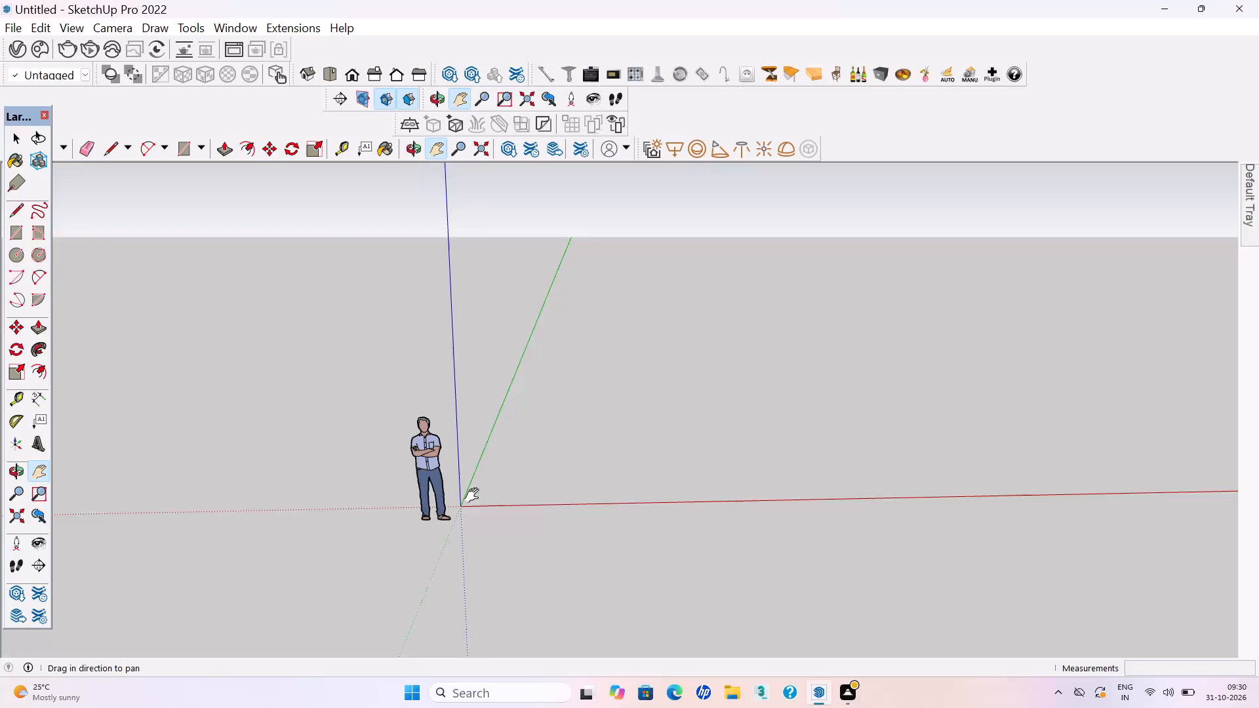
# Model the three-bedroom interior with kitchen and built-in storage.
# Place a guide parallel to the green axis about 1'4" from it, and a second guide 9" beyond the first.
pyautogui.moveTo(460, 511); pyautogui.dragTo(486, 463)
pyautogui.moveTo(540, 512); pyautogui.dragTo(540, 589, button='middle')
pyautogui.scroll(2, 535, 485)
pyautogui.press('t')
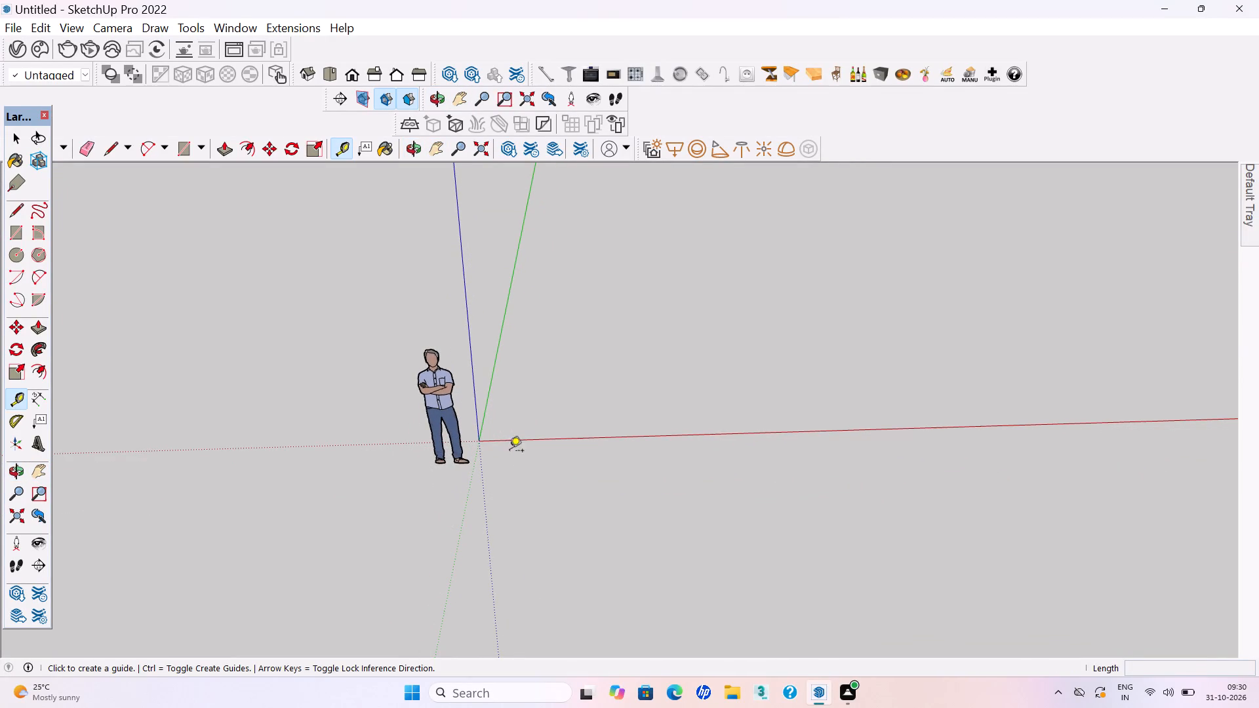
pyautogui.click(487, 416)
pyautogui.click(510, 417)
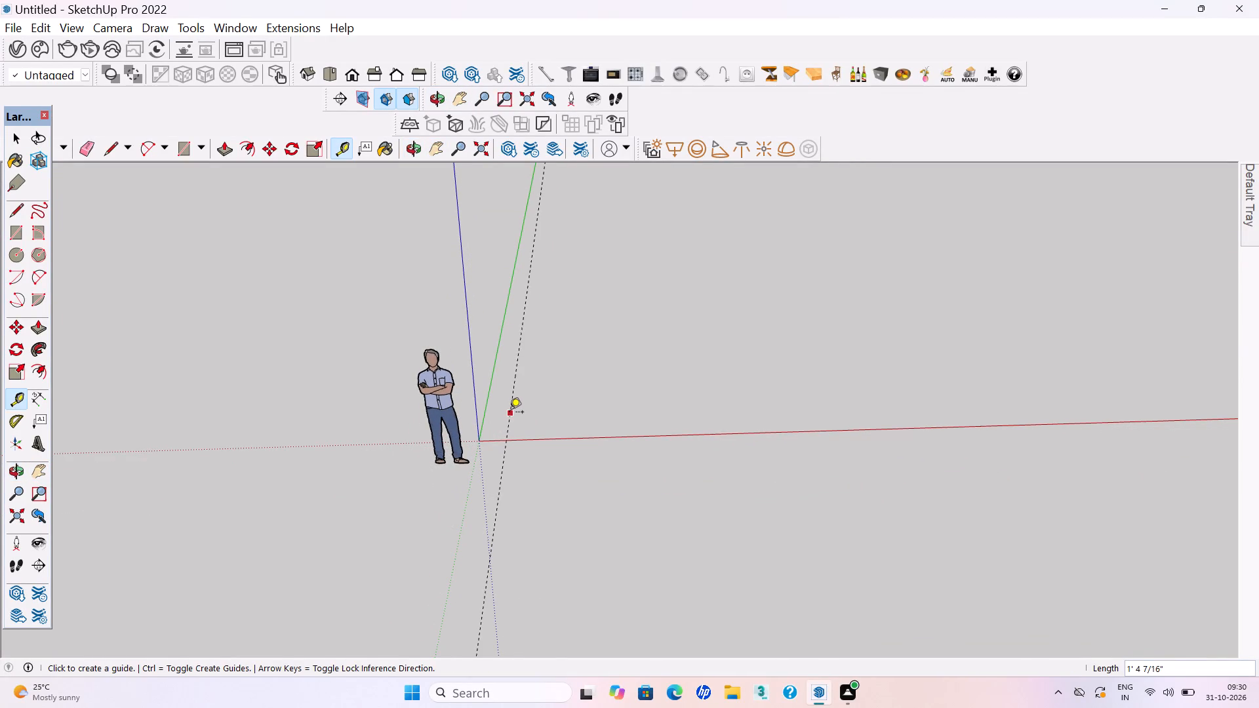
pyautogui.click(509, 413)
pyautogui.write('9"')
pyautogui.press('Return')
# Offset a guide 13'6" from the second green-direction guide, and another 6" farther out, for the opposite wall.
pyautogui.scroll(3, 596, 430)
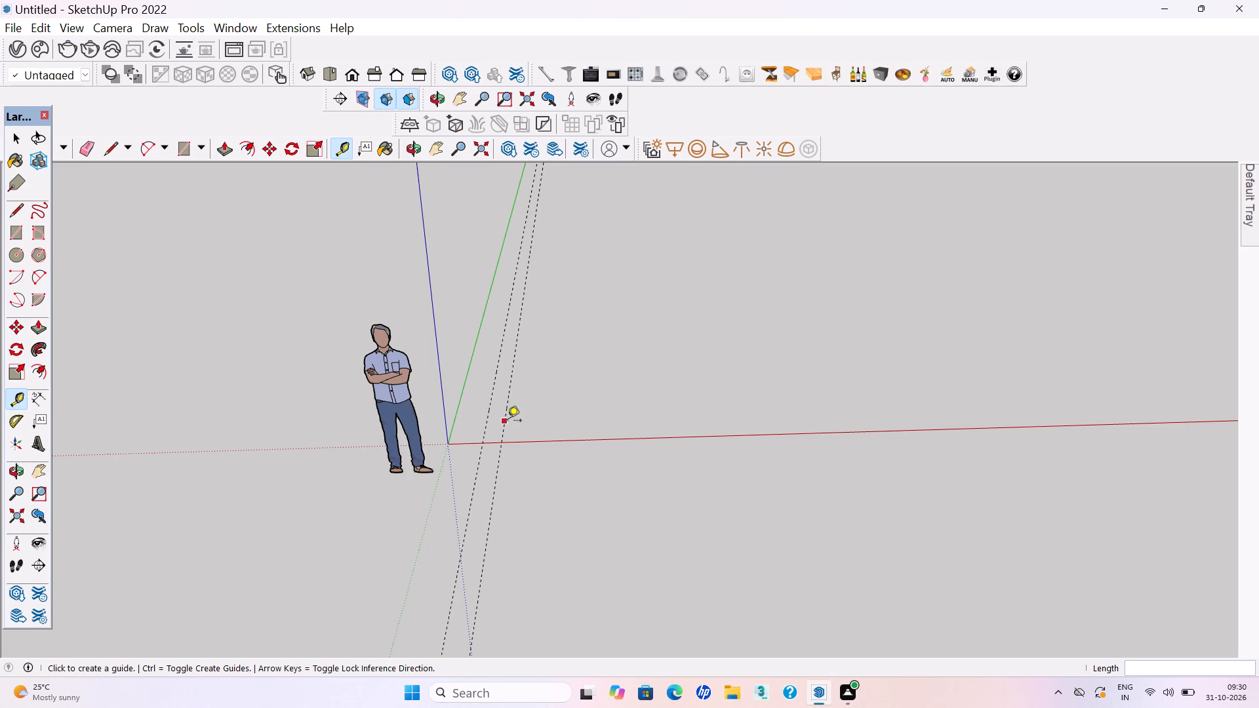
pyautogui.click(508, 422)
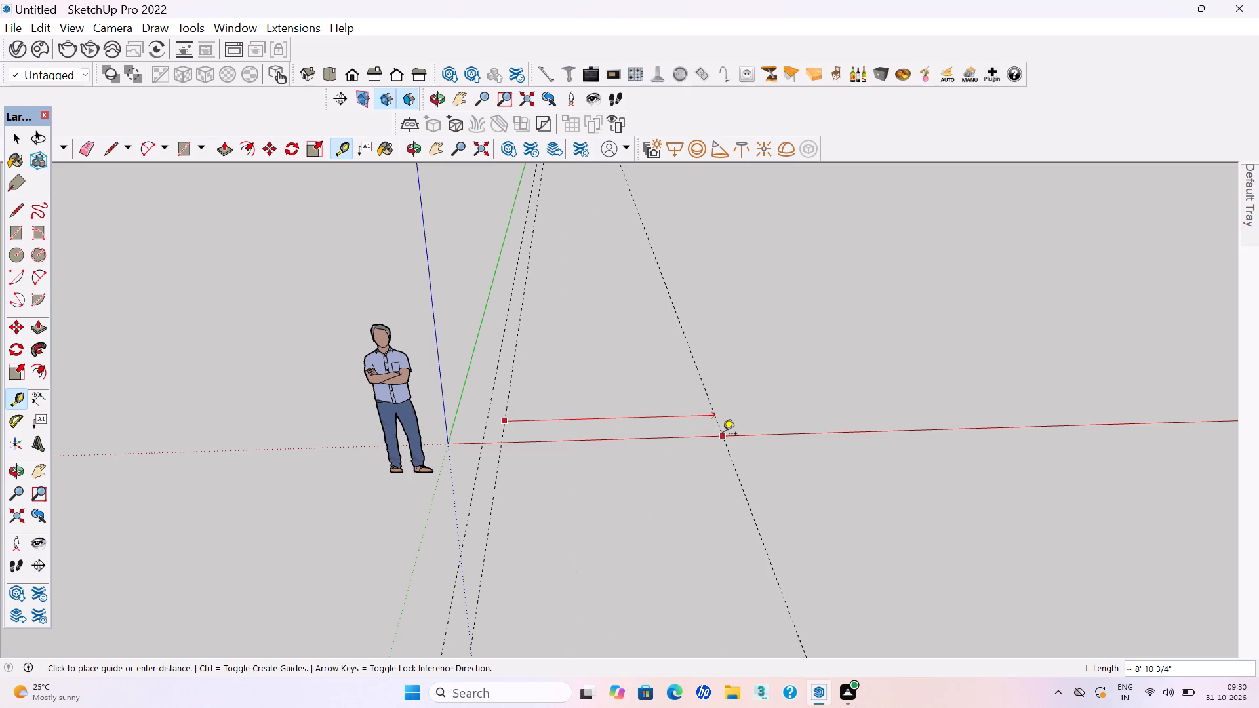
pyautogui.write('13\'6"')
pyautogui.press('Return')
pyautogui.scroll(-4, 527, 459)
pyautogui.moveTo(652, 460); pyautogui.dragTo(633, 484, button='middle')
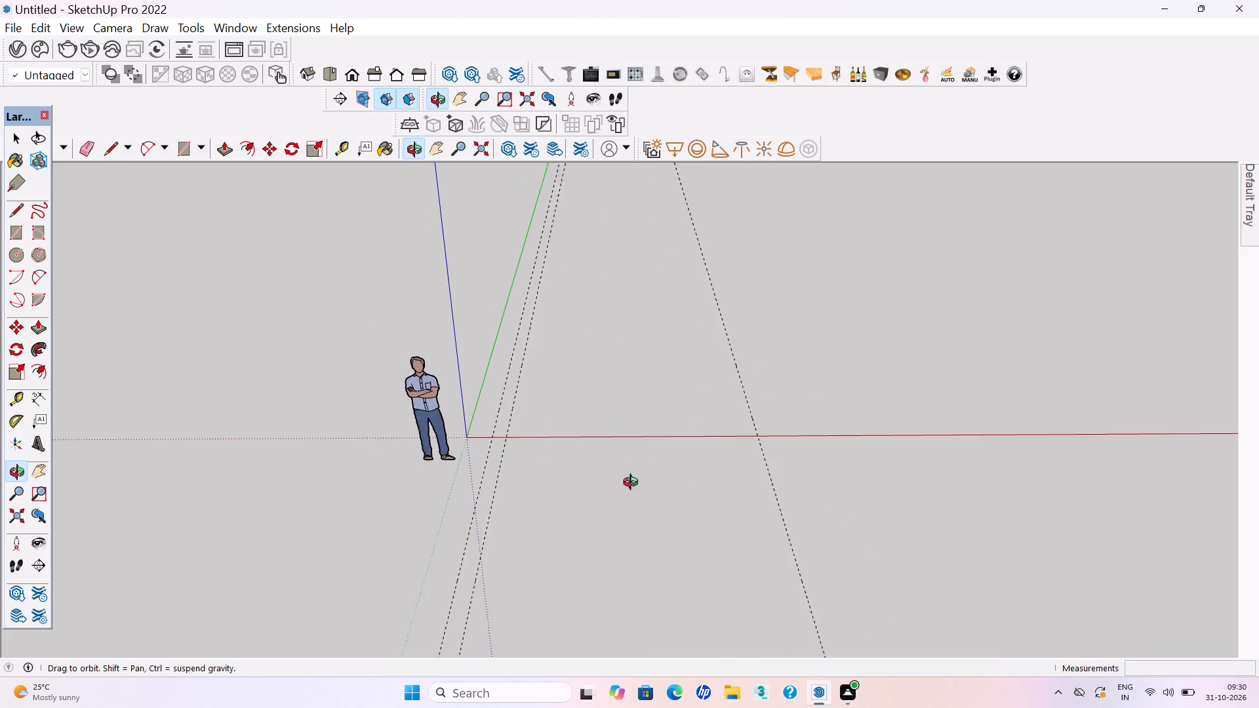
pyautogui.moveTo(633, 484); pyautogui.dragTo(618, 500, button='middle')
pyautogui.click(758, 408)
pyautogui.write('6"')
pyautogui.press('Return')
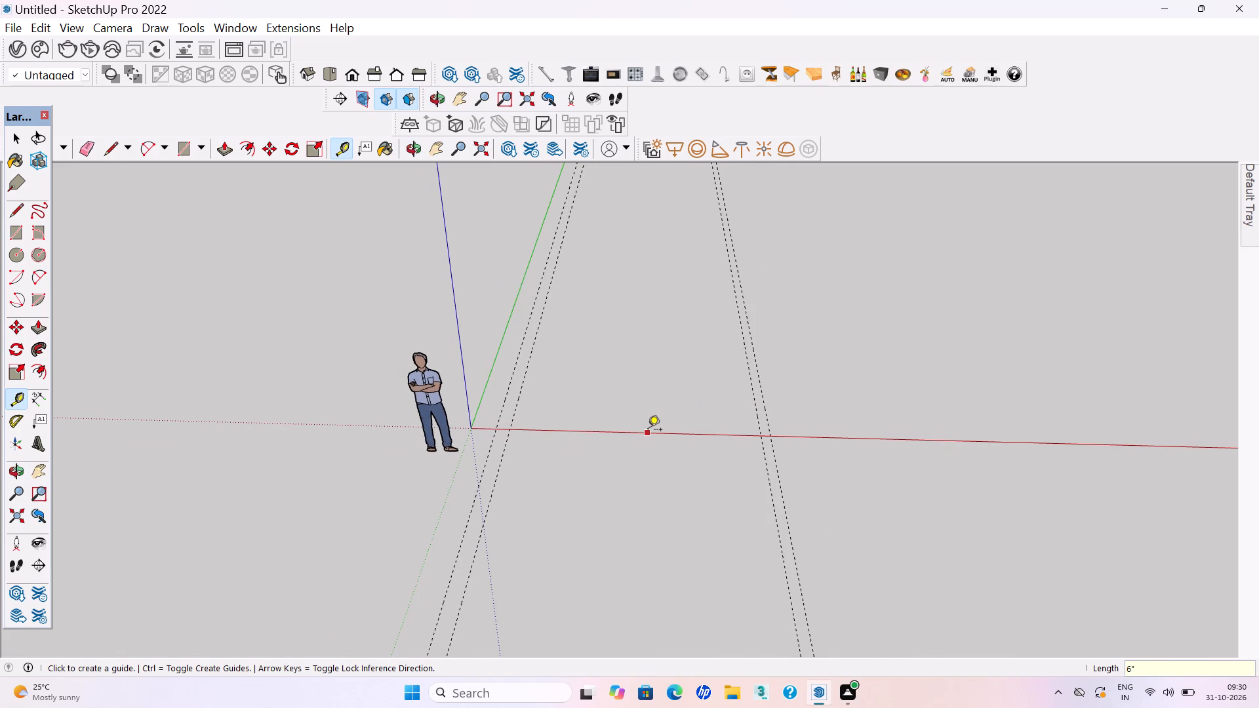
# Place a guide parallel to the red axis, about 2' from it.
pyautogui.click(648, 431)
pyautogui.click(648, 412)
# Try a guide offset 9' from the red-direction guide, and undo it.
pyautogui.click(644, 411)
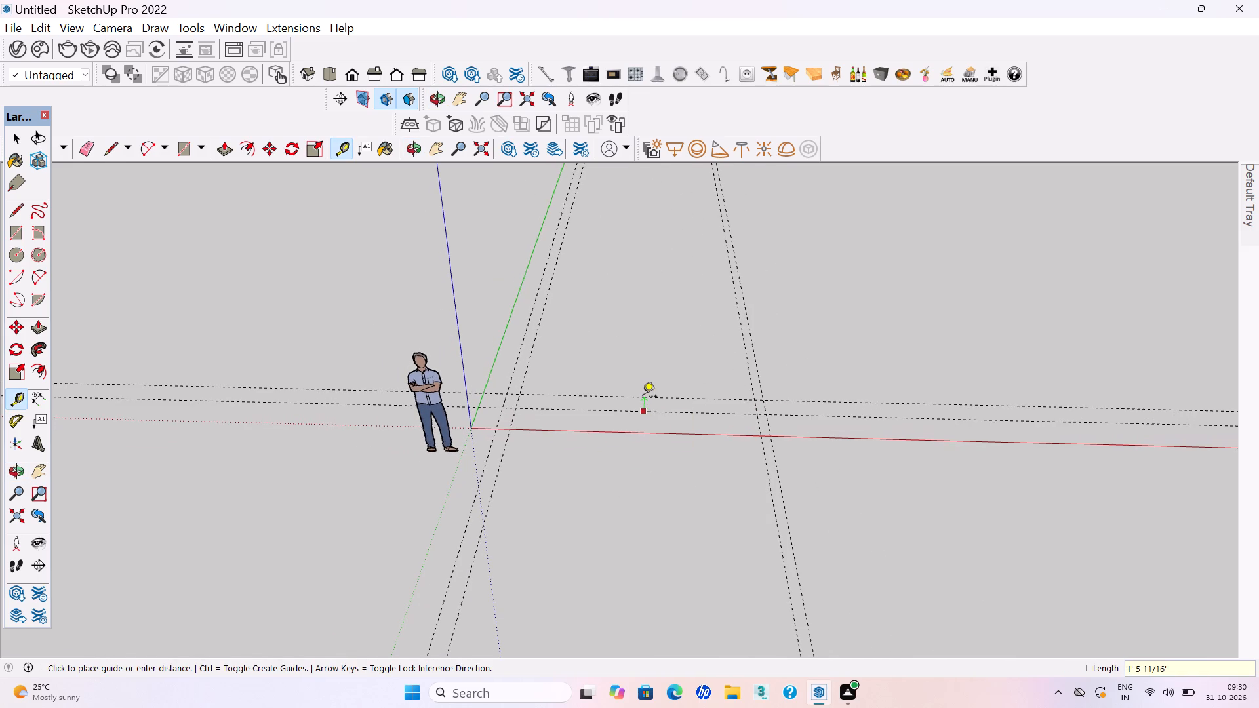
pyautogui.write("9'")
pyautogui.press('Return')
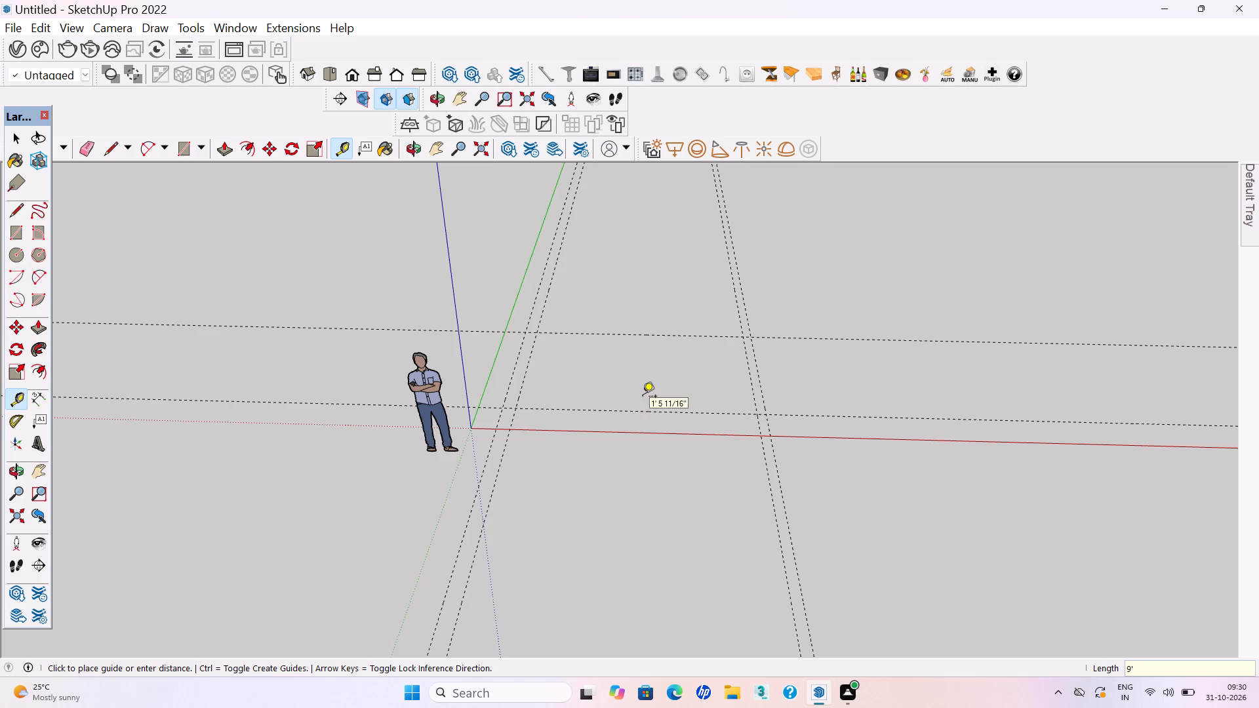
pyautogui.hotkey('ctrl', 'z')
# Offset a second guide 9" beyond the guide parallel to the red axis.
pyautogui.click(639, 412)
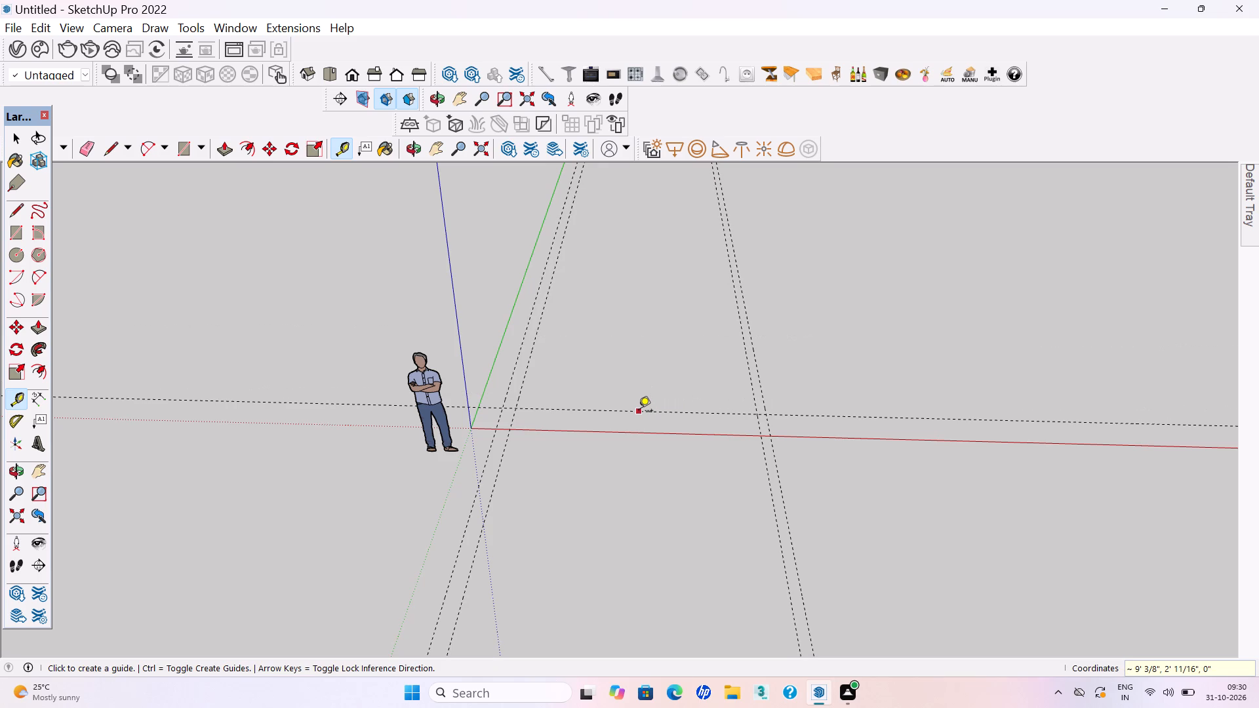
pyautogui.write('9"')
pyautogui.press('Return')
# Offset a guide 12' from the inner red-direction guide, and another 6" beyond it, for the far wall.
pyautogui.scroll(5, 636, 393)
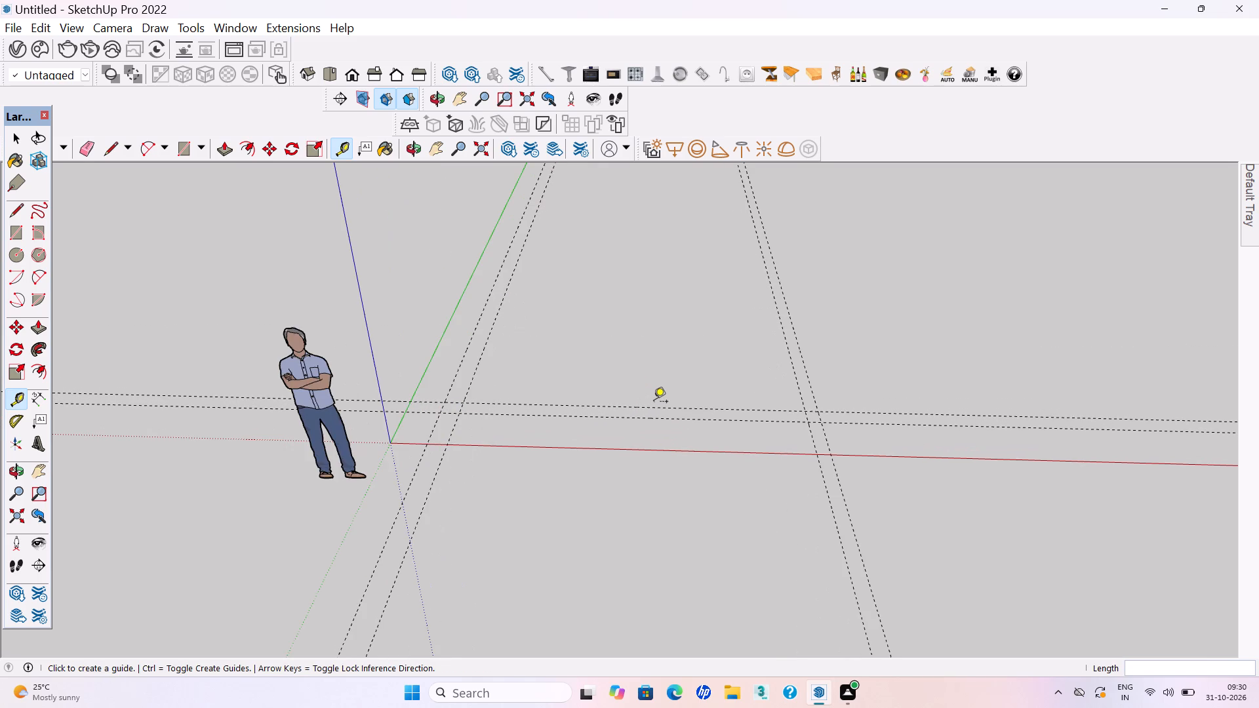
pyautogui.click(655, 405)
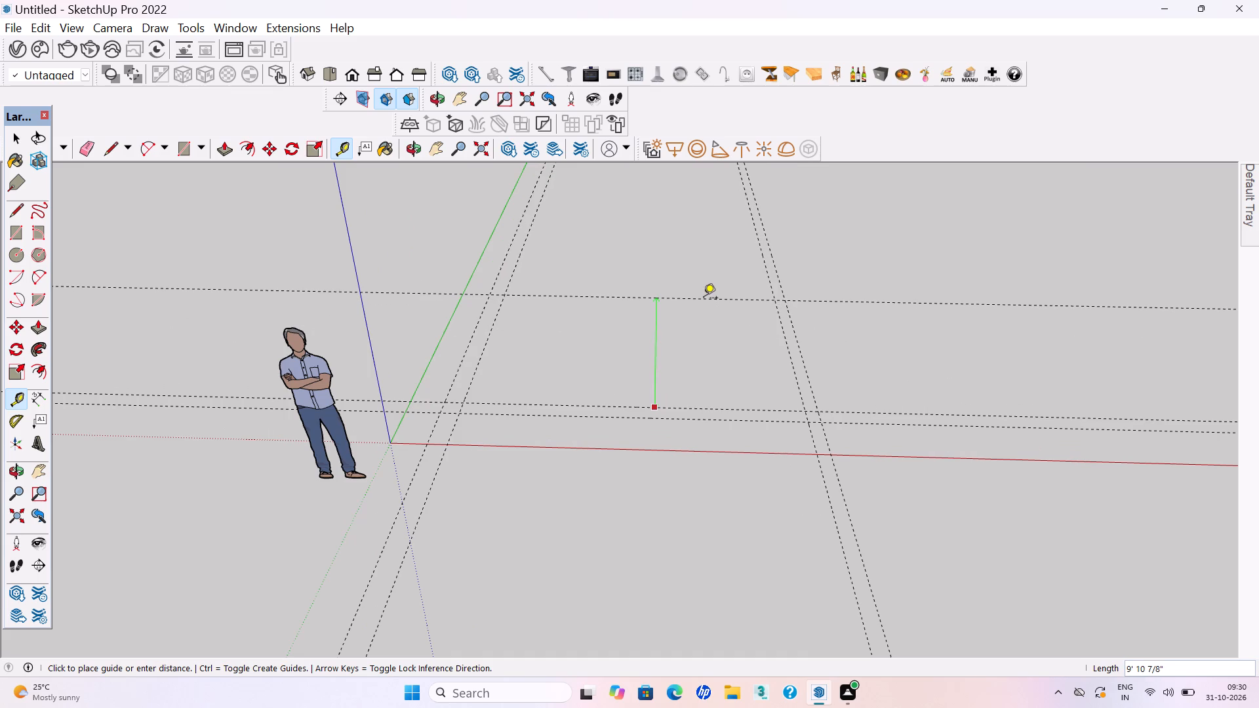
pyautogui.write("12'")
pyautogui.press('Return')
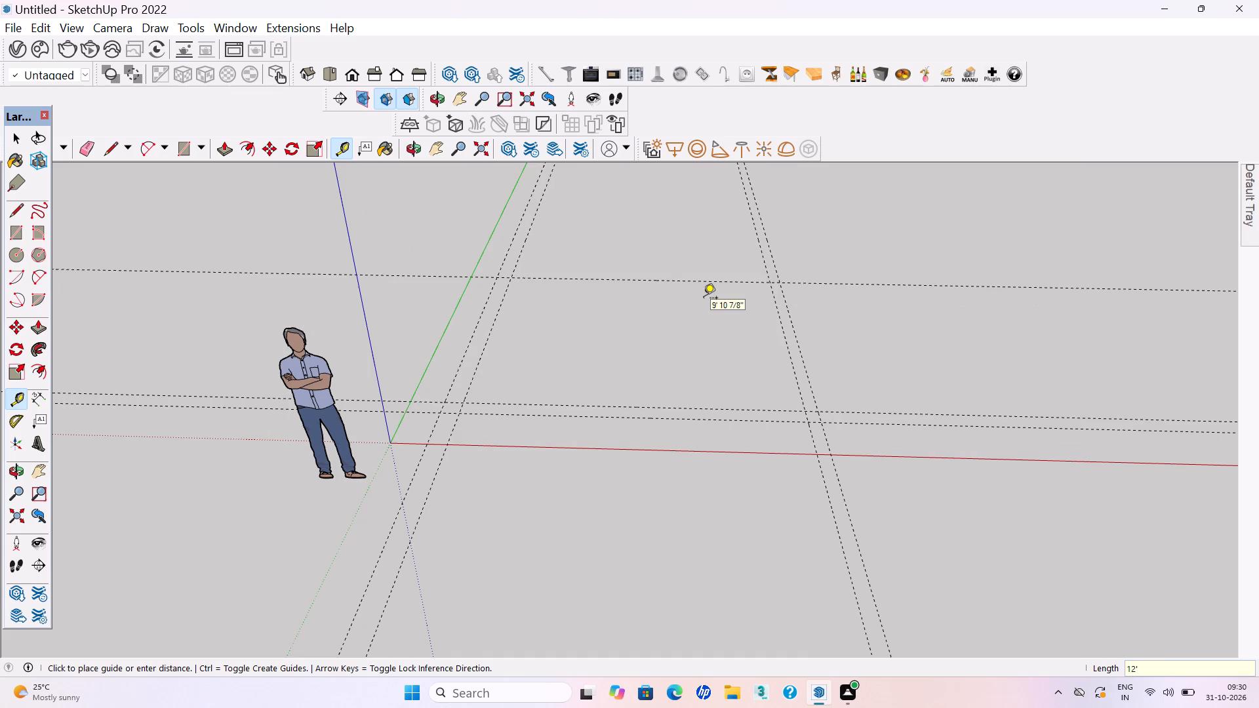
pyautogui.click(690, 279)
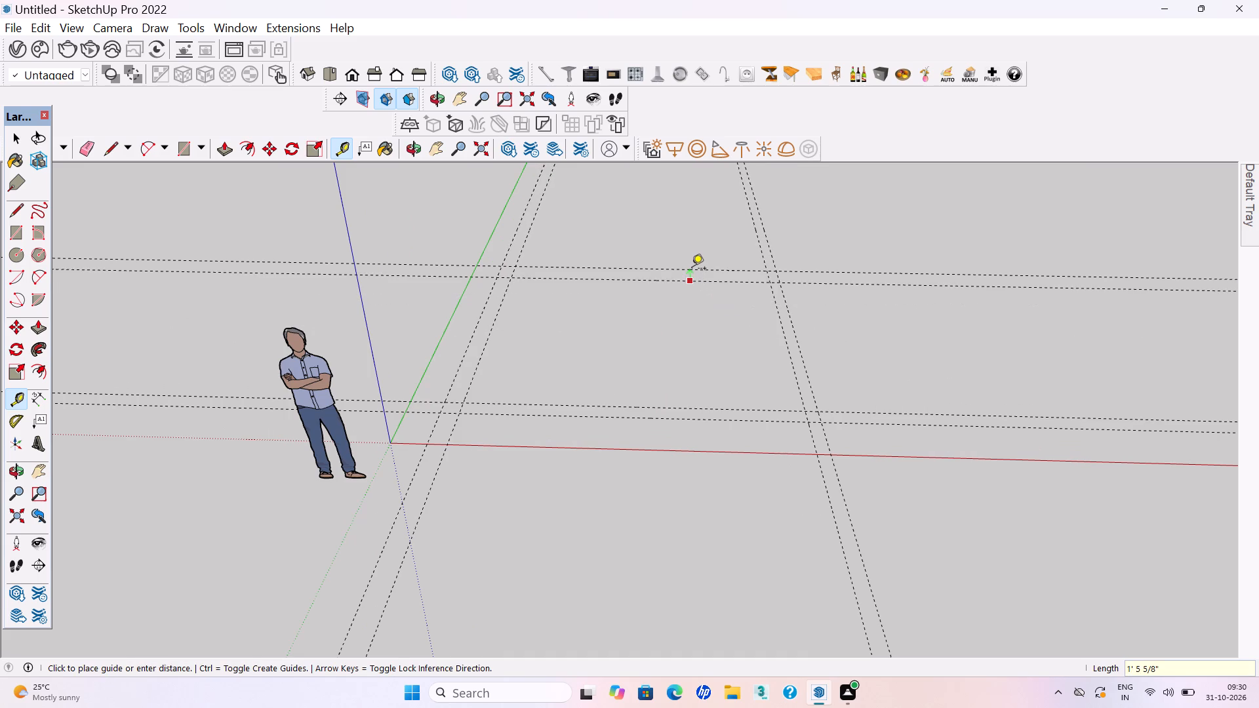
pyautogui.write('6"')
pyautogui.press('Return')
# Draw a 9" by 13'3" wall rectangle between the guide pair nearest the green axis, and make it a group.
pyautogui.scroll(-2, 693, 275)
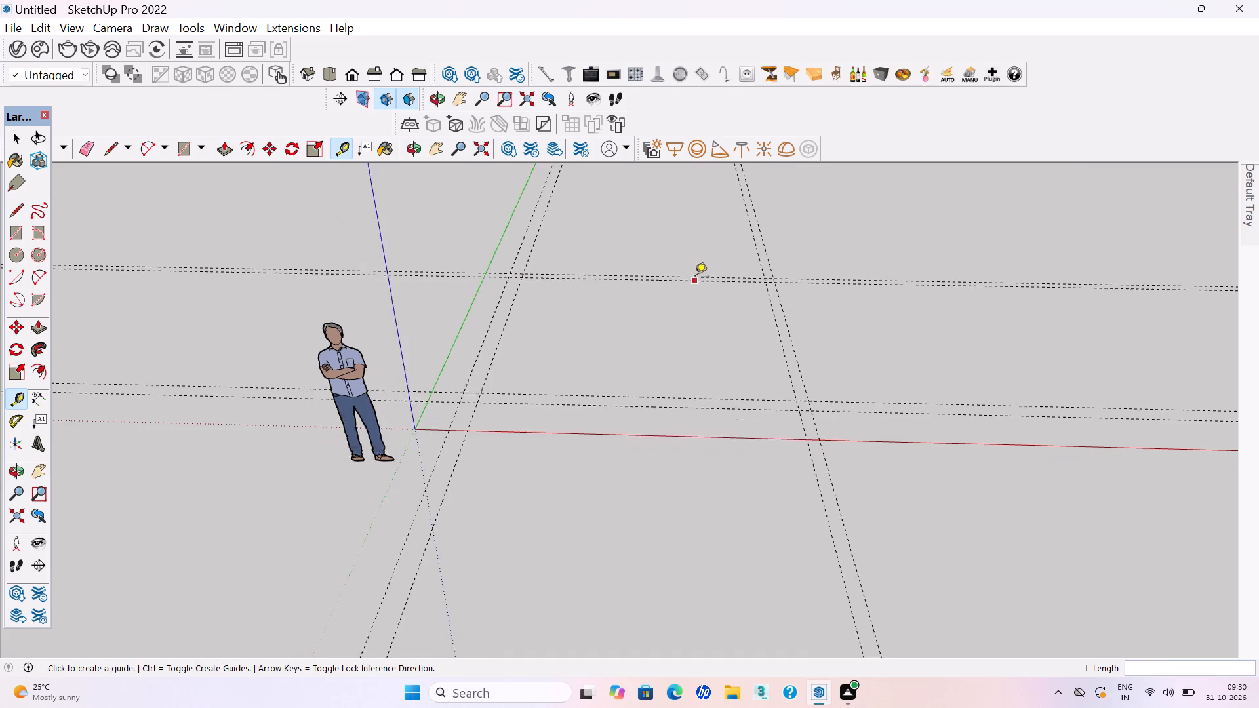
pyautogui.moveTo(656, 355); pyautogui.dragTo(688, 390, button='middle')
pyautogui.press('r')
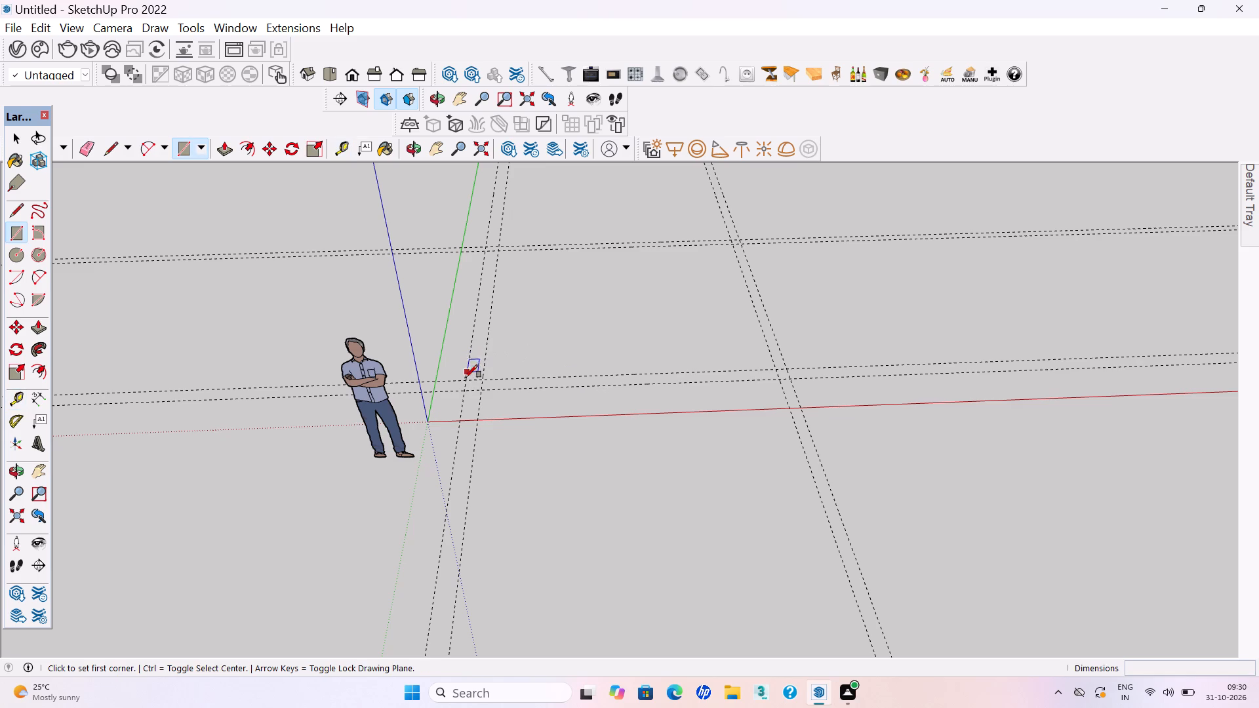
pyautogui.click(464, 389)
pyautogui.scroll(-3, 513, 403)
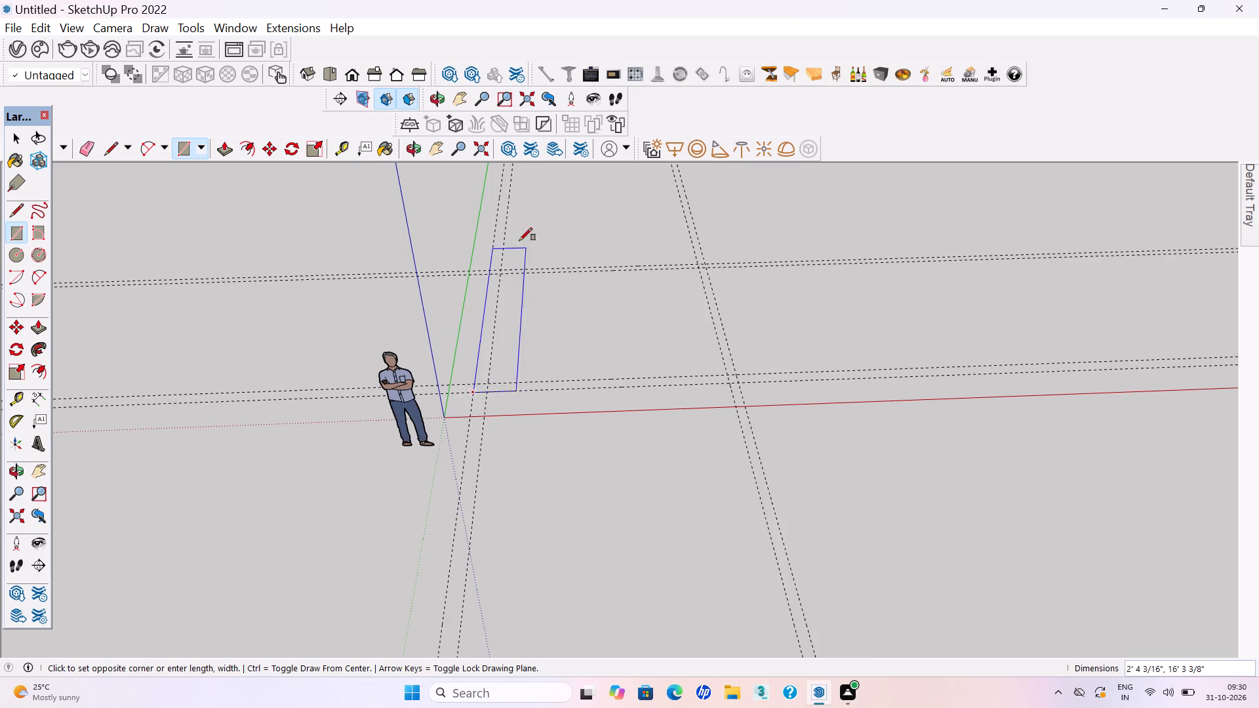
pyautogui.scroll(14, 510, 237)
pyautogui.click(500, 278)
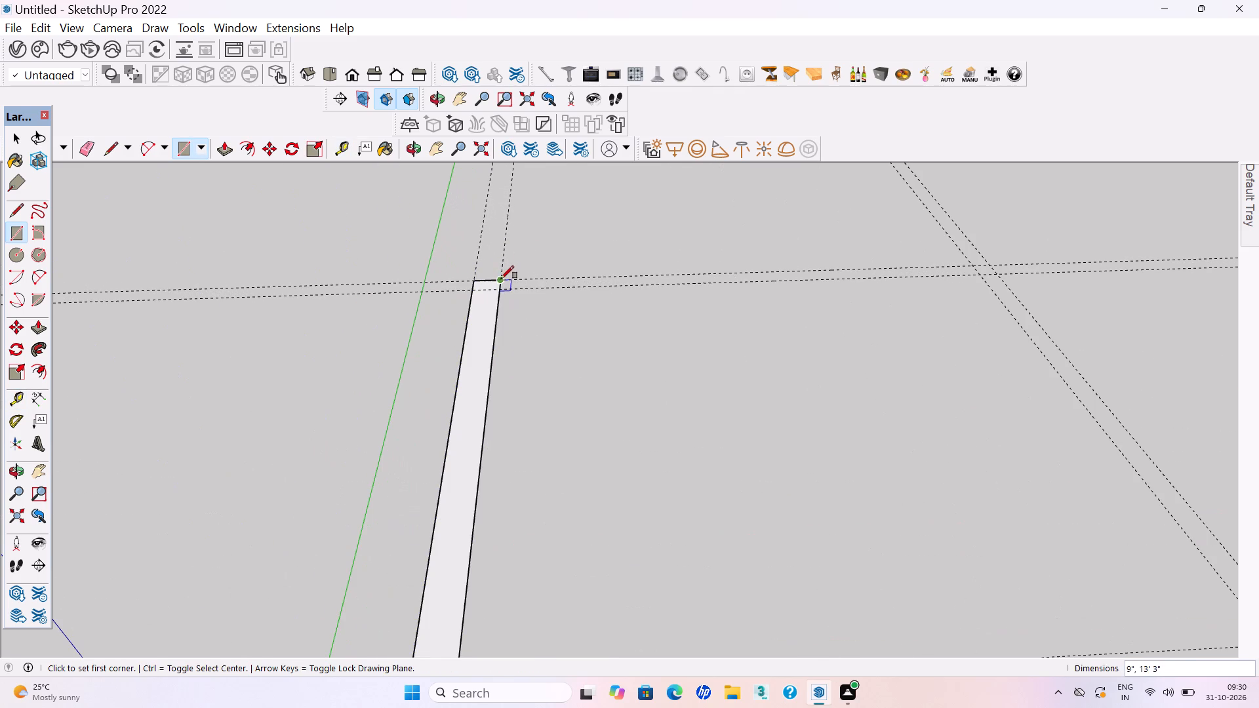
pyautogui.press('v')
pyautogui.doubleClick(475, 421)
pyautogui.press('space')
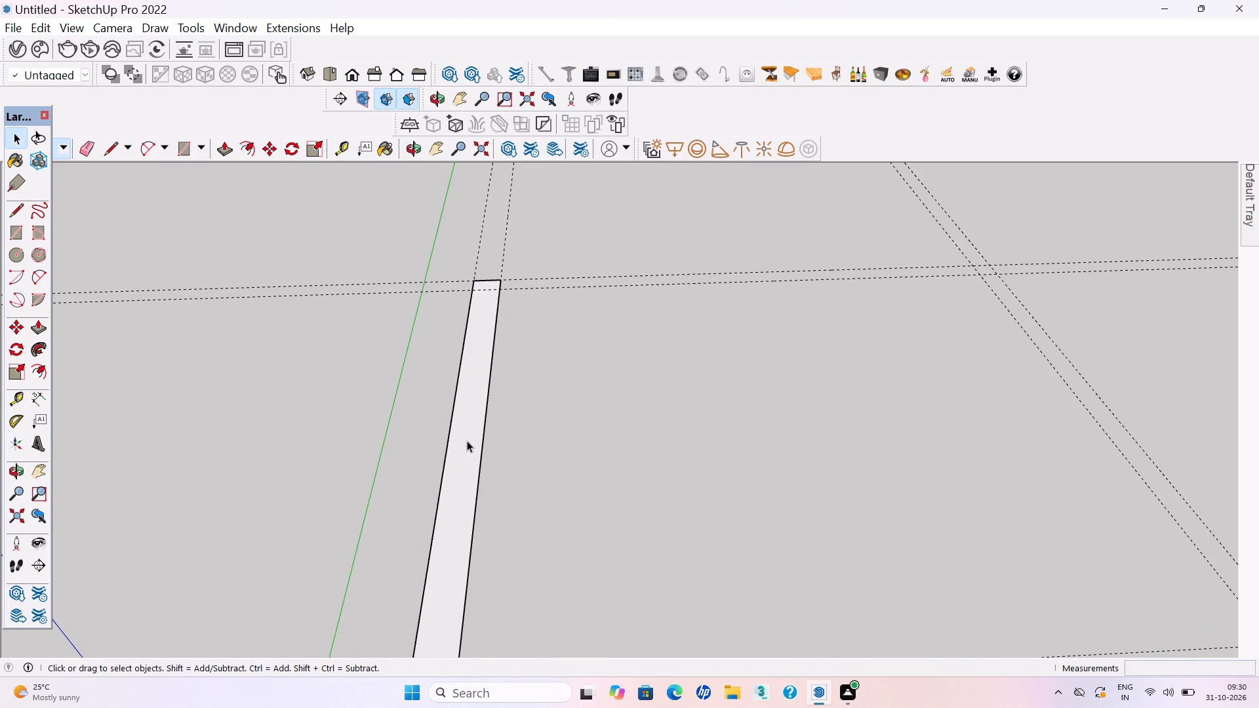
pyautogui.doubleClick(467, 441)
pyautogui.rightClick(466, 435)
pyautogui.click(537, 251)
pyautogui.click(611, 449)
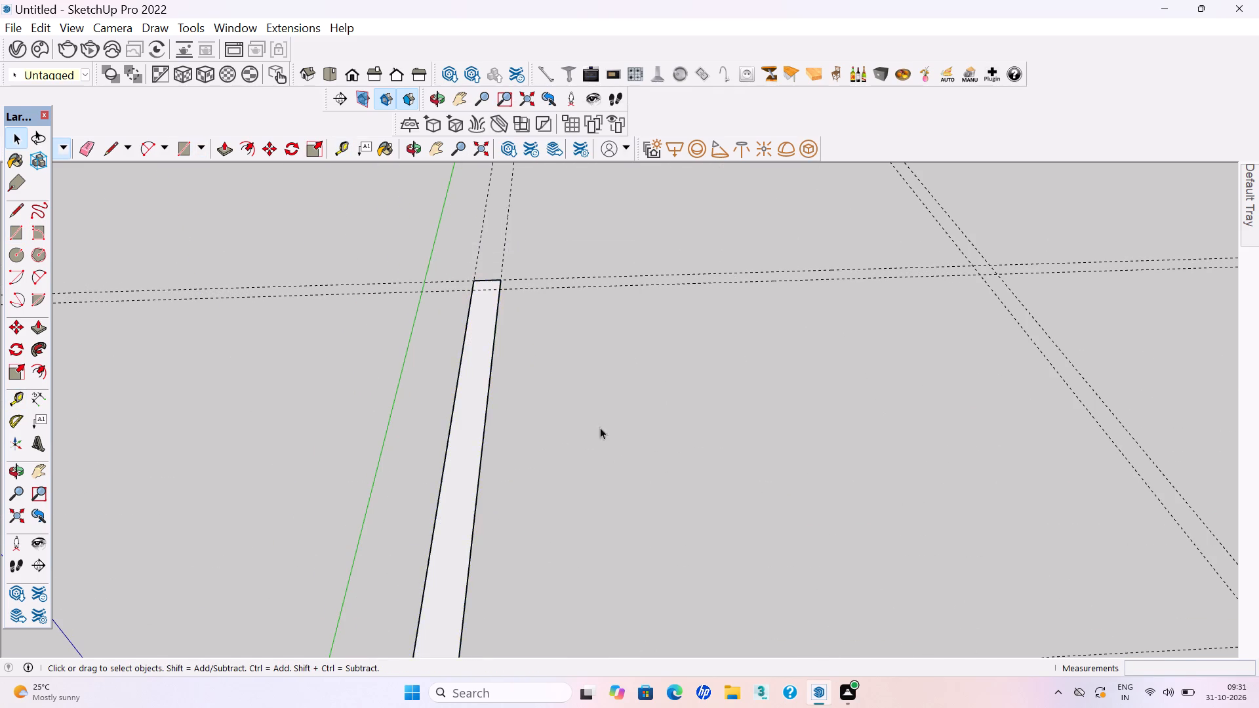
# Draw a 9" wide wall rectangle along the guides nearest the red axis, from the first wall to the outermost guide, and group it.
pyautogui.scroll(-10, 567, 373)
pyautogui.moveTo(696, 496); pyautogui.dragTo(634, 523, button='middle')
pyautogui.scroll(4, 647, 524)
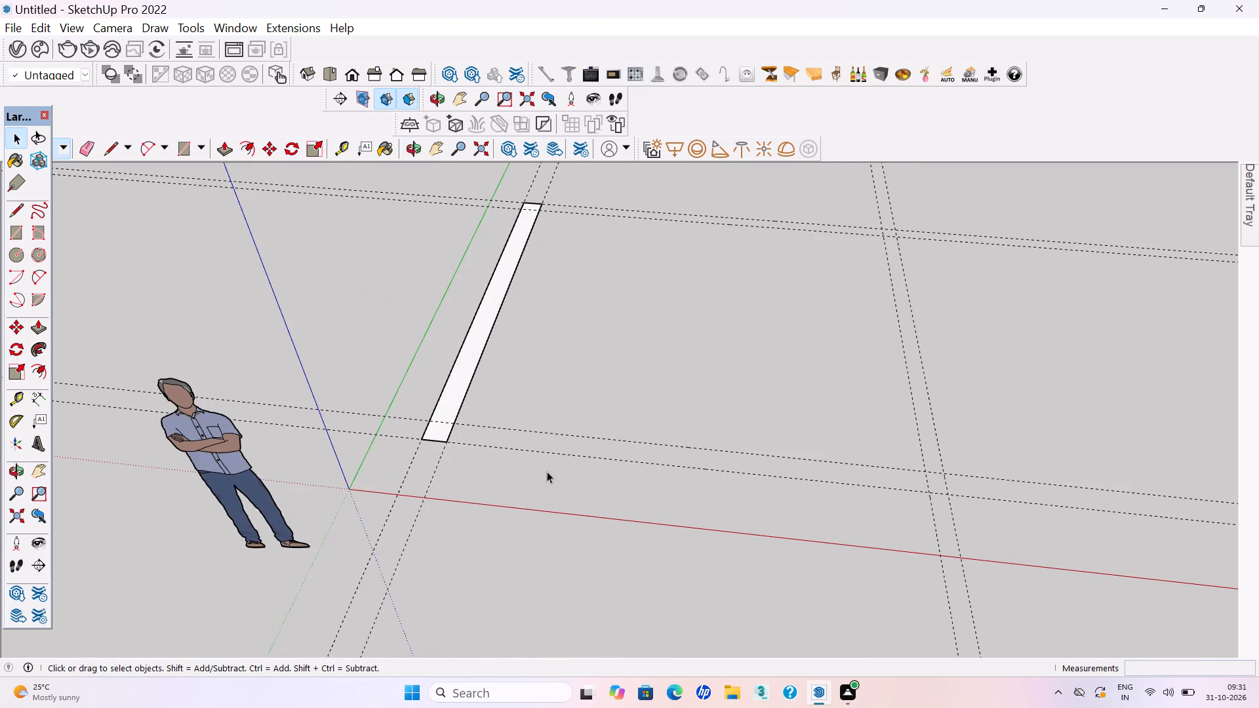
pyautogui.press('r')
pyautogui.click(447, 441)
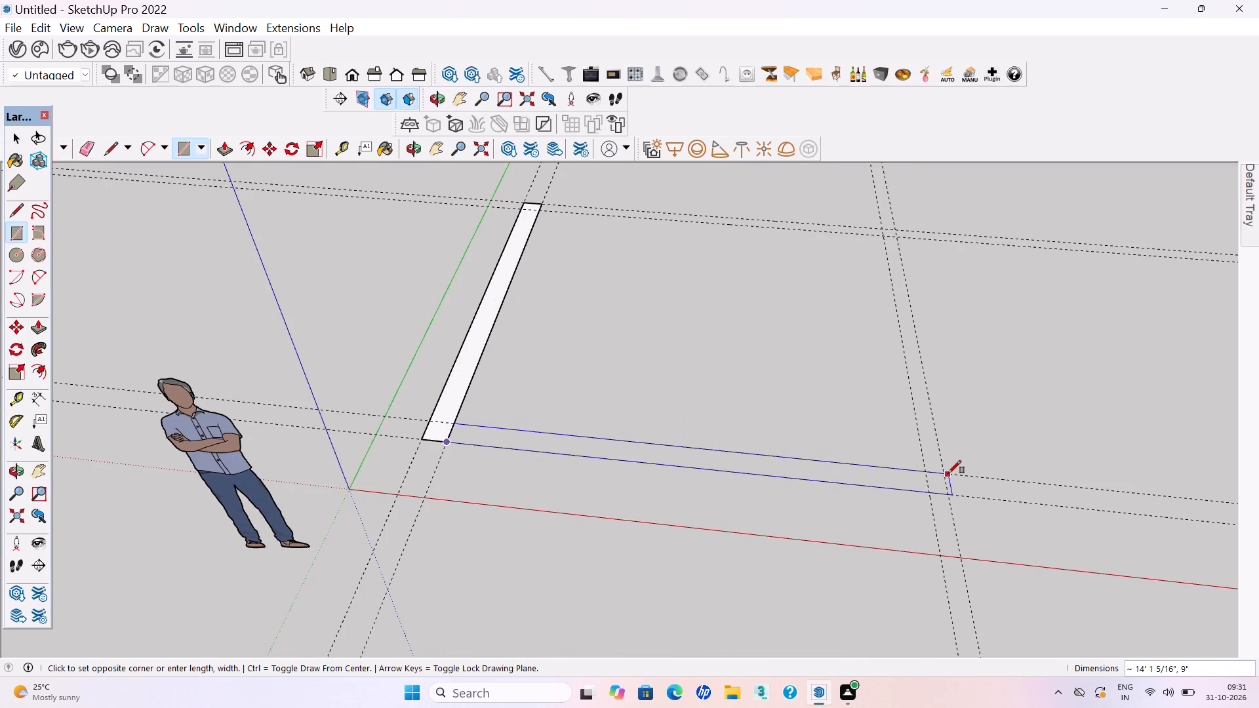
pyautogui.click(946, 476)
pyautogui.press('space')
pyautogui.doubleClick(820, 469)
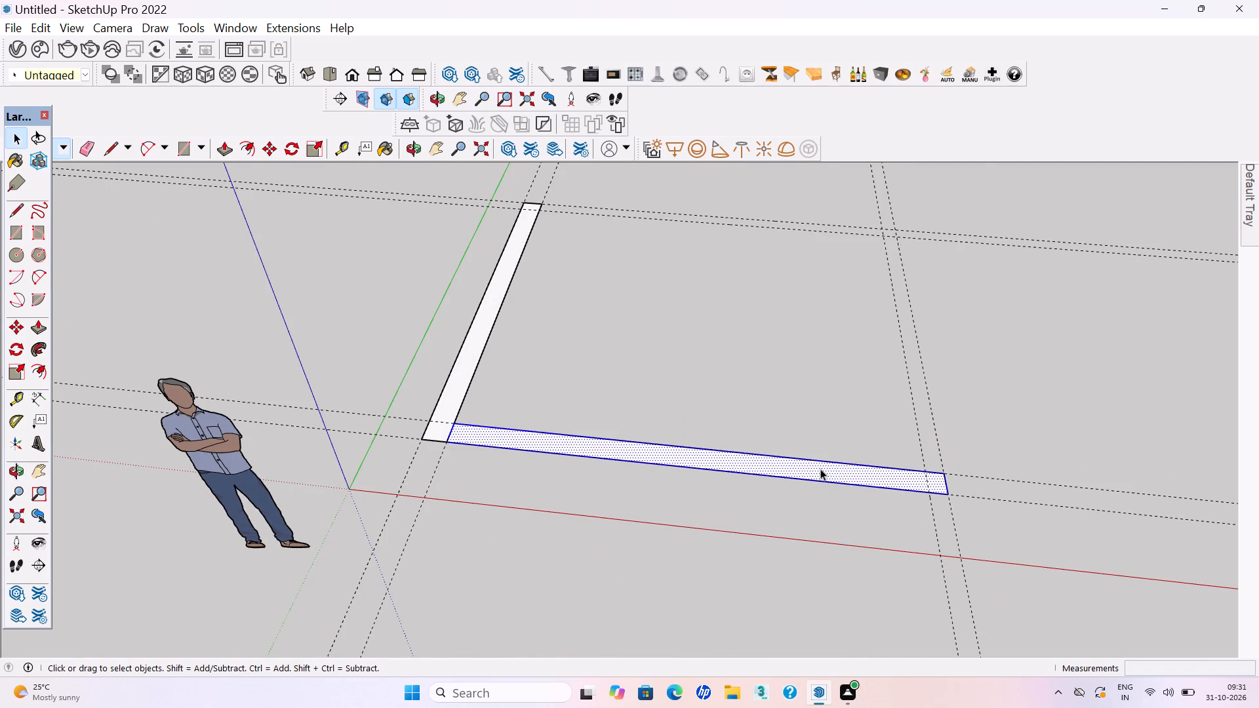
pyautogui.rightClick(820, 469)
pyautogui.click(873, 286)
pyautogui.click(809, 341)
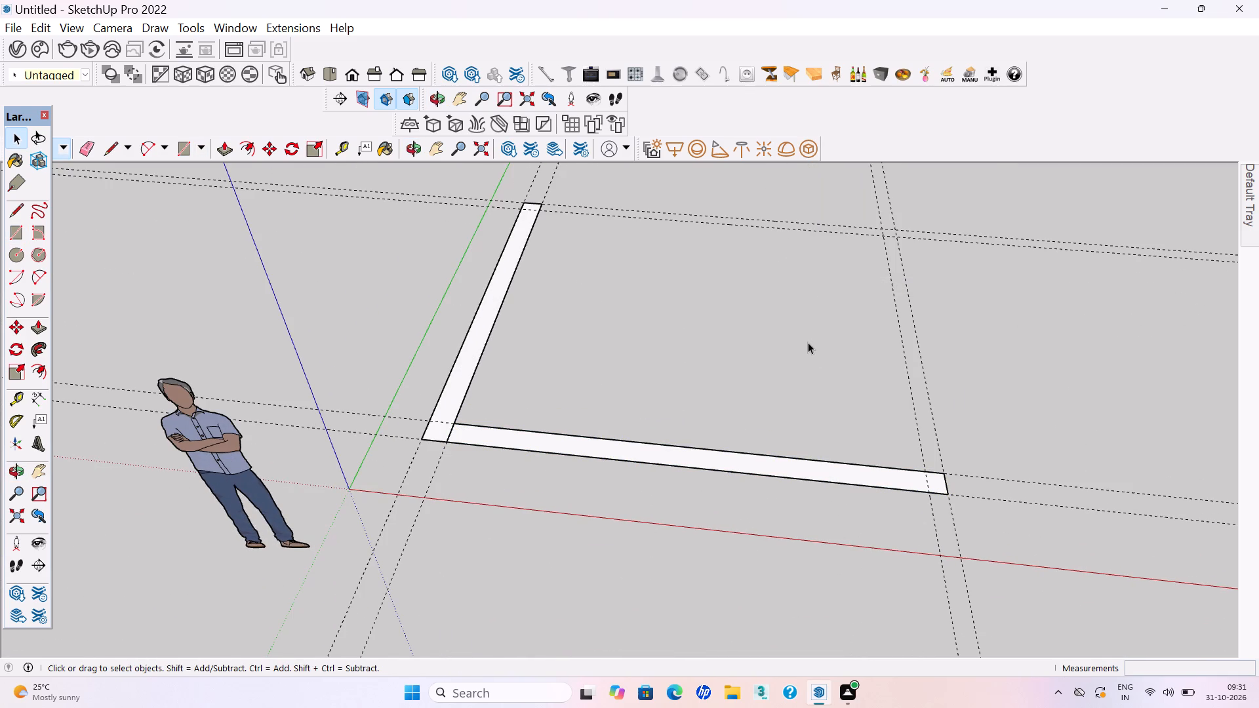
# Draw a 6" by 12'6" wall rectangle between the guides farthest from the green axis, and make it a group.
pyautogui.press('r')
pyautogui.click(927, 472)
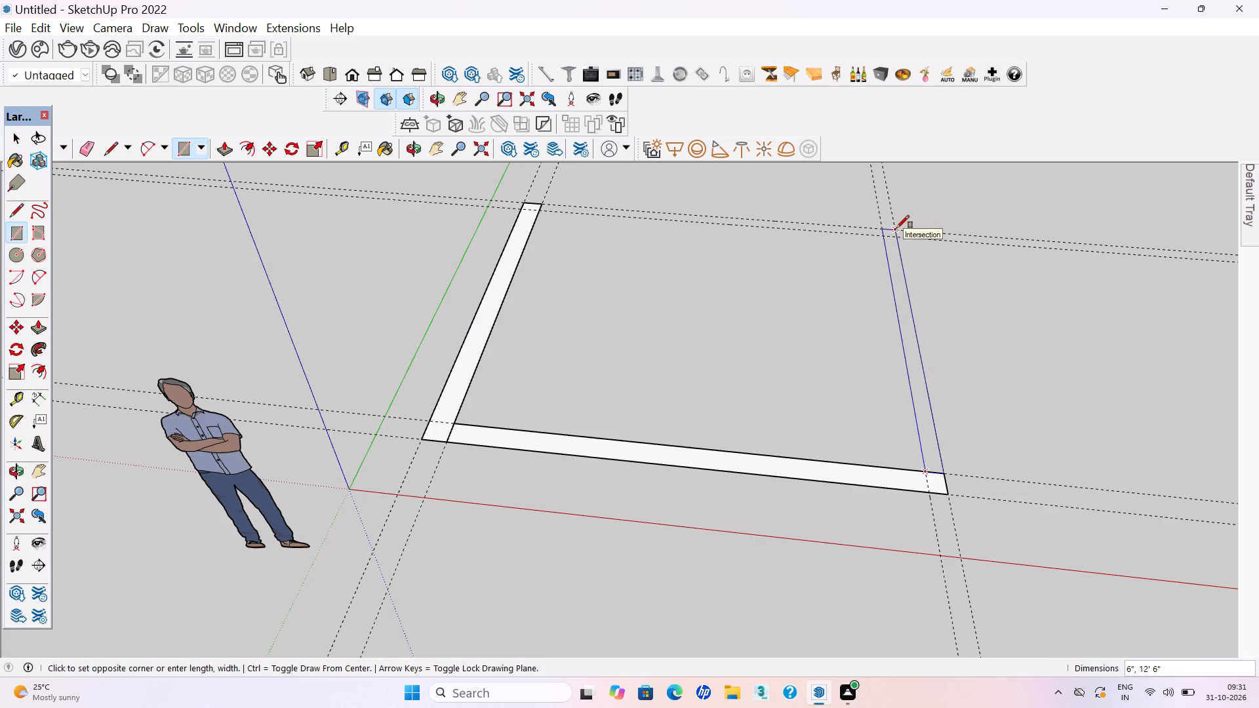
pyautogui.click(896, 228)
pyautogui.press('v')
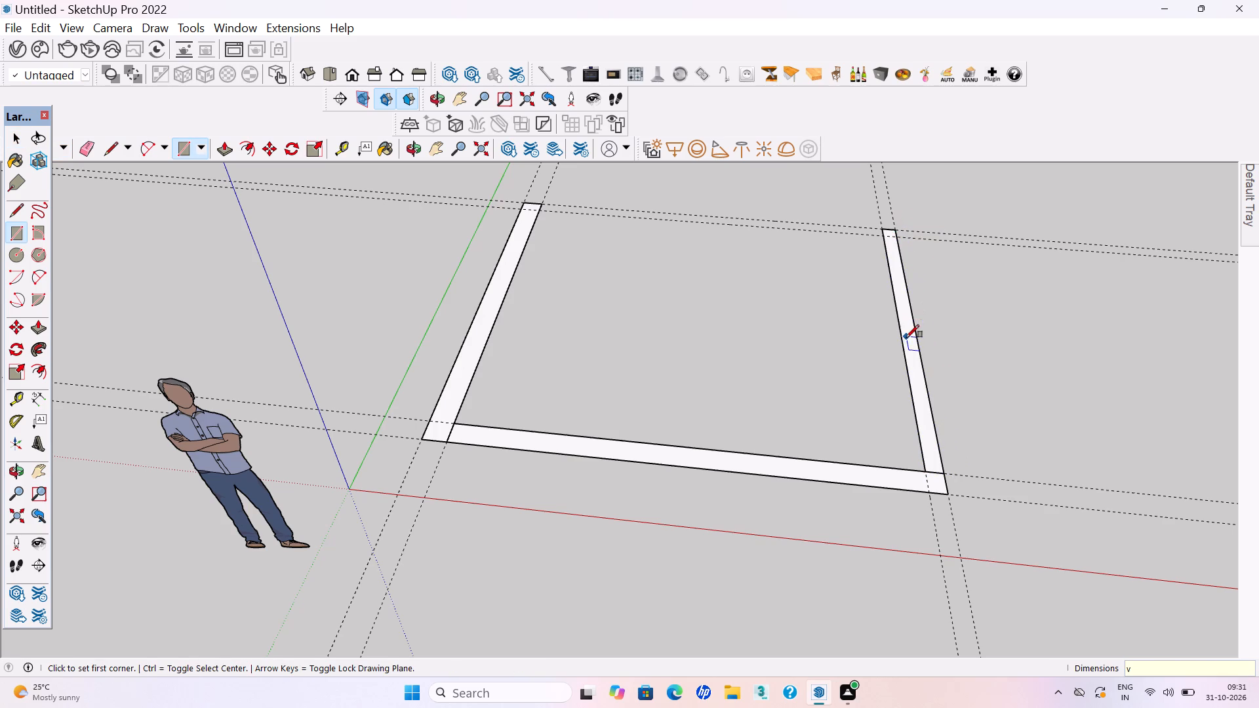
pyautogui.press('space')
pyautogui.click(915, 366)
pyautogui.click(915, 366)
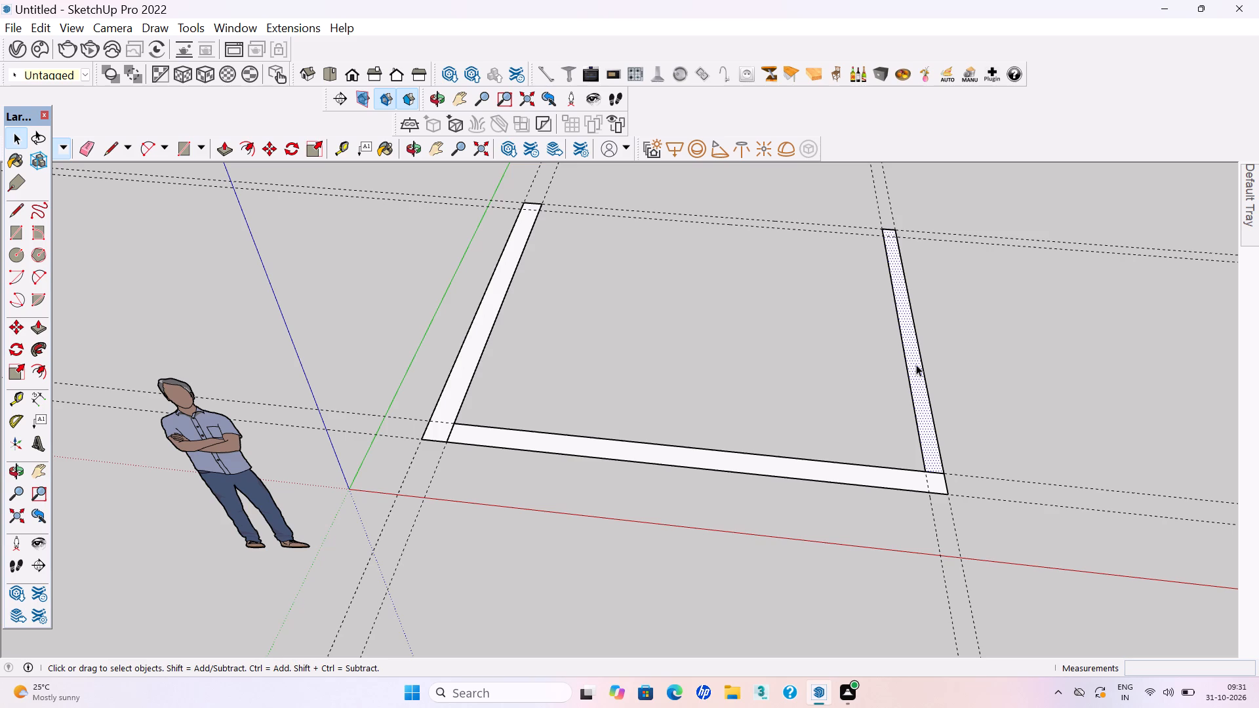
pyautogui.doubleClick(915, 379)
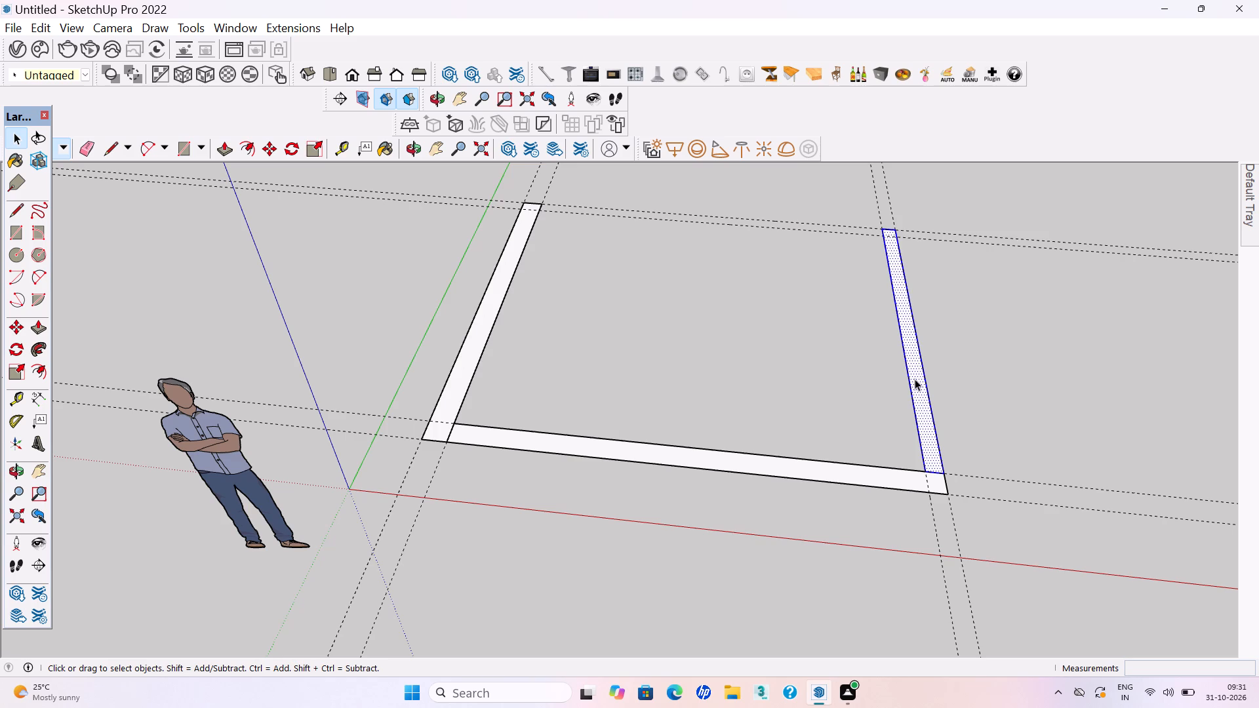
pyautogui.rightClick(918, 361)
pyautogui.click(968, 174)
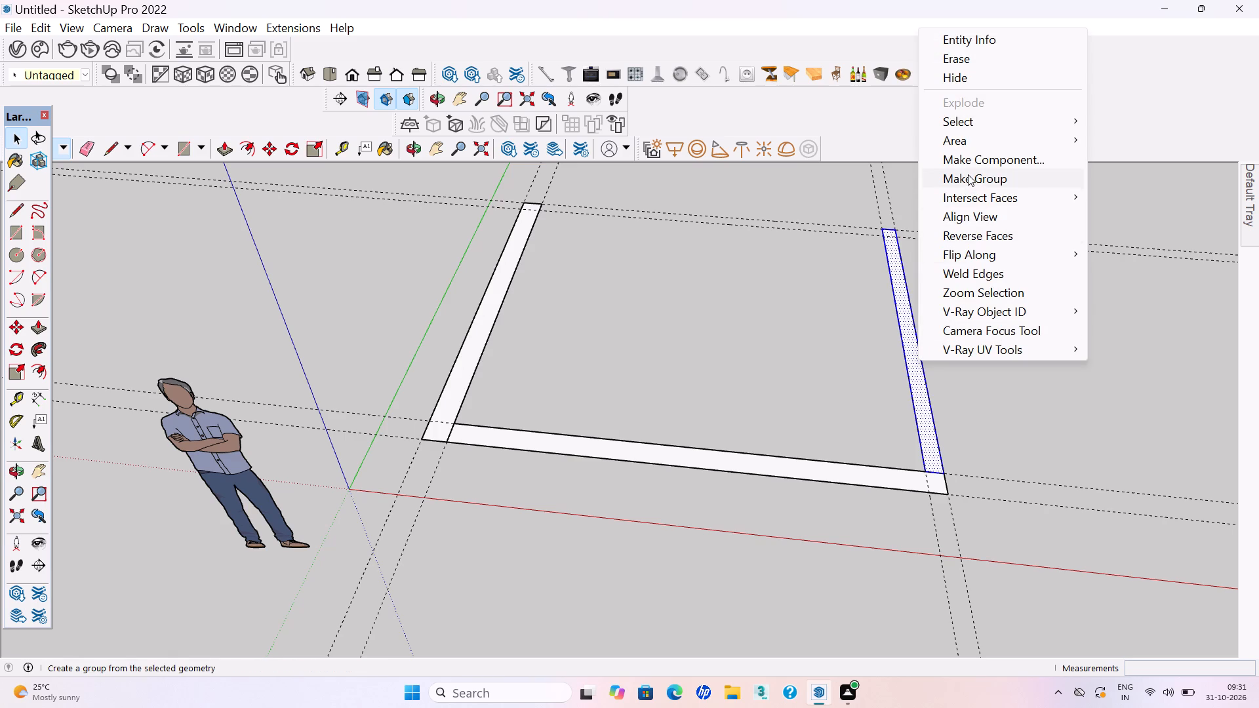
pyautogui.click(717, 346)
# Draw a 6" by 13'6" rectangle between the two side walls along the far red-direction guides, and make it a group.
pyautogui.scroll(-8, 595, 562)
pyautogui.moveTo(566, 561); pyautogui.dragTo(635, 562, button='middle')
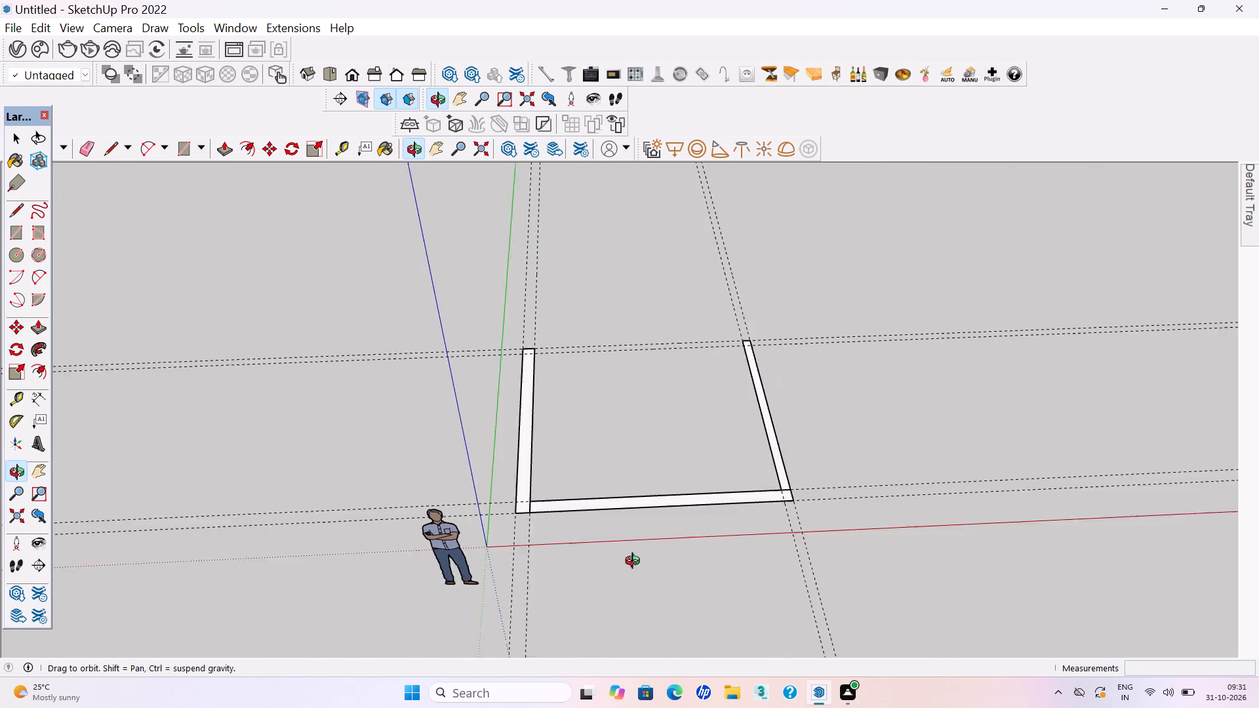
pyautogui.moveTo(635, 562); pyautogui.dragTo(614, 570, button='middle')
pyautogui.scroll(1, 599, 329)
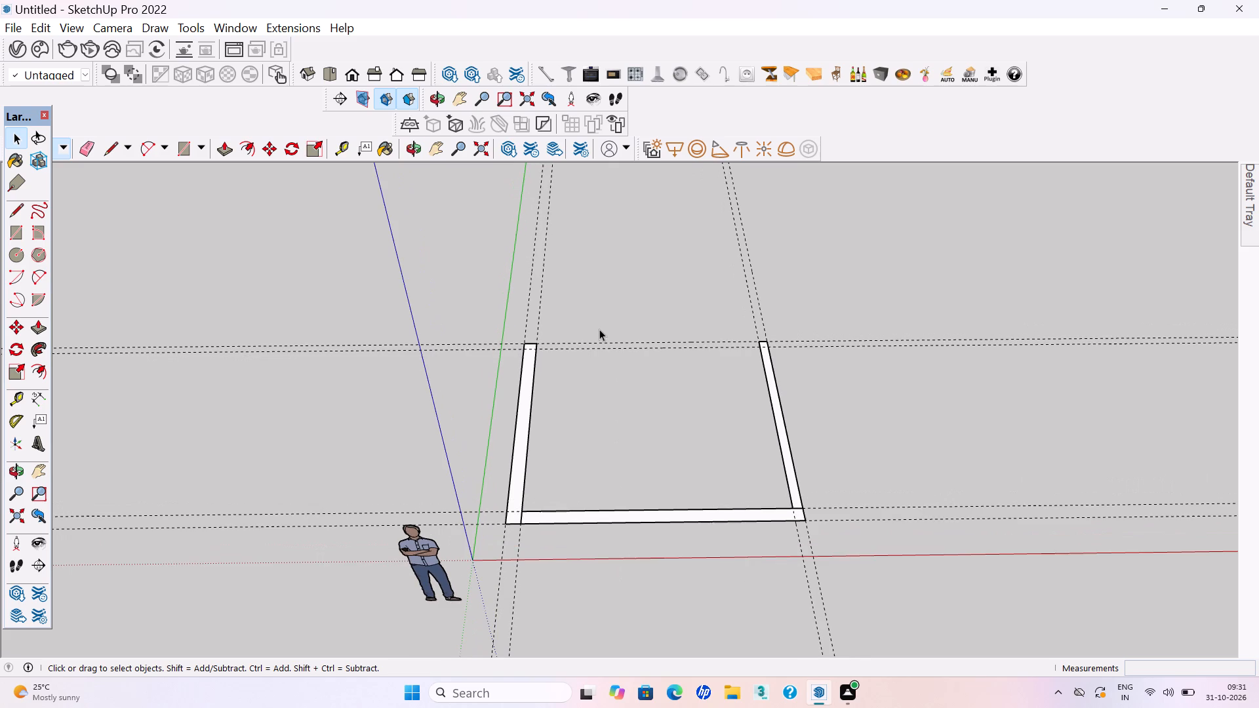
pyautogui.scroll(6, 599, 329)
pyautogui.press('r')
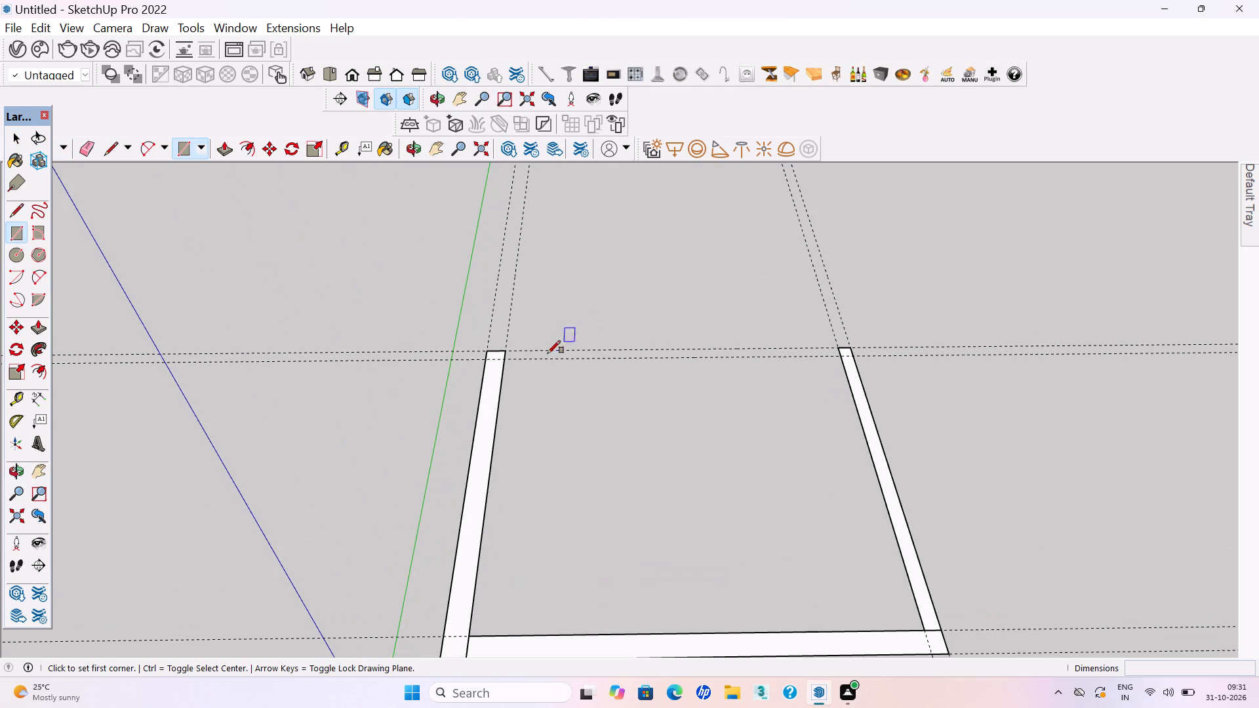
pyautogui.click(507, 361)
pyautogui.click(837, 347)
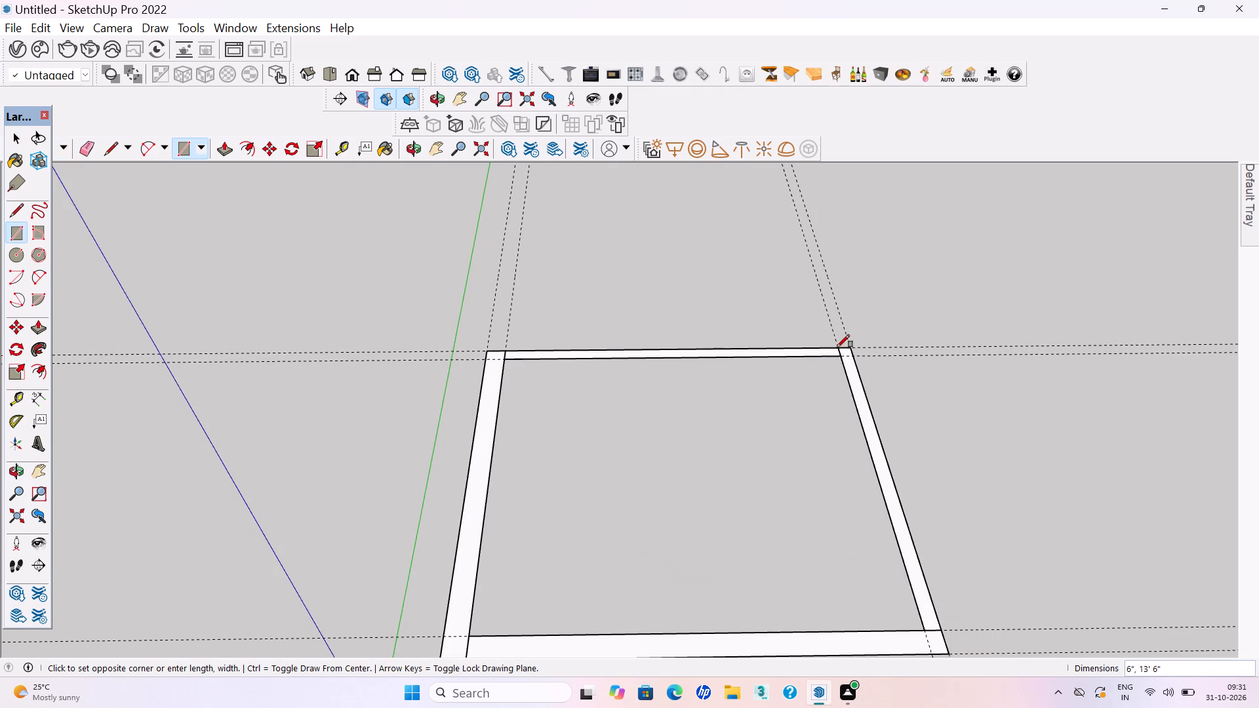
pyautogui.press('space')
pyautogui.tripleClick(752, 353)
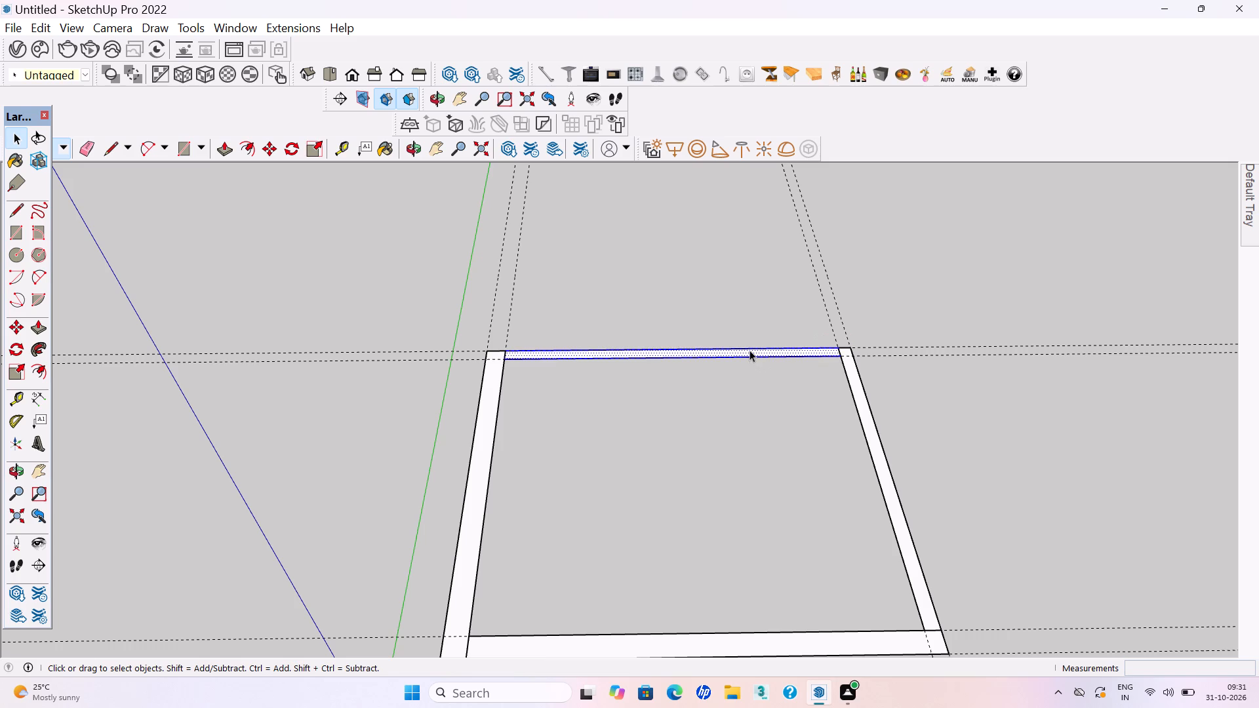
pyautogui.rightClick(749, 350)
pyautogui.click(836, 501)
pyautogui.click(741, 481)
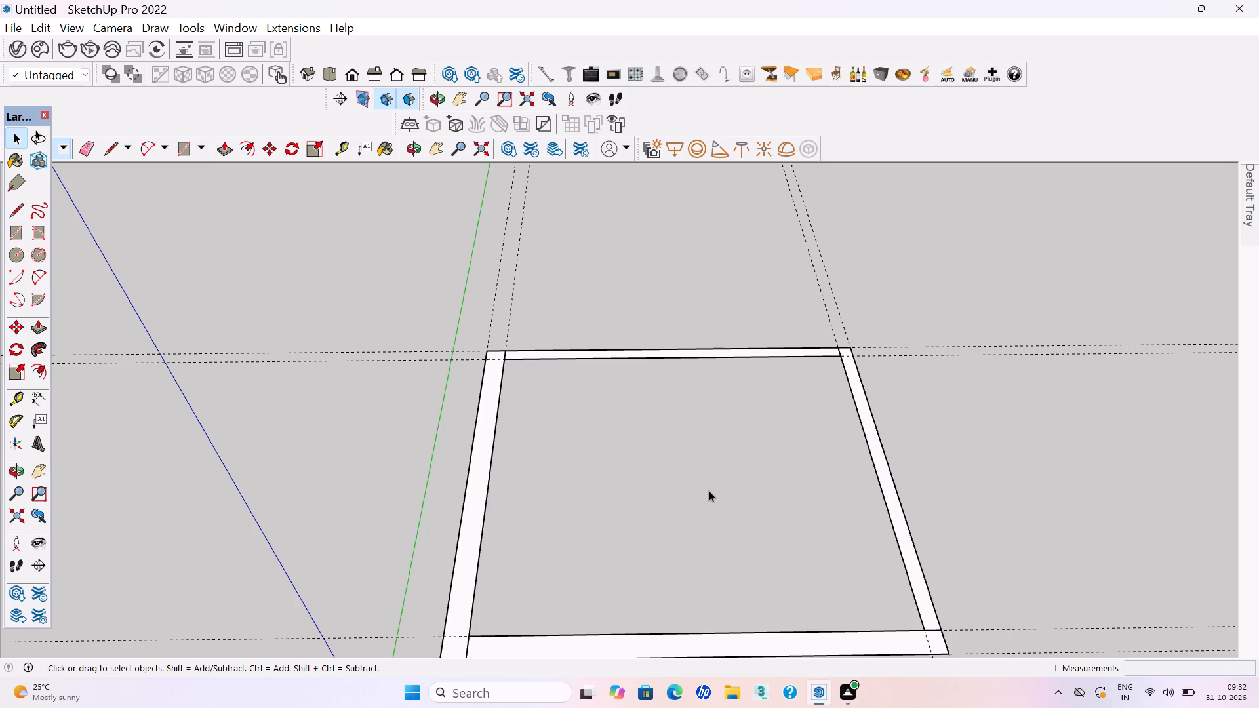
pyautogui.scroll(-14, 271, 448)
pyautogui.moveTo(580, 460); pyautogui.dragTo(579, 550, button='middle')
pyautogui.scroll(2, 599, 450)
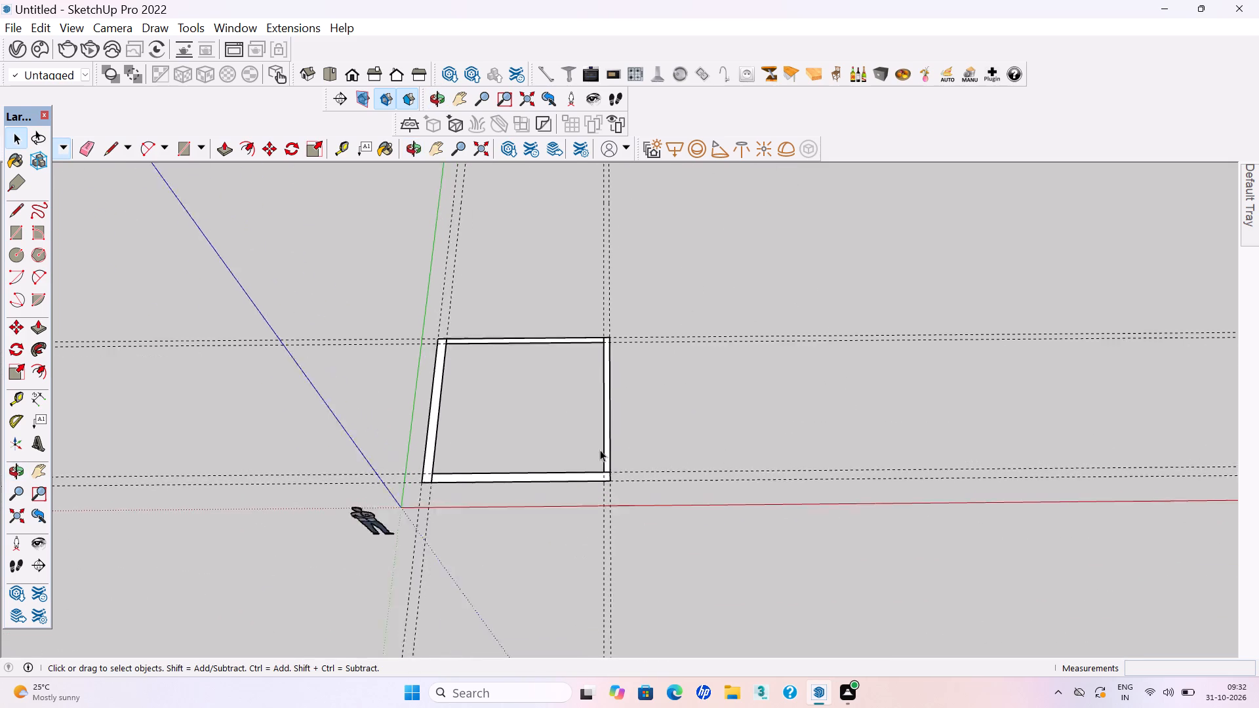
# Scale the 9" wall beside the green axis by about 2.64 along the green direction, extending it past the far 6" wall.
pyautogui.scroll(7, 600, 450)
pyautogui.press('t')
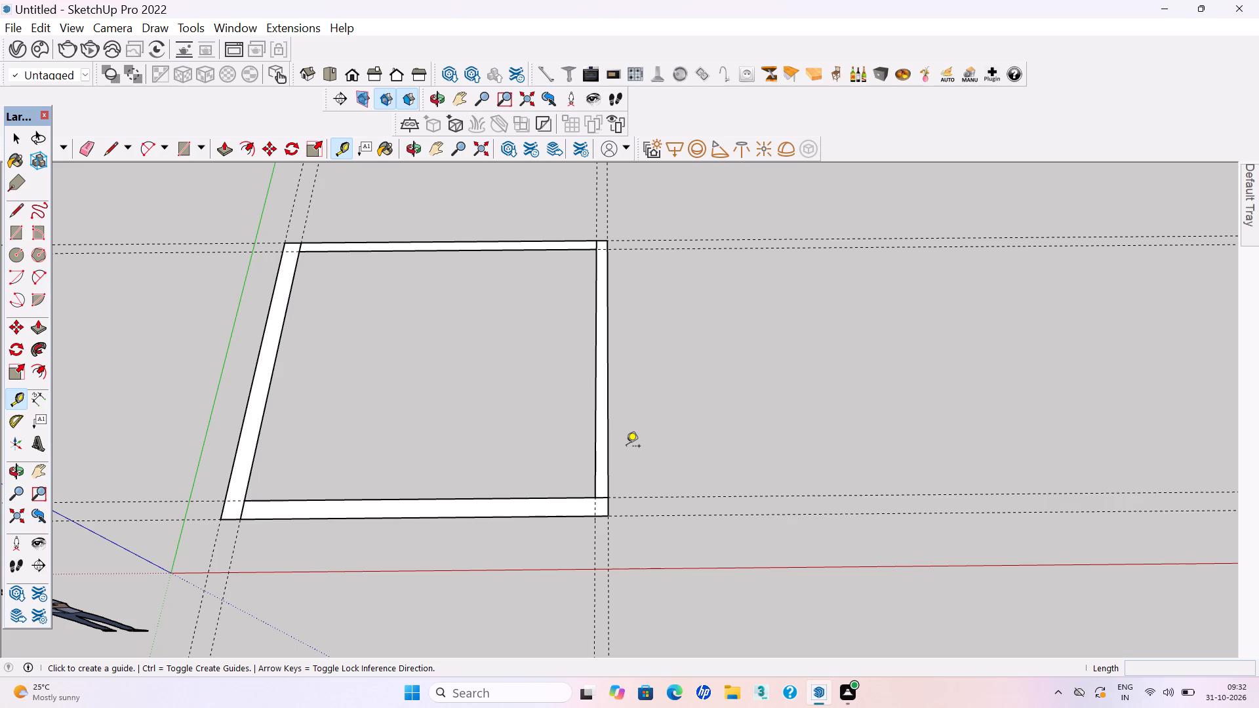
pyautogui.scroll(-14, 767, 553)
pyautogui.scroll(4, 619, 349)
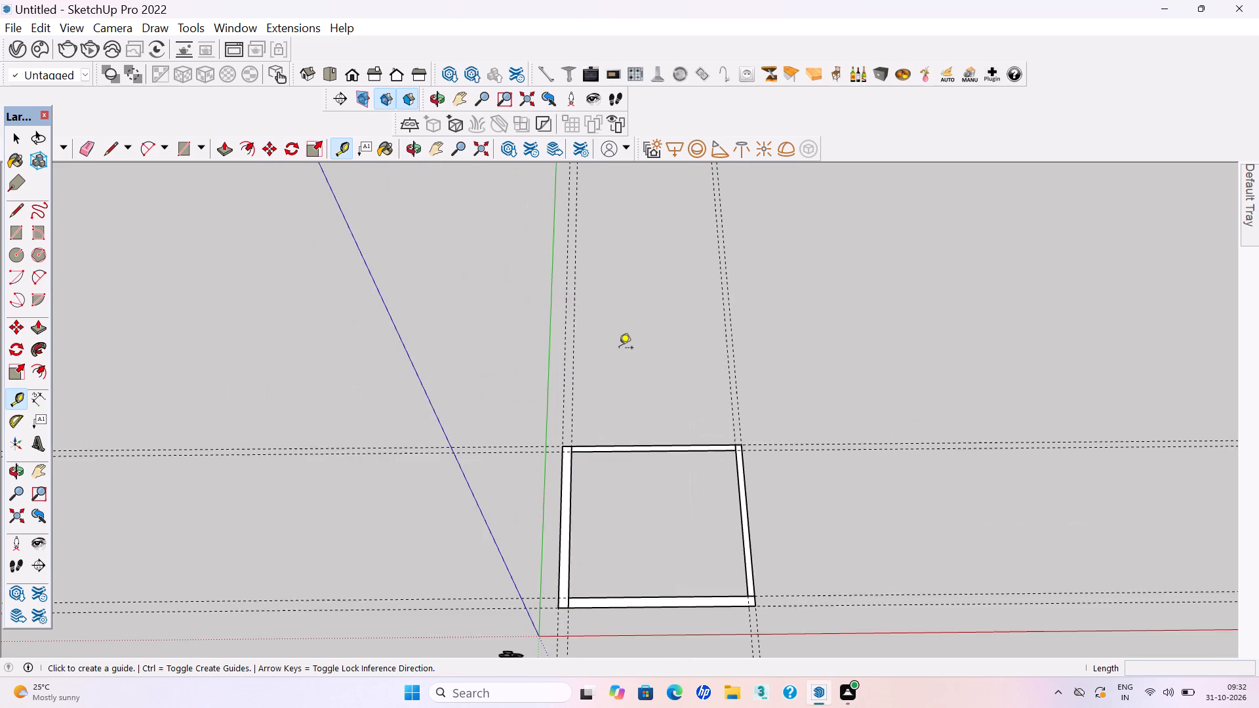
pyautogui.scroll(4, 563, 363)
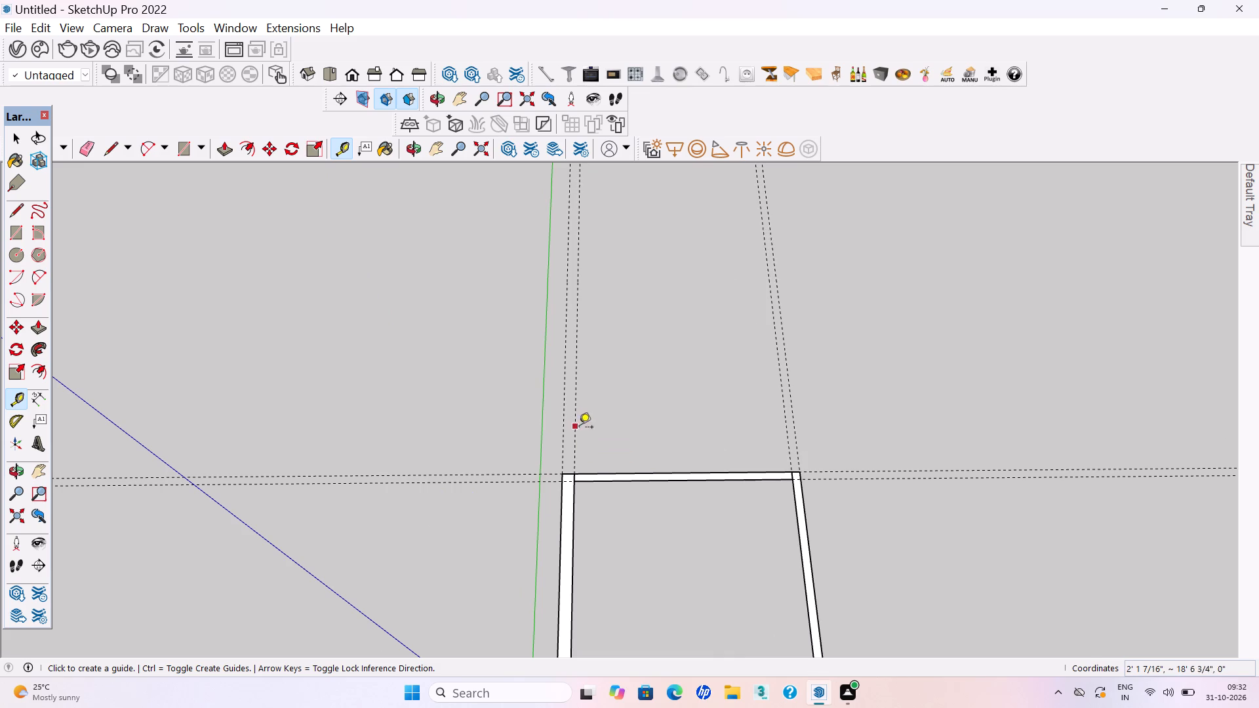
pyautogui.press('space')
pyautogui.click(565, 555)
pyautogui.press('s')
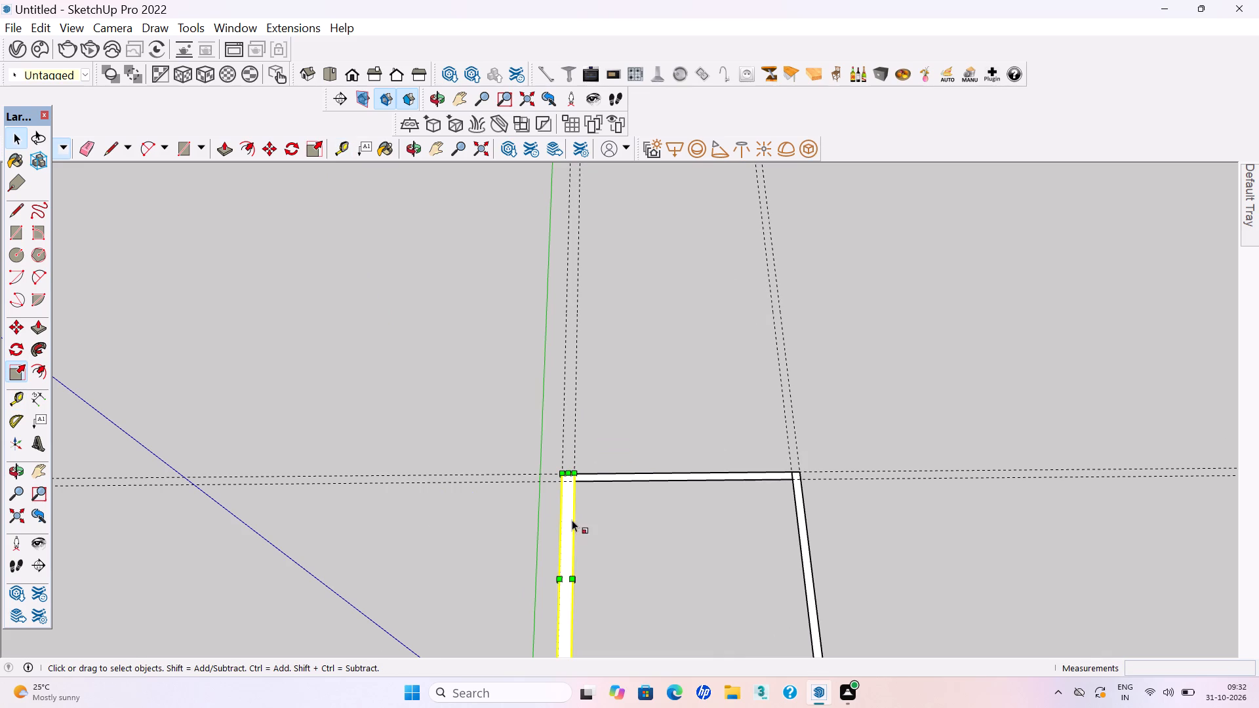
pyautogui.click(567, 468)
pyautogui.click(594, 204)
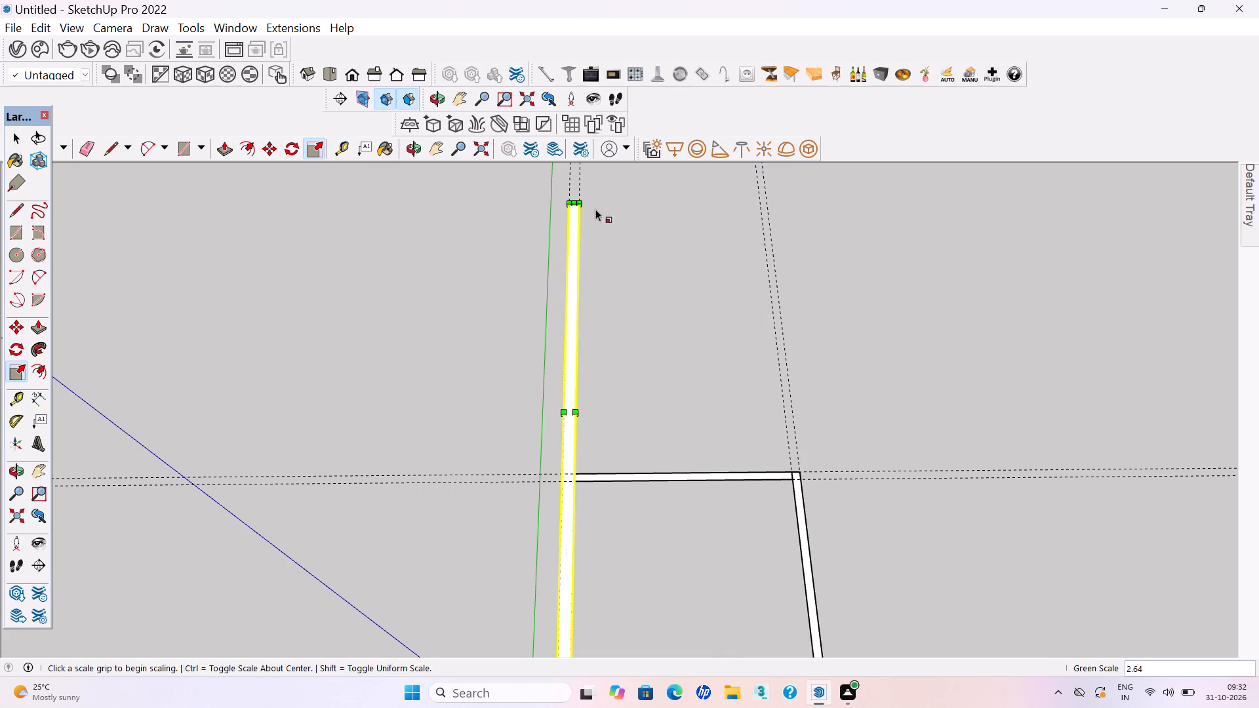
pyautogui.press('space')
pyautogui.click(646, 352)
# Place a guide 9'2" from the extended 9" wall's inner face and a second guide 6" beyond it.
pyautogui.press('t')
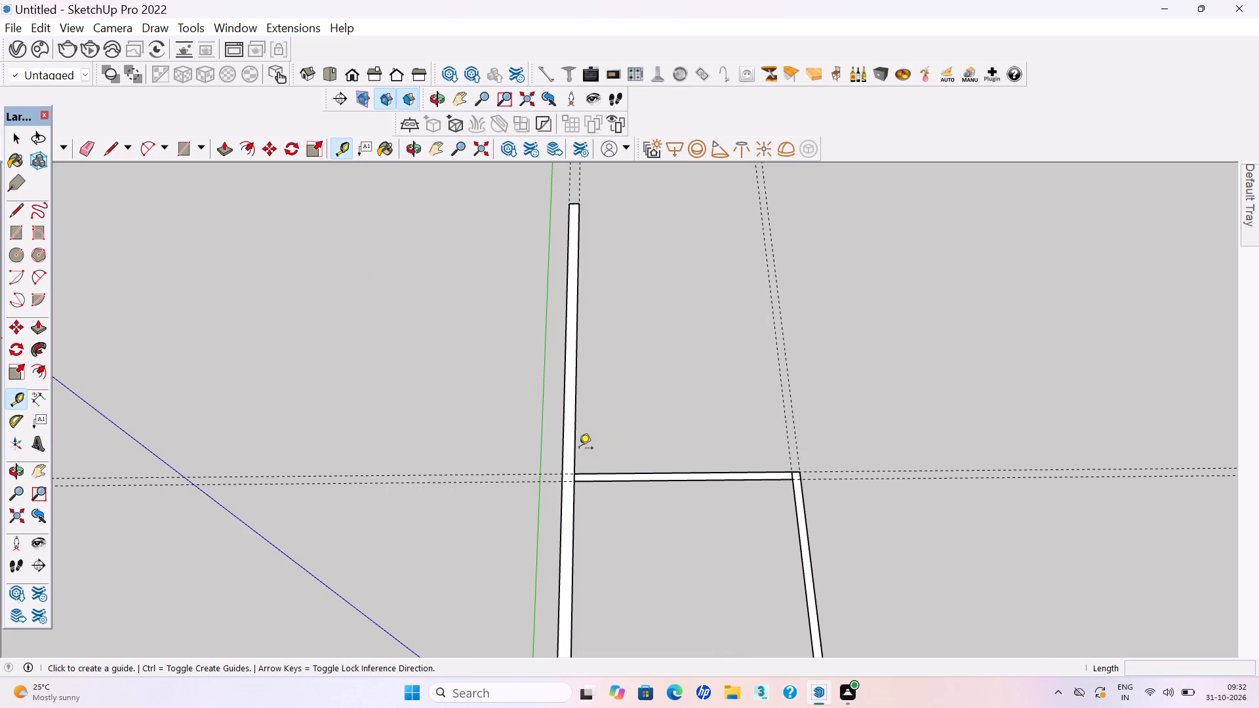
pyautogui.click(576, 444)
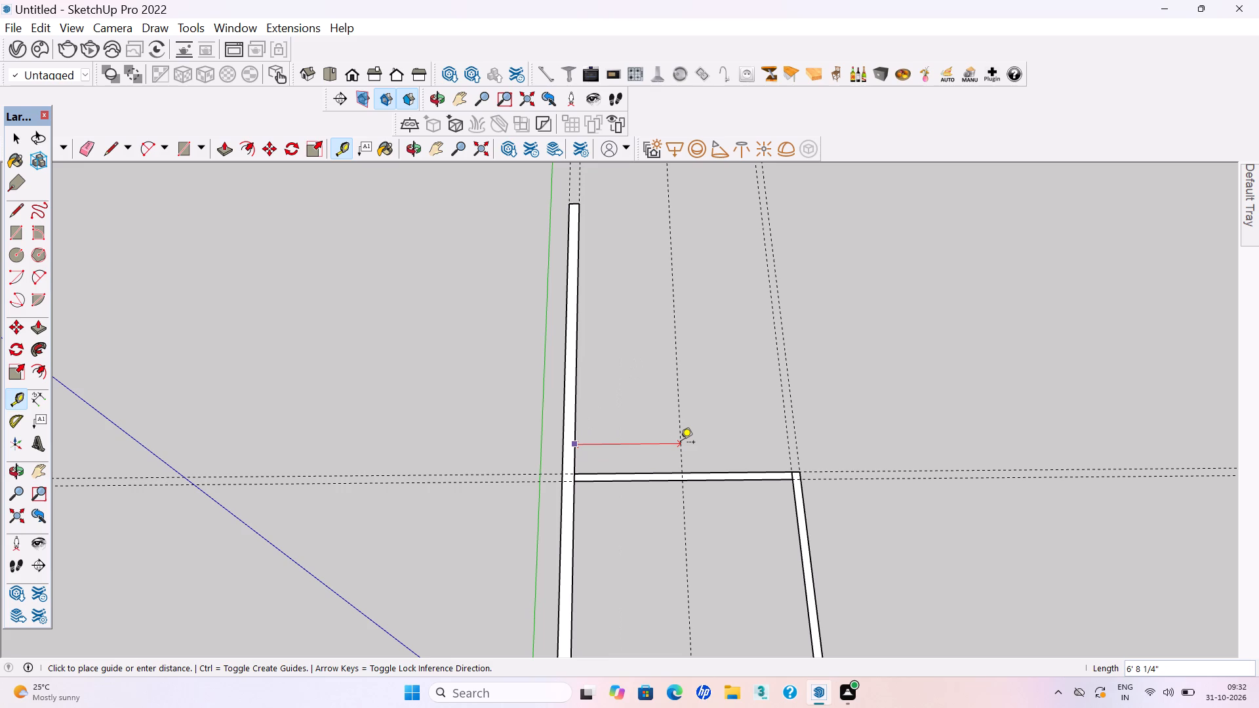
pyautogui.write("9'")
pyautogui.write('2"')
pyautogui.press('Return')
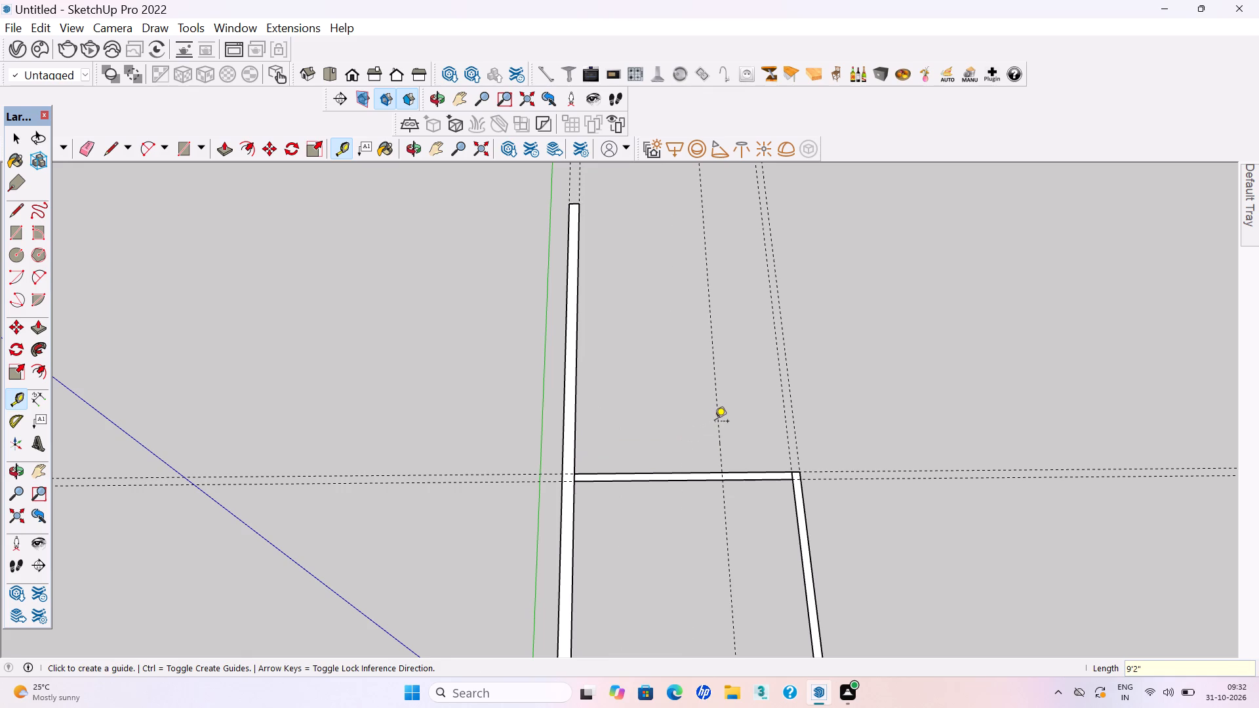
pyautogui.click(715, 423)
pyautogui.write('6"')
pyautogui.press('Return')
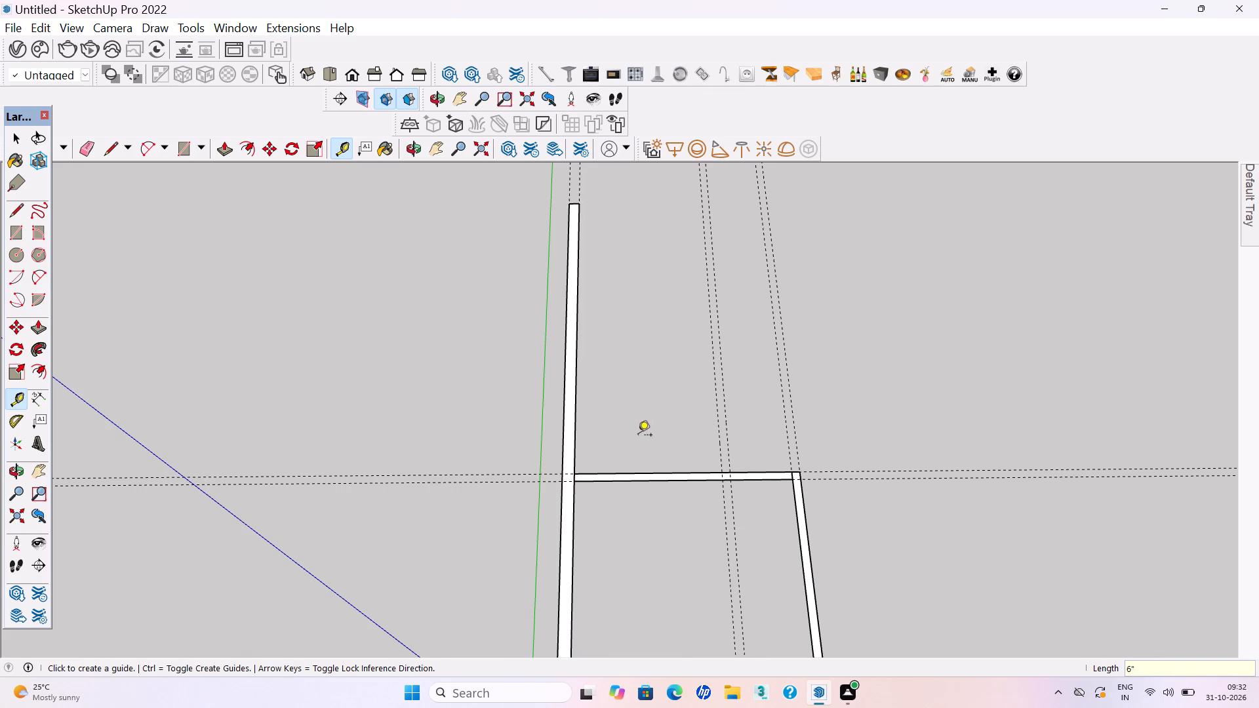
# Place a guide 4'6" beyond the outer edge of the room's far 6" wall, and another guide 6" past it.
pyautogui.click(650, 471)
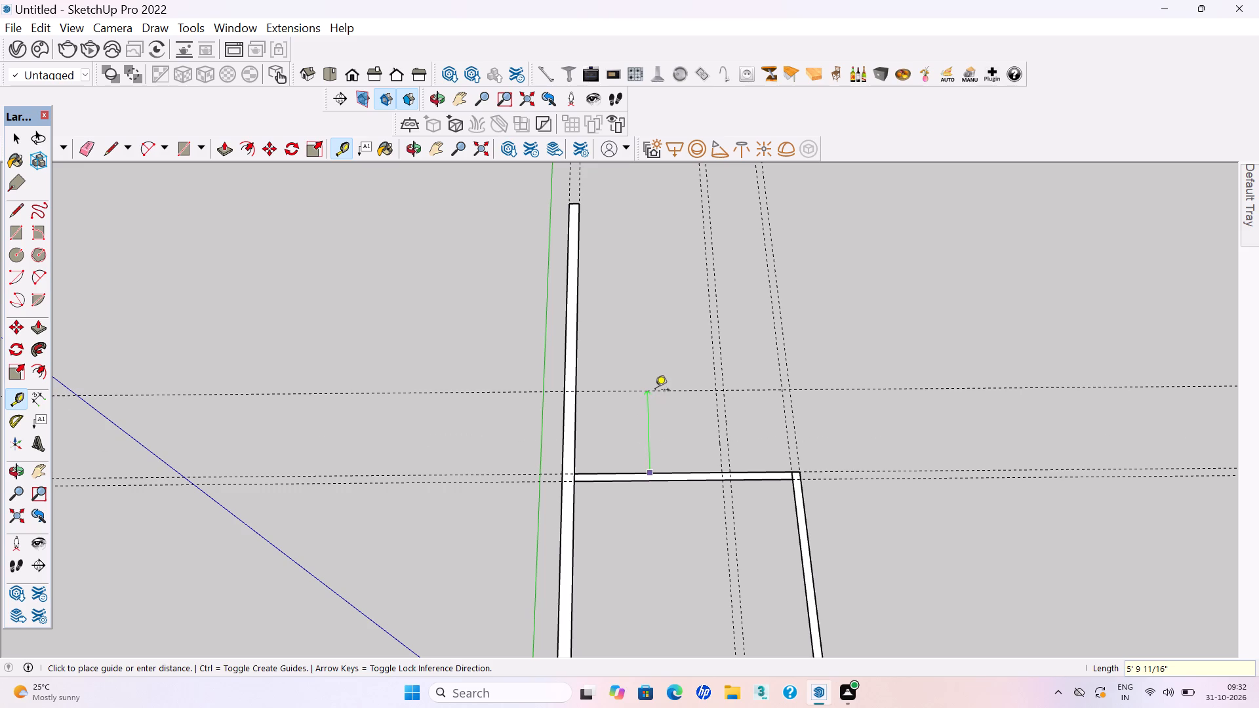
pyautogui.write('4\'6"')
pyautogui.press('Return')
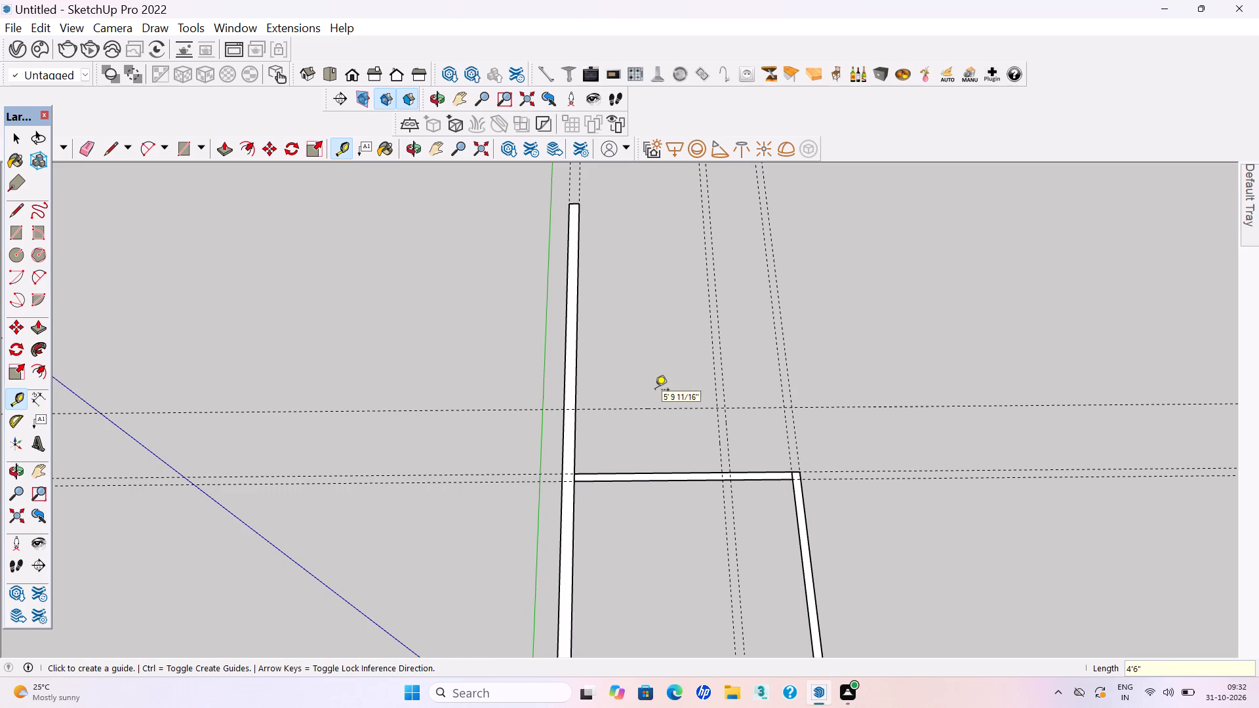
pyautogui.click(643, 406)
pyautogui.write('6"')
pyautogui.press('Return')
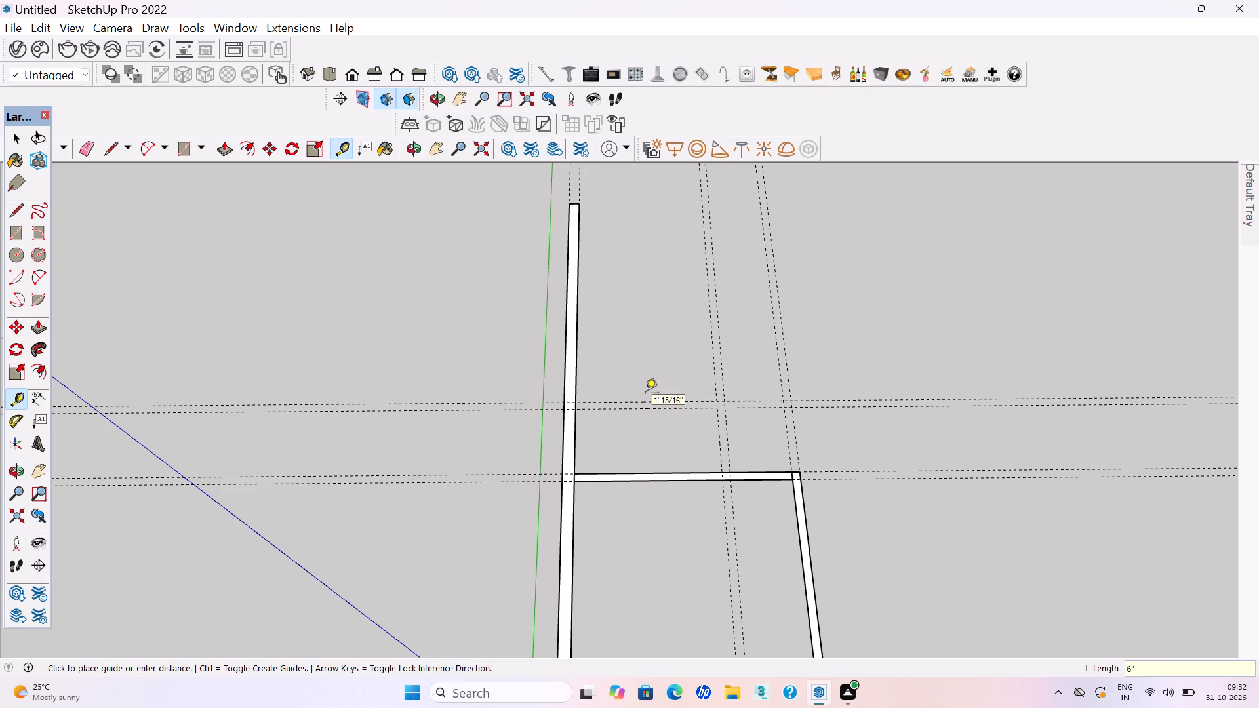
pyautogui.press('space')
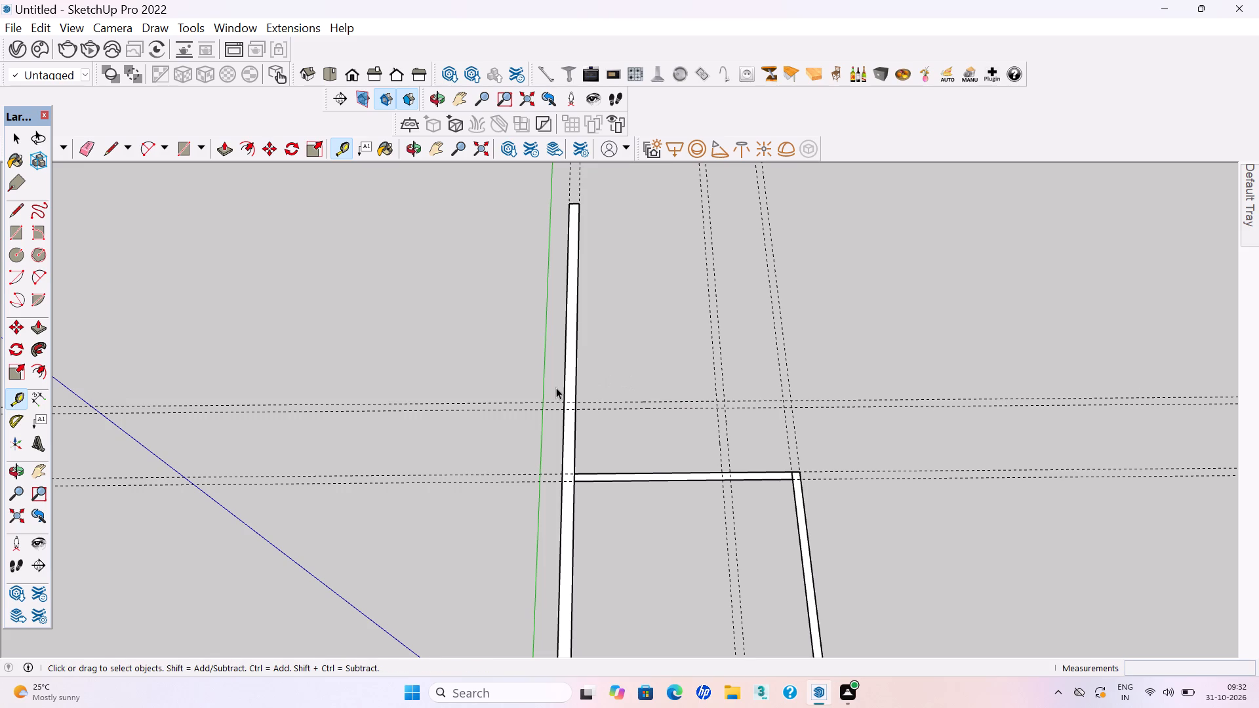
# Draw a 6" by 9'2" wall rectangle between the new red-direction guides, from the extended 9" wall to the 9'2" guide.
pyautogui.press('r')
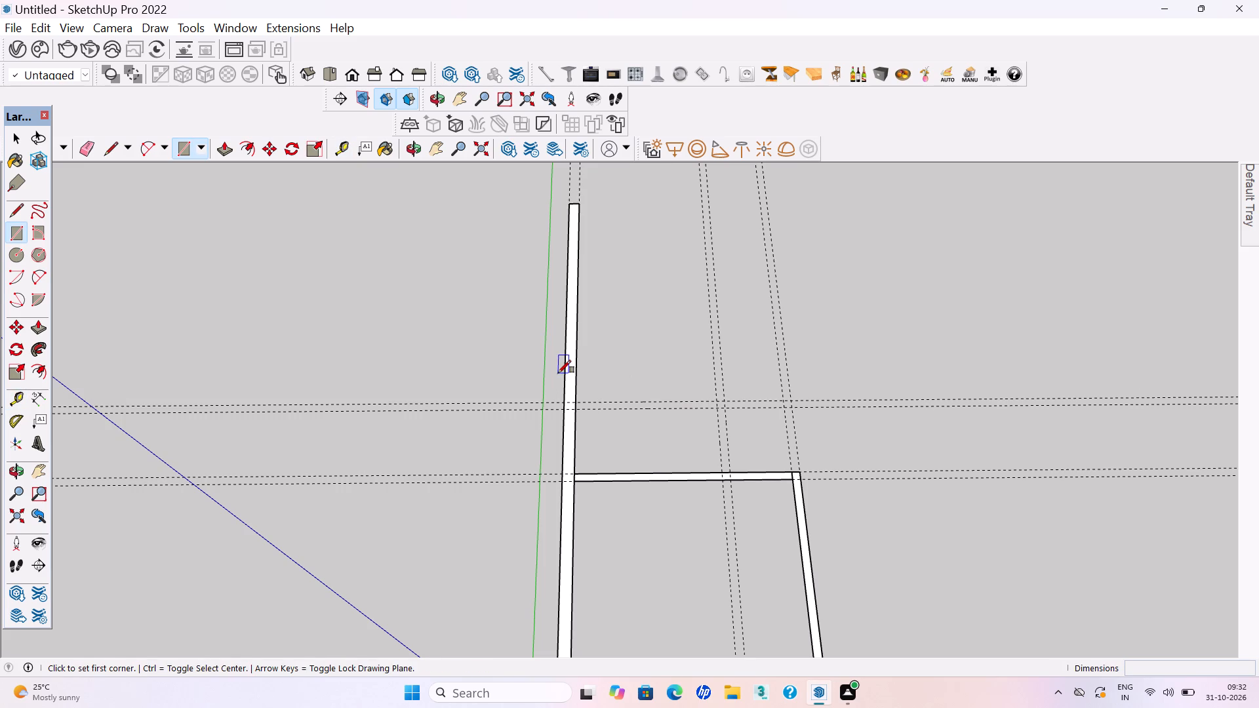
pyautogui.scroll(3, 585, 415)
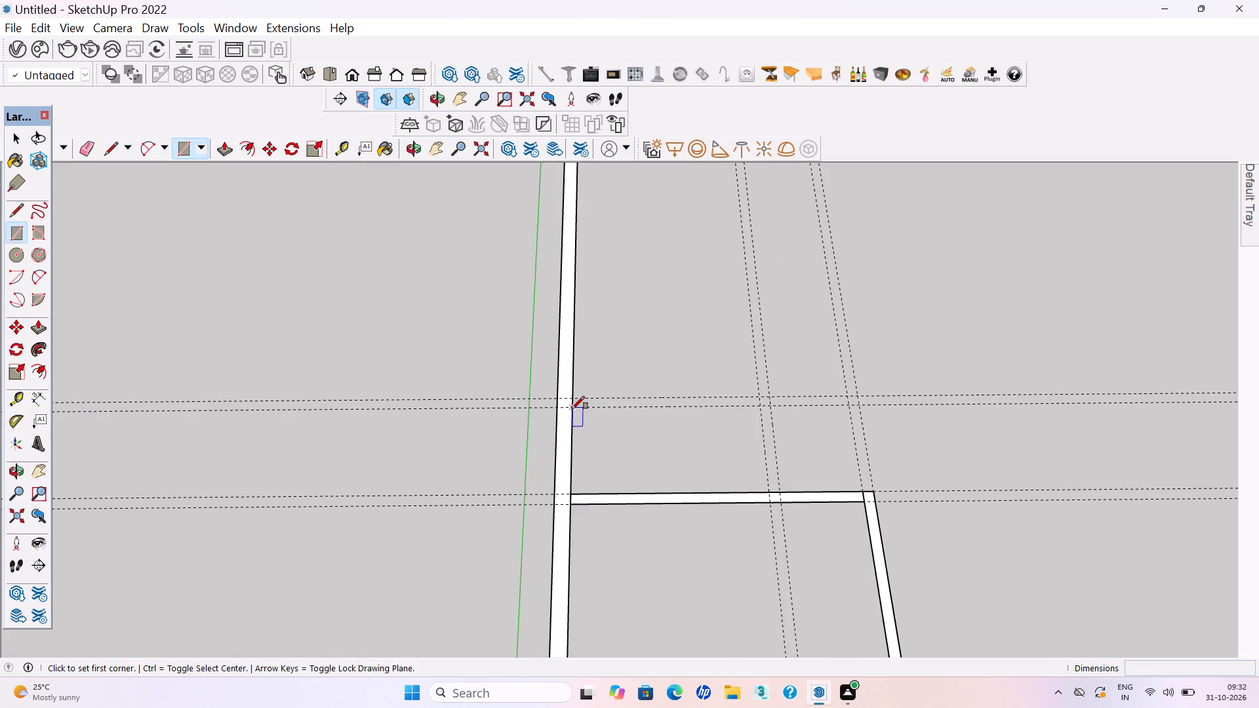
pyautogui.click(572, 409)
pyautogui.scroll(2, 754, 400)
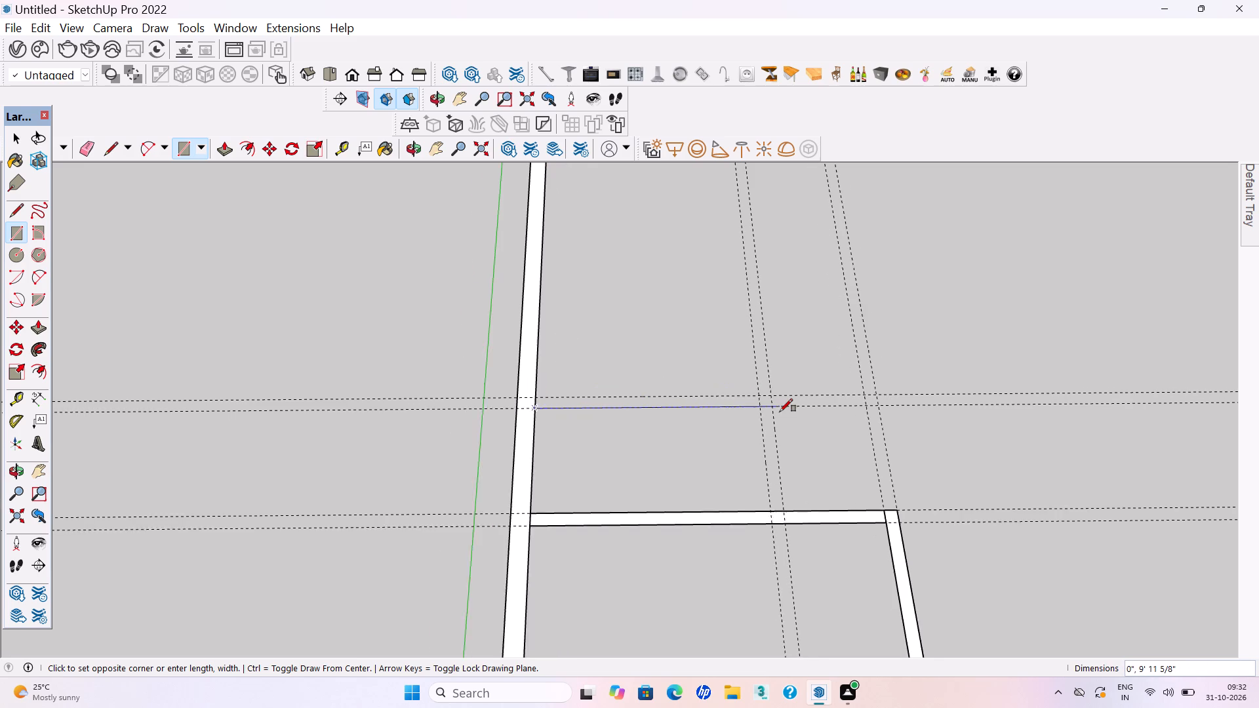
pyautogui.scroll(1, 780, 412)
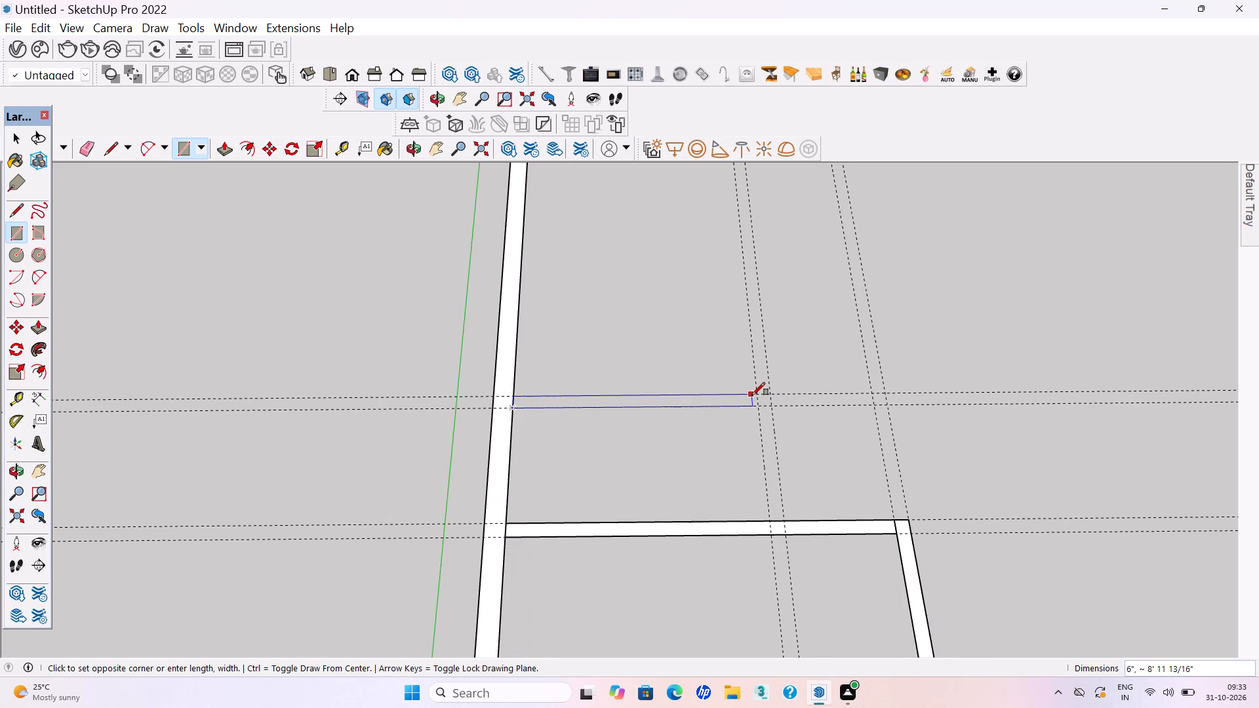
pyautogui.click(754, 395)
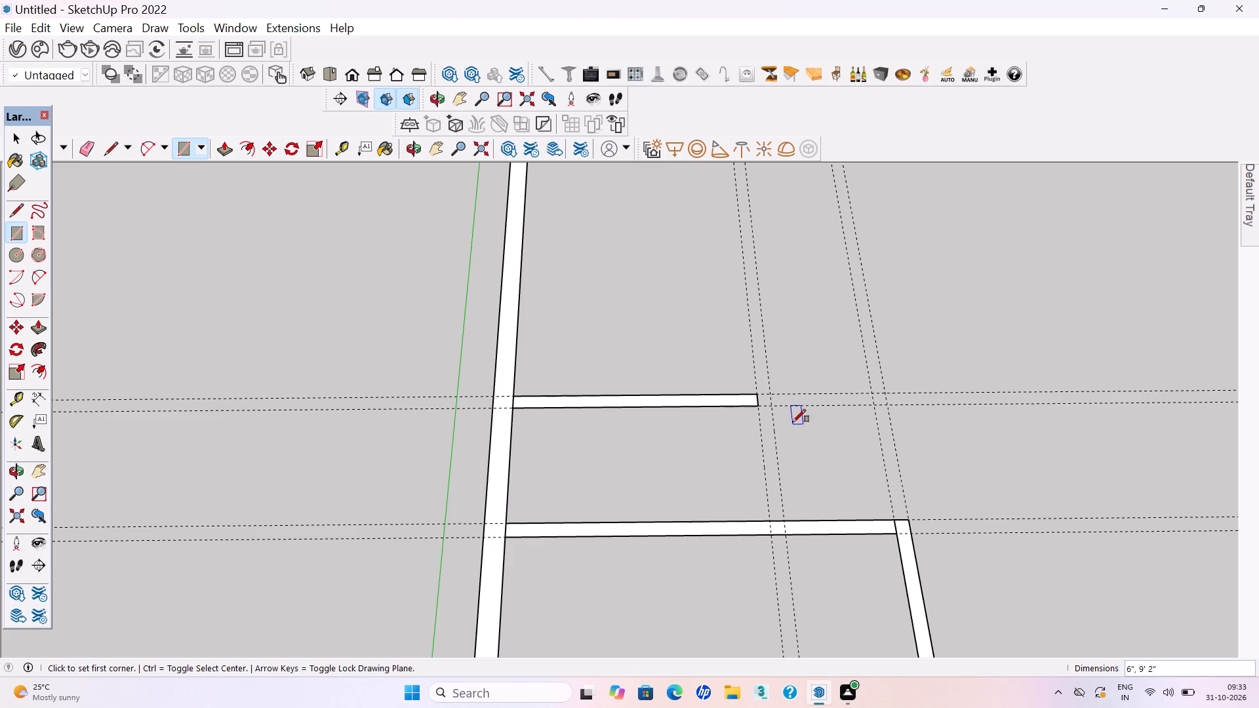
# Draw a 4'4" by 6" rectangle in line with it, from the second partition guide to the outermost green-direction guide.
pyautogui.click(773, 408)
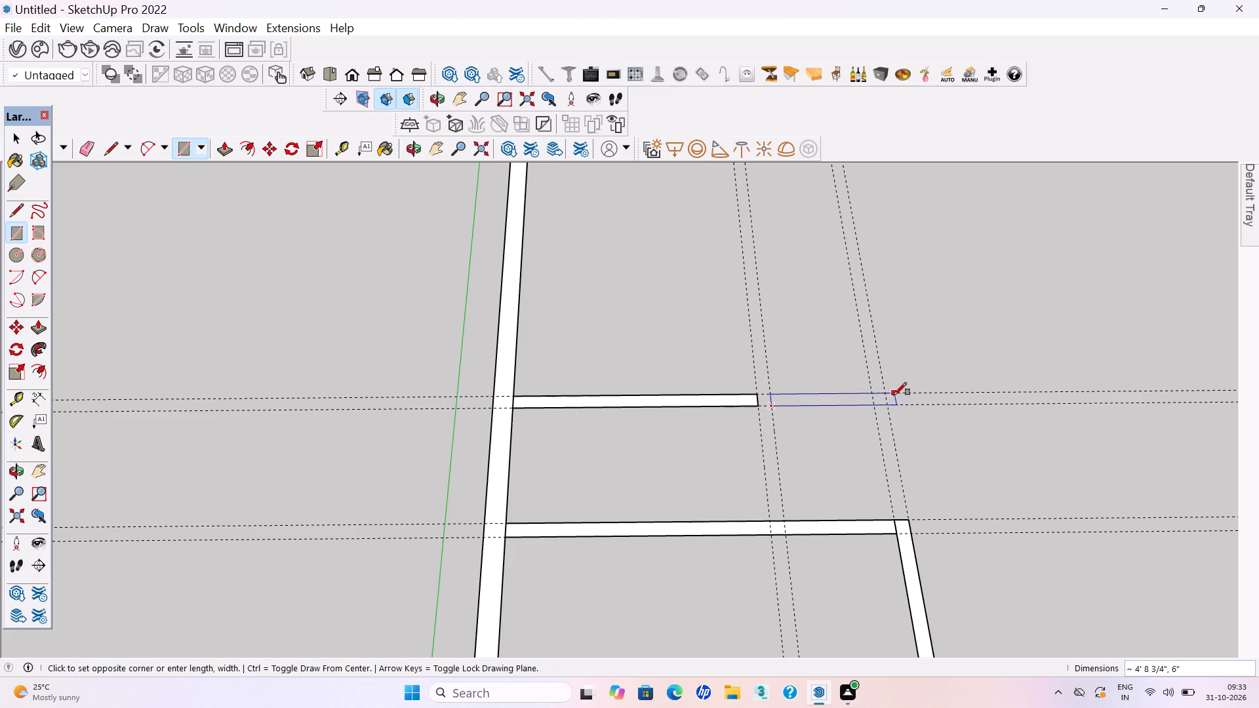
pyautogui.click(887, 393)
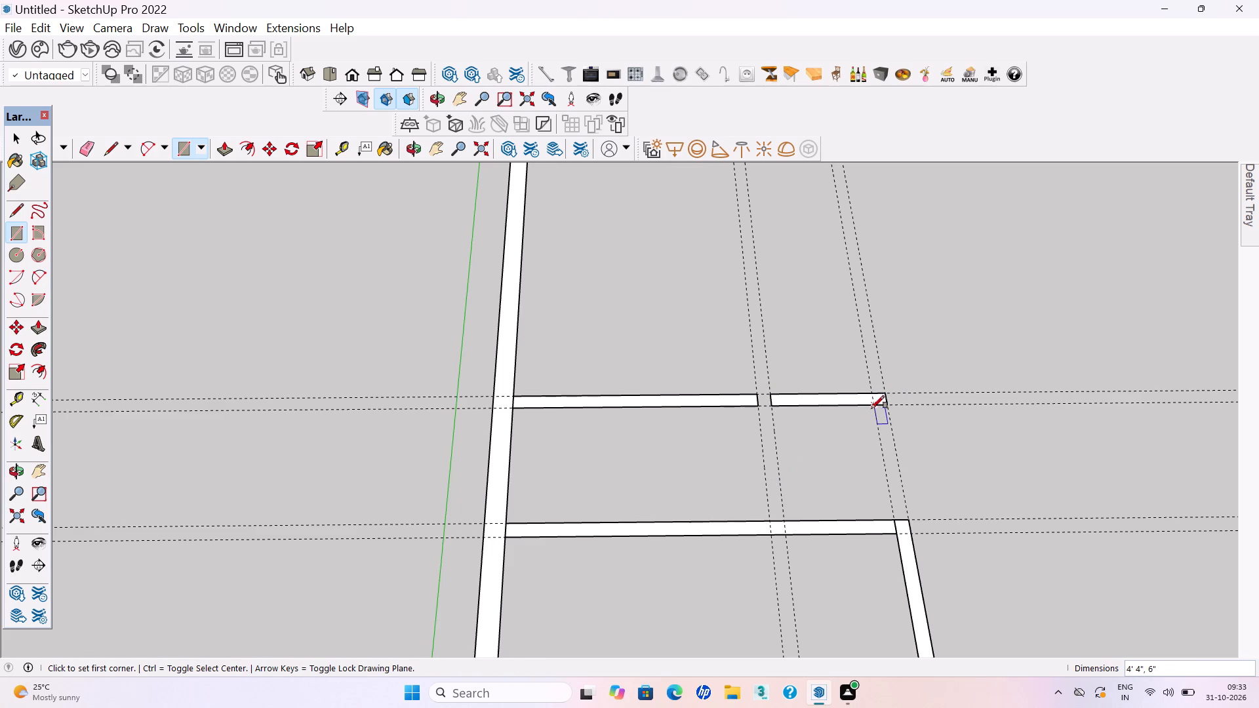
pyautogui.click(871, 405)
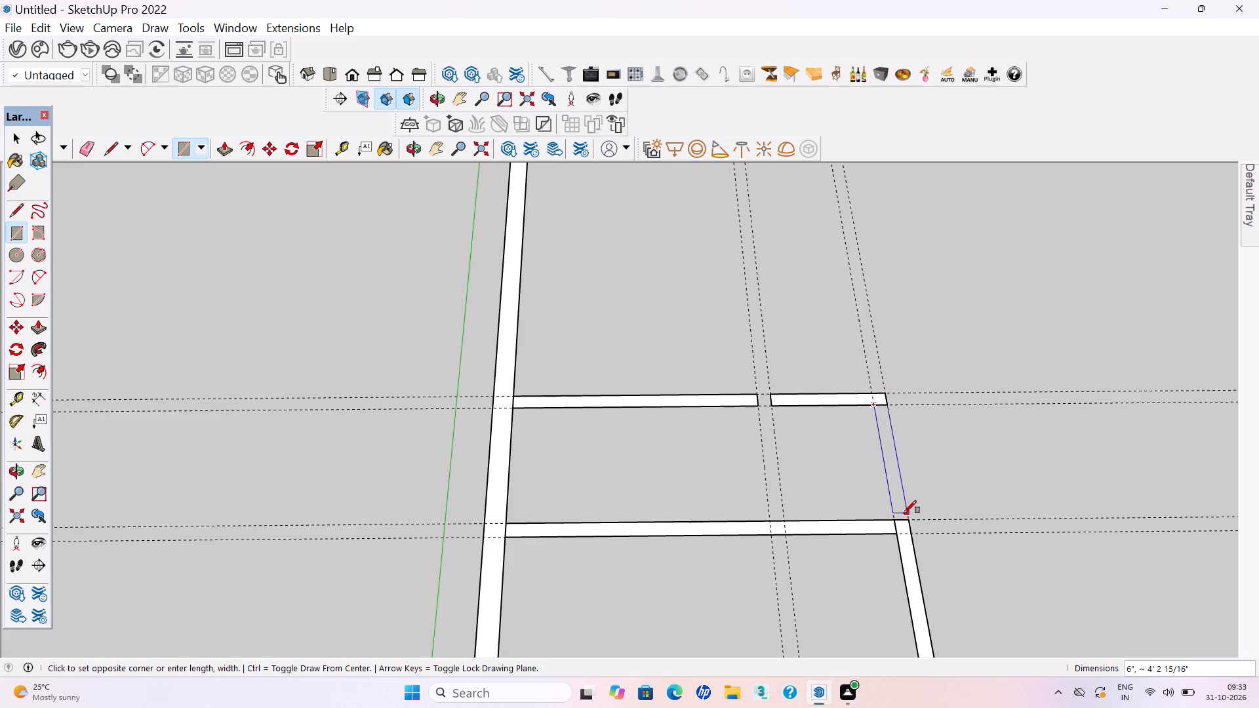
pyautogui.press('space')
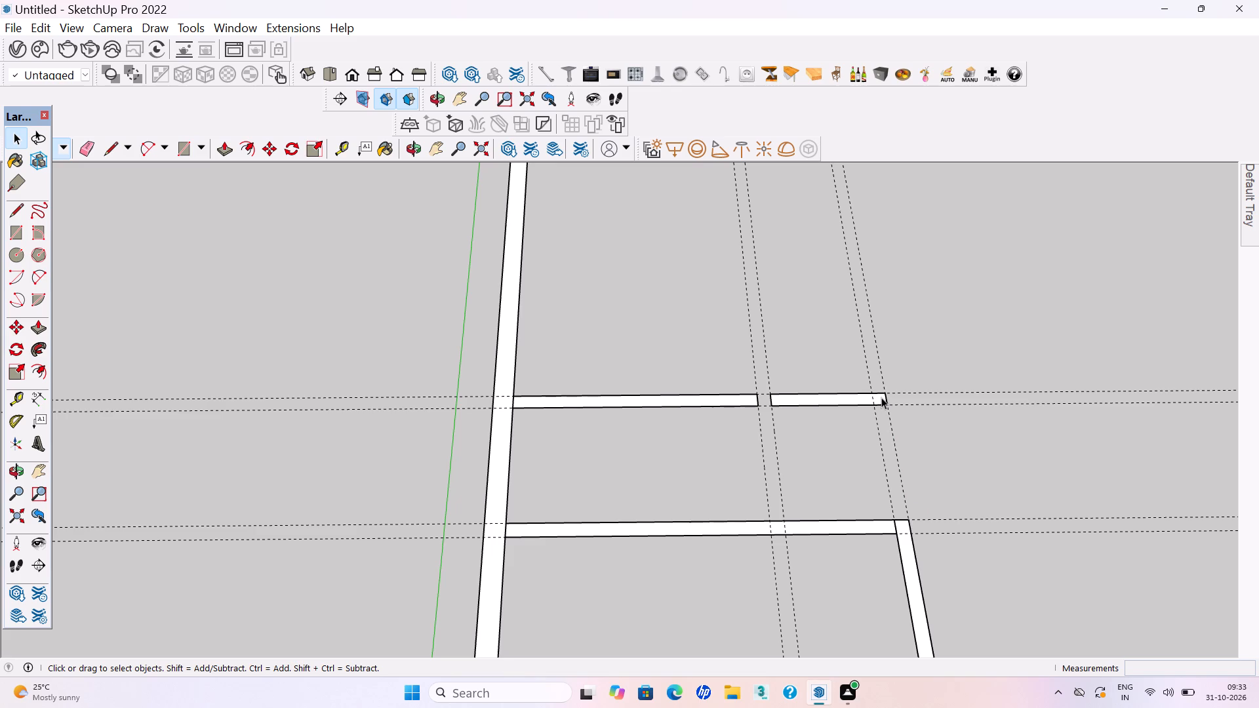
# Scale the 6" side wall farthest from the green axis lengthwise until it meets the 4'4" wall piece.
pyautogui.click(912, 558)
pyautogui.press('s')
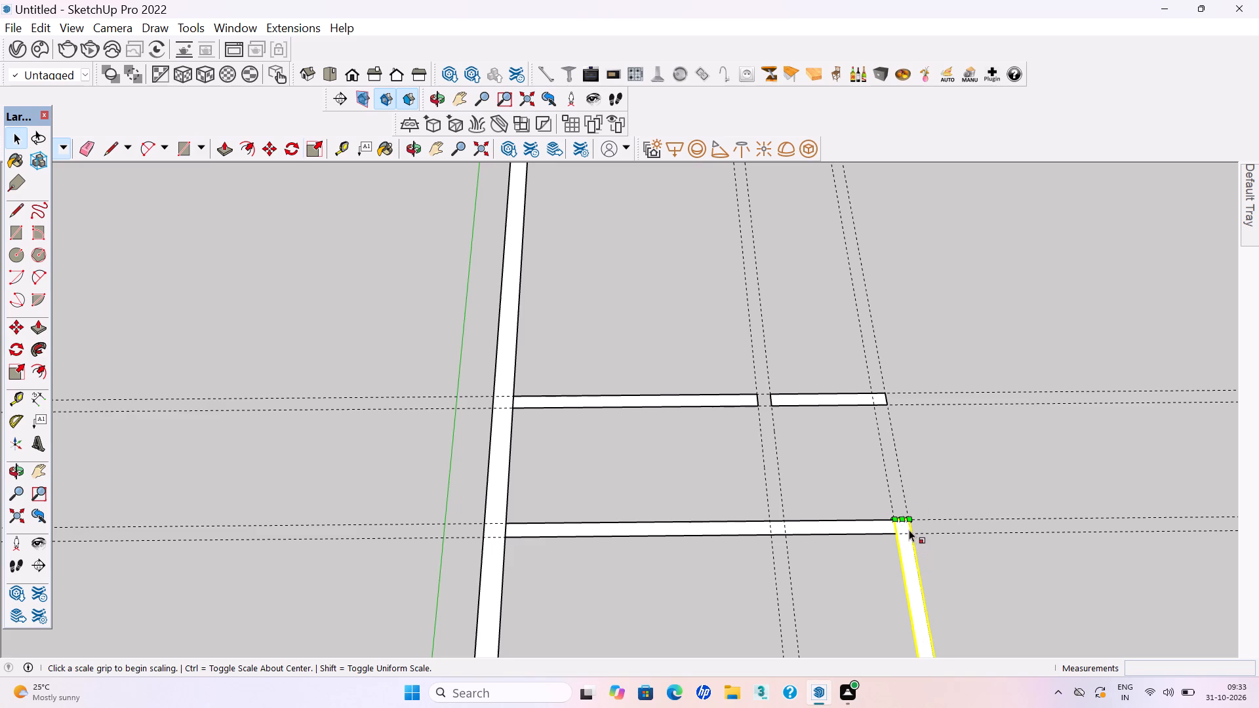
pyautogui.click(903, 517)
pyautogui.click(879, 404)
pyautogui.press('space')
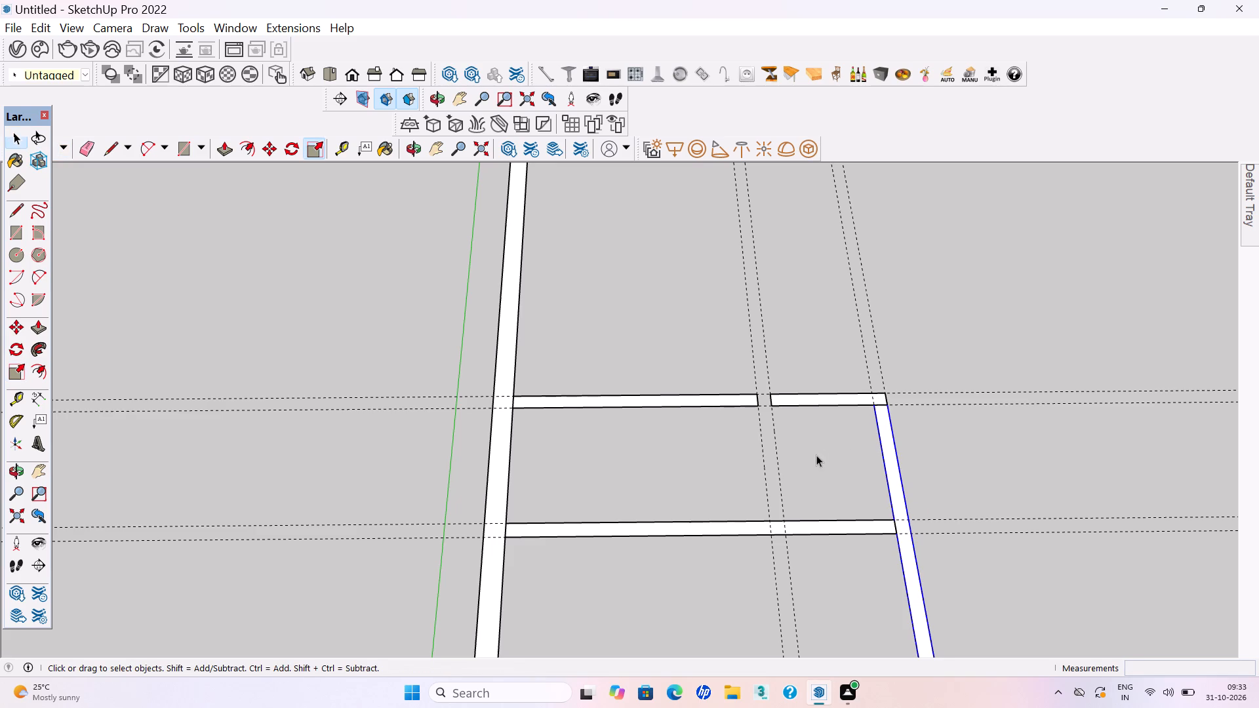
pyautogui.click(816, 455)
# Save the model as day33.2 in the INTERNSHIP DAILY PROJECTS folder.
pyautogui.hotkey('ctrl', 's')
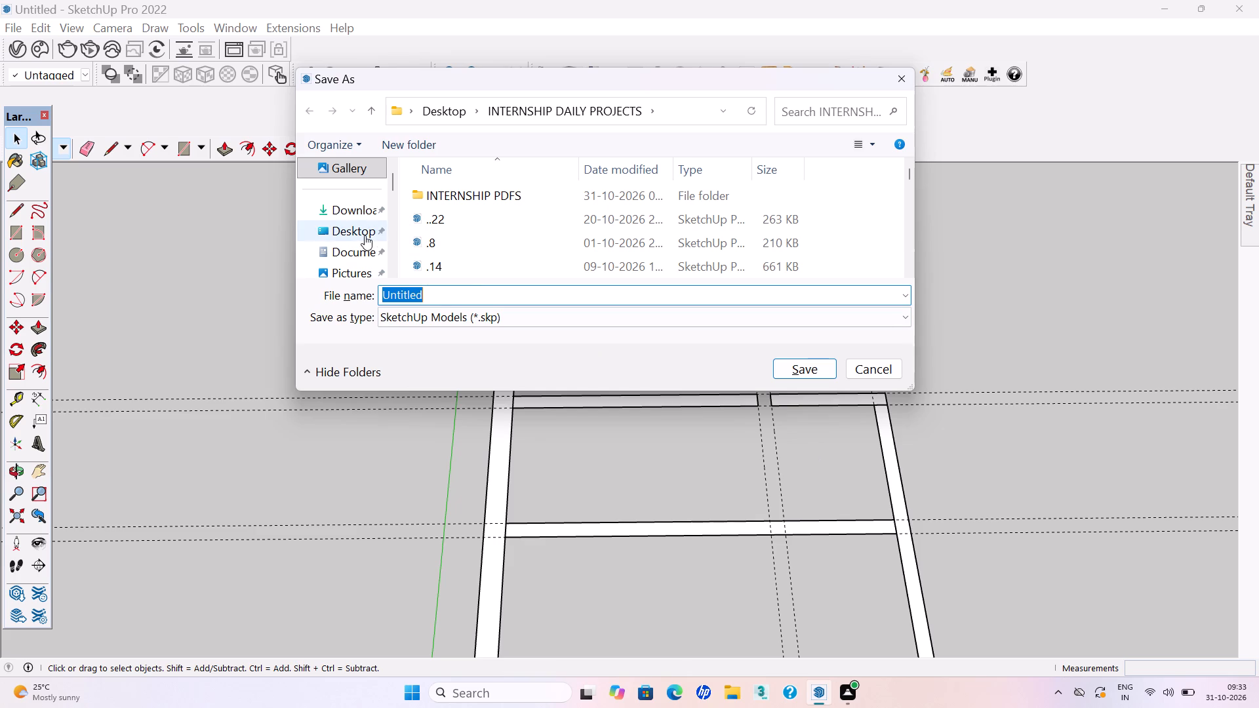
pyautogui.click(460, 296)
pyautogui.press('BackSpace')
pyautogui.press('BackSpace')
pyautogui.press('BackSpace')
pyautogui.press('BackSpace')
pyautogui.press('BackSpace')
pyautogui.press('BackSpace')
pyautogui.press('BackSpace')
pyautogui.press('BackSpace')
pyautogui.press('BackSpace')
pyautogui.press('BackSpace')
pyautogui.press('BackSpace')
pyautogui.press('BackSpace')
pyautogui.press('BackSpace')
pyautogui.press('BackSpace')
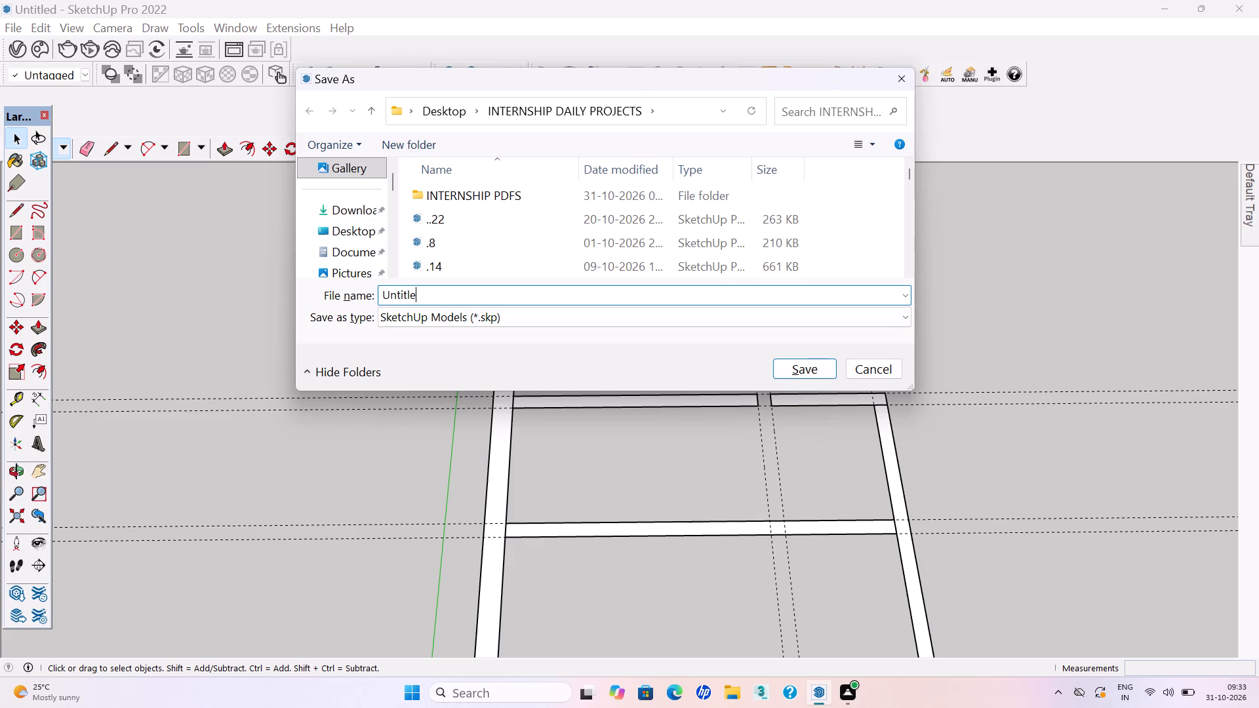
pyautogui.write('day')
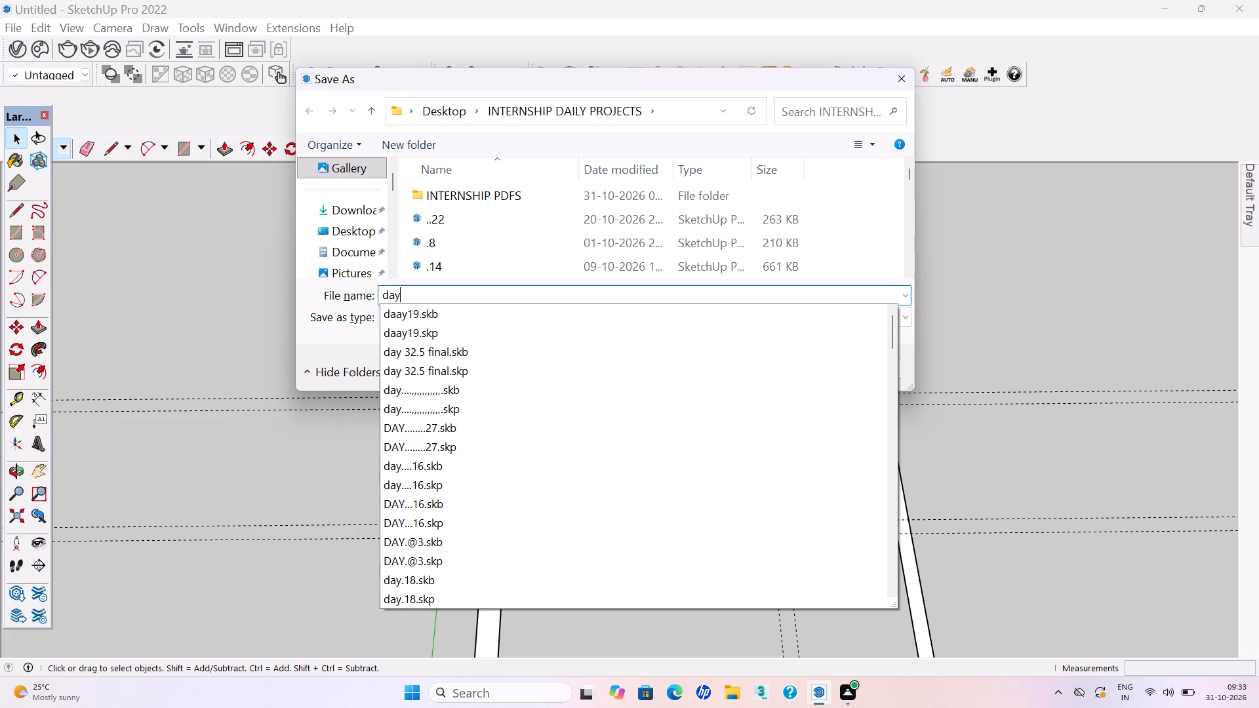
pyautogui.write('33.')
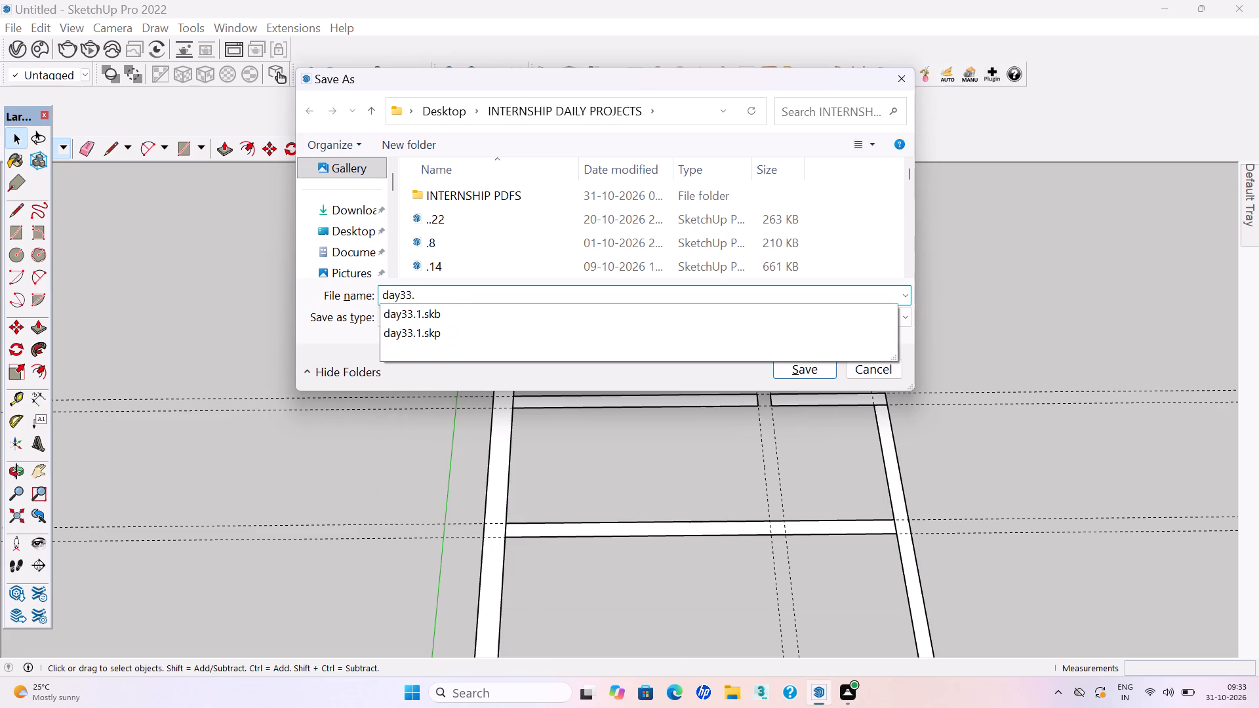
pyautogui.press('2')
pyautogui.press('Return')
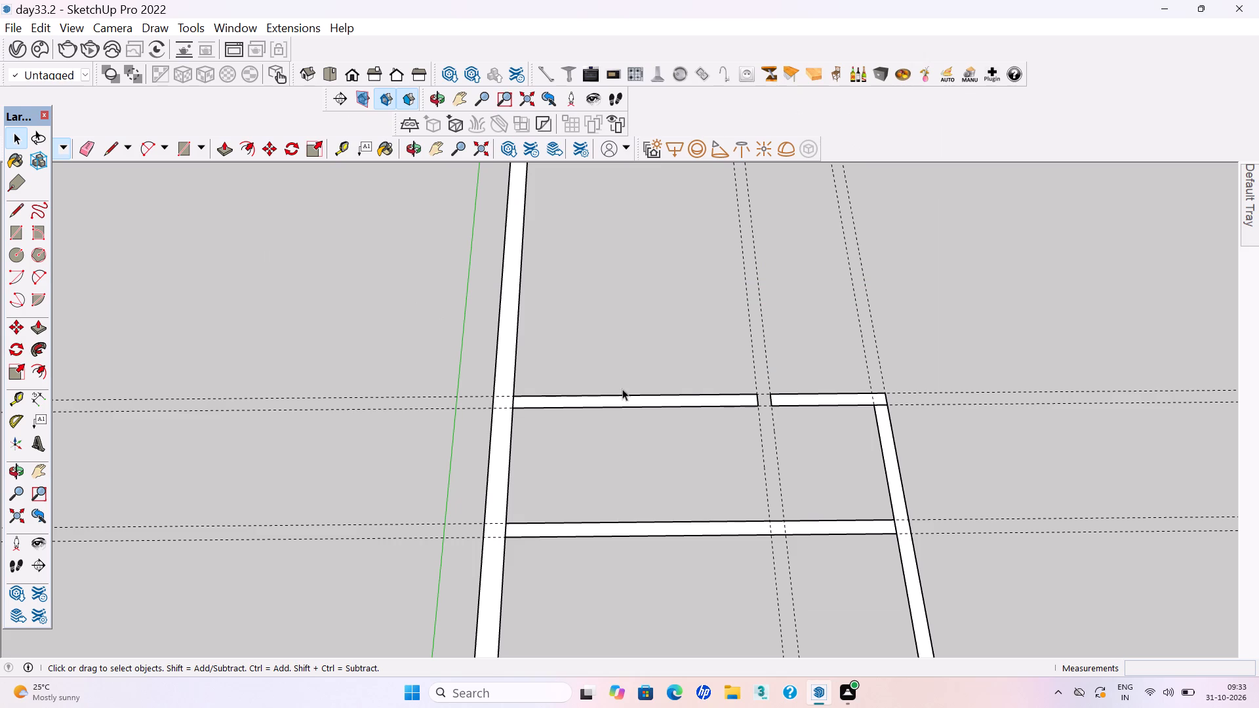
# Place a guide offset 4'7" from the far edge of the 9'2" wall, and another guide 6" beyond it.
pyautogui.press('t')
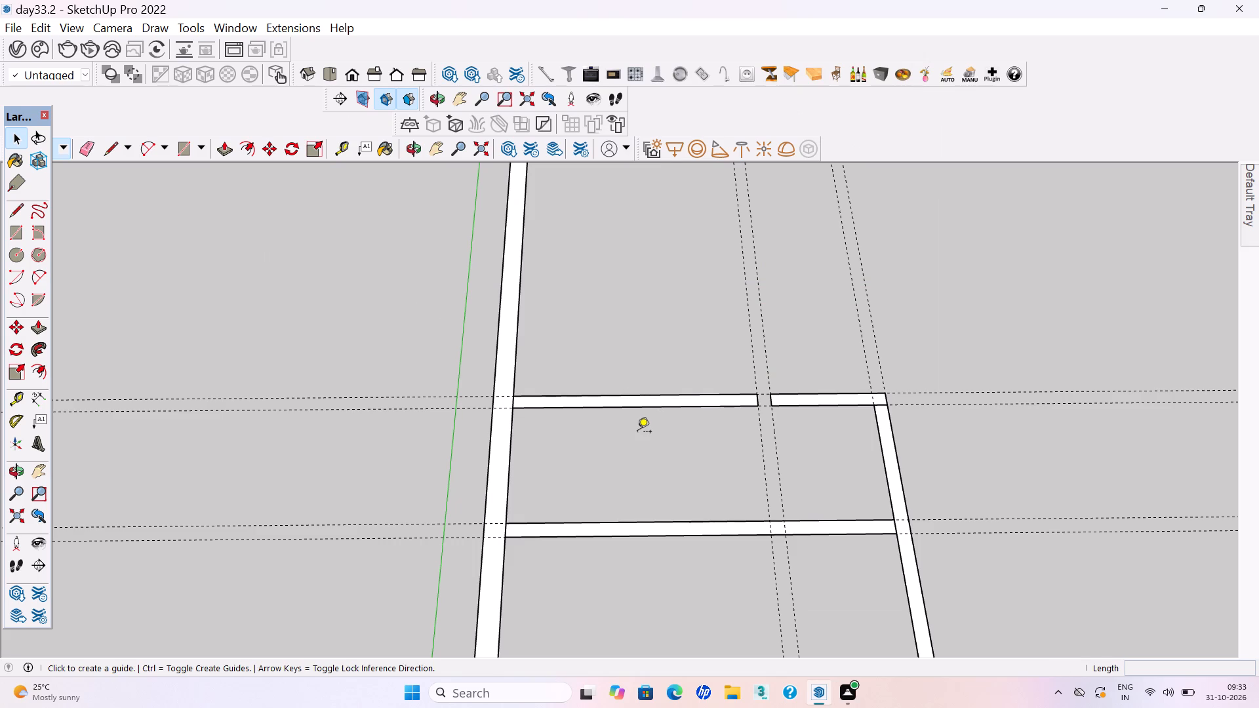
pyautogui.click(641, 397)
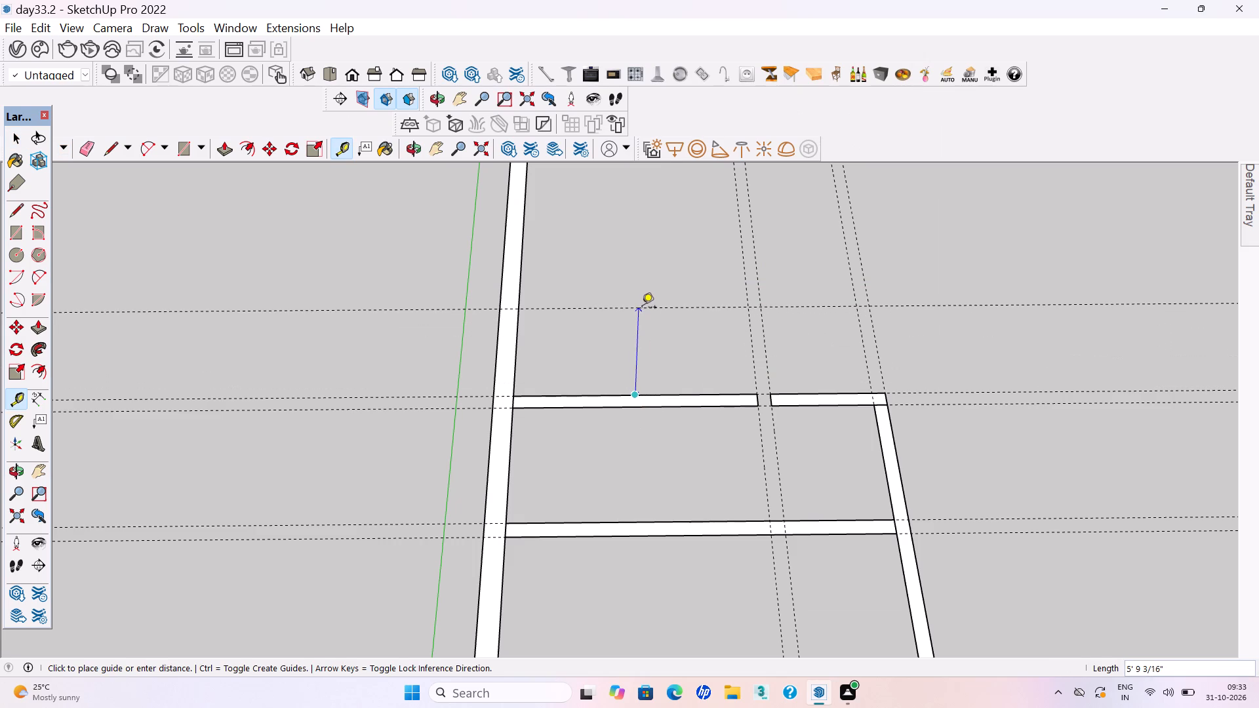
pyautogui.write('4\'7"')
pyautogui.press('Return')
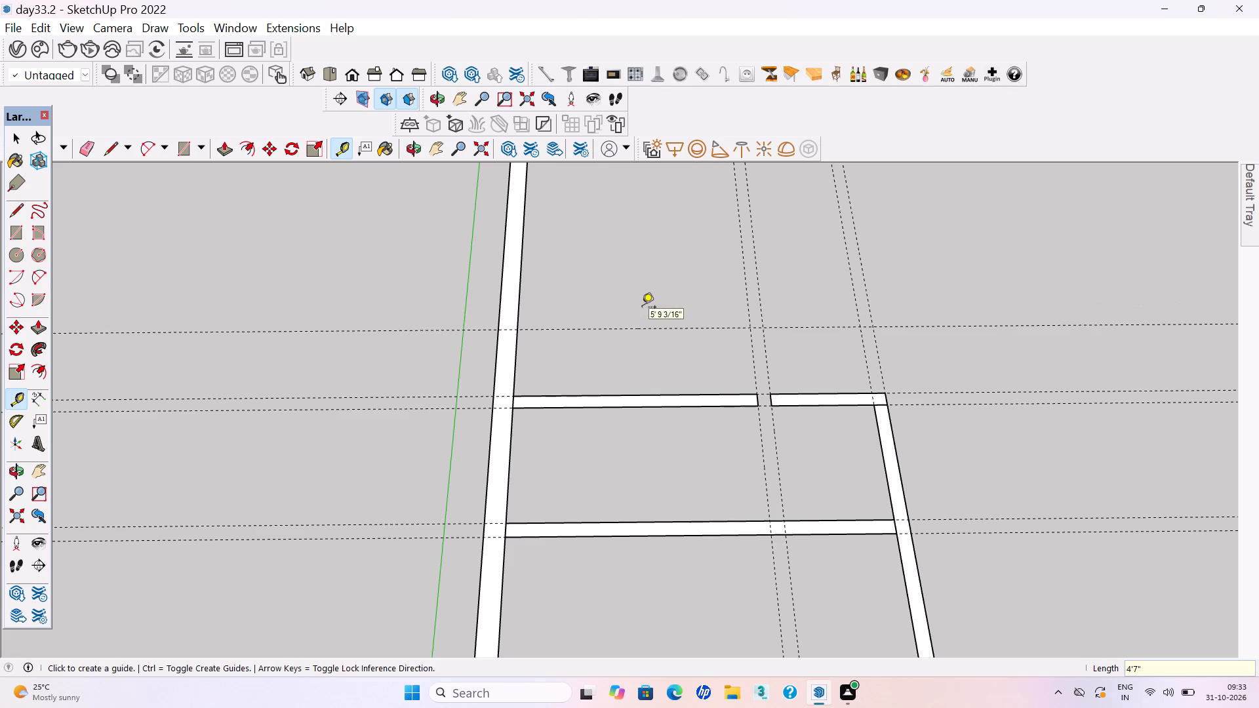
pyautogui.click(599, 326)
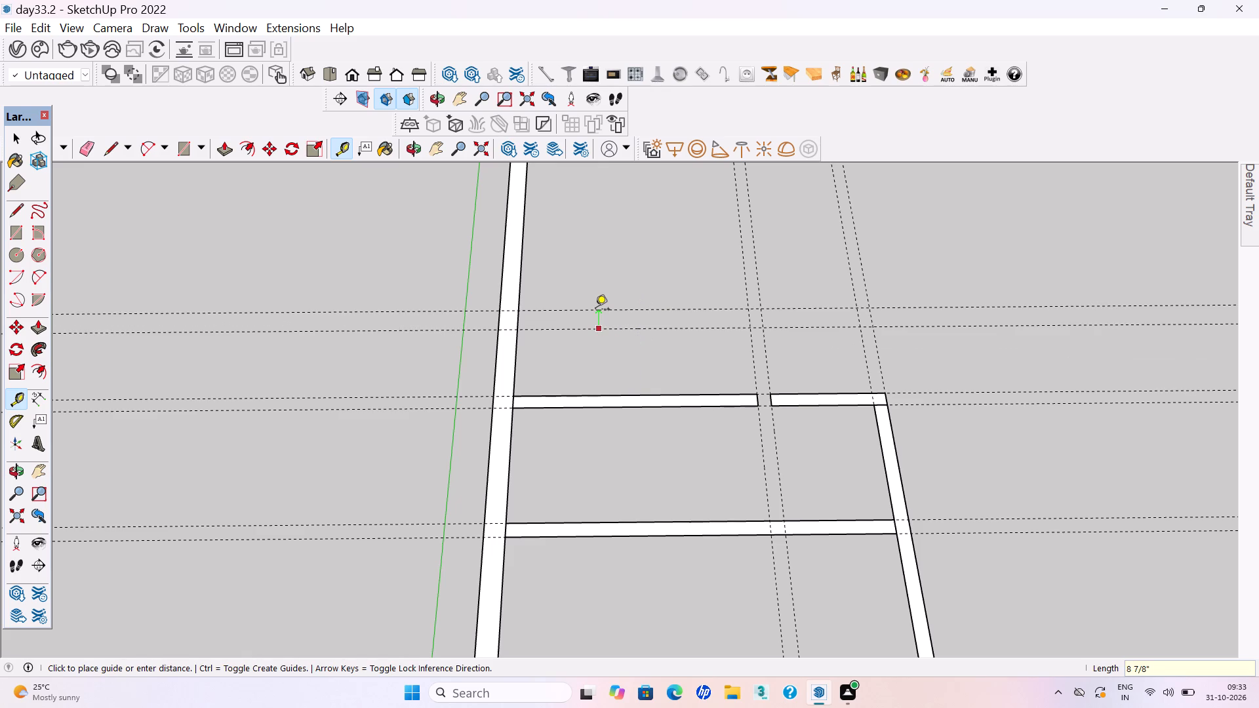
pyautogui.write('6"')
pyautogui.press('Return')
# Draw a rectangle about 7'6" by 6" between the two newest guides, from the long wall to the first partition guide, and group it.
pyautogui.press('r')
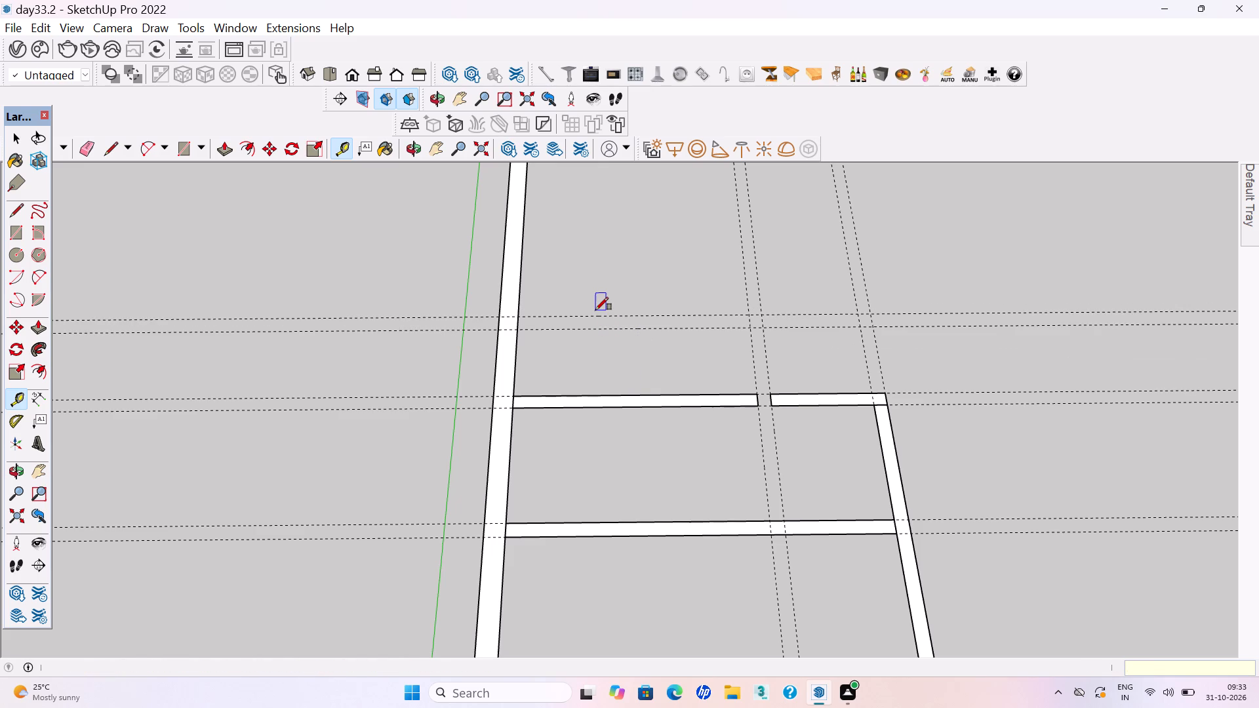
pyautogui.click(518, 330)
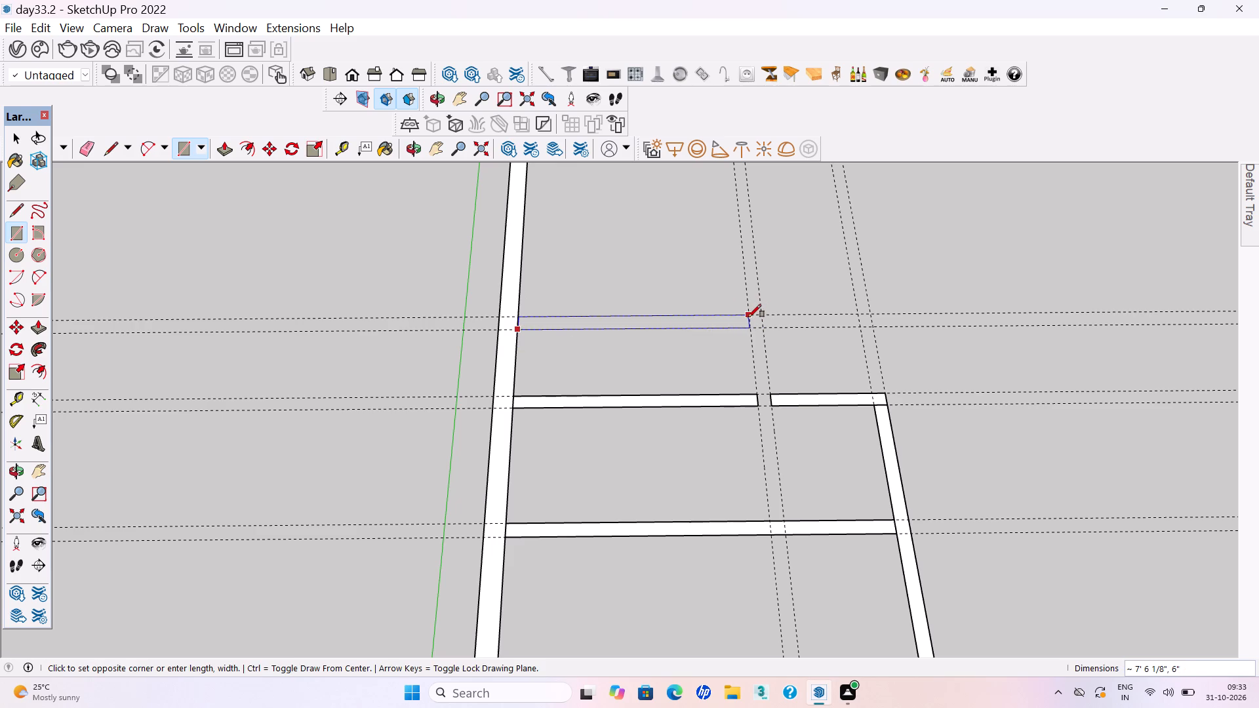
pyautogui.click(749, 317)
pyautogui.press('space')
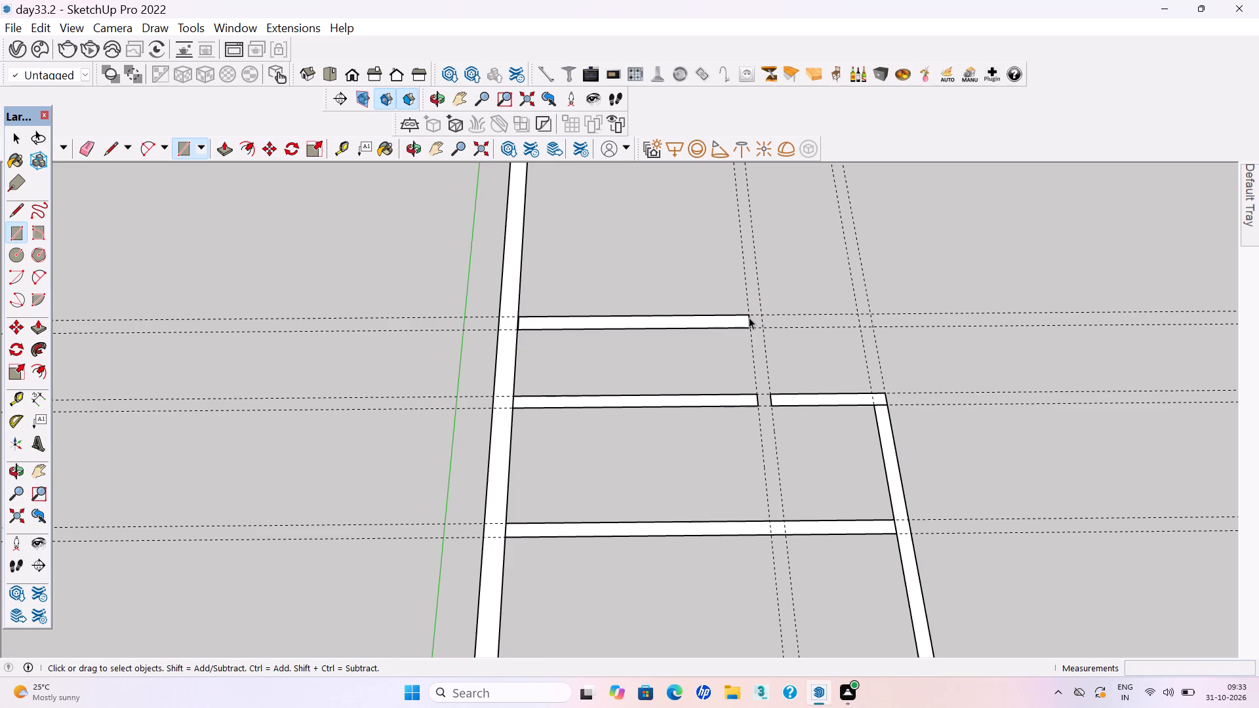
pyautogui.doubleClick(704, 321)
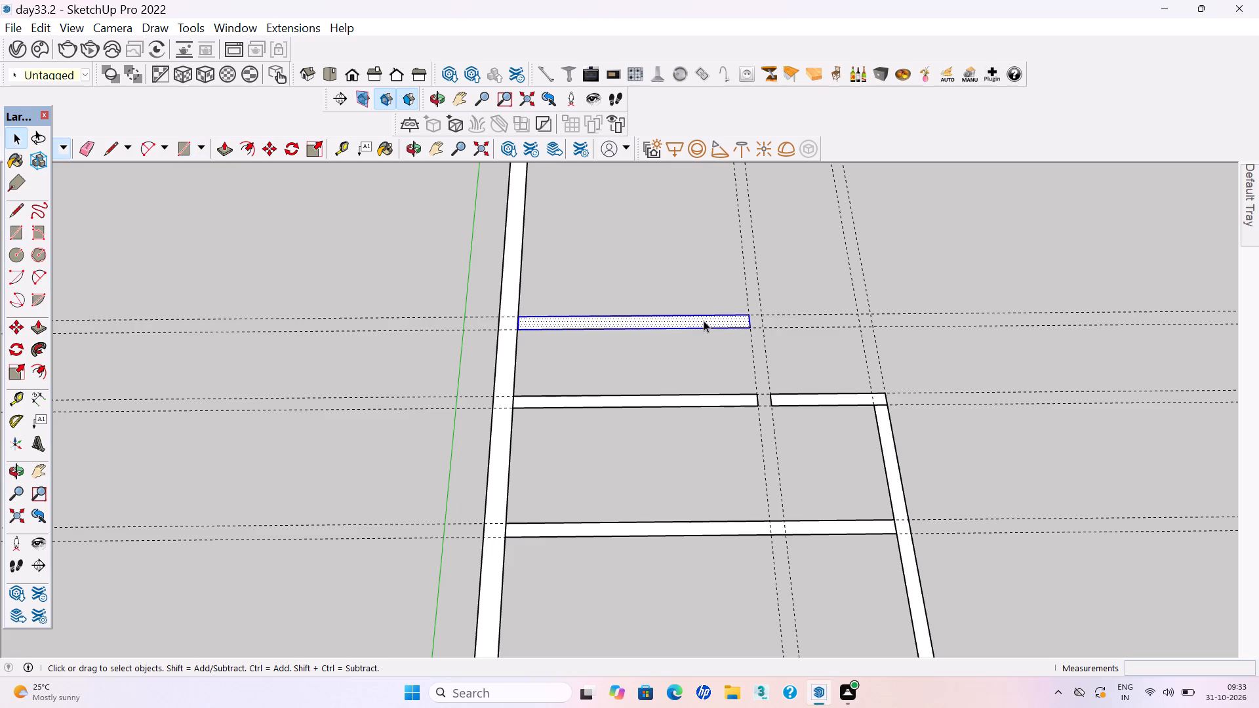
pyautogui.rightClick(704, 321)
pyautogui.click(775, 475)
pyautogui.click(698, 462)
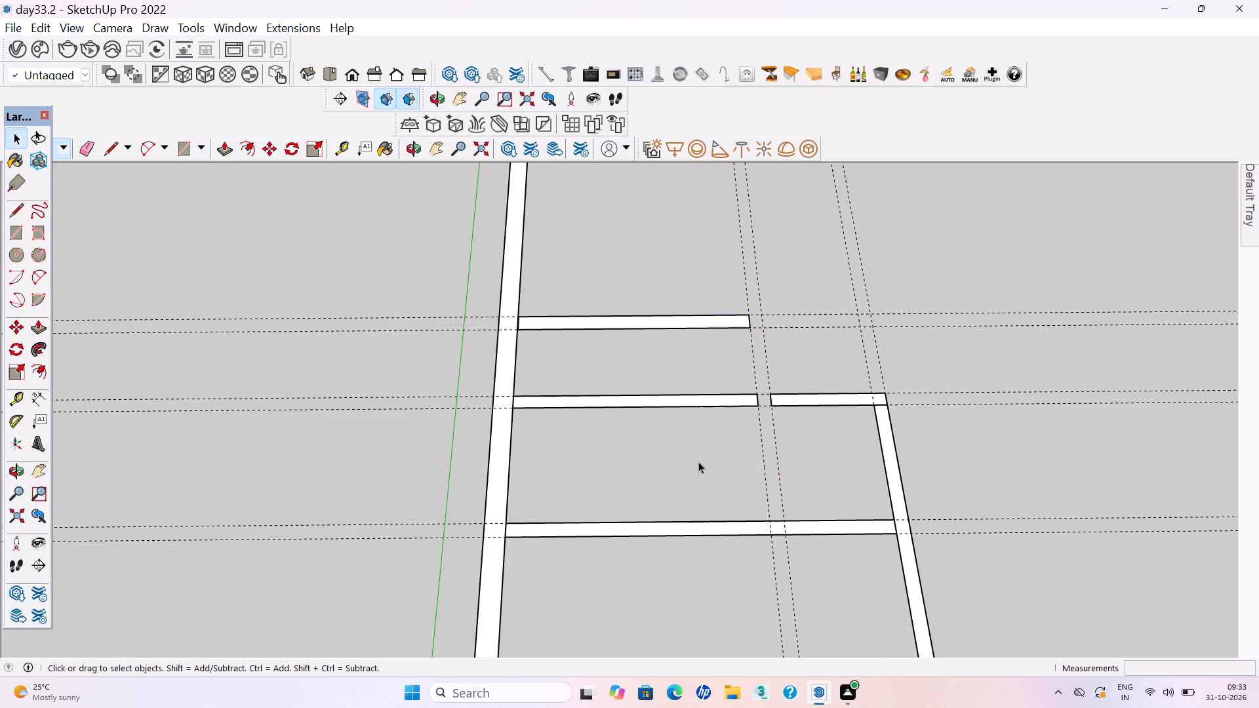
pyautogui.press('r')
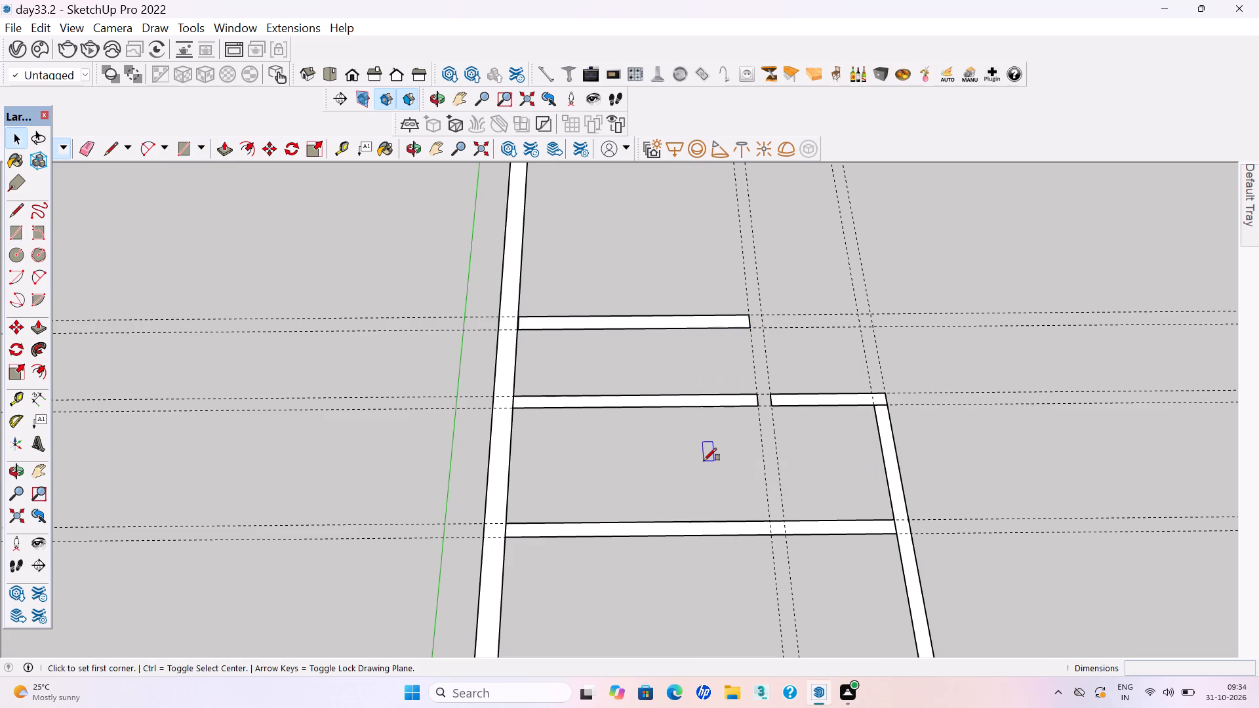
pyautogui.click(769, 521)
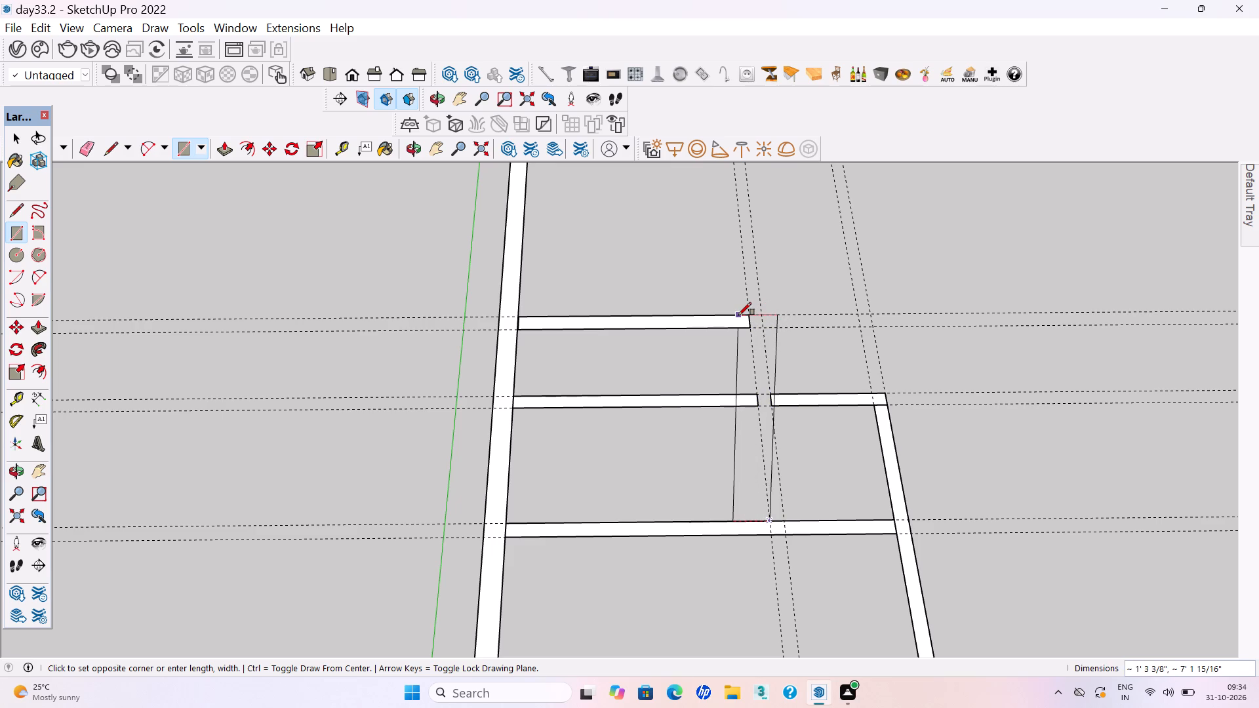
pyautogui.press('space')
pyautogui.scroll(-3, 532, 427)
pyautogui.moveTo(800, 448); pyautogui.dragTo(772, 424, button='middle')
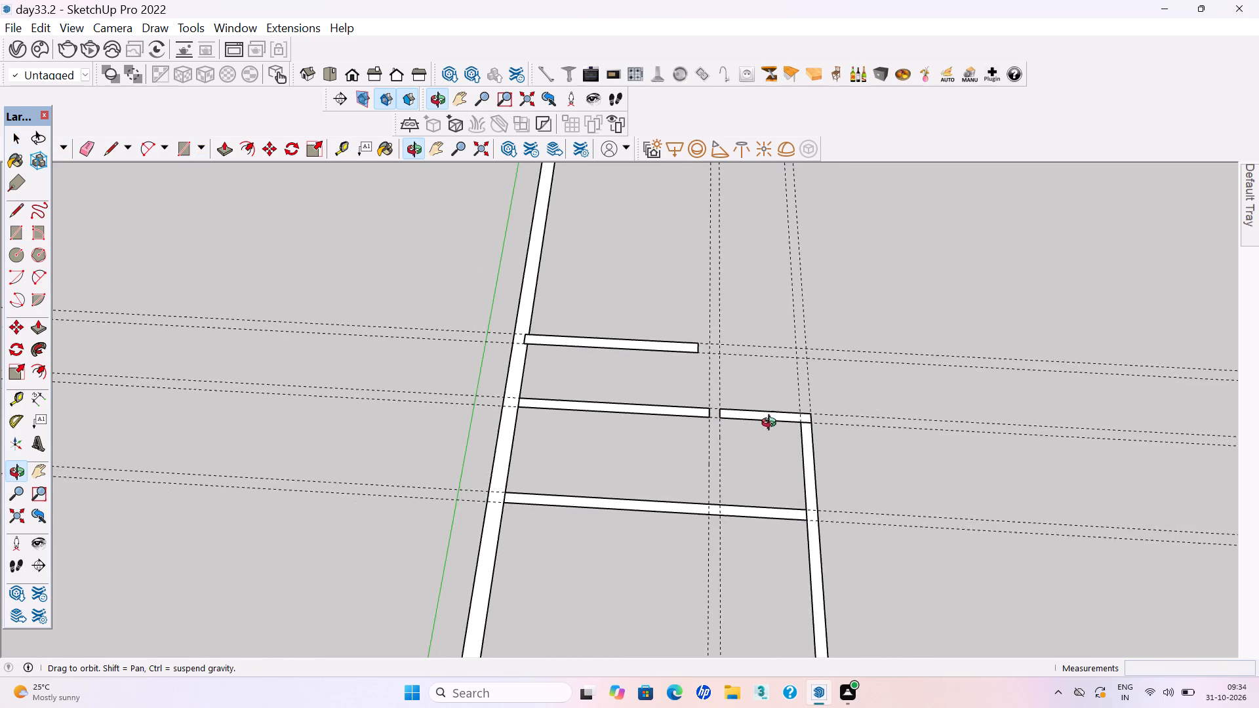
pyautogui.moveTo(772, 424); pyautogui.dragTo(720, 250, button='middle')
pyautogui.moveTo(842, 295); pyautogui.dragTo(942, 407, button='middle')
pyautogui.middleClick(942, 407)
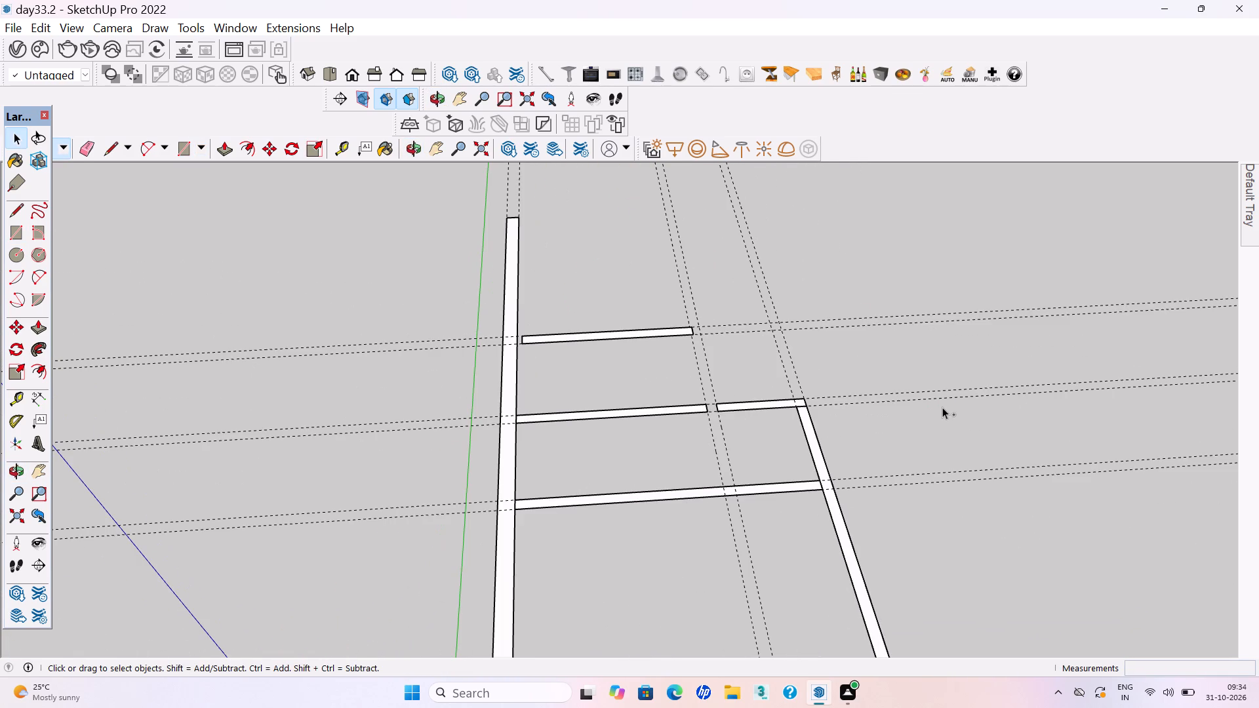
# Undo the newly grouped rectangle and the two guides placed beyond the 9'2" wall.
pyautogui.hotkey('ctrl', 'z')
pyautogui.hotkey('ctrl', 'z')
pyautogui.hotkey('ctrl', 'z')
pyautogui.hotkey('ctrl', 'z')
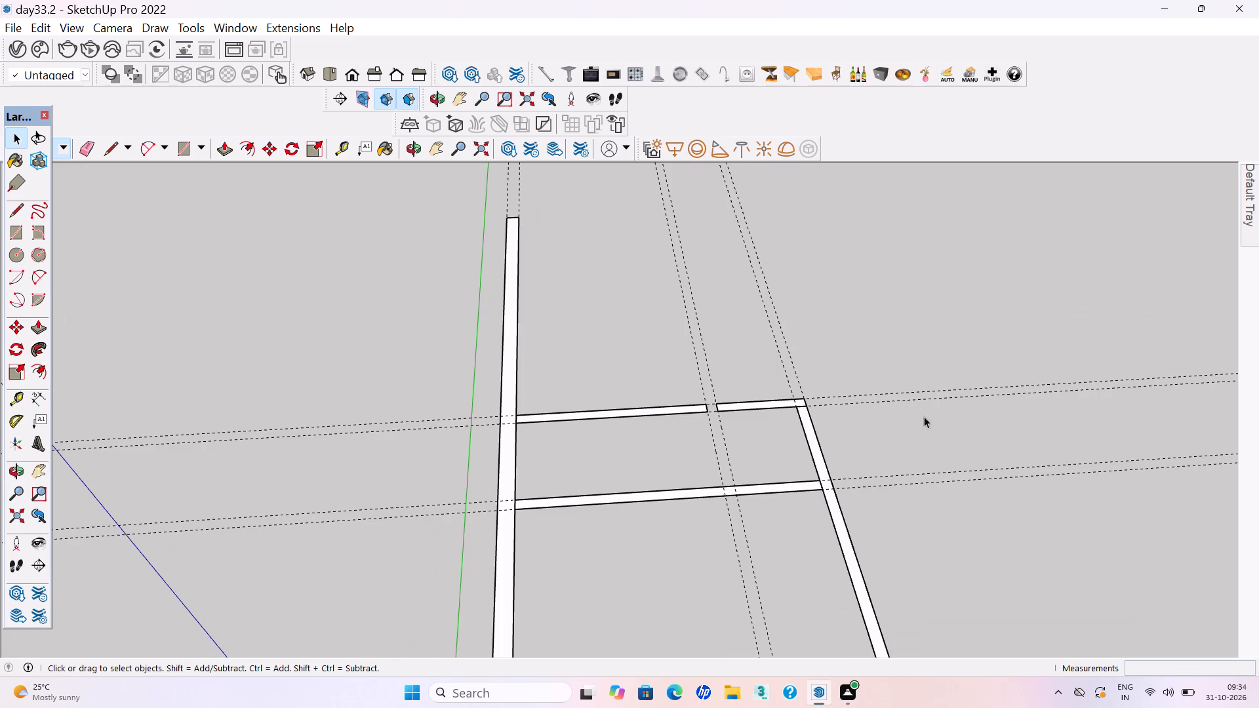
# Place a guide offset 4'7" from the far edge of the 9'2" wall, and another guide 6" beyond it.
pyautogui.moveTo(868, 442); pyautogui.dragTo(846, 381, button='middle')
pyautogui.press('t')
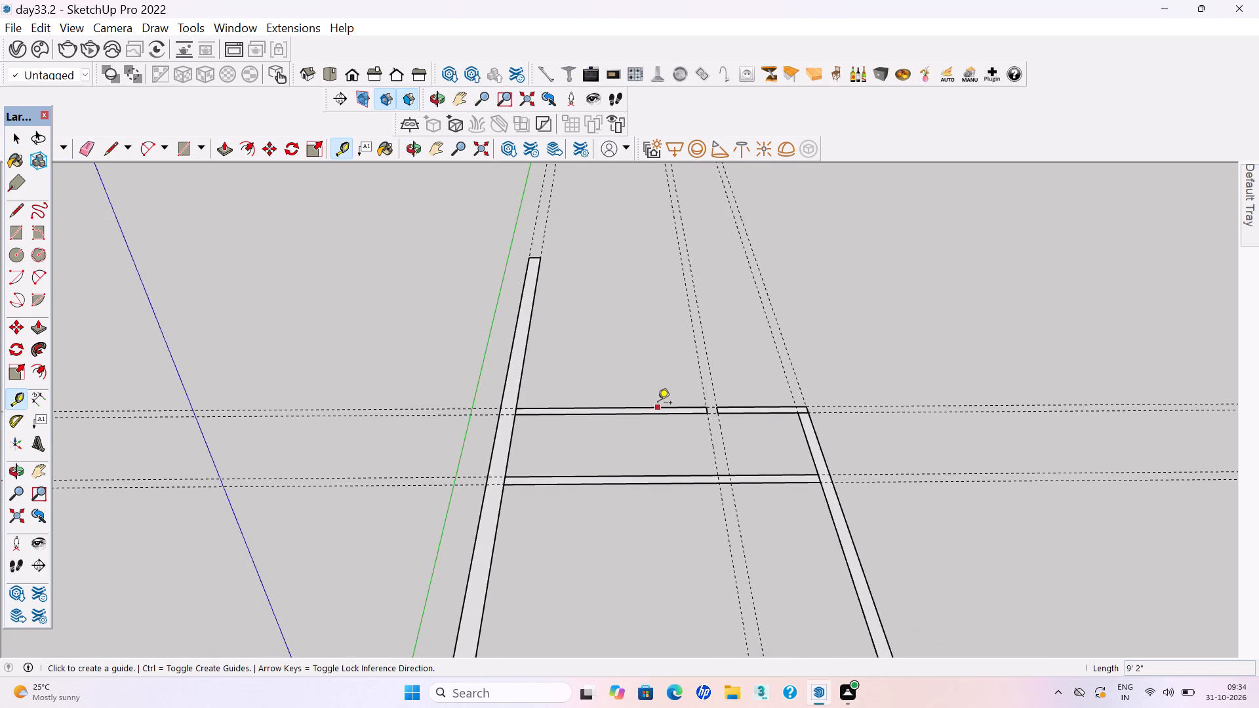
pyautogui.click(658, 404)
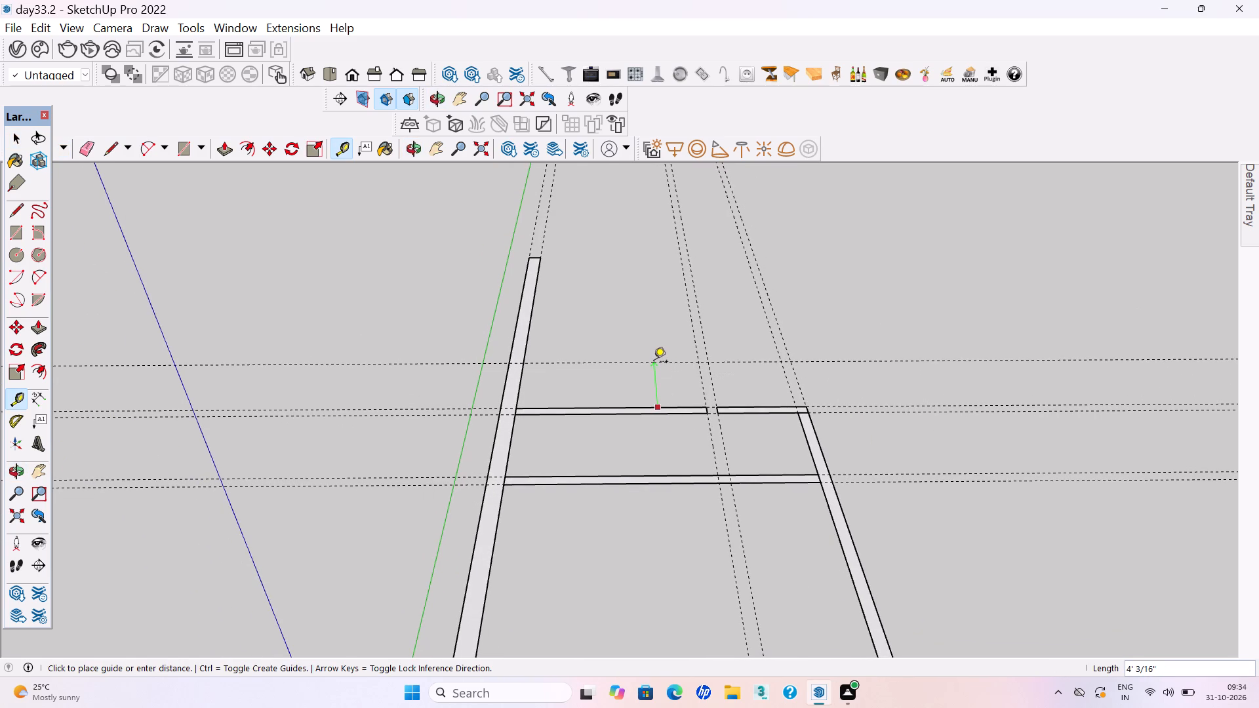
pyautogui.write('4\'7"')
pyautogui.press('Return')
pyautogui.click(629, 353)
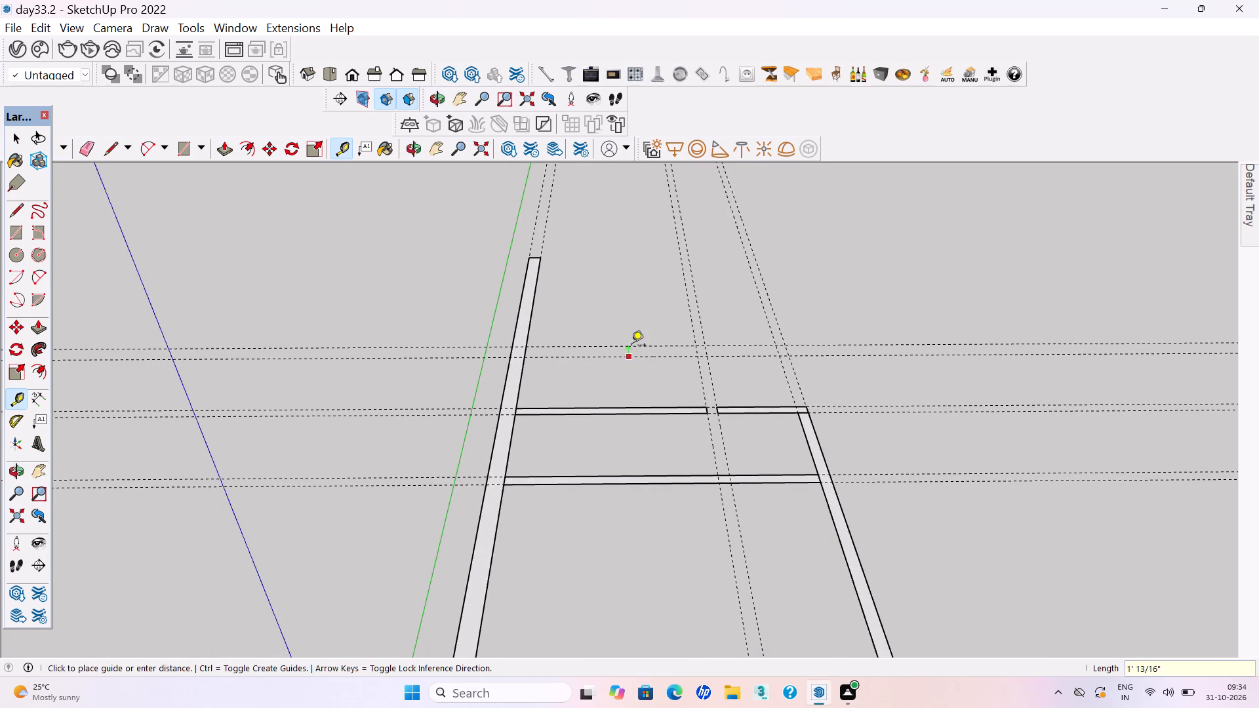
pyautogui.write('6"')
pyautogui.press('Return')
# Draw a 9'7" long partition wall rectangle between the two partition guides, from the new 4'7" guide to the next full-width cross wall, and group it.
pyautogui.scroll(1, 631, 346)
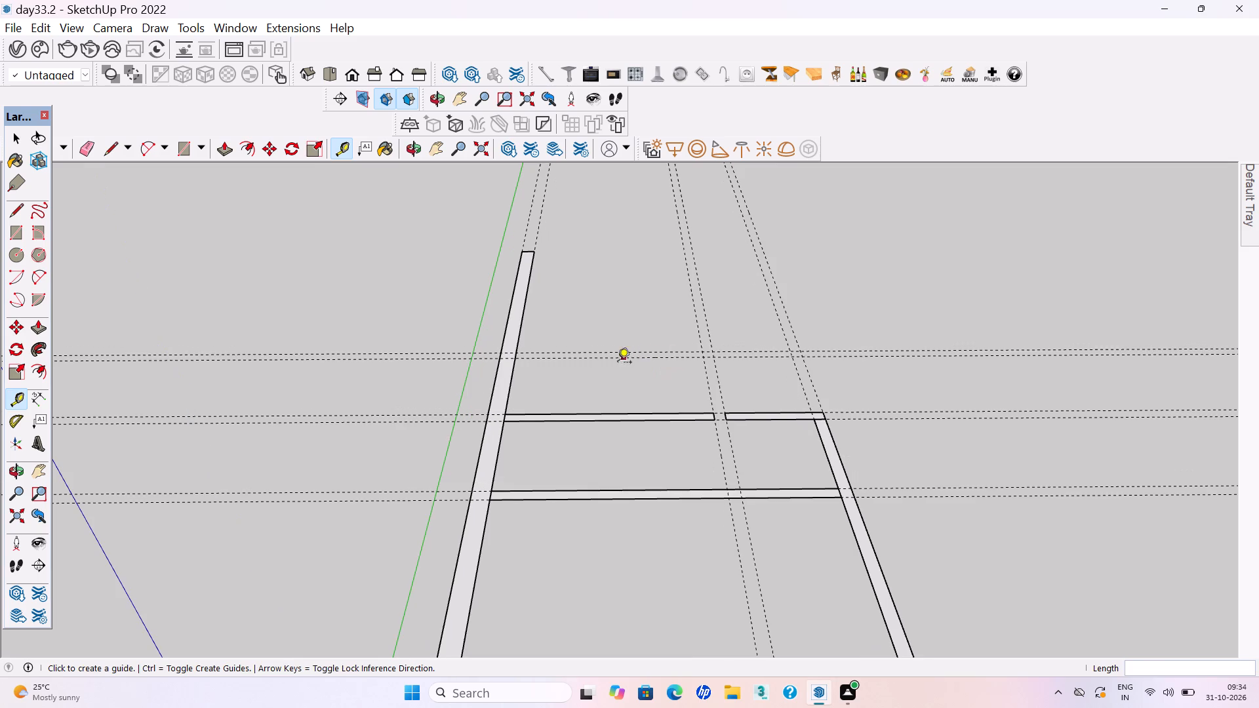
pyautogui.press('r')
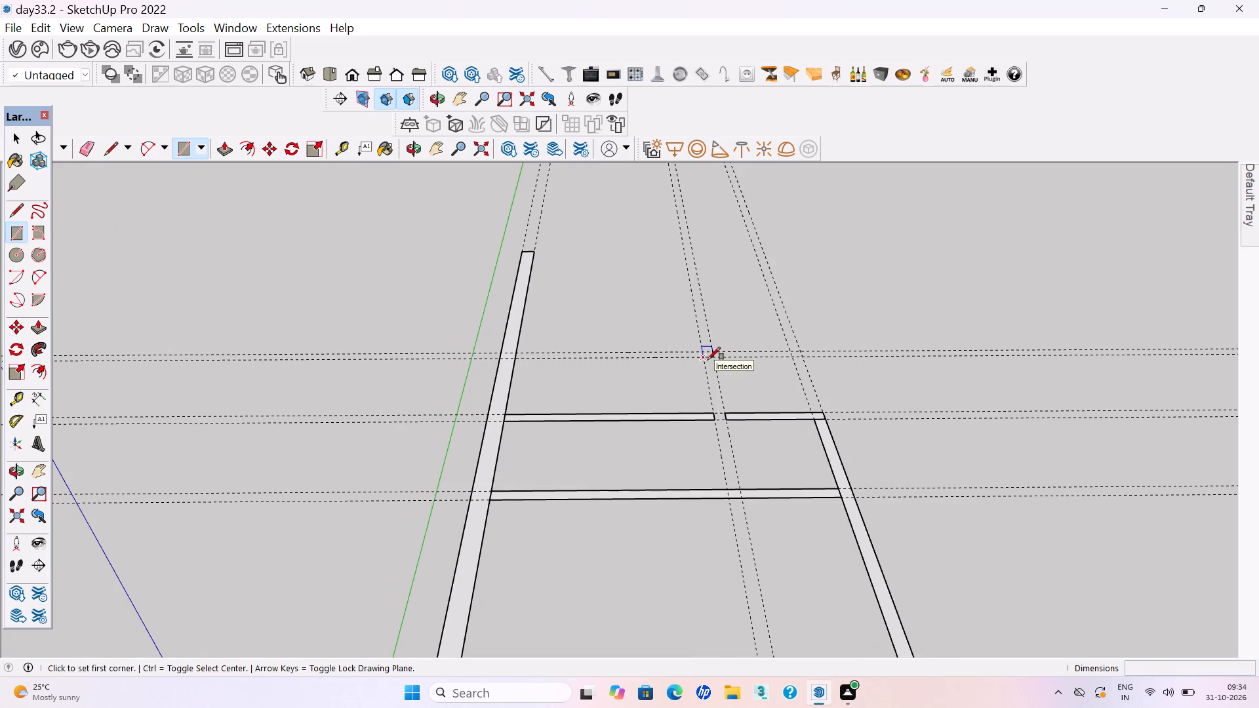
pyautogui.click(707, 360)
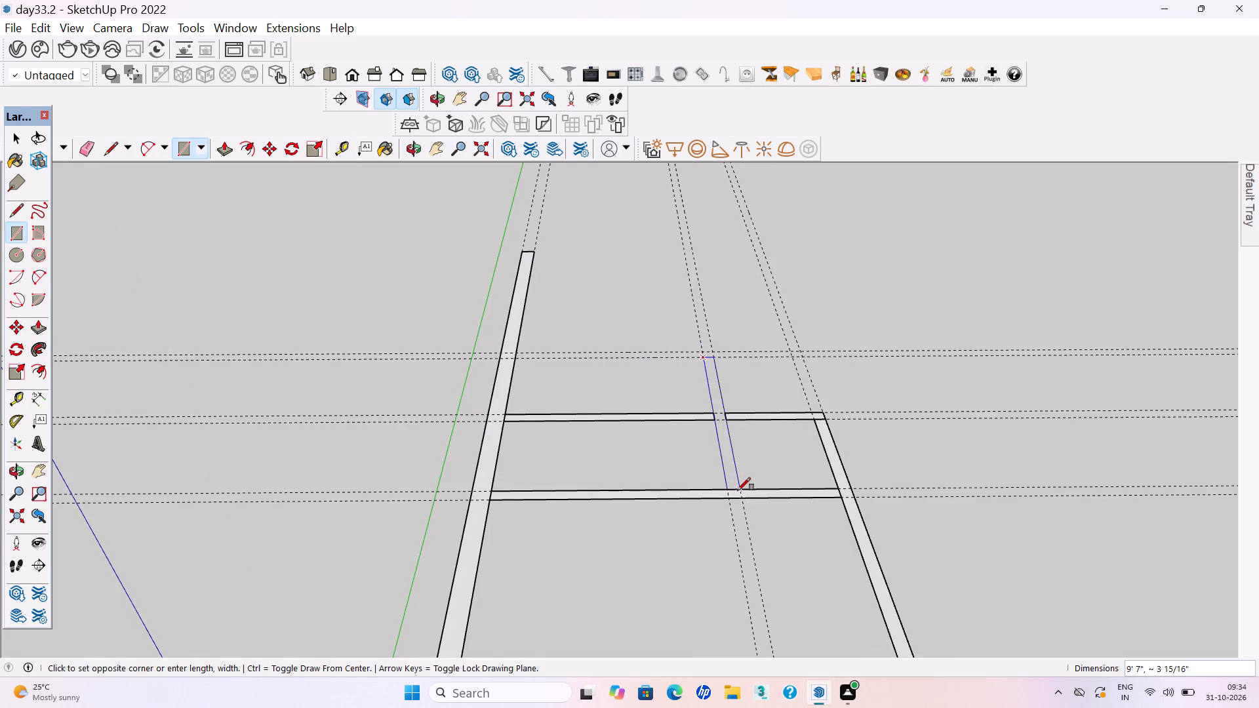
pyautogui.click(738, 490)
pyautogui.press('space')
pyautogui.doubleClick(729, 473)
pyautogui.rightClick(729, 473)
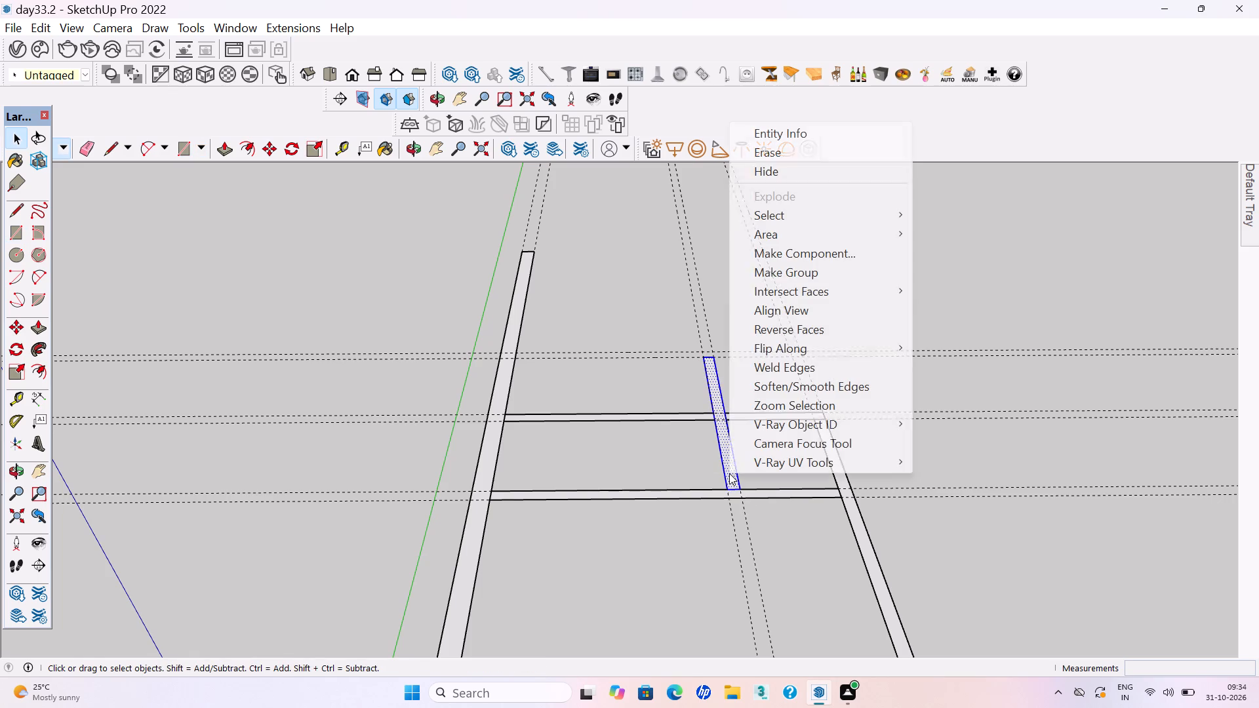
pyautogui.click(763, 271)
pyautogui.click(639, 366)
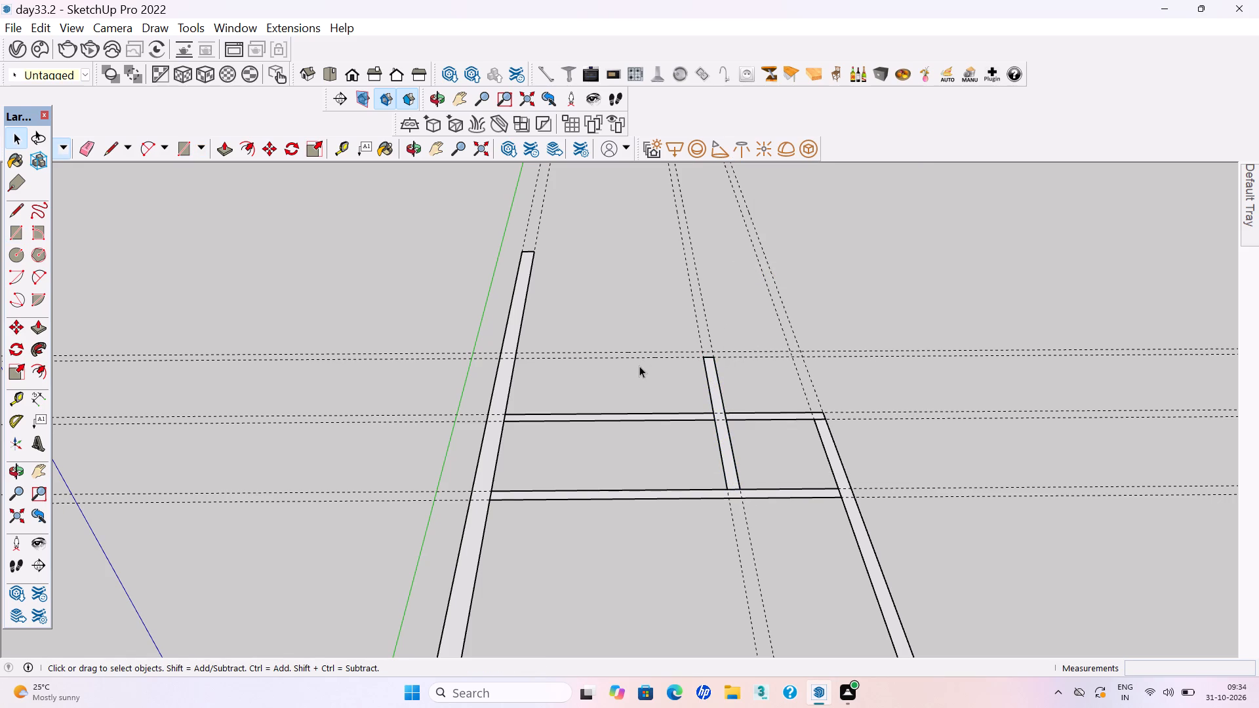
# Draw a 6" by about 10'5" wall rectangle between the newest guides, from the long wall past the partition's end, and group it.
pyautogui.scroll(2, 740, 424)
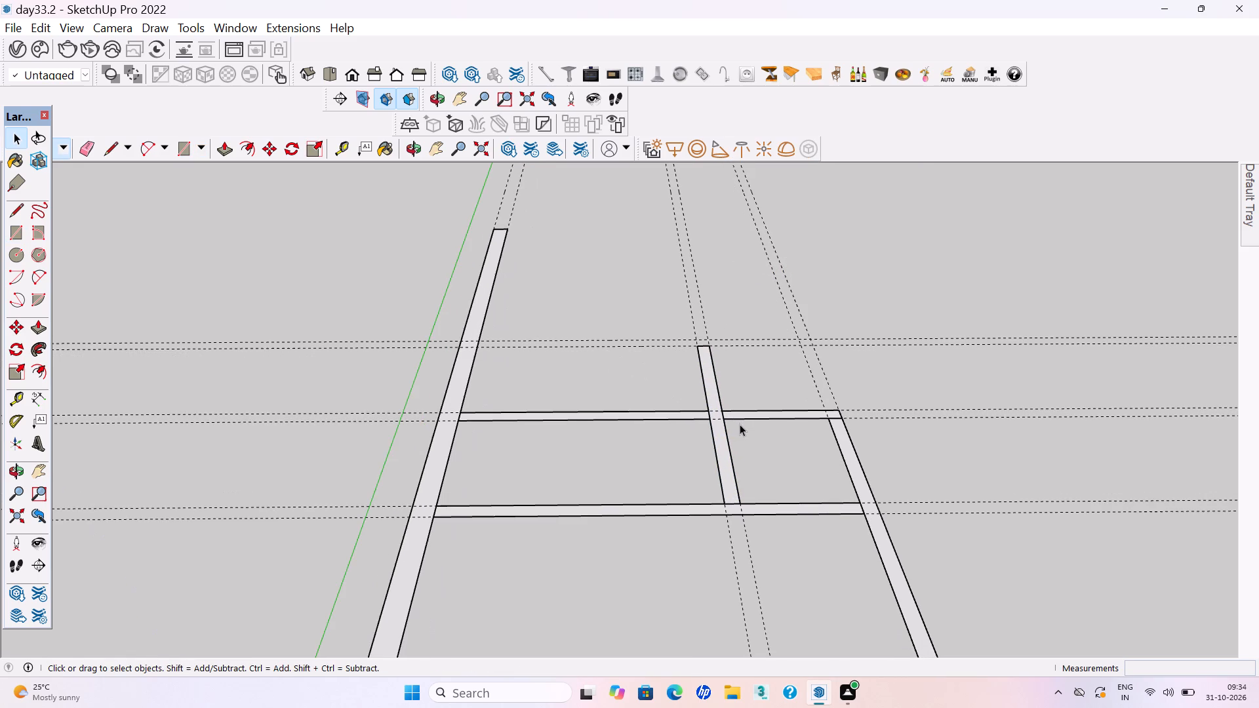
pyautogui.scroll(1, 740, 424)
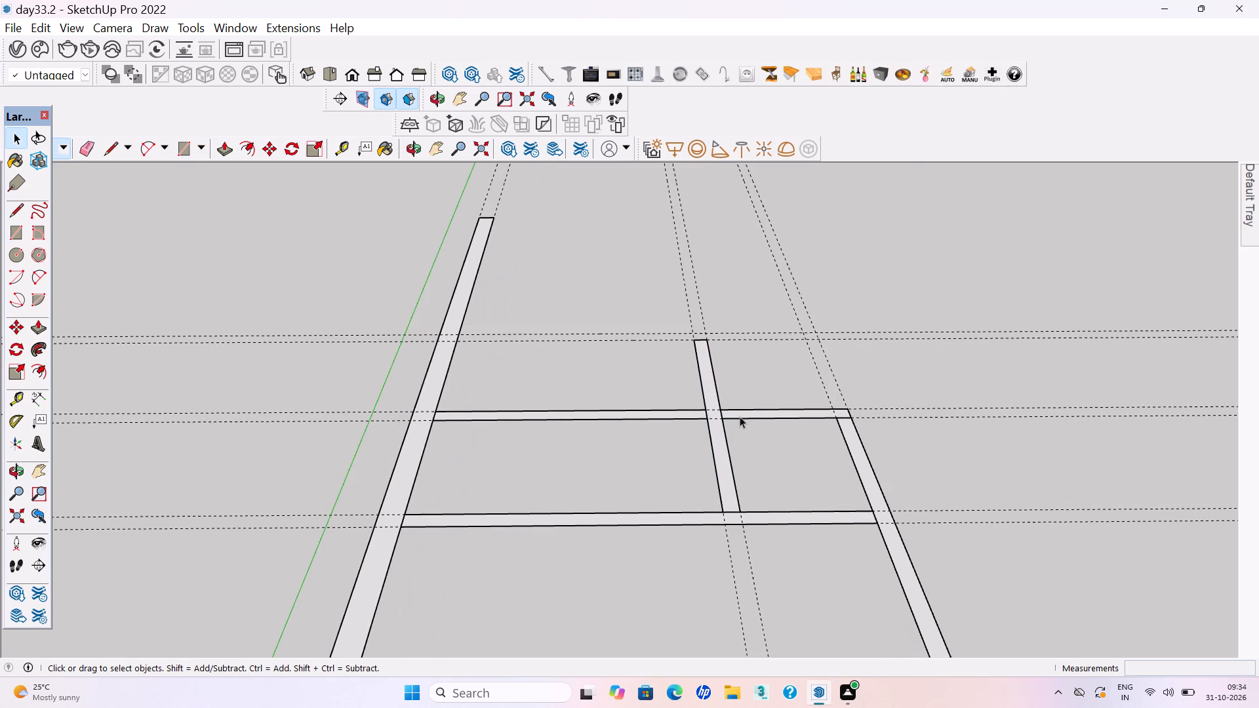
pyautogui.press('r')
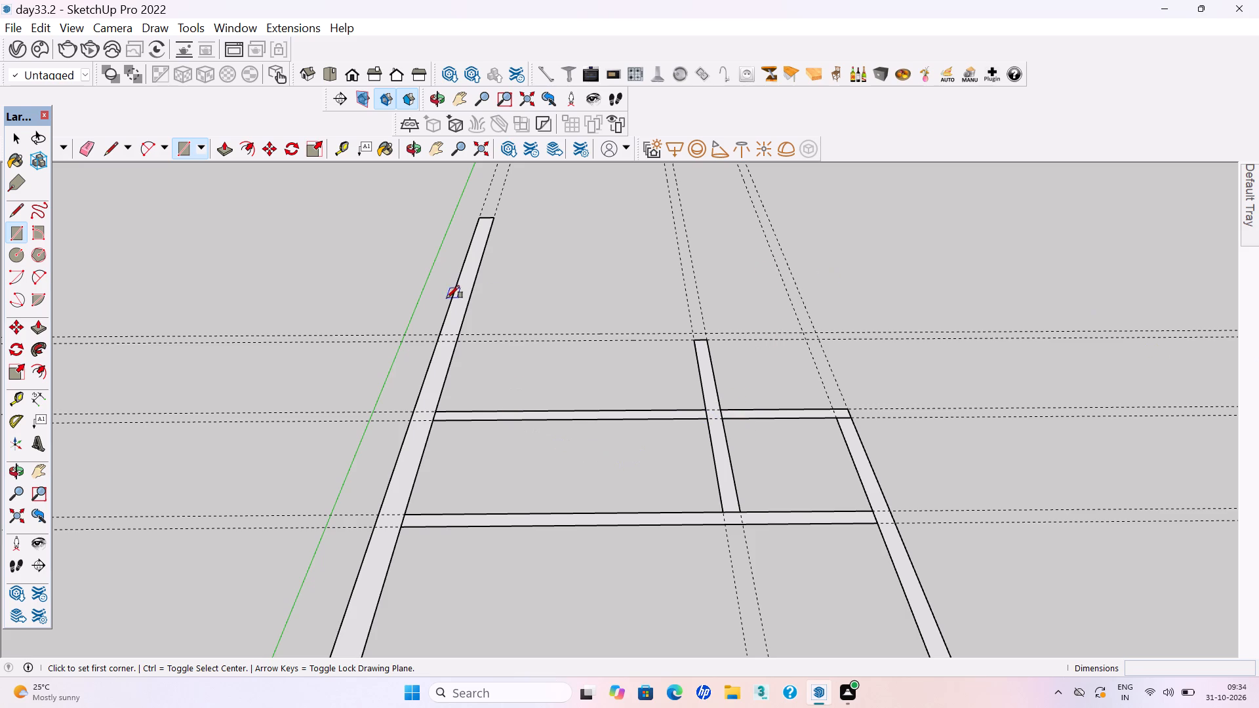
pyautogui.click(460, 340)
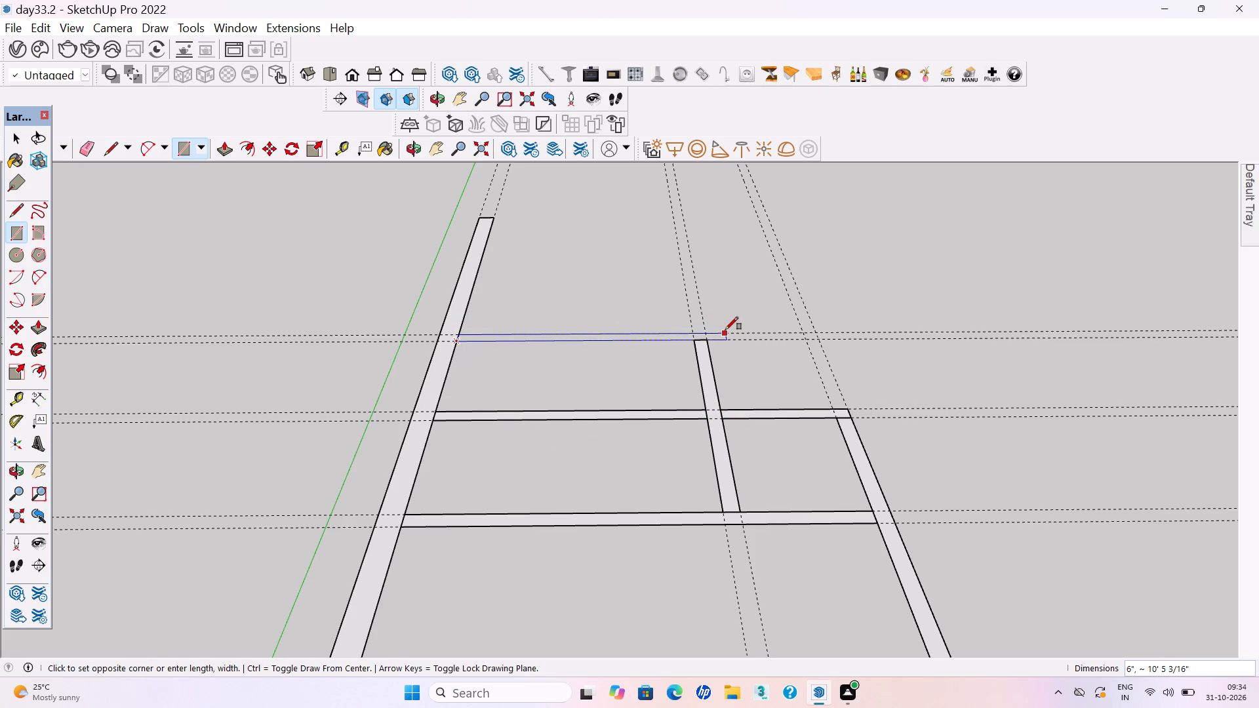
pyautogui.click(725, 330)
pyautogui.press('space')
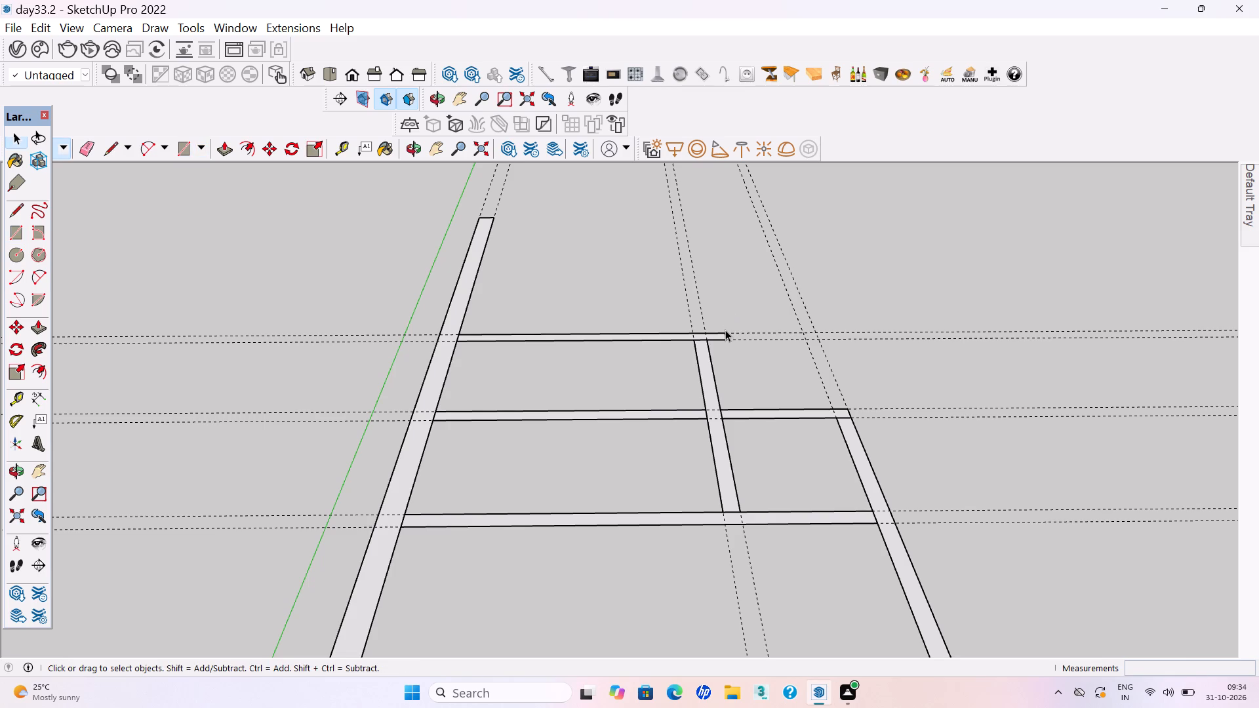
pyautogui.scroll(-1, 626, 364)
pyautogui.moveTo(619, 344); pyautogui.dragTo(588, 469, button='middle')
pyautogui.scroll(-1, 587, 462)
pyautogui.scroll(4, 586, 303)
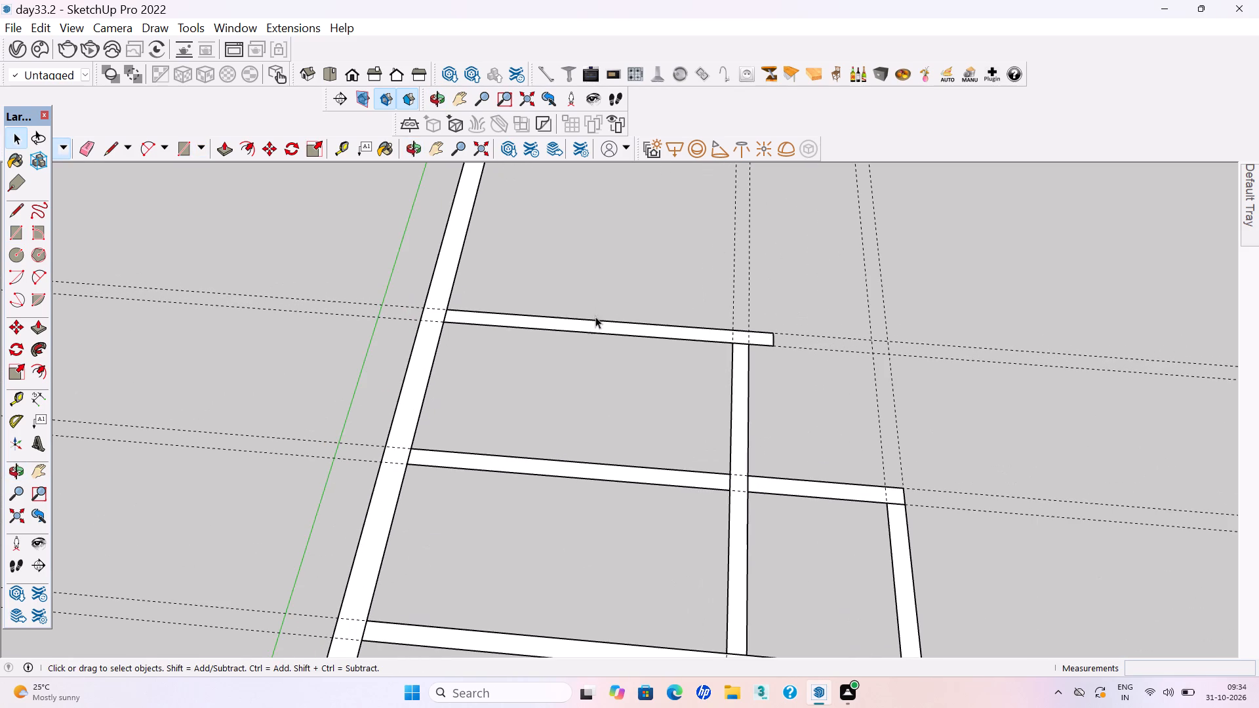
pyautogui.doubleClick(596, 330)
pyautogui.rightClick(596, 326)
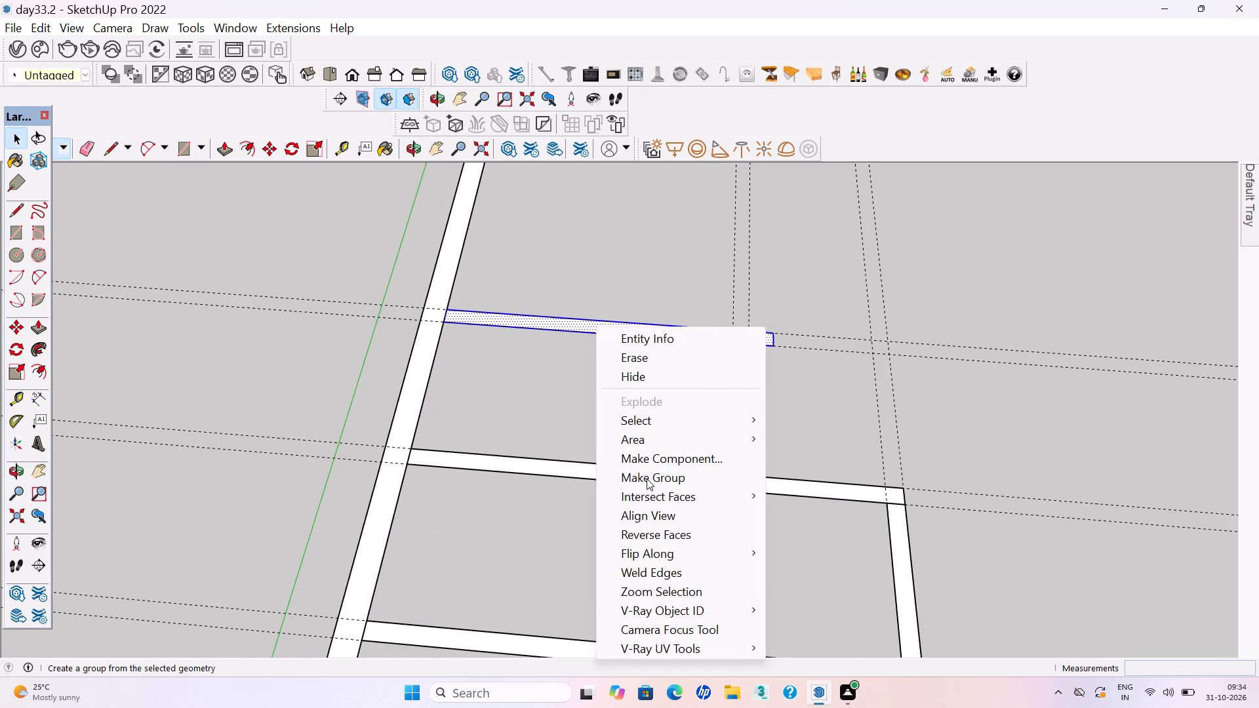
pyautogui.click(647, 479)
pyautogui.click(599, 390)
# Delete the two partition guides that run along the 9'7" partition wall.
pyautogui.scroll(-10, 599, 445)
pyautogui.moveTo(572, 465); pyautogui.dragTo(635, 463, button='middle')
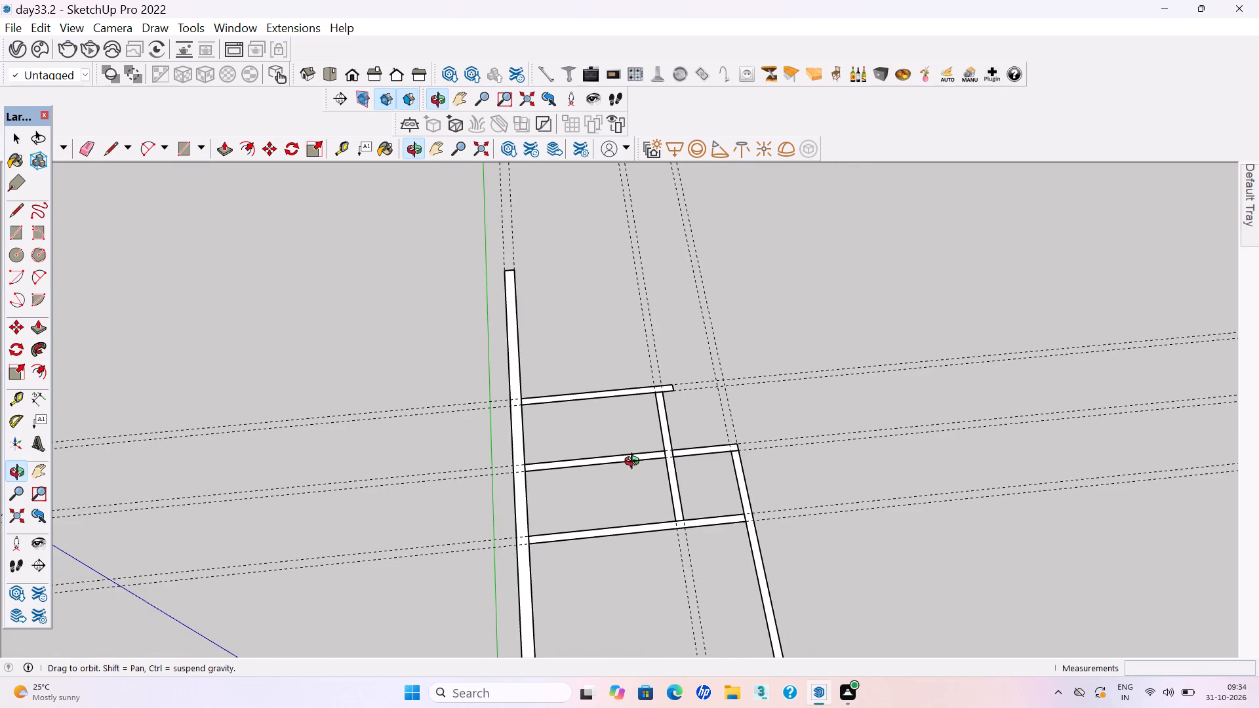
pyautogui.moveTo(635, 463); pyautogui.dragTo(632, 463, button='middle')
pyautogui.moveTo(586, 450); pyautogui.dragTo(569, 445, button='middle')
pyautogui.scroll(1, 553, 321)
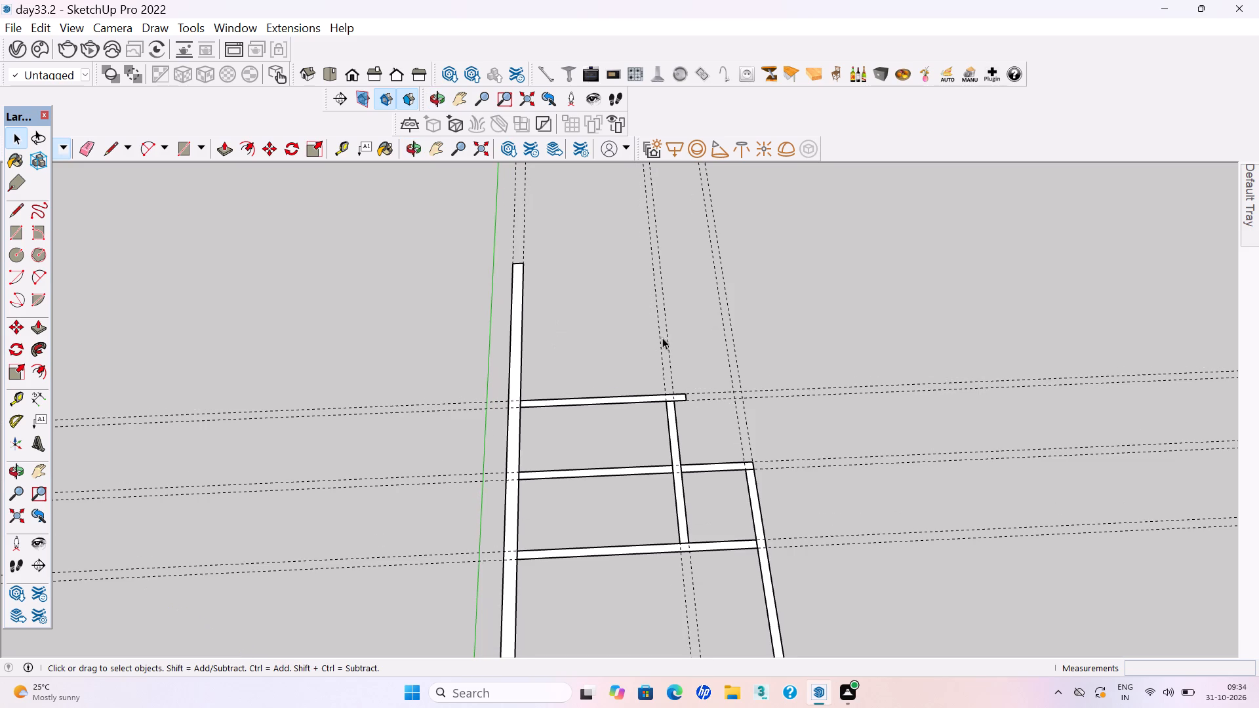
pyautogui.moveTo(683, 357); pyautogui.dragTo(633, 321)
pyautogui.press('Delete')
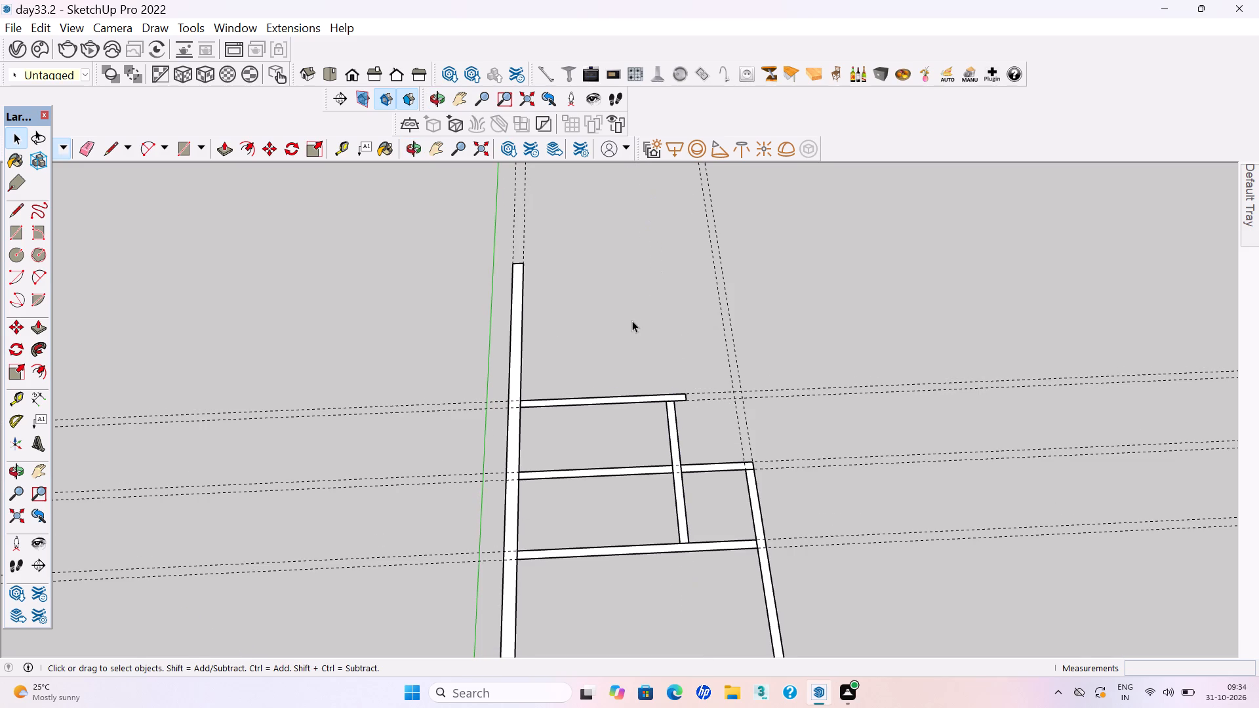
# Measure the distance from the long wall's inner edge to the guides in line with the opposite side wall.
pyautogui.press('t')
pyautogui.click(521, 359)
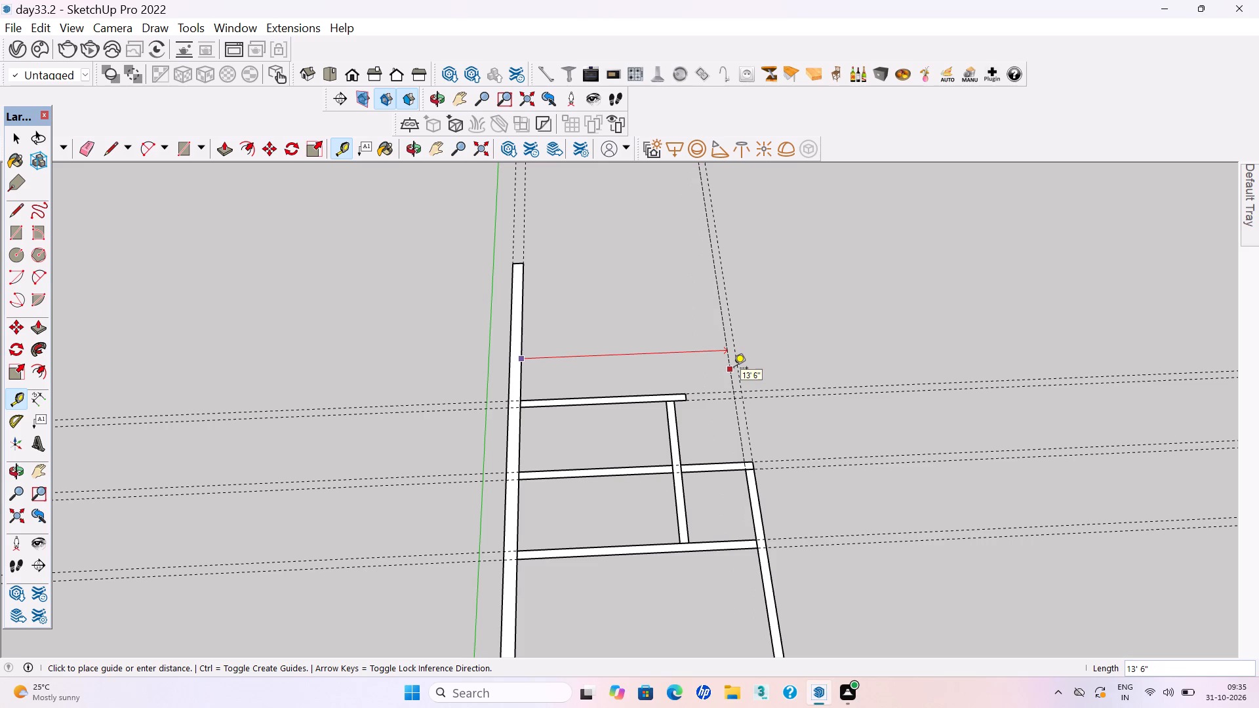
pyautogui.press('space')
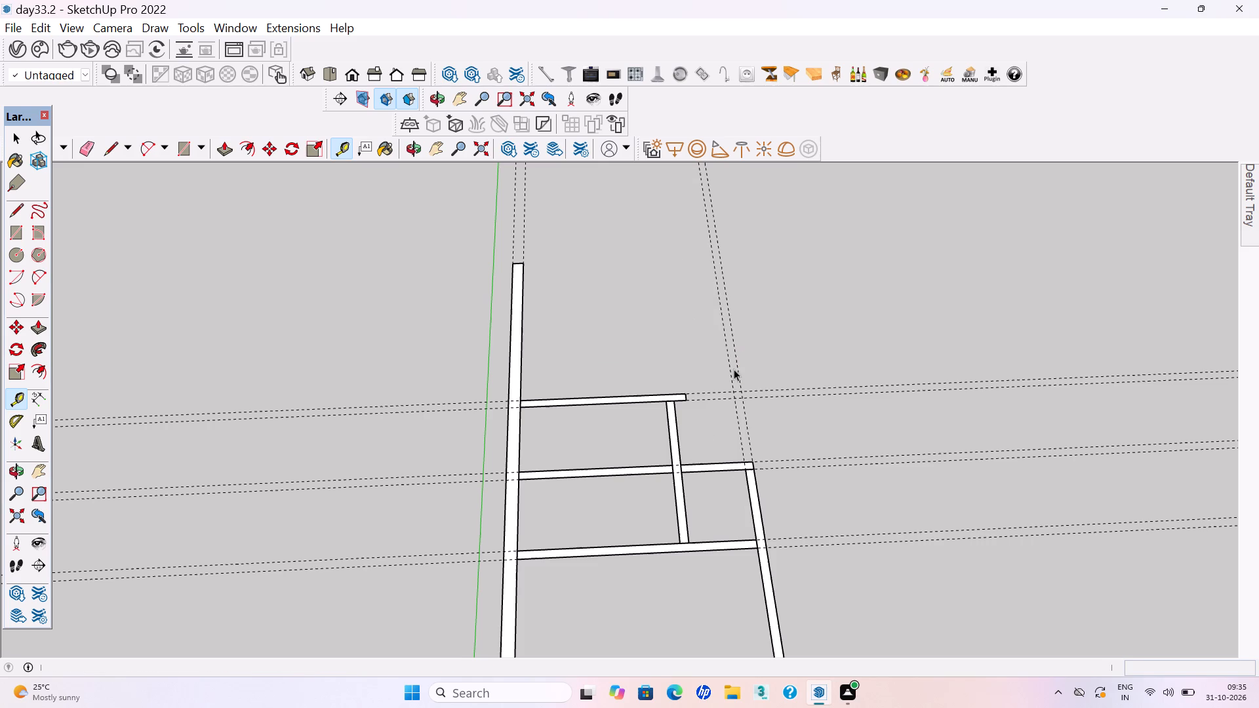
# Place a guide offset 12' from the far edge of the new cross wall, and another guide 9" beyond it.
pyautogui.write('t')
pyautogui.click(660, 395)
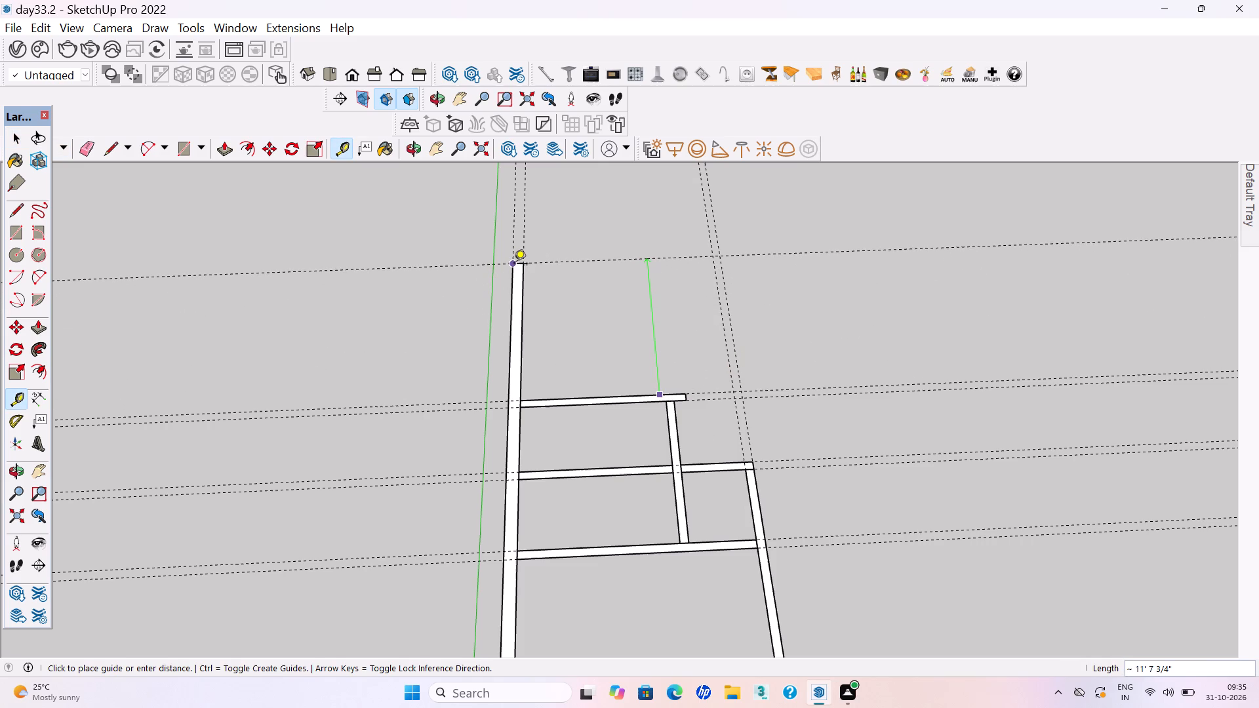
pyautogui.write("12'")
pyautogui.press('Return')
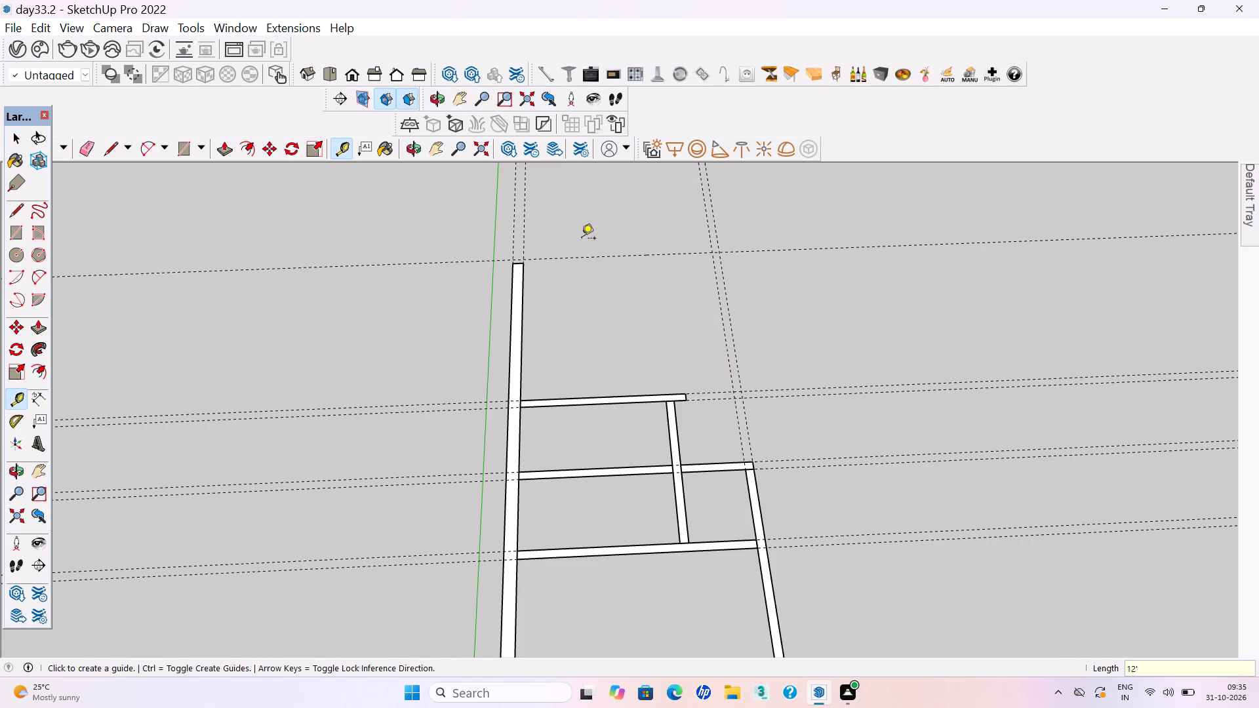
pyautogui.click(594, 256)
pyautogui.write('9"')
pyautogui.press('Return')
# Scale the long wall's far end out to the outer guide of the newest 9" pair and save the model.
pyautogui.scroll(3, 517, 259)
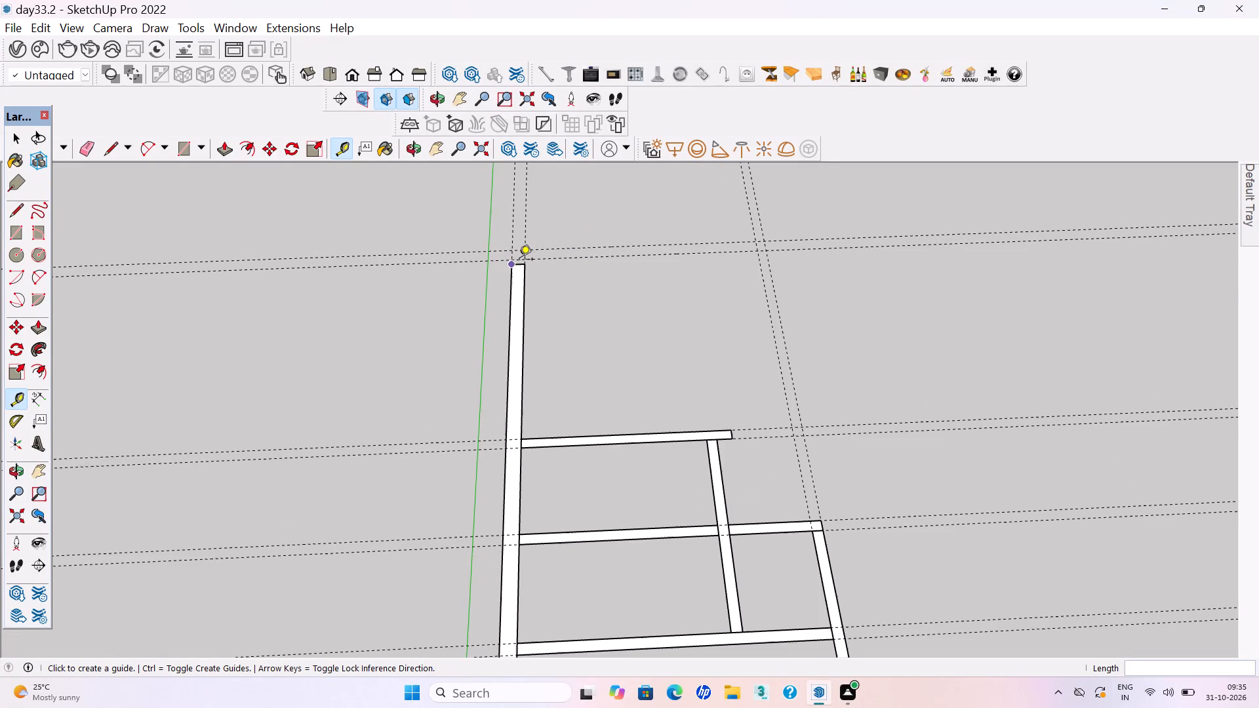
pyautogui.press('space')
pyautogui.click(518, 280)
pyautogui.press('s')
pyautogui.scroll(3, 523, 258)
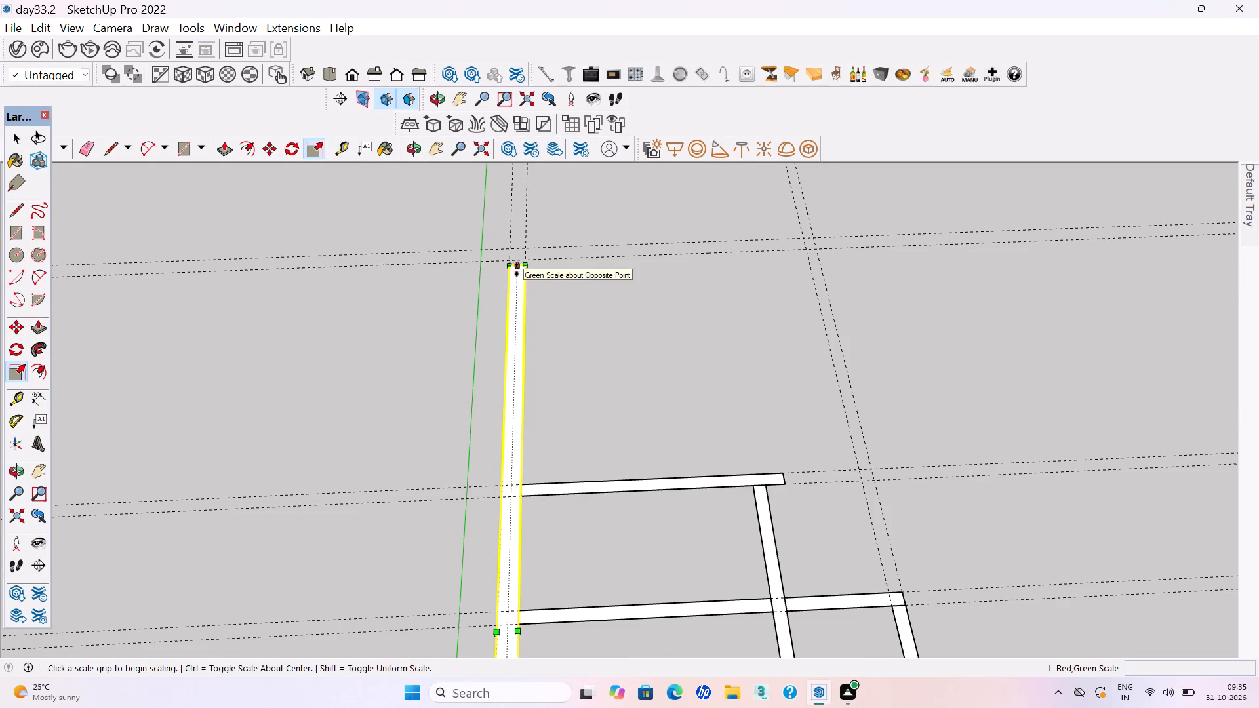
pyautogui.click(517, 266)
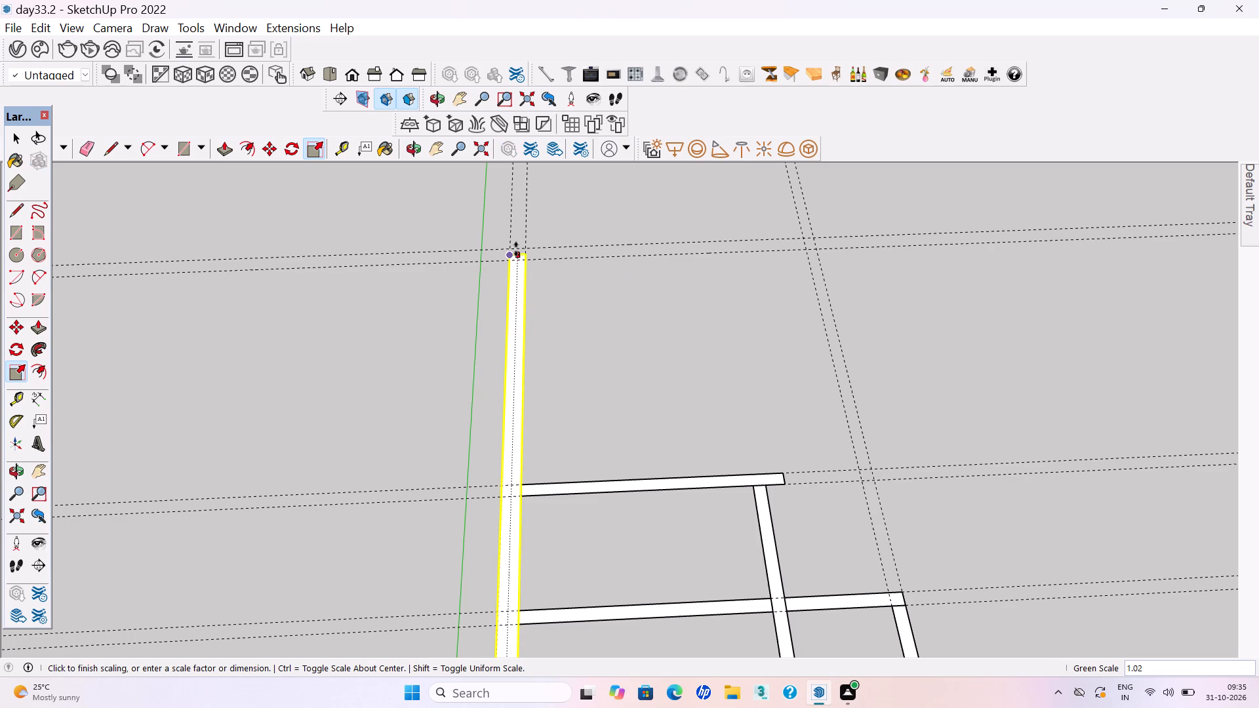
pyautogui.click(516, 246)
pyautogui.press('space')
pyautogui.click(547, 317)
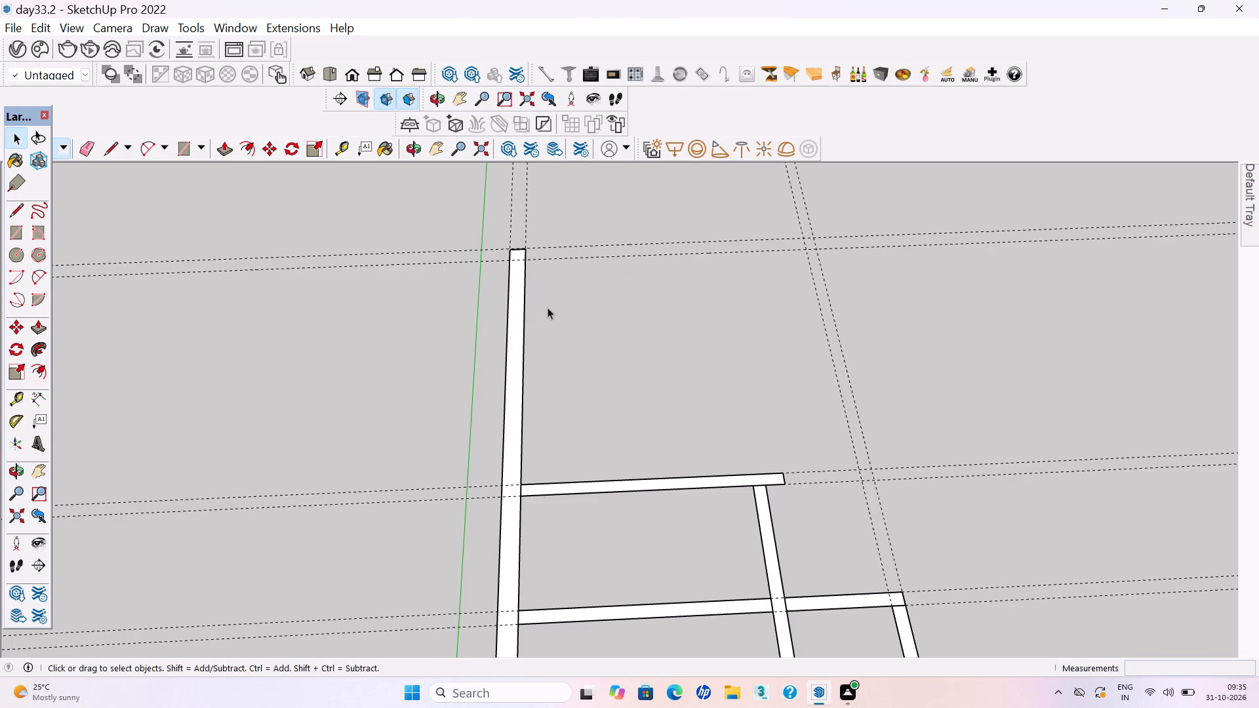
pyautogui.hotkey('ctrl', 's')
# Draw a 9" by 13'6" end wall rectangle between the newest guides, from the long wall to the opposite side guides.
pyautogui.press('r')
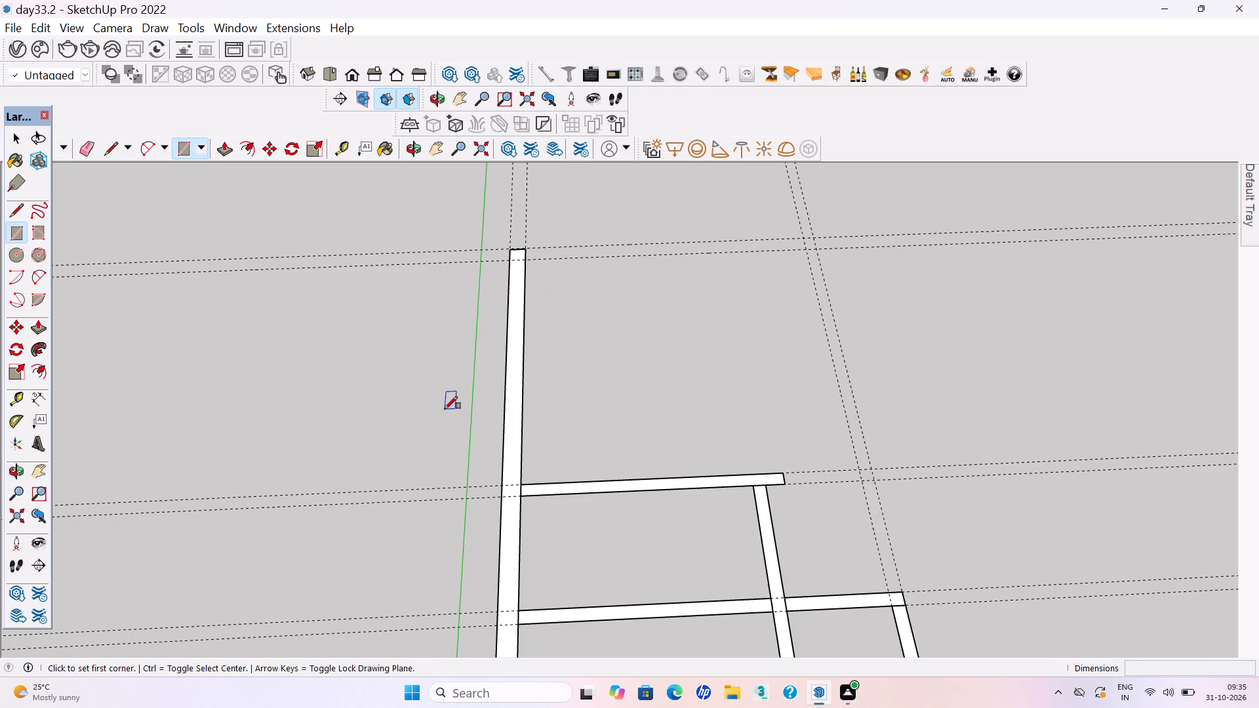
pyautogui.scroll(-3, 443, 409)
pyautogui.moveTo(732, 402); pyautogui.dragTo(706, 428, button='middle')
pyautogui.scroll(2, 788, 222)
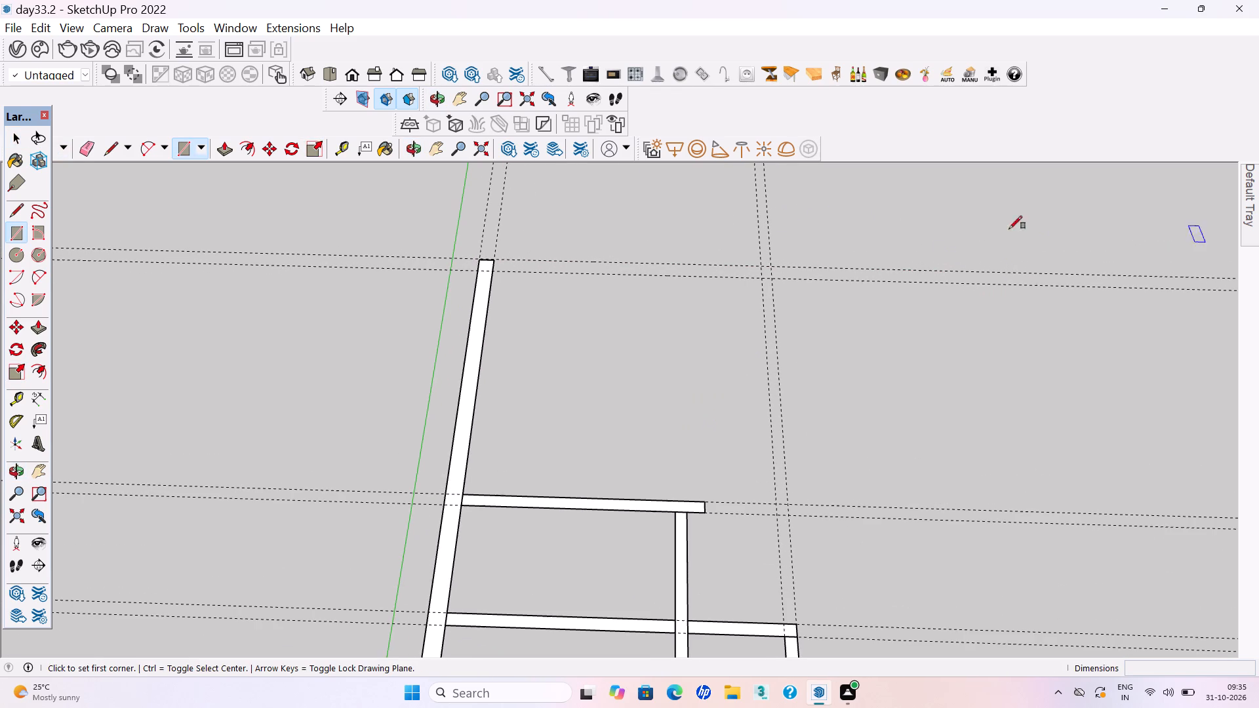
pyautogui.click(494, 271)
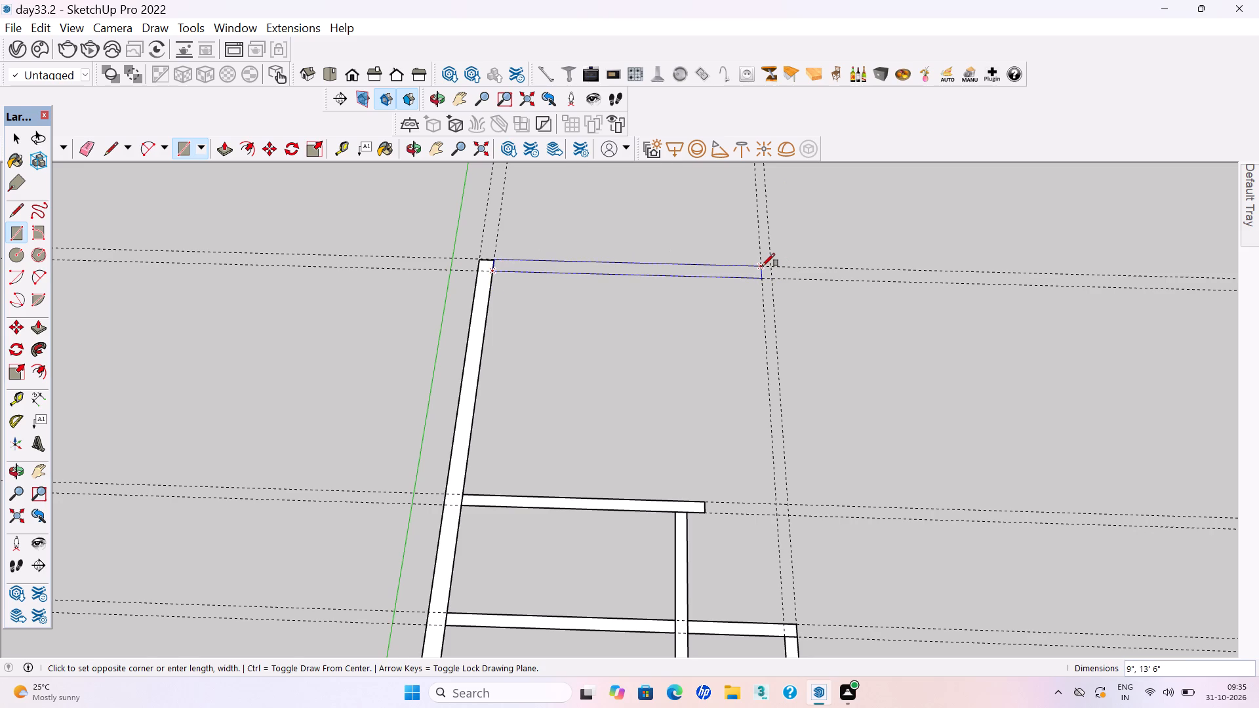
pyautogui.click(762, 266)
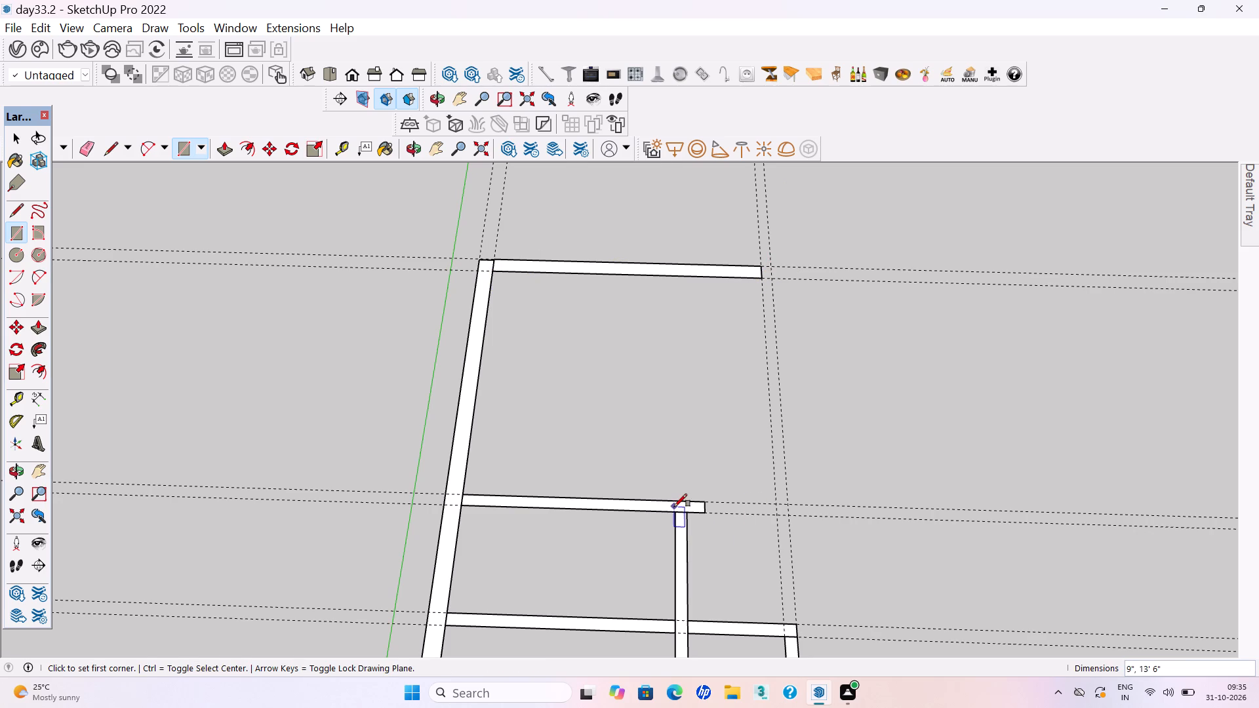
# Draw a 6" by 13'3" side wall rectangle between the side guides, up to the end wall's outer line, and group it.
pyautogui.click(778, 514)
pyautogui.click(771, 267)
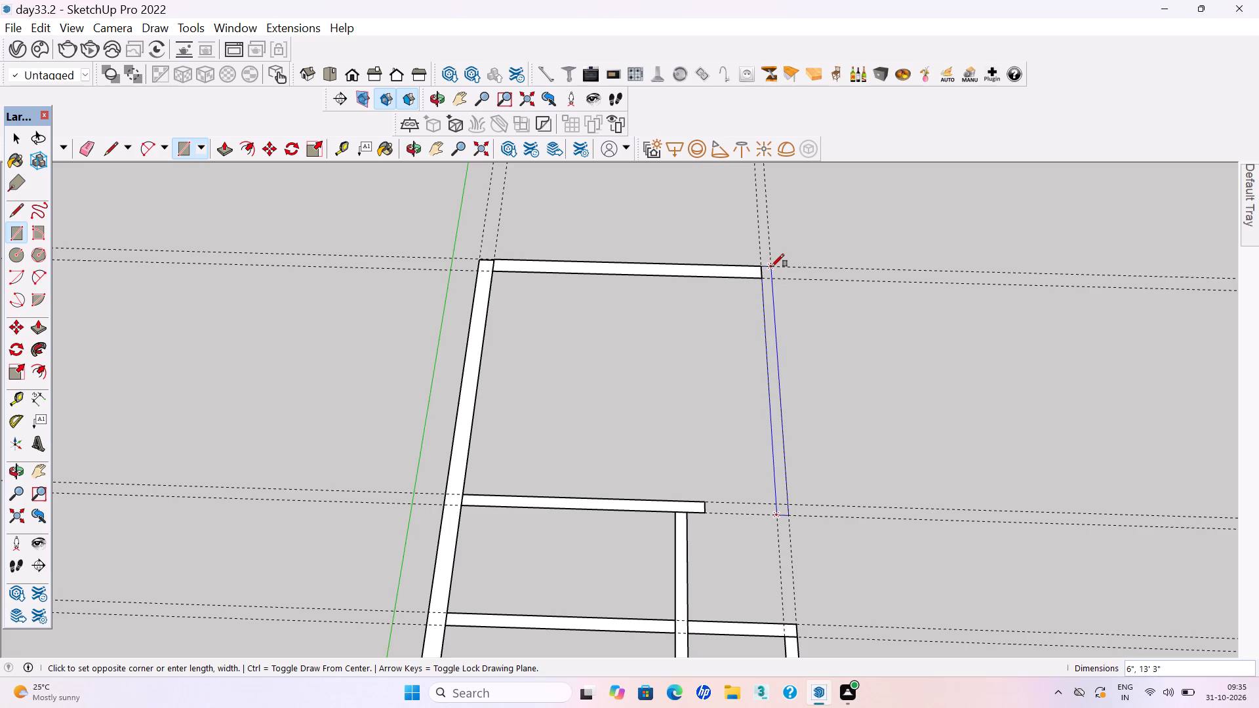
pyautogui.press('space')
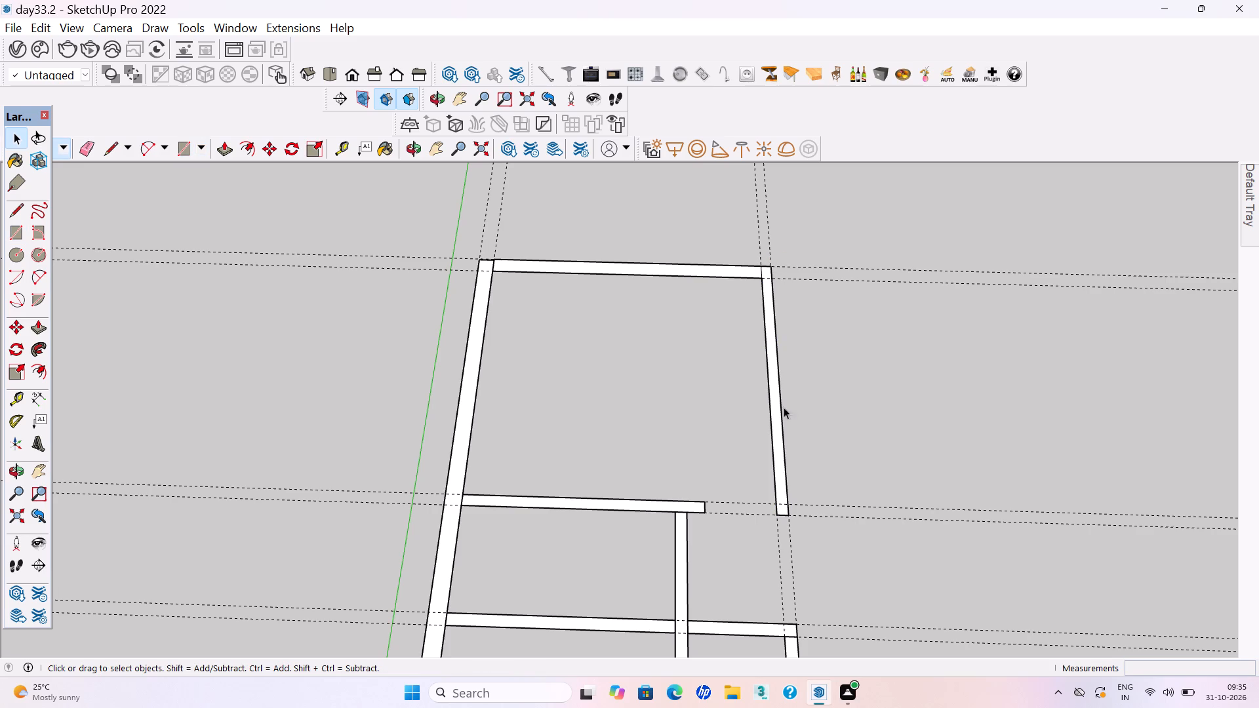
pyautogui.doubleClick(780, 444)
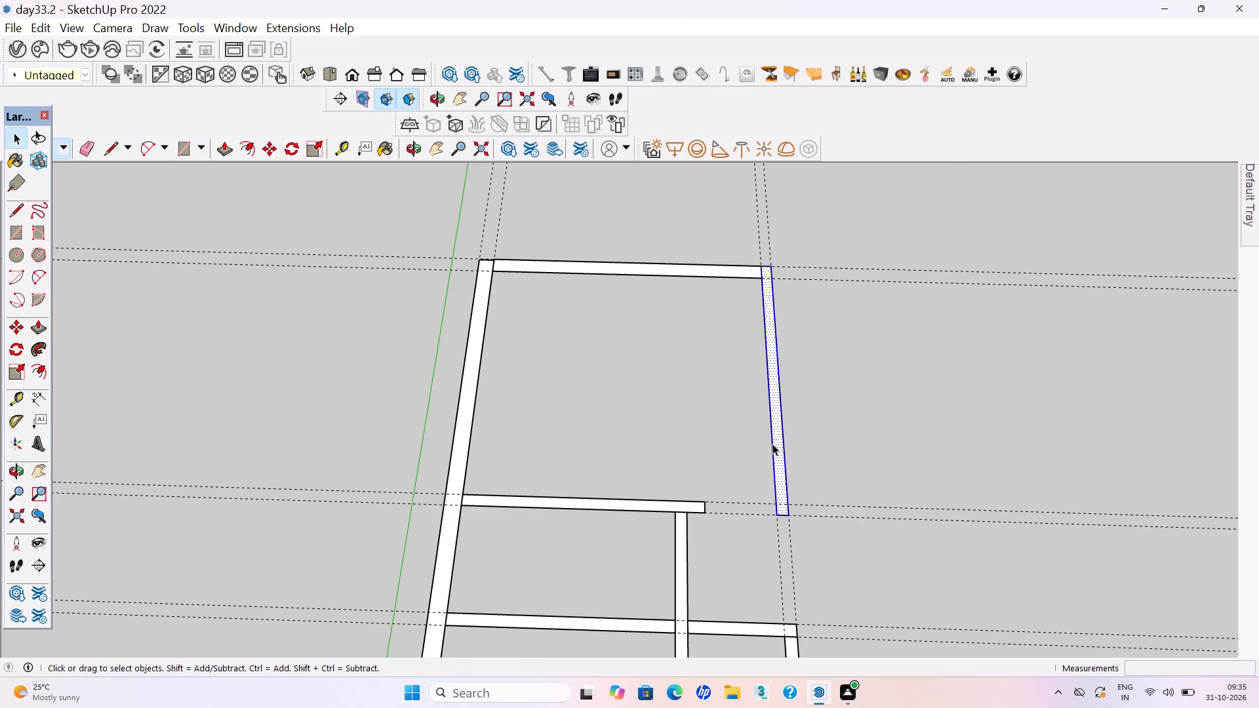
pyautogui.rightClick(772, 444)
pyautogui.click(814, 261)
pyautogui.click(672, 364)
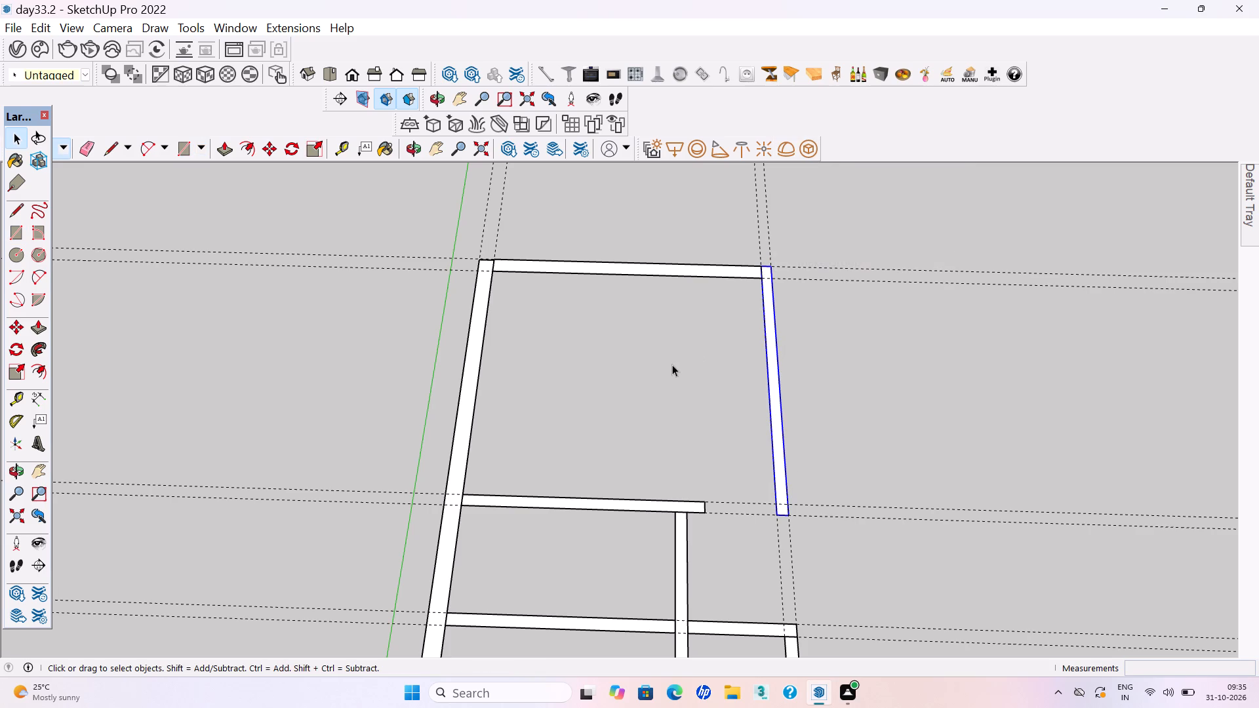
# Group the 9" end wall rectangle across the far end of the new room.
pyautogui.click(643, 269)
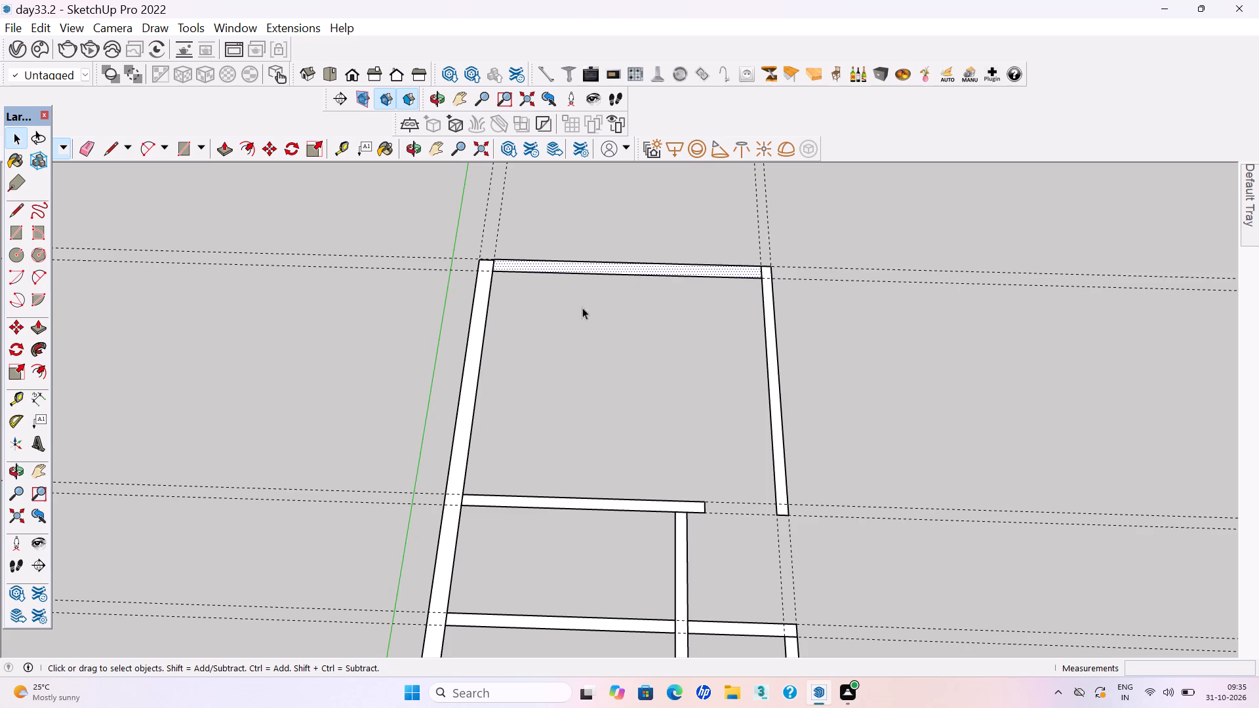
pyautogui.doubleClick(598, 267)
pyautogui.rightClick(598, 267)
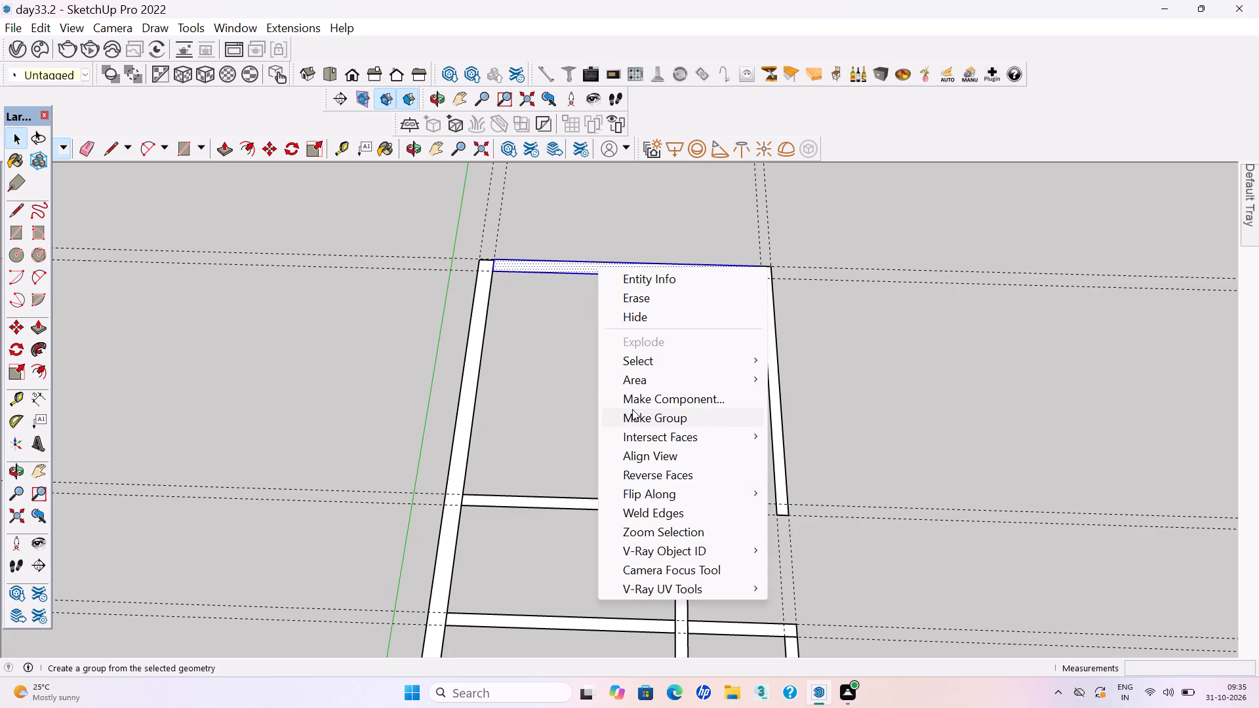
pyautogui.click(635, 420)
pyautogui.click(603, 408)
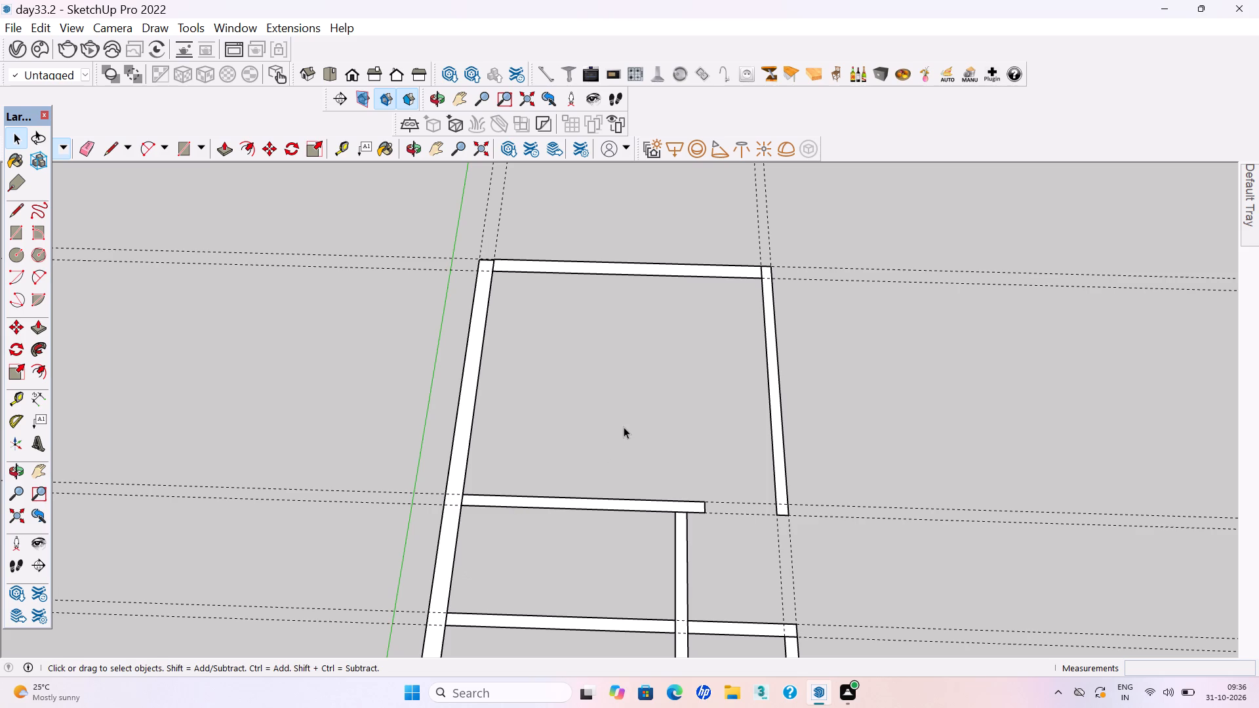
# Measure the gap between the free end of the 6" cross wall and the new side wall.
pyautogui.scroll(-9, 624, 427)
pyautogui.moveTo(636, 451); pyautogui.dragTo(659, 473, button='middle')
pyautogui.scroll(10, 698, 468)
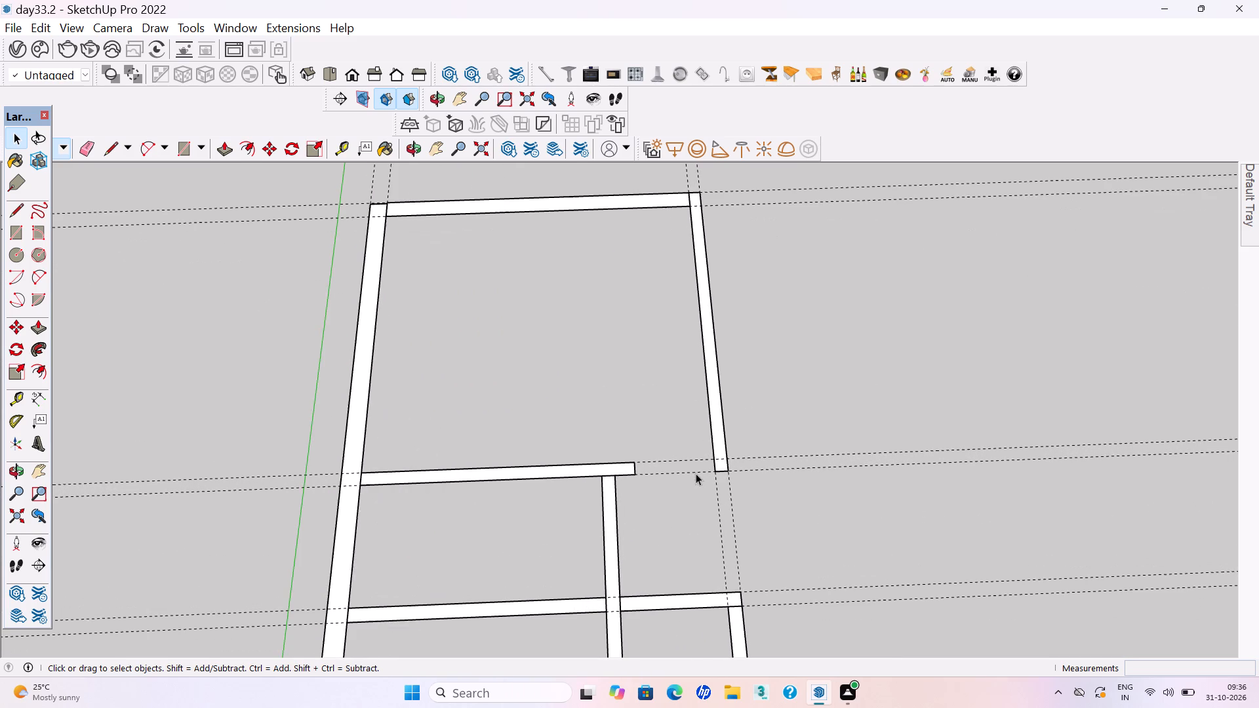
pyautogui.scroll(3, 697, 470)
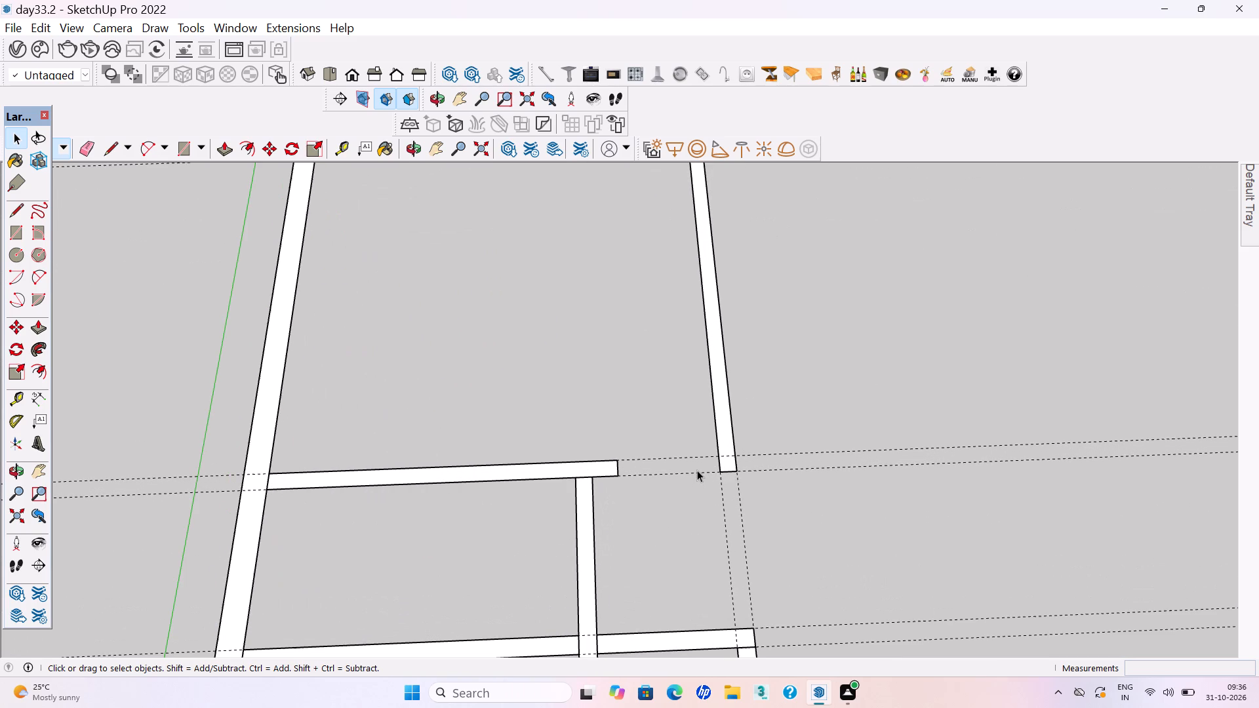
pyautogui.press('t')
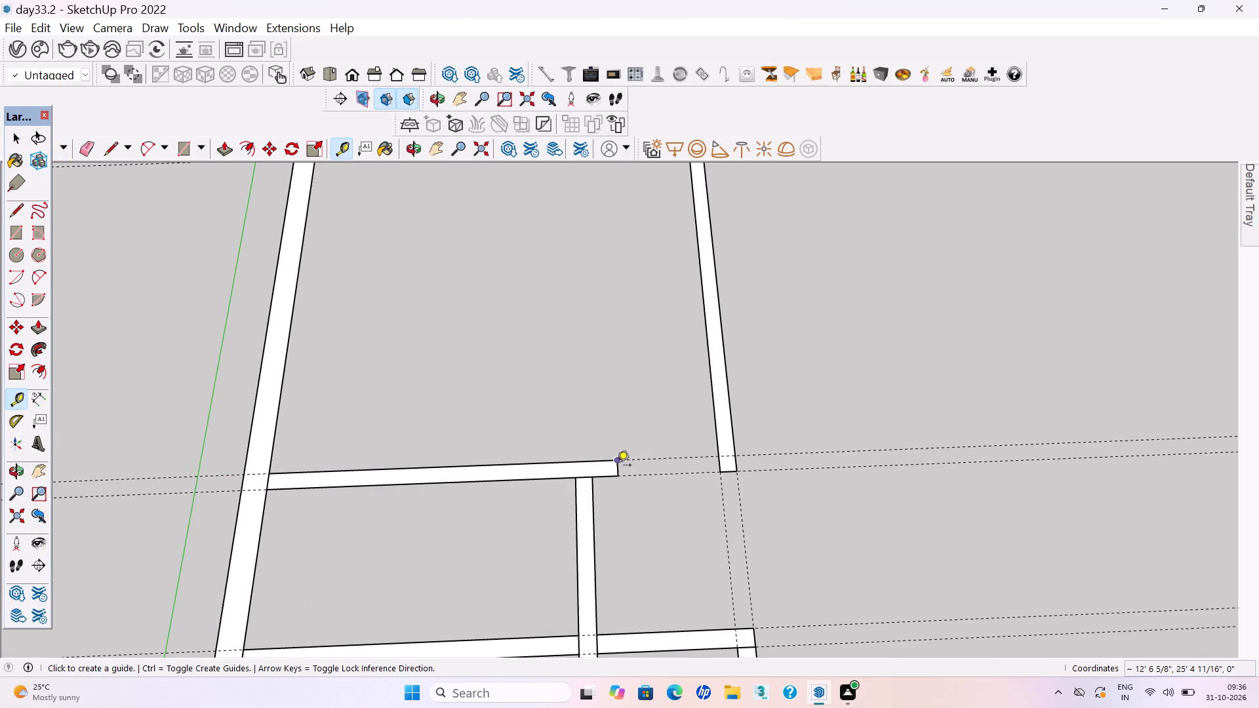
pyautogui.click(618, 467)
pyautogui.press('space')
pyautogui.scroll(4, 647, 471)
pyautogui.press('t')
pyautogui.click(609, 469)
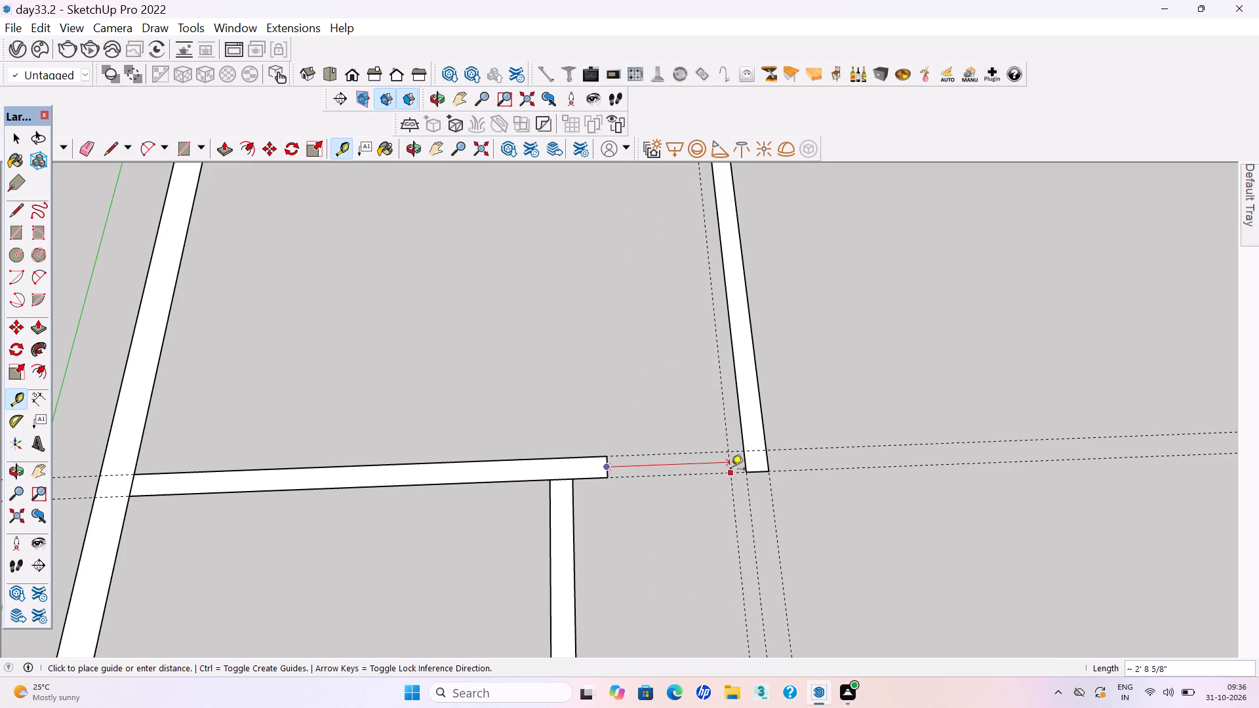
pyautogui.press('space')
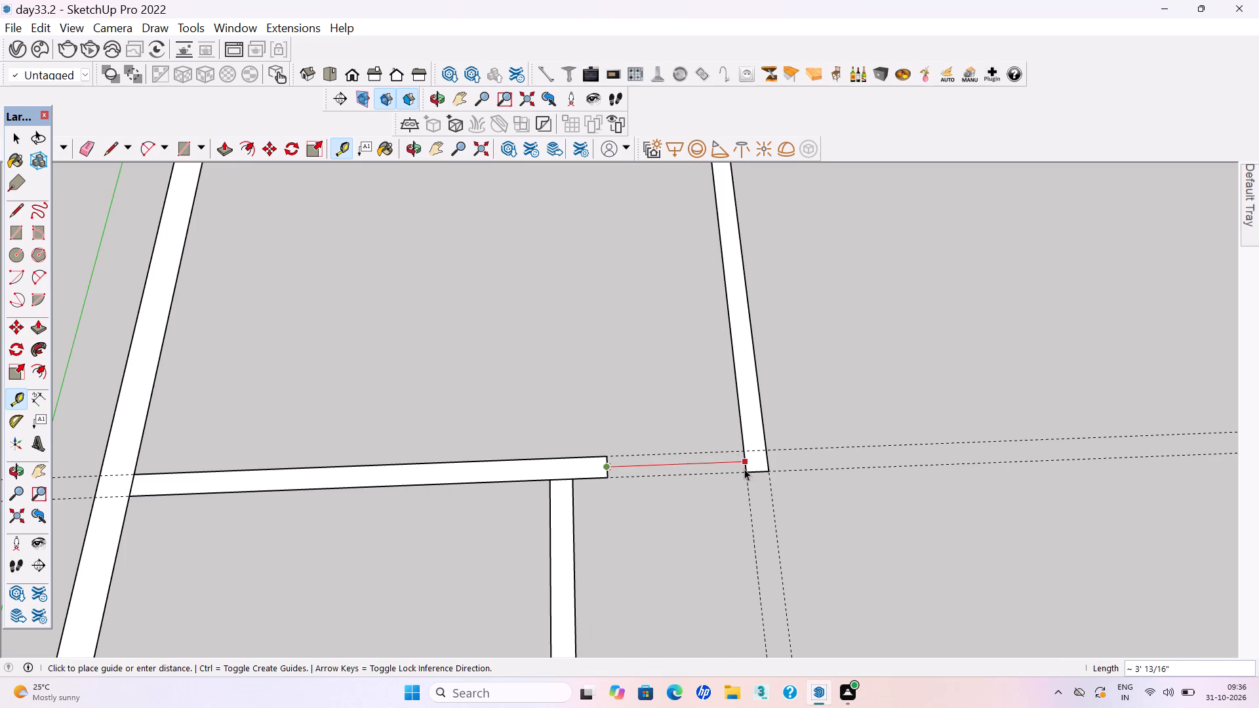
# Place a guide offset 12' outward from the new side wall's outer edge, and another guide 6" beyond it.
pyautogui.scroll(-20, 676, 459)
pyautogui.scroll(-5, 676, 459)
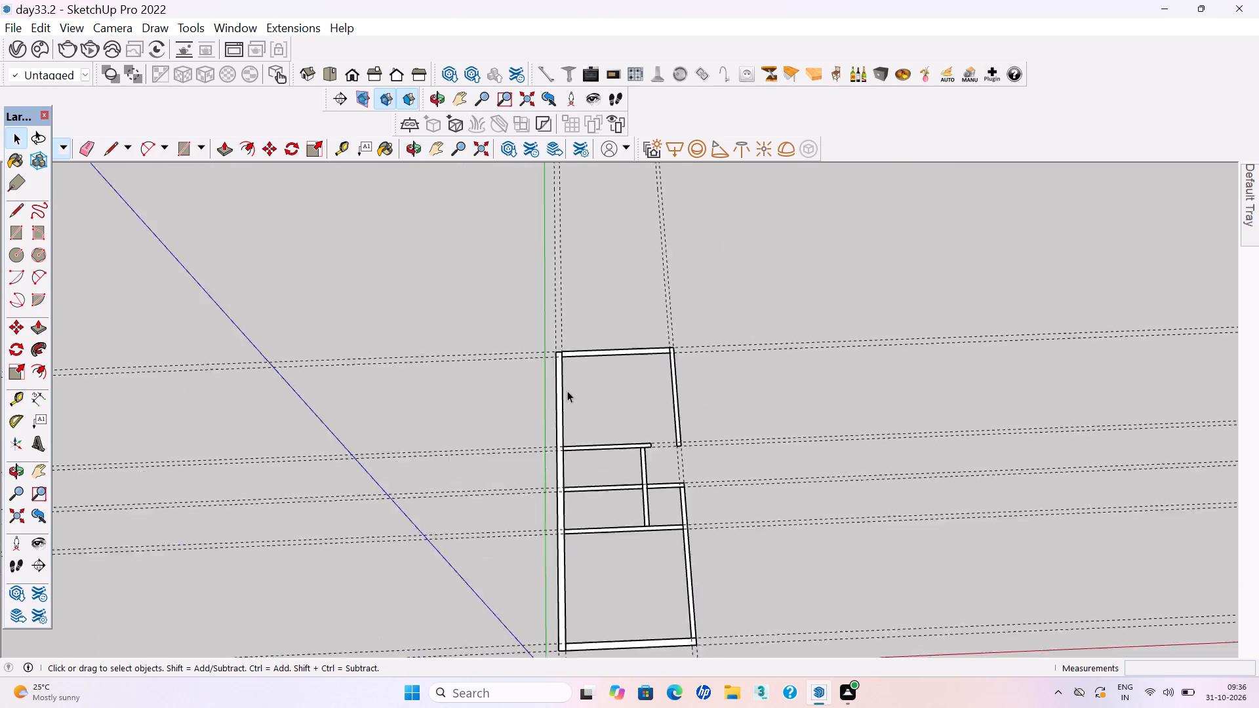
pyautogui.scroll(-8, 567, 391)
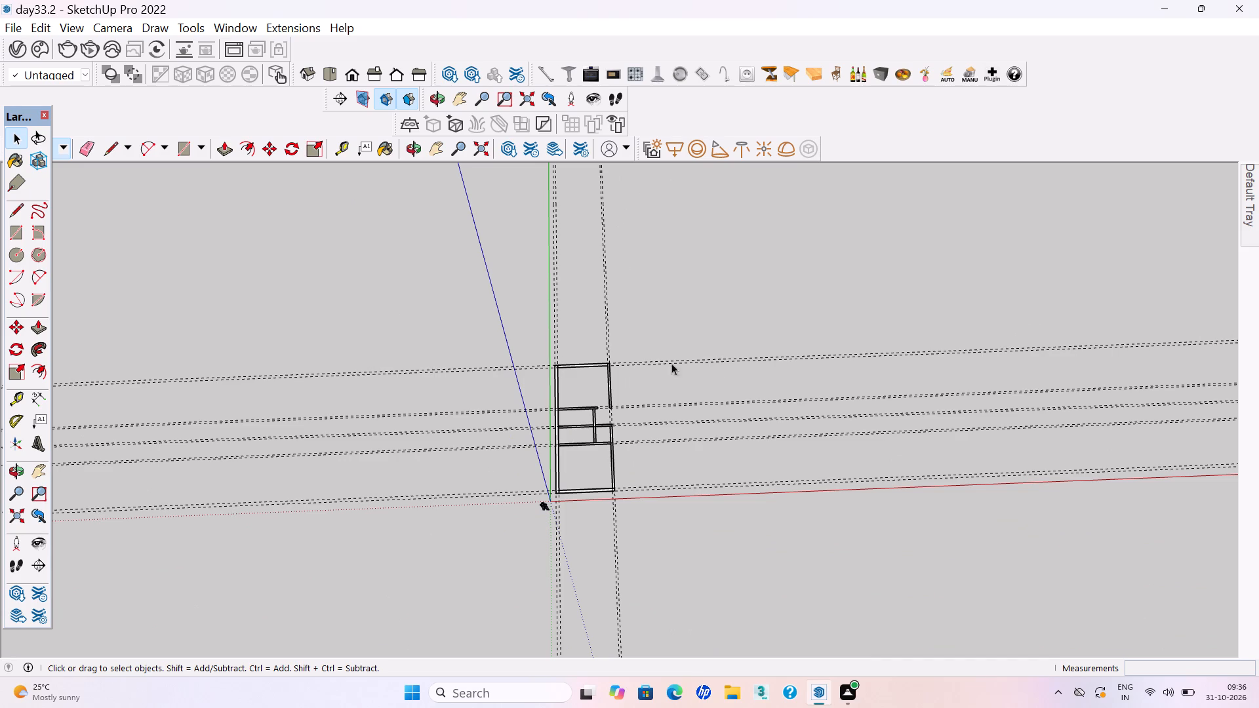
pyautogui.scroll(3, 728, 366)
pyautogui.press('t')
pyautogui.scroll(4, 496, 382)
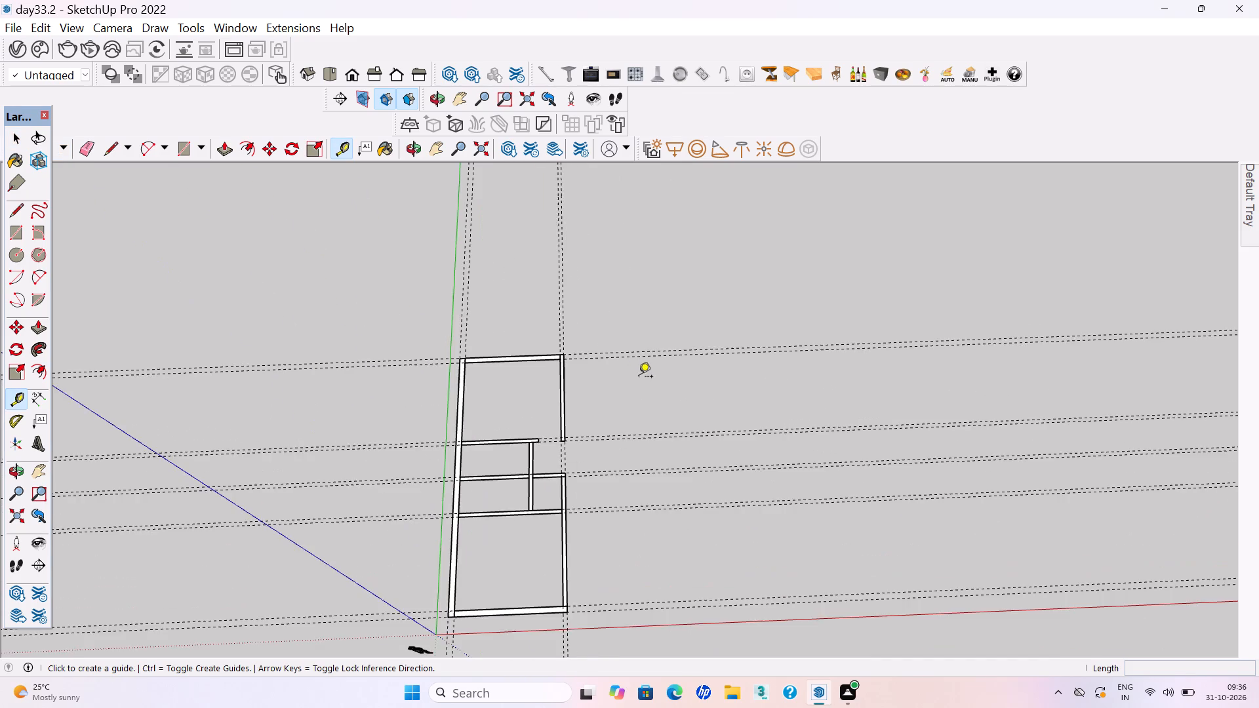
pyautogui.scroll(5, 639, 378)
pyautogui.click(553, 420)
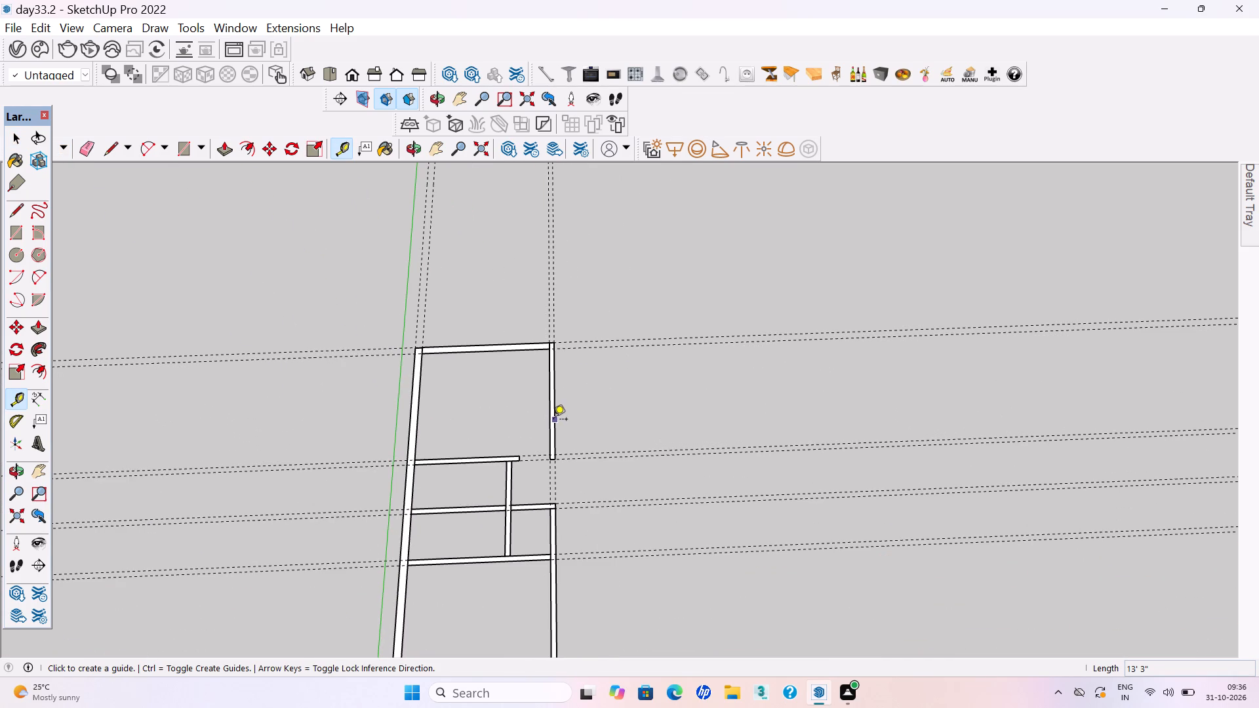
pyautogui.write("12'")
pyautogui.press('Return')
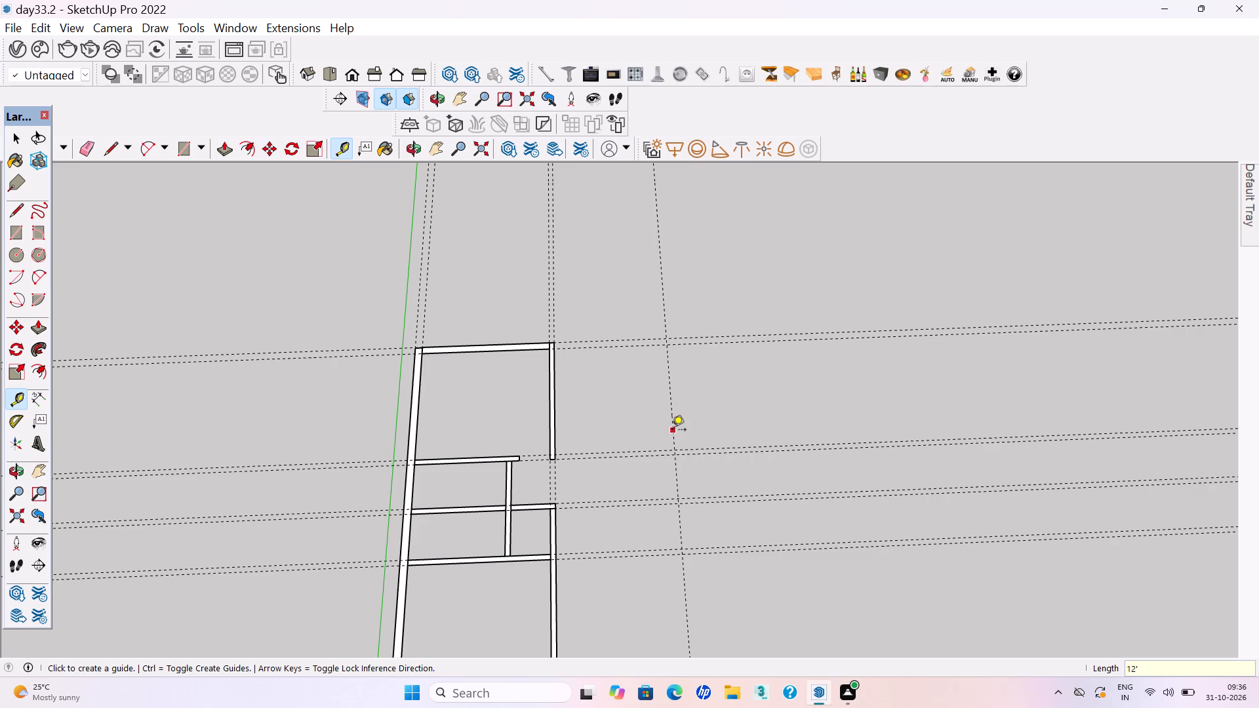
pyautogui.click(672, 431)
pyautogui.write('6"')
pyautogui.press('Return')
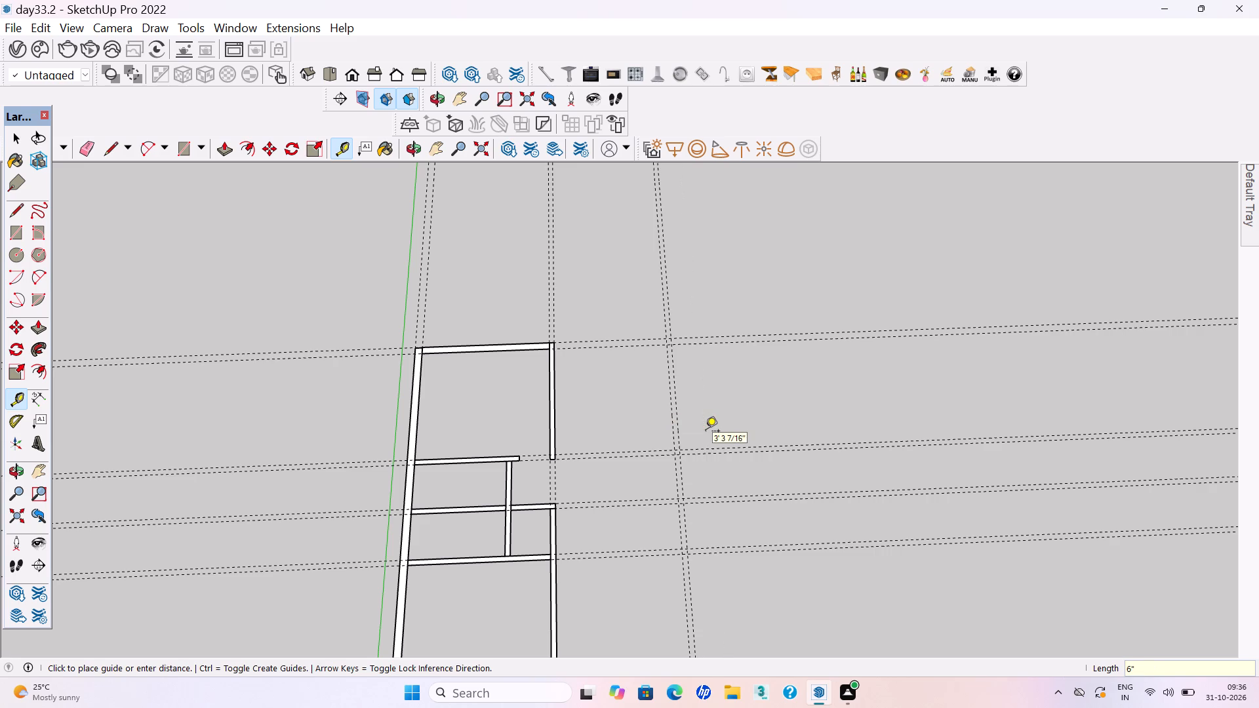
pyautogui.press('space')
# Delete the four pairs of cross guides through the existing rooms, keeping only the pair at the 9" end wall.
pyautogui.scroll(-2, 689, 402)
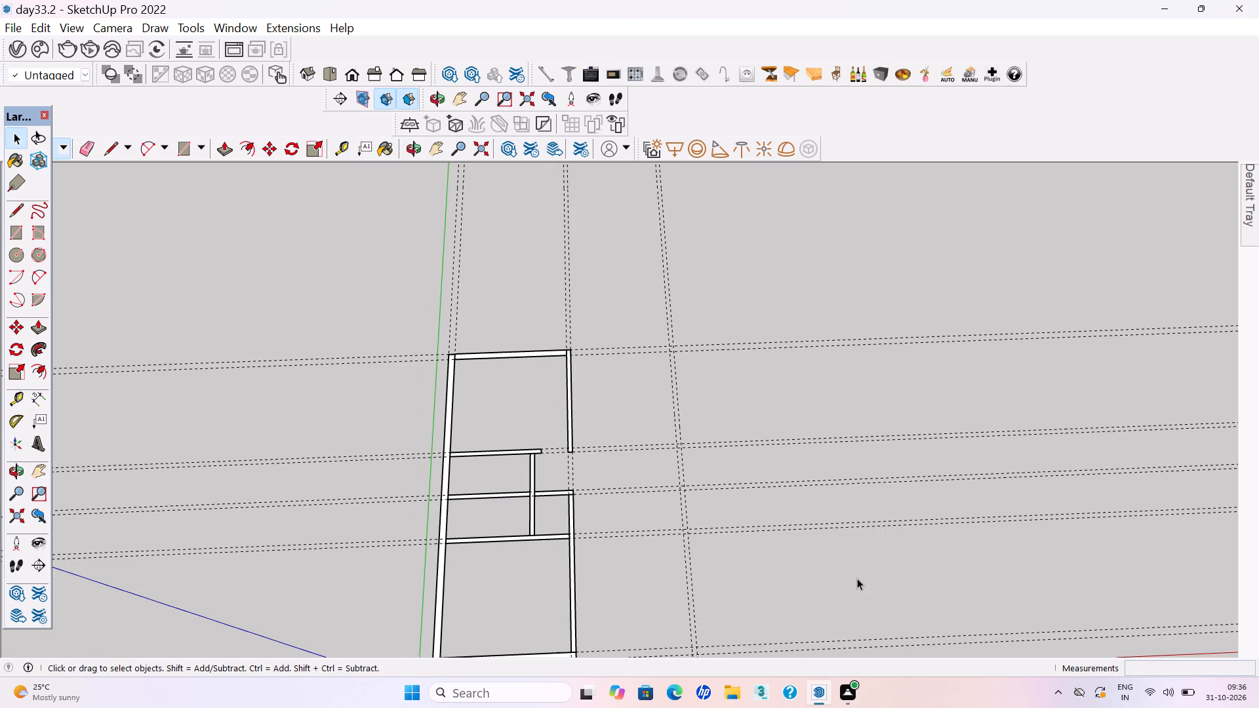
pyautogui.scroll(-3, 727, 385)
pyautogui.scroll(2, 755, 434)
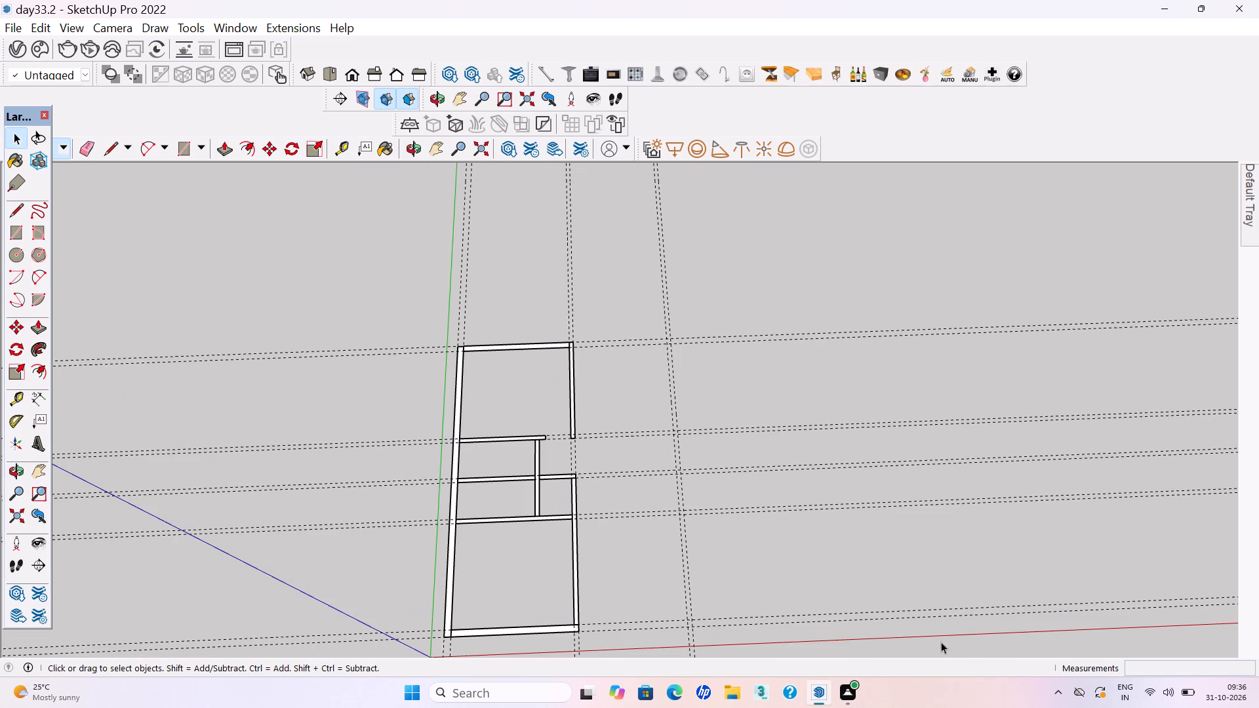
pyautogui.moveTo(967, 638); pyautogui.dragTo(846, 399)
pyautogui.press('Delete')
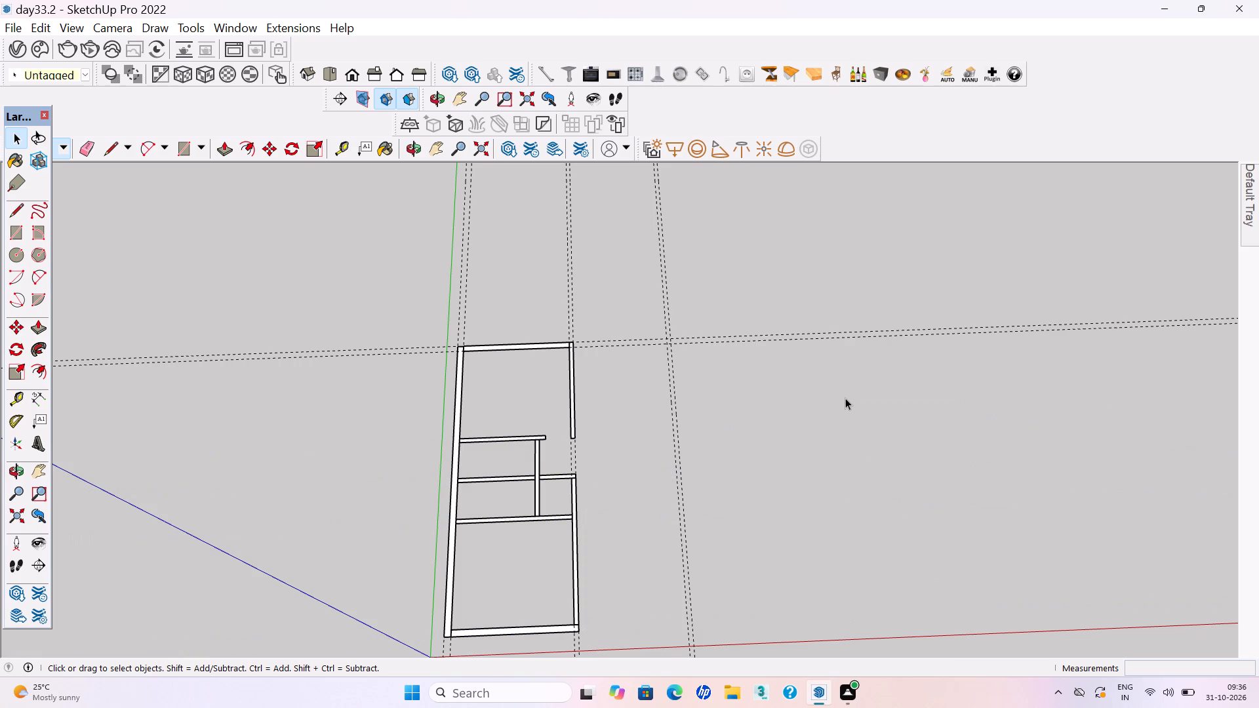
# Scale the new side wall's far end back to the inner edge line of the 9" end wall.
pyautogui.scroll(13, 645, 326)
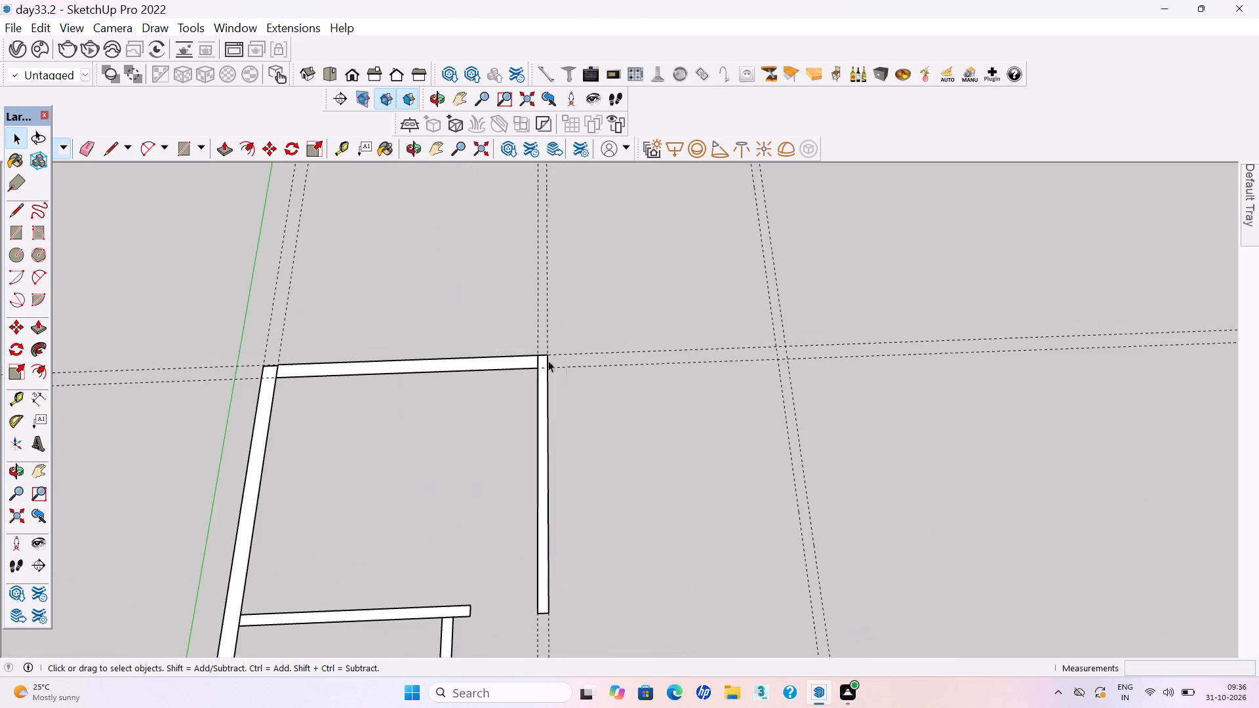
pyautogui.click(545, 382)
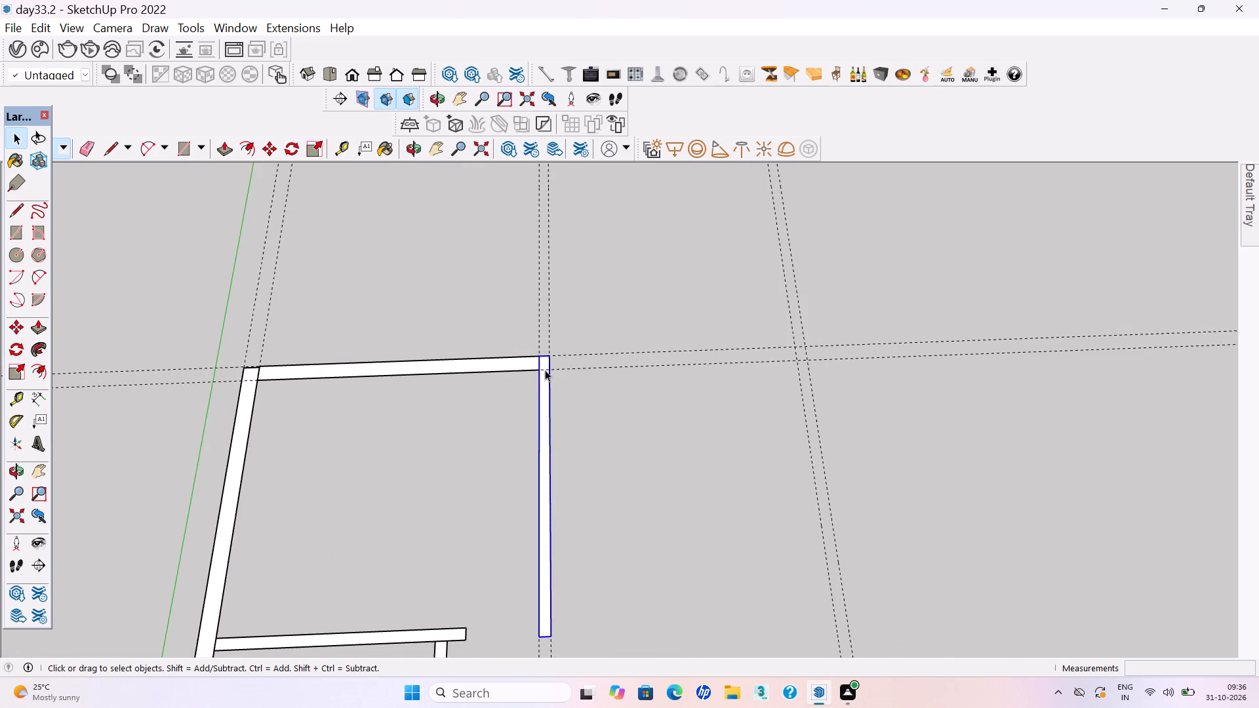
pyautogui.scroll(5, 544, 360)
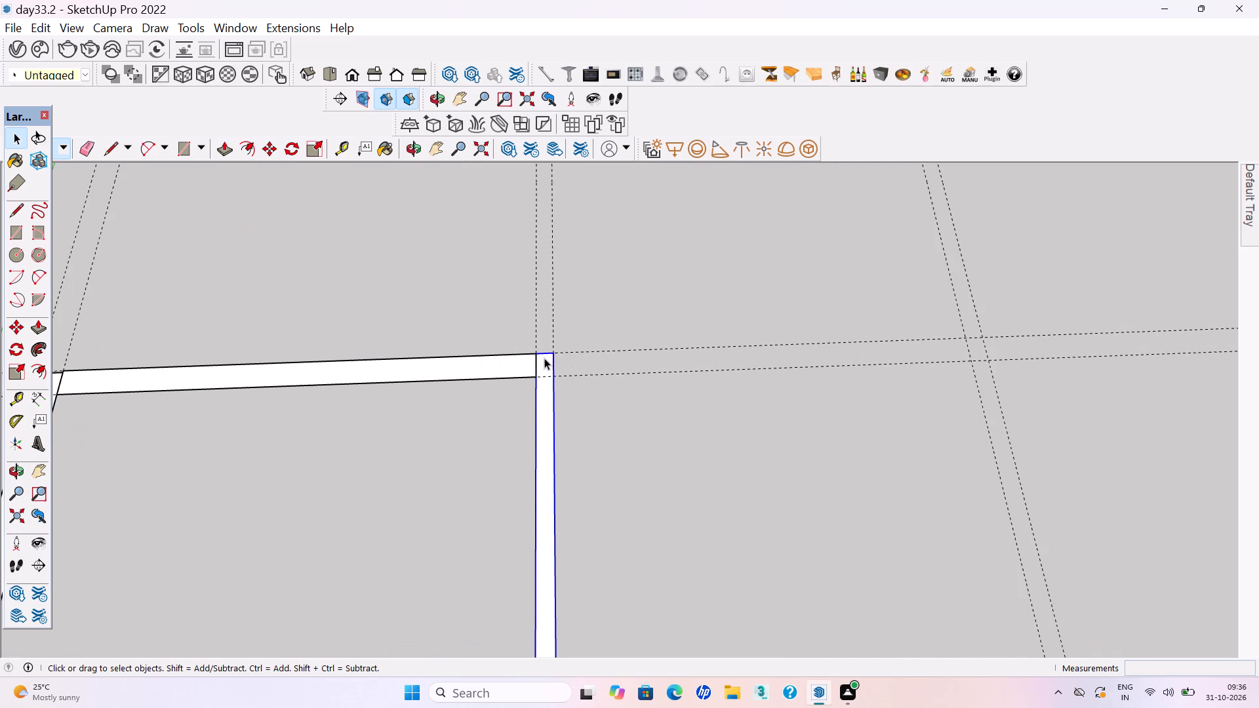
pyautogui.press('s')
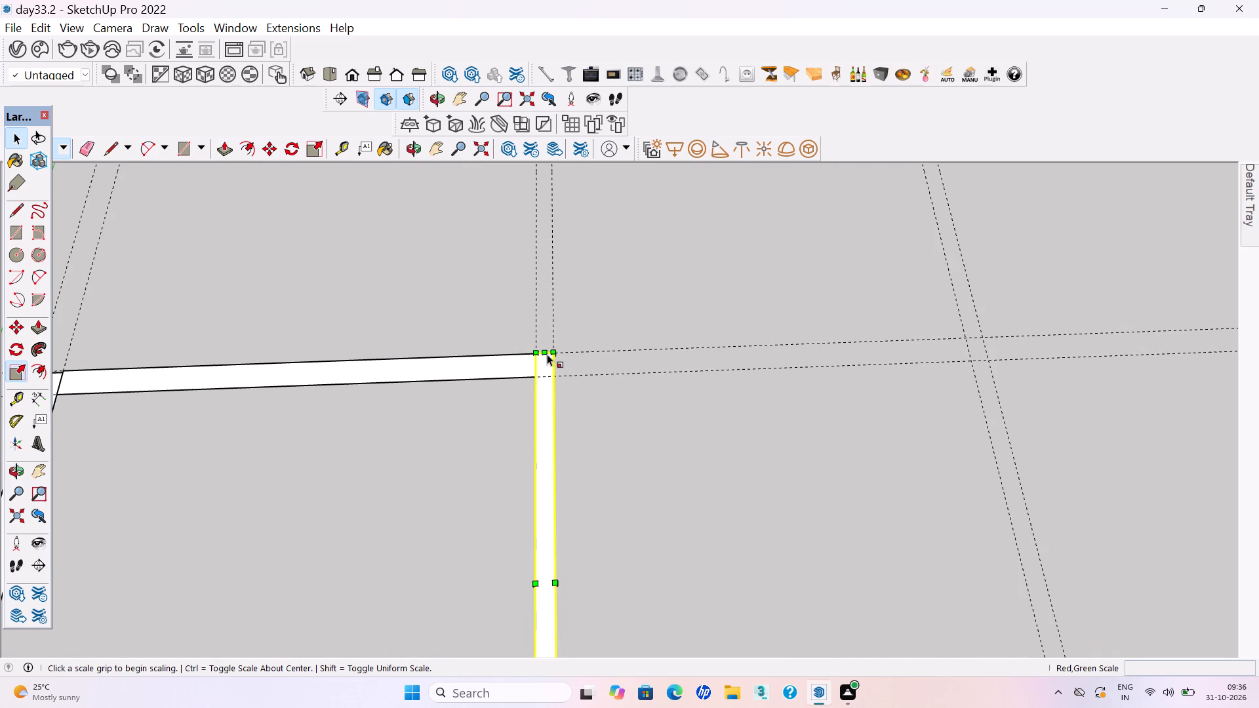
pyautogui.scroll(2, 547, 354)
pyautogui.click(545, 347)
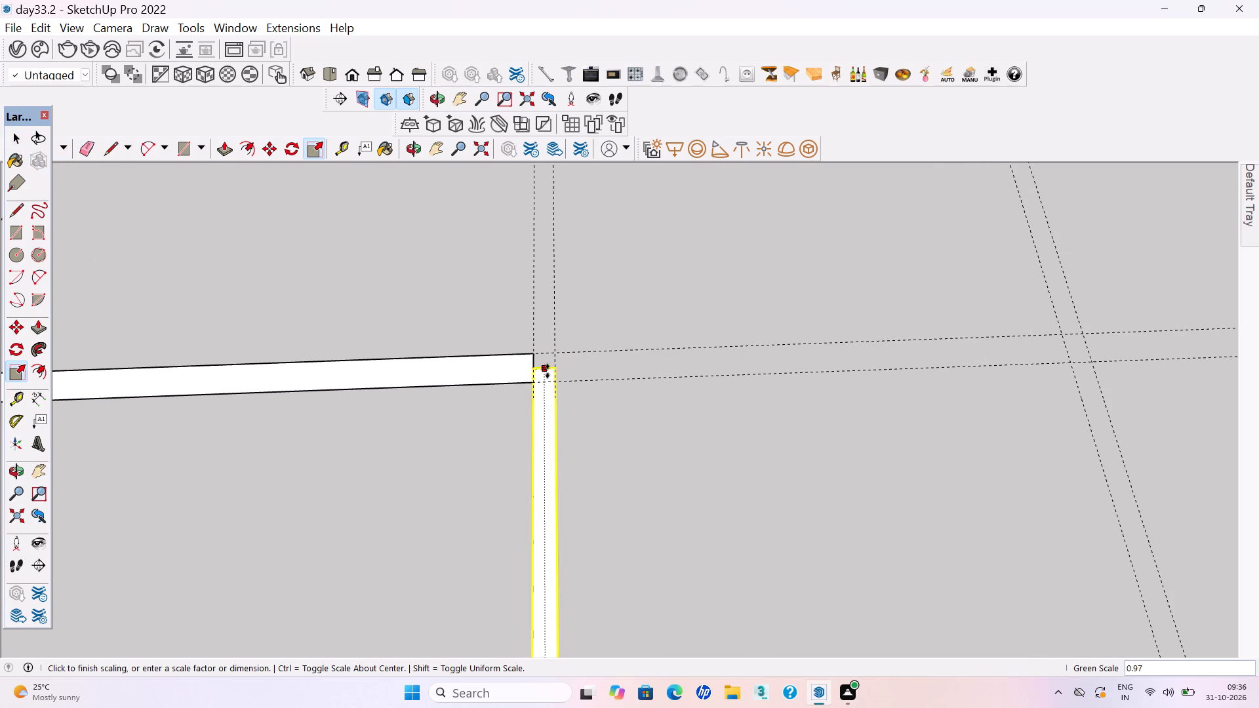
pyautogui.click(550, 382)
pyautogui.press('space')
pyautogui.click(636, 443)
# Scale the 9" end wall lengthwise by about 3.76, well past the 12' room's guide pair, and save the model.
pyautogui.click(511, 372)
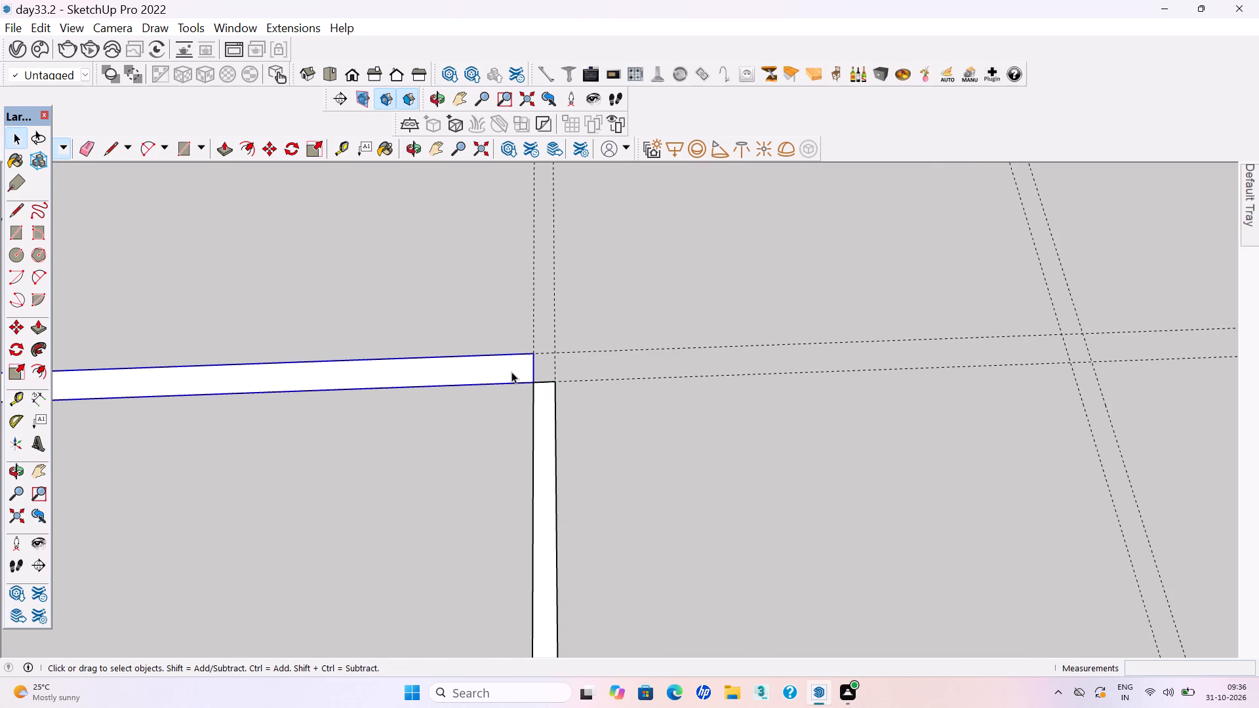
pyautogui.press('s')
pyautogui.click(538, 365)
pyautogui.scroll(-7, 413, 345)
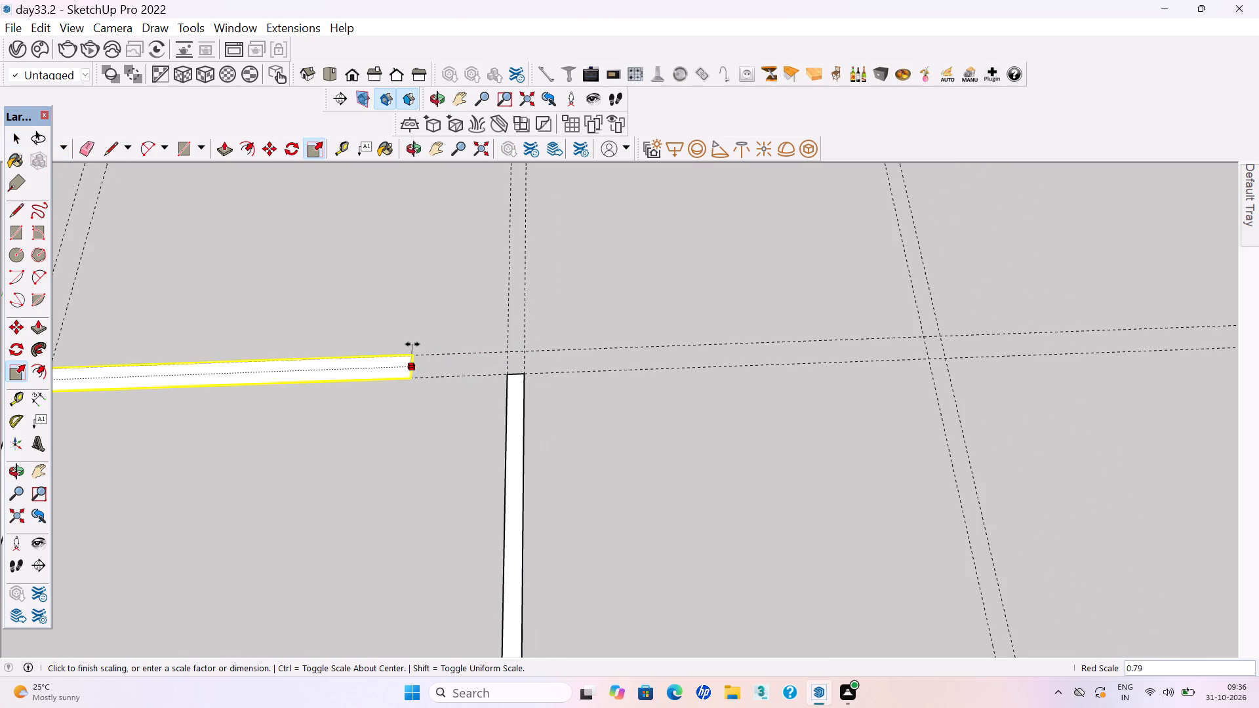
pyautogui.scroll(-13, 412, 344)
pyautogui.click(911, 364)
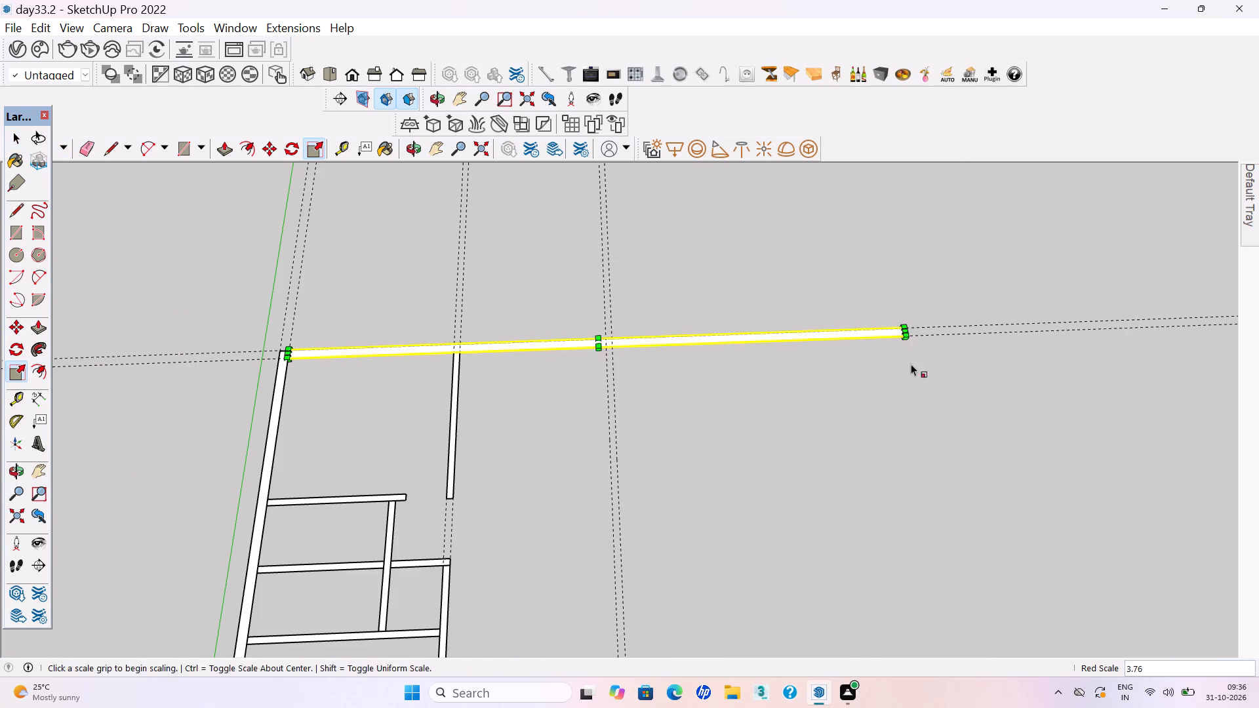
pyautogui.press('space')
pyautogui.click(717, 414)
pyautogui.hotkey('ctrl', 's')
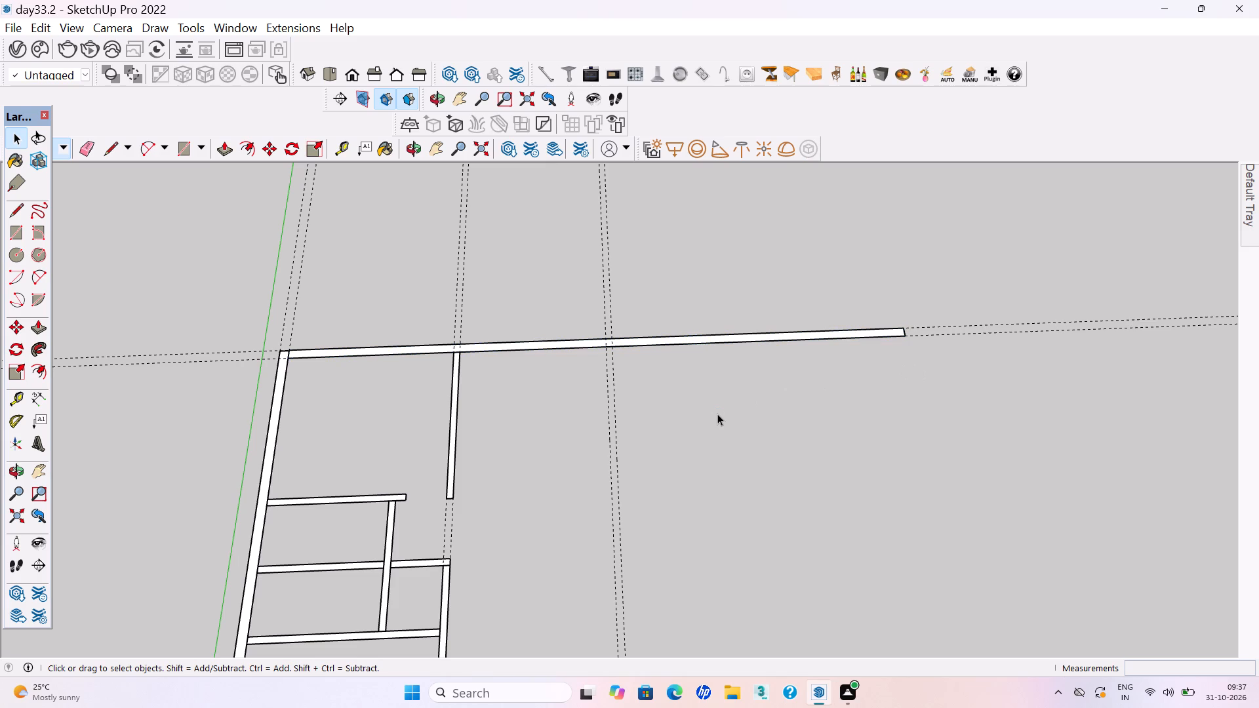
# Place a guide 13'4" outward from the outer guide of the 12' room's pair, and another guide 9" beyond it.
pyautogui.press('t')
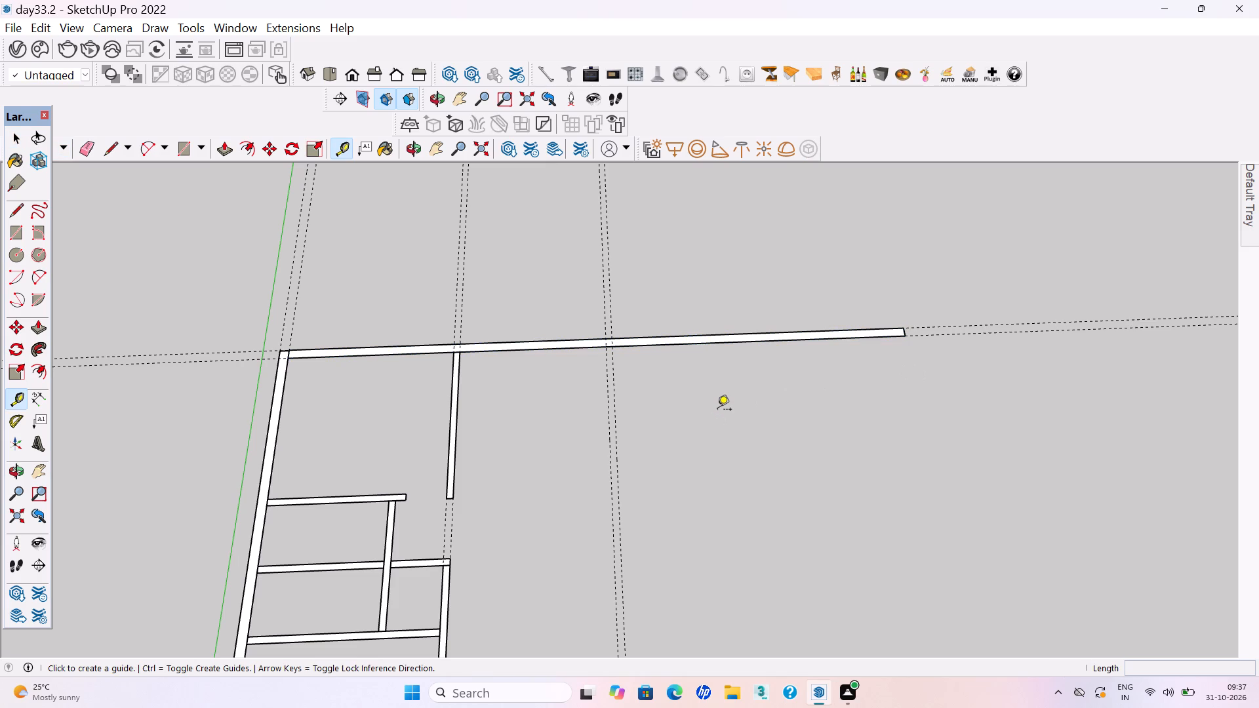
pyautogui.scroll(1, 617, 433)
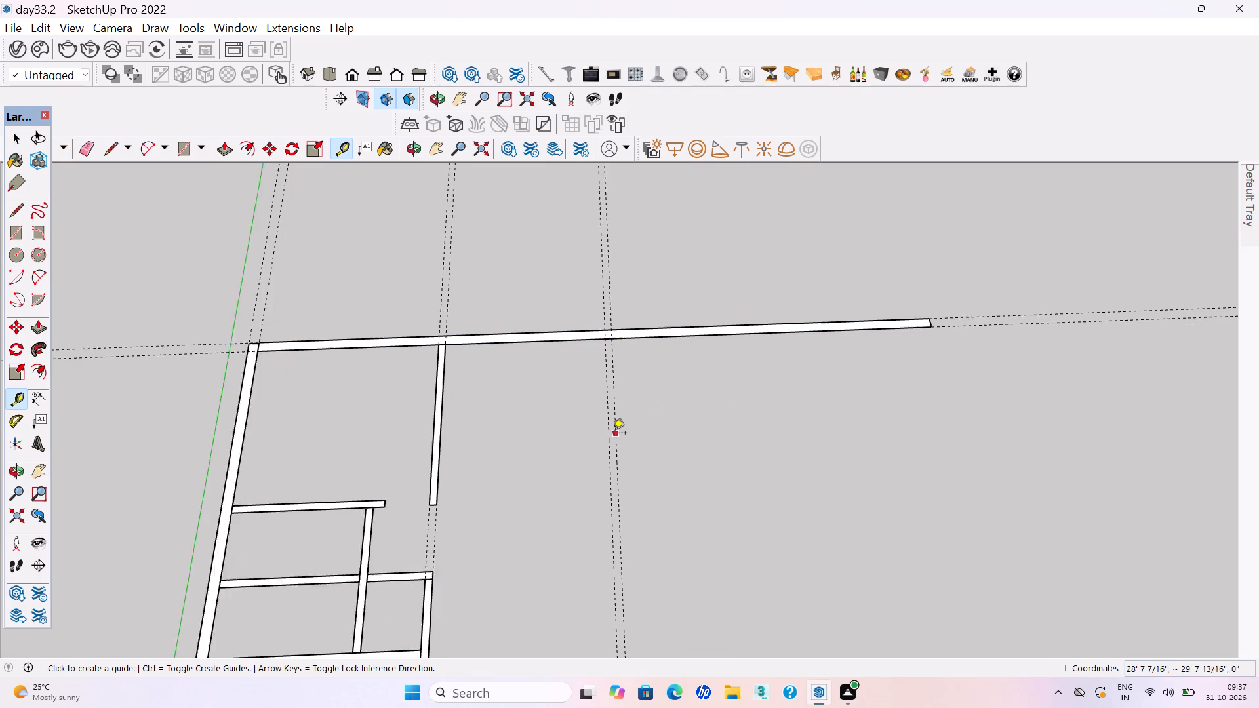
pyautogui.scroll(1, 612, 434)
pyautogui.click(620, 433)
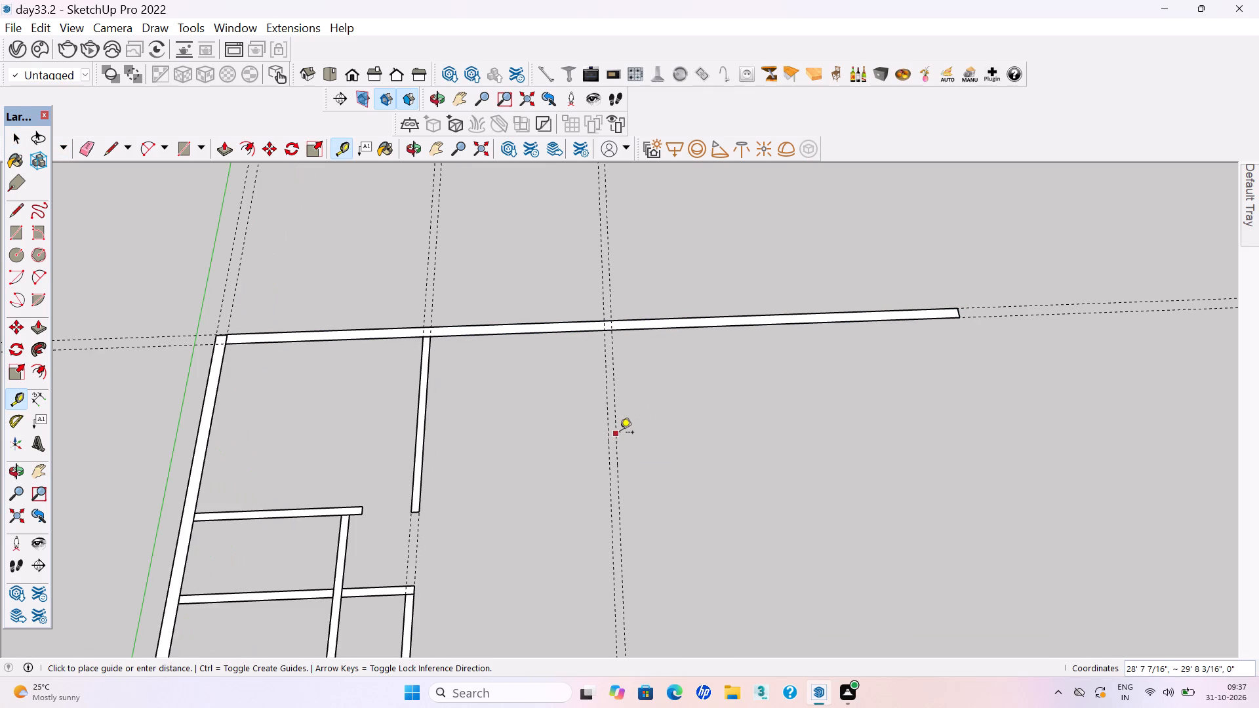
pyautogui.write('13\'4"')
pyautogui.press('Return')
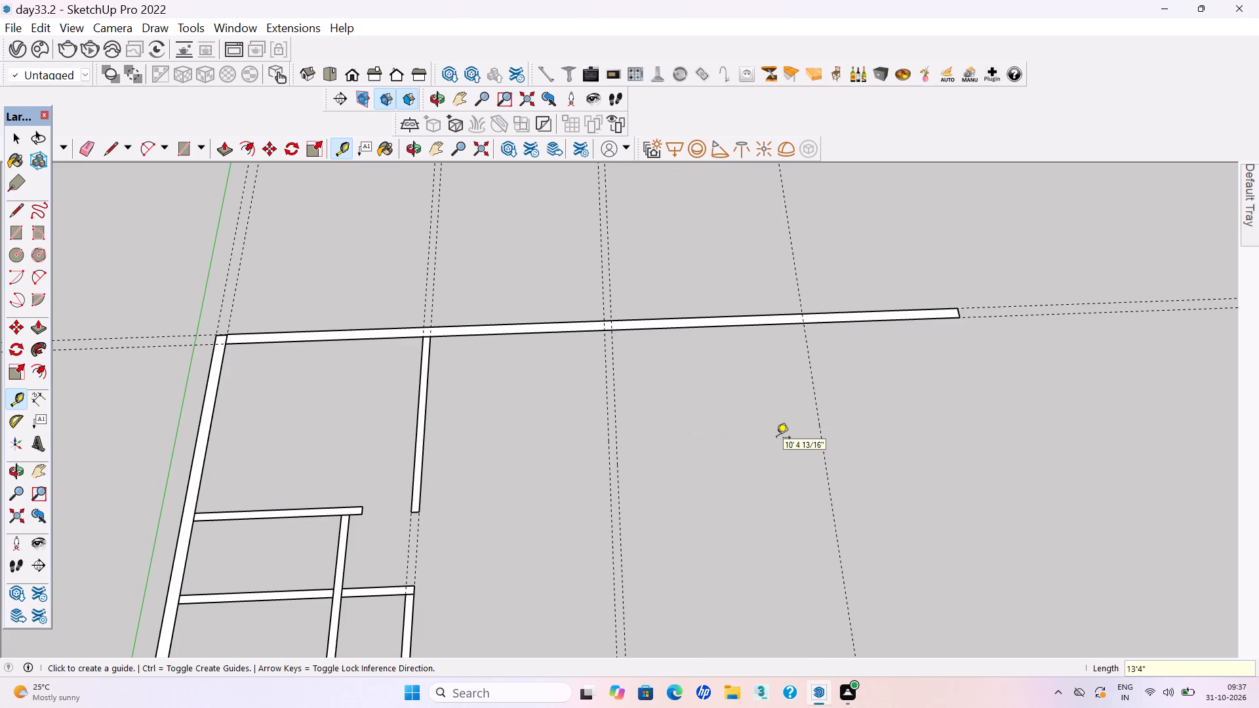
pyautogui.click(827, 463)
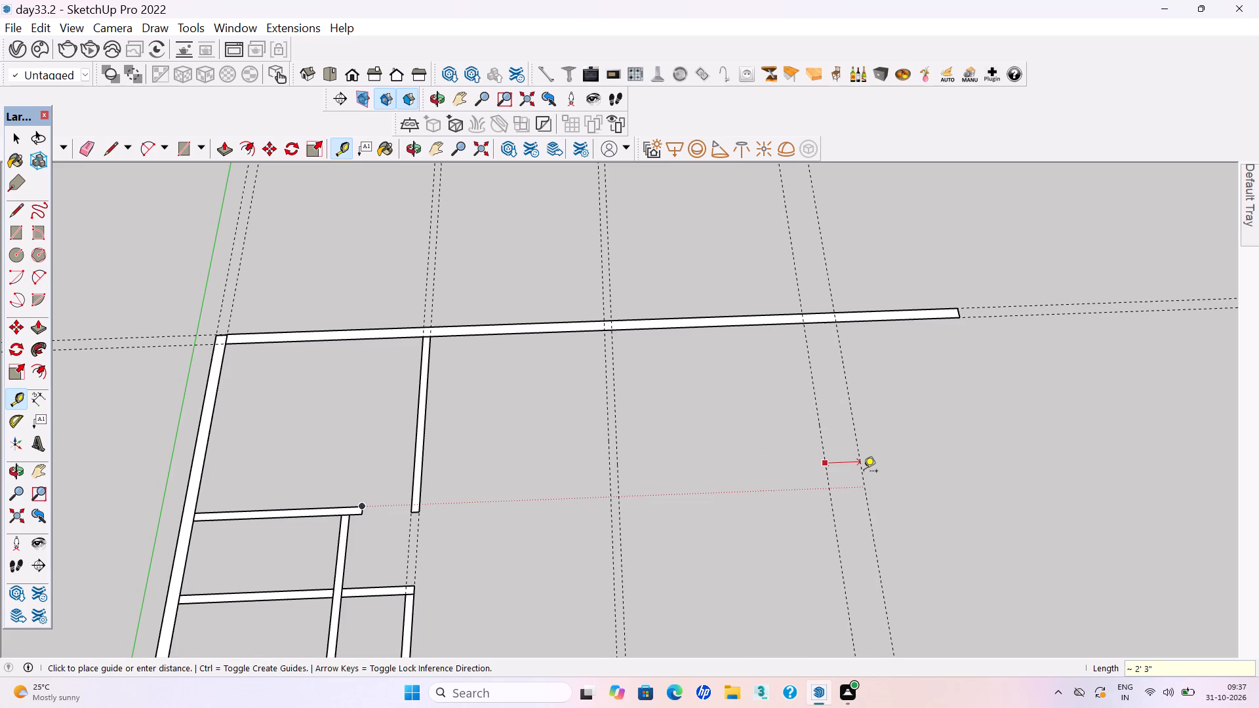
pyautogui.write('9"')
pyautogui.press('Return')
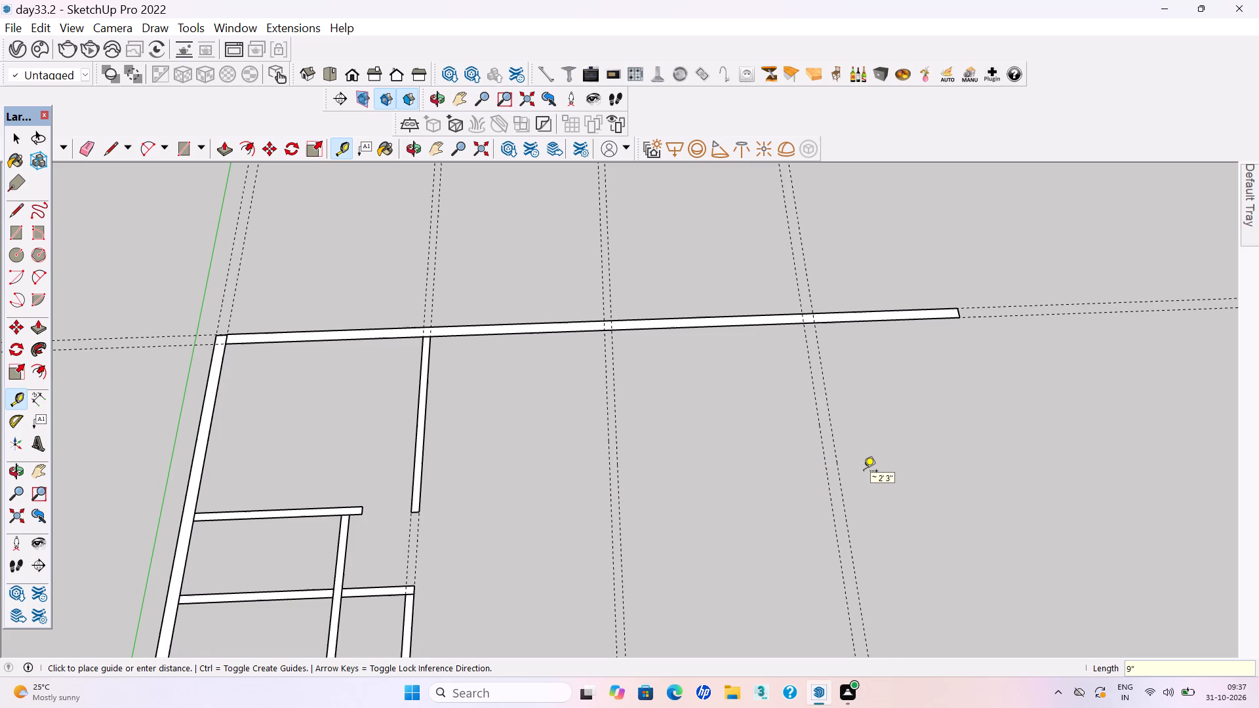
# Scale the 9" end wall's free end back to the outermost 9" guide and save the model.
pyautogui.press('space')
pyautogui.scroll(4, 866, 317)
pyautogui.click(868, 315)
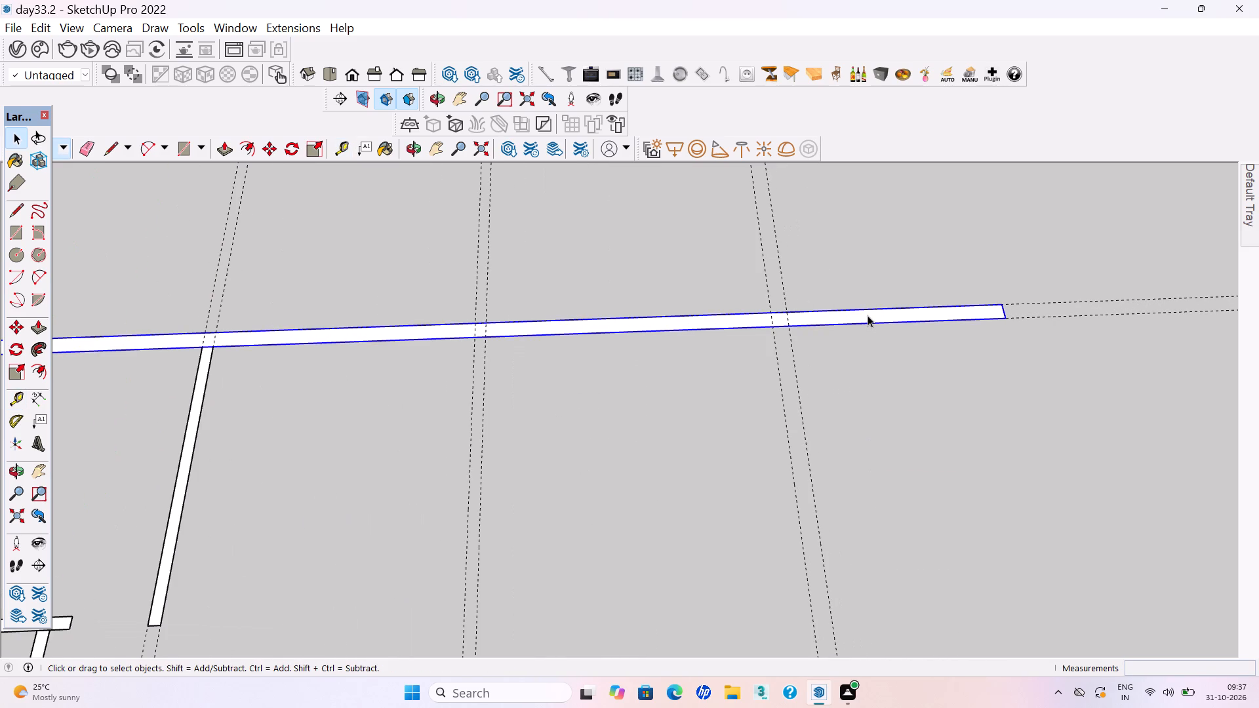
pyautogui.press('s')
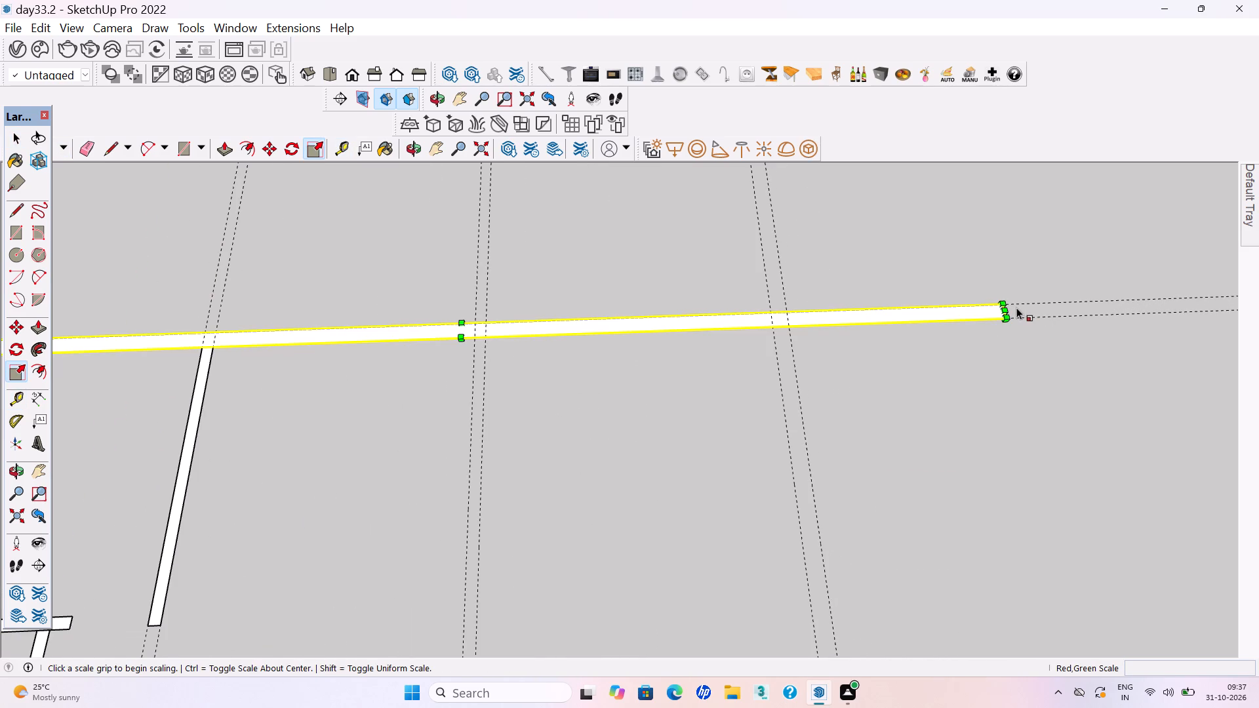
pyautogui.click(1010, 307)
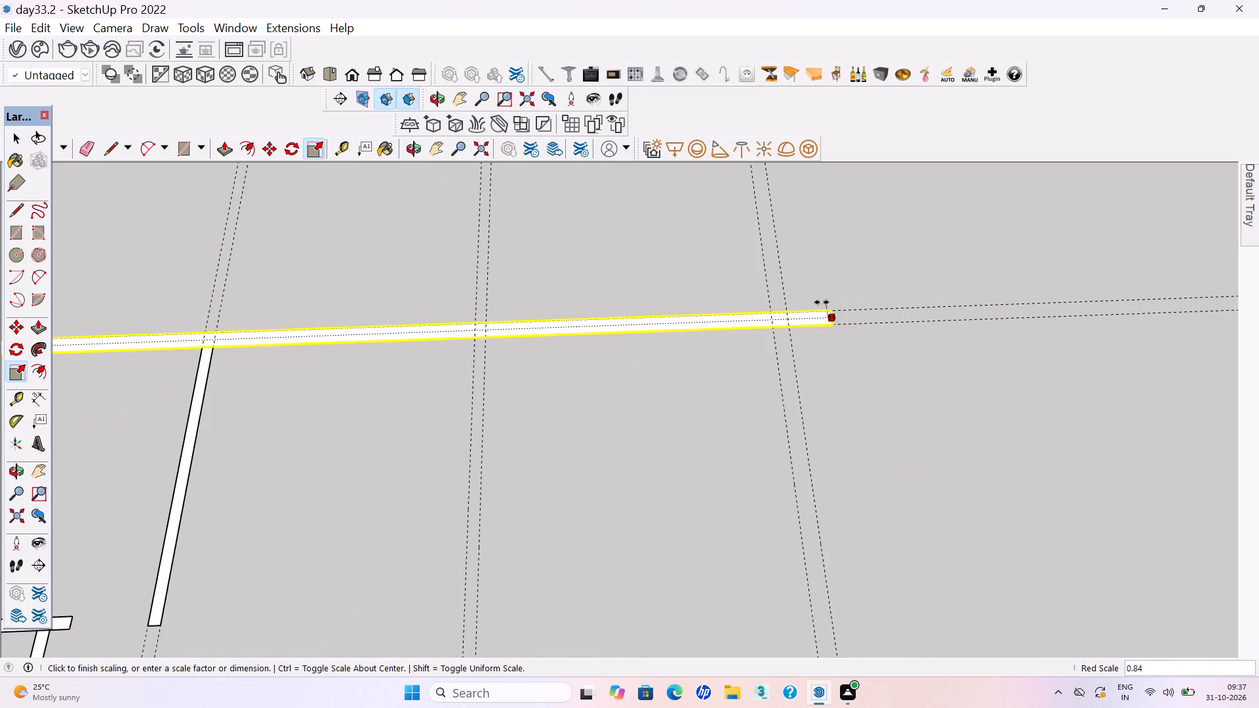
pyautogui.click(782, 305)
pyautogui.press('space')
pyautogui.click(662, 380)
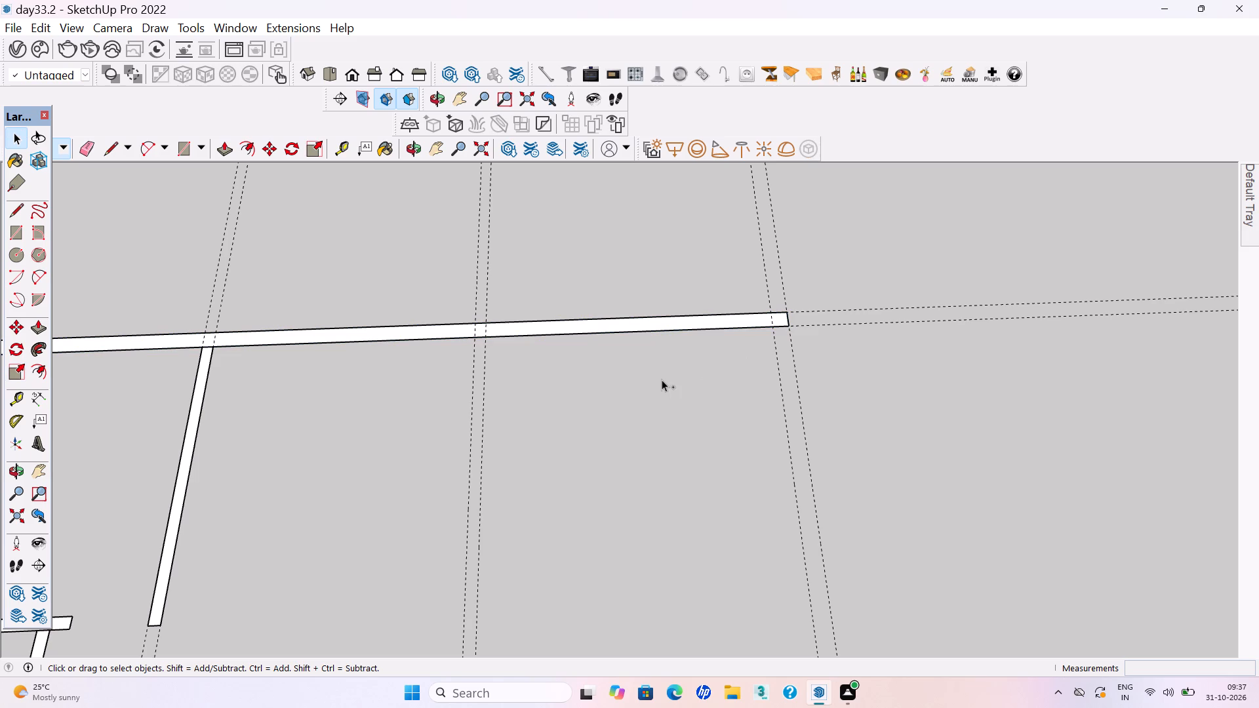
pyautogui.hotkey('ctrl', 's')
# Place a guide offset 10'9" inward from the 9" end wall's inner edge.
pyautogui.scroll(-8, 701, 294)
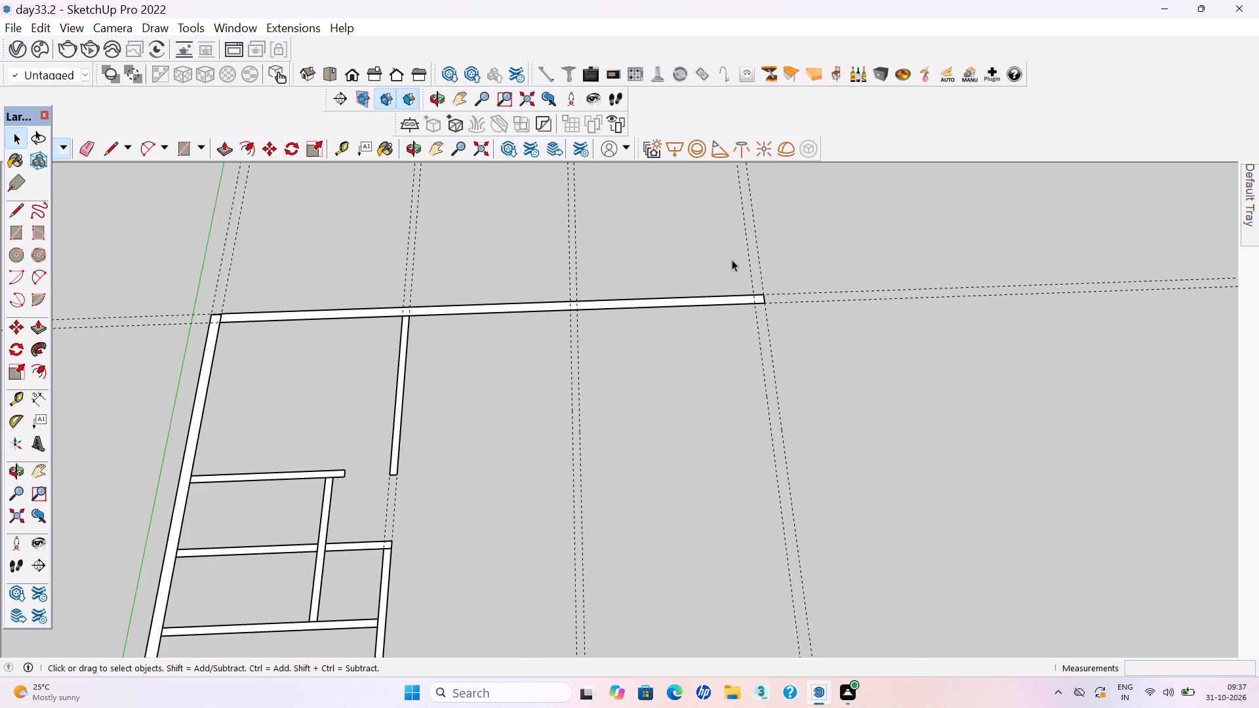
pyautogui.scroll(-2, 717, 270)
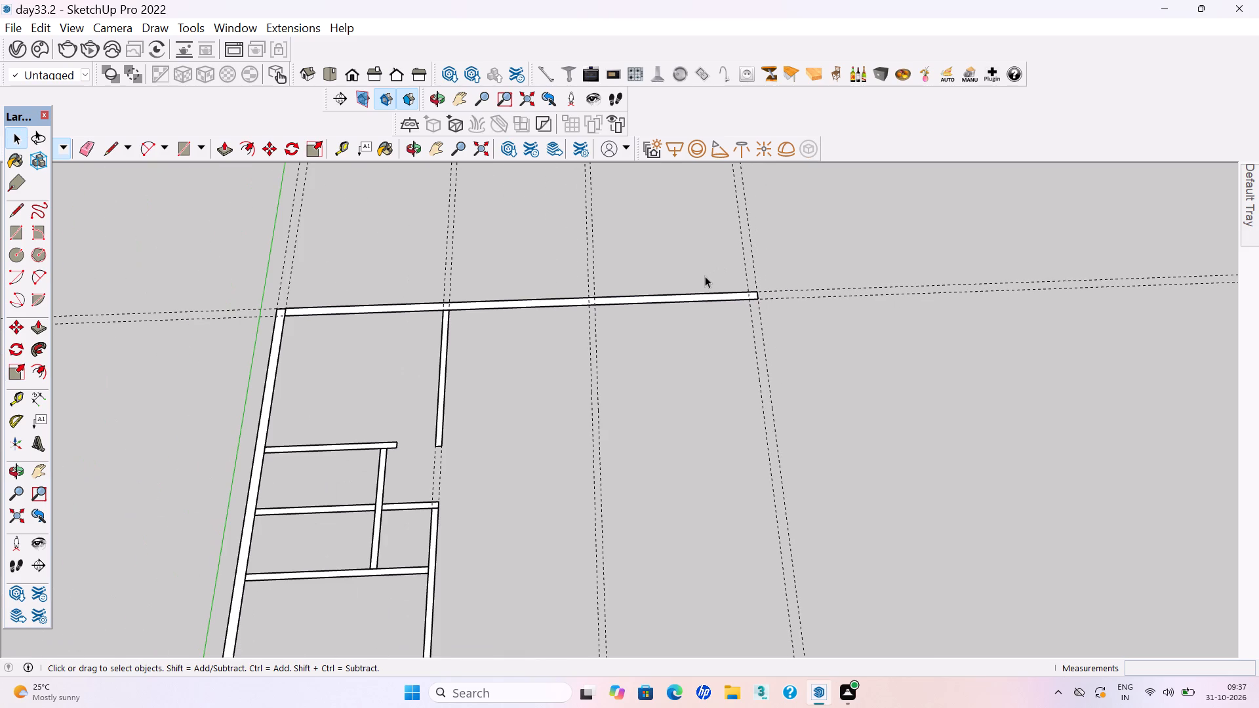
pyautogui.scroll(-1, 793, 311)
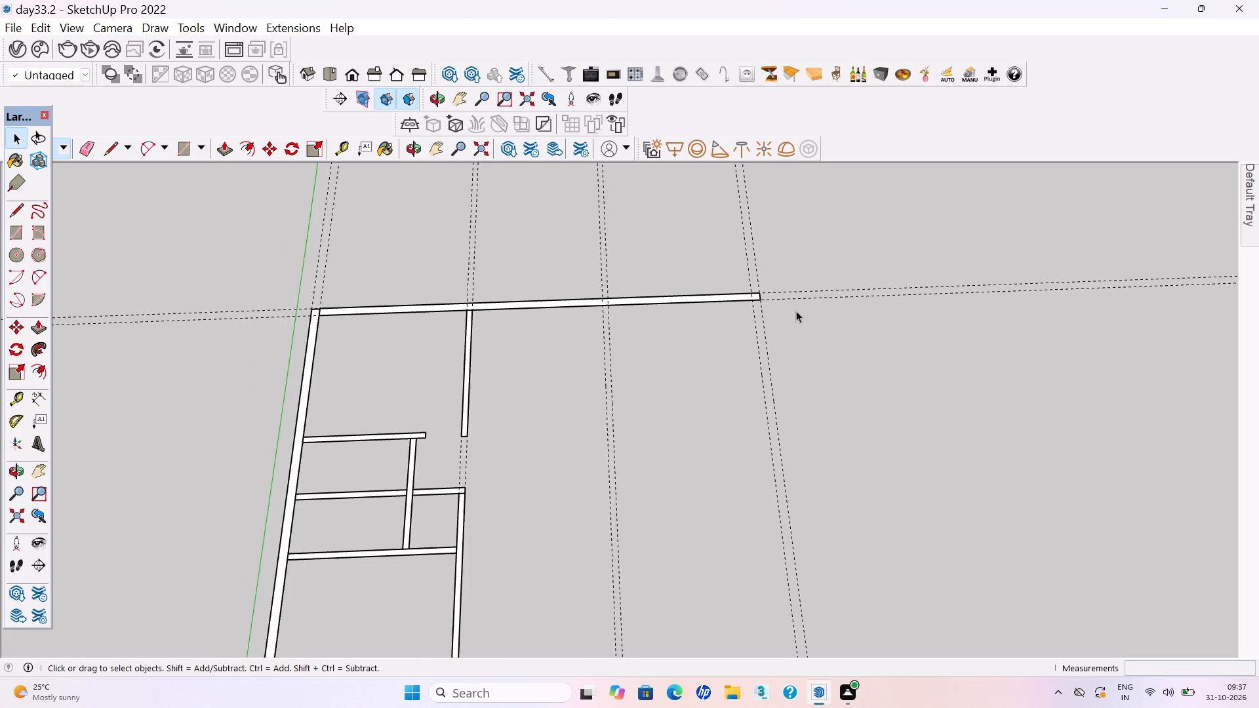
pyautogui.scroll(-1, 796, 311)
pyautogui.press('r')
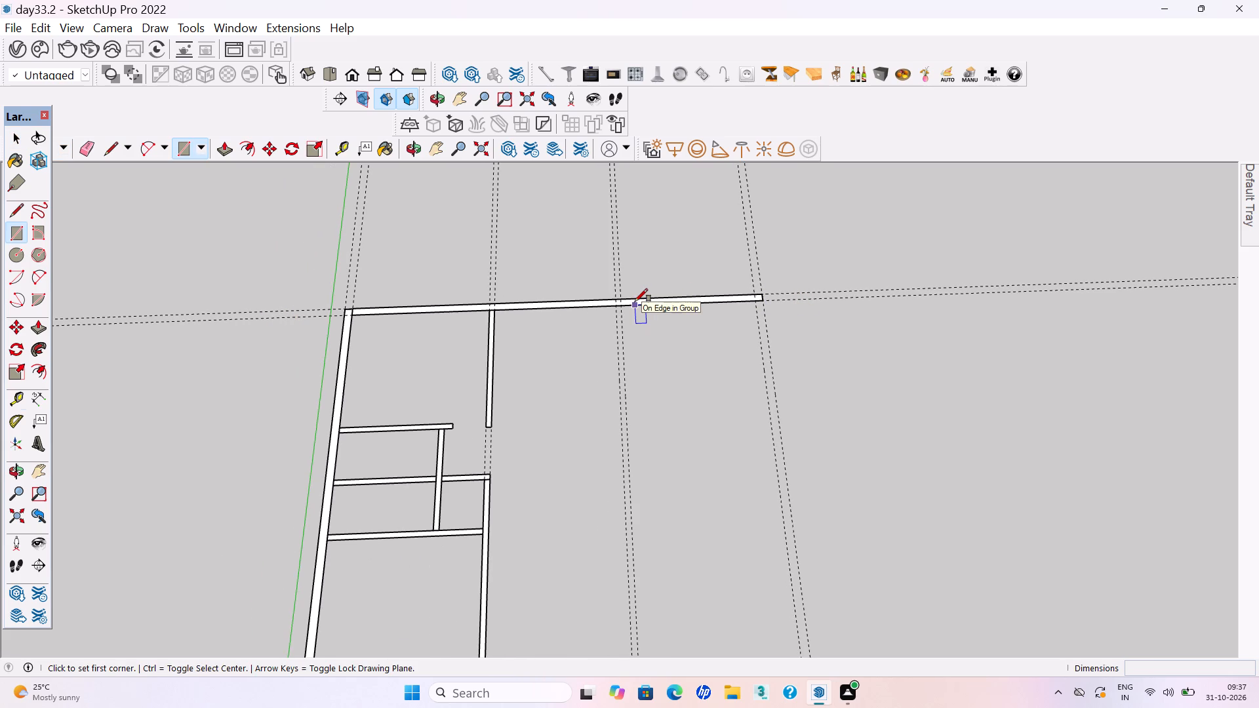
pyautogui.press('t')
pyautogui.click(568, 309)
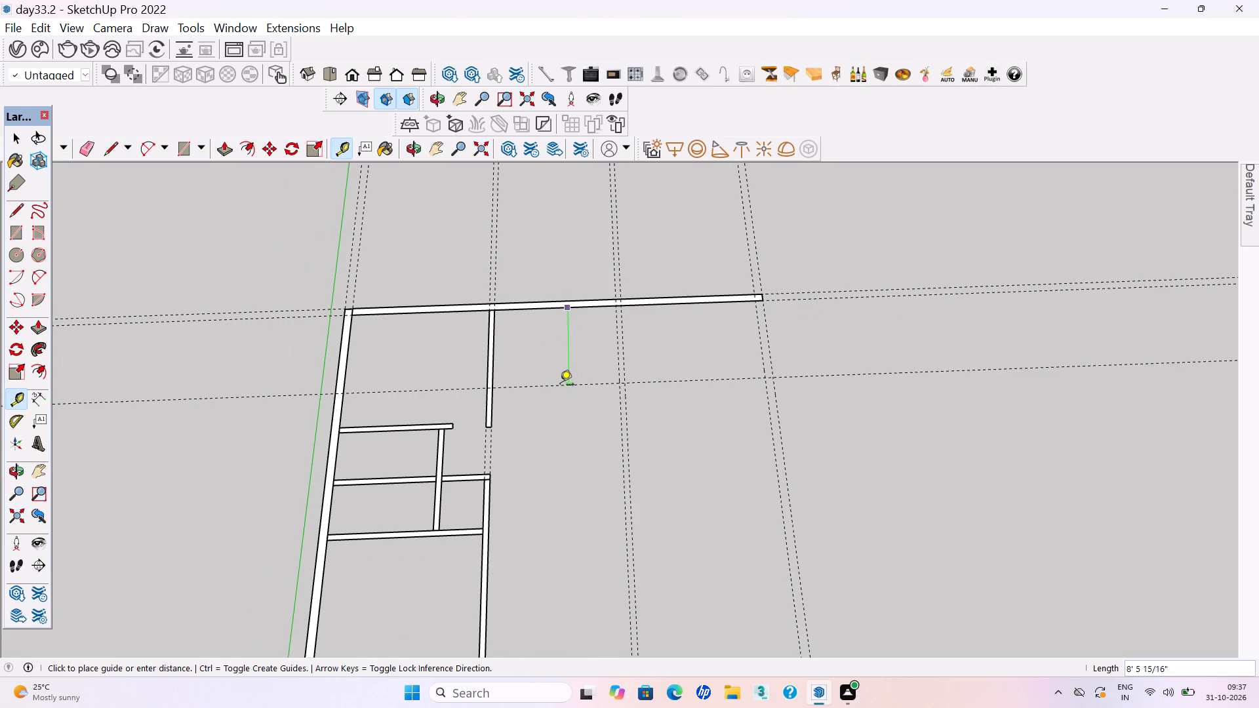
pyautogui.write('10\'9"')
pyautogui.press('Return')
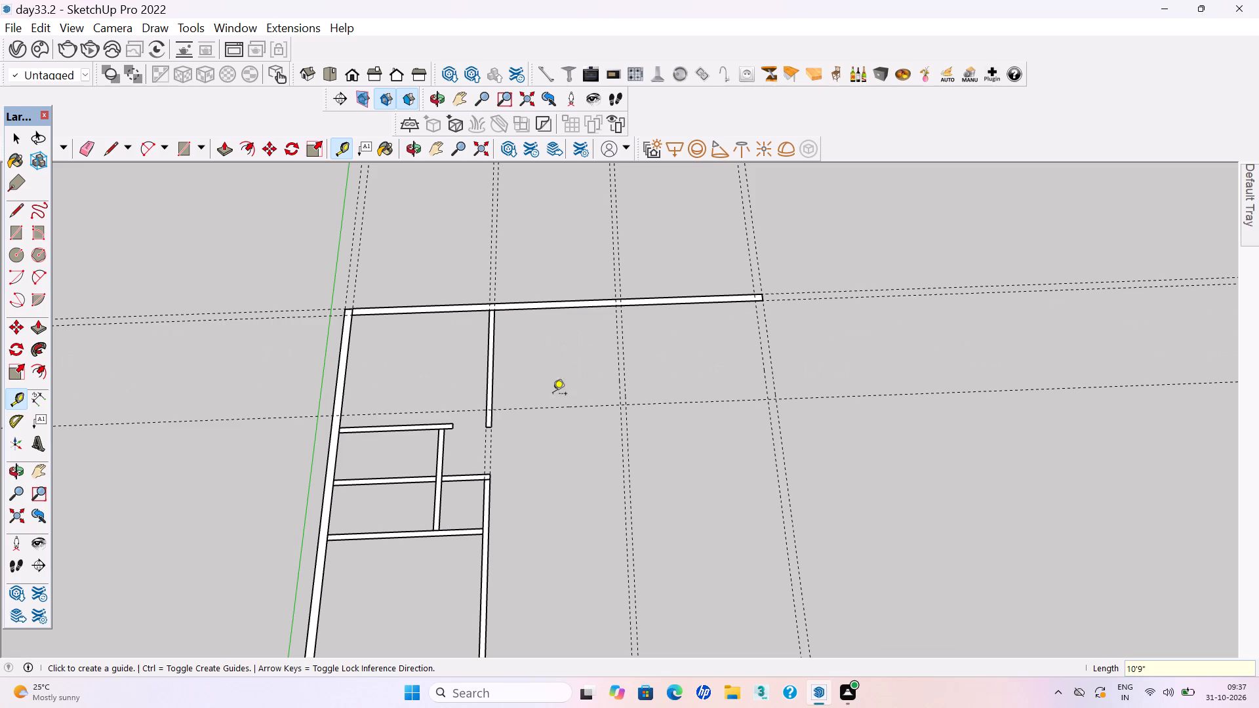
pyautogui.click(546, 406)
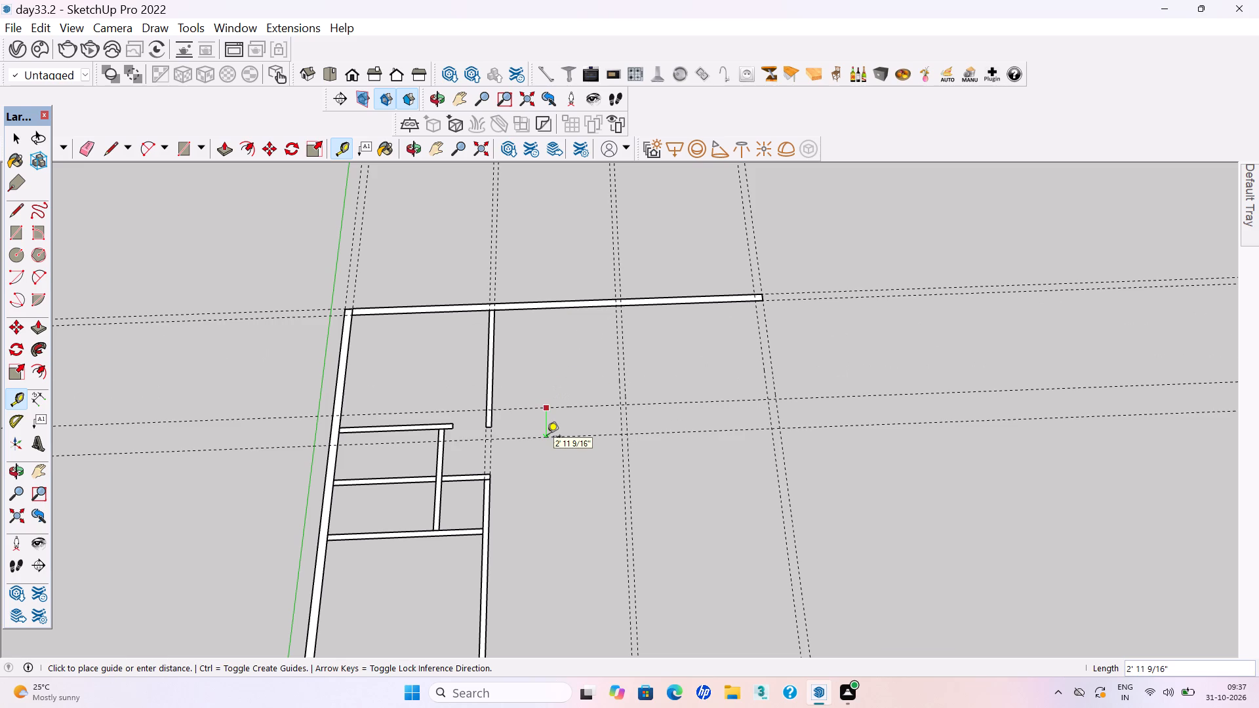
pyautogui.press('space')
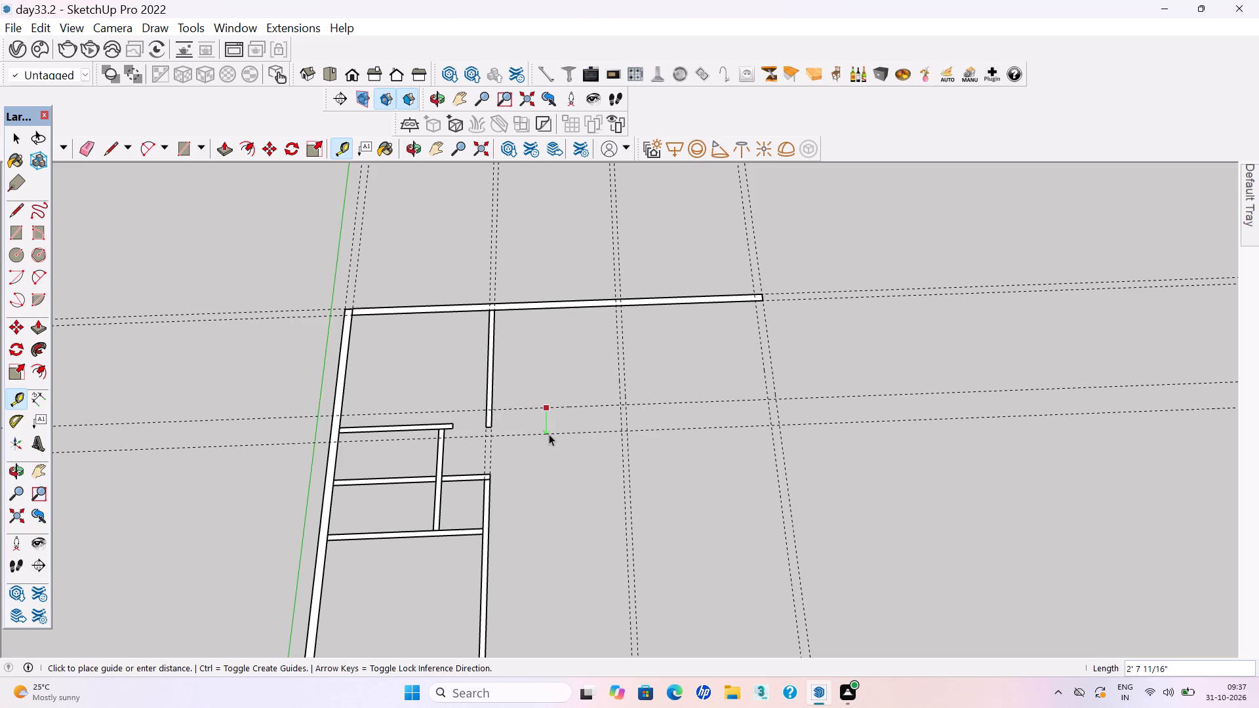
# Draw a 6" by 10'9" wall rectangle between the 12' room's guide pair, starting at the end wall, and group it.
pyautogui.scroll(3, 649, 393)
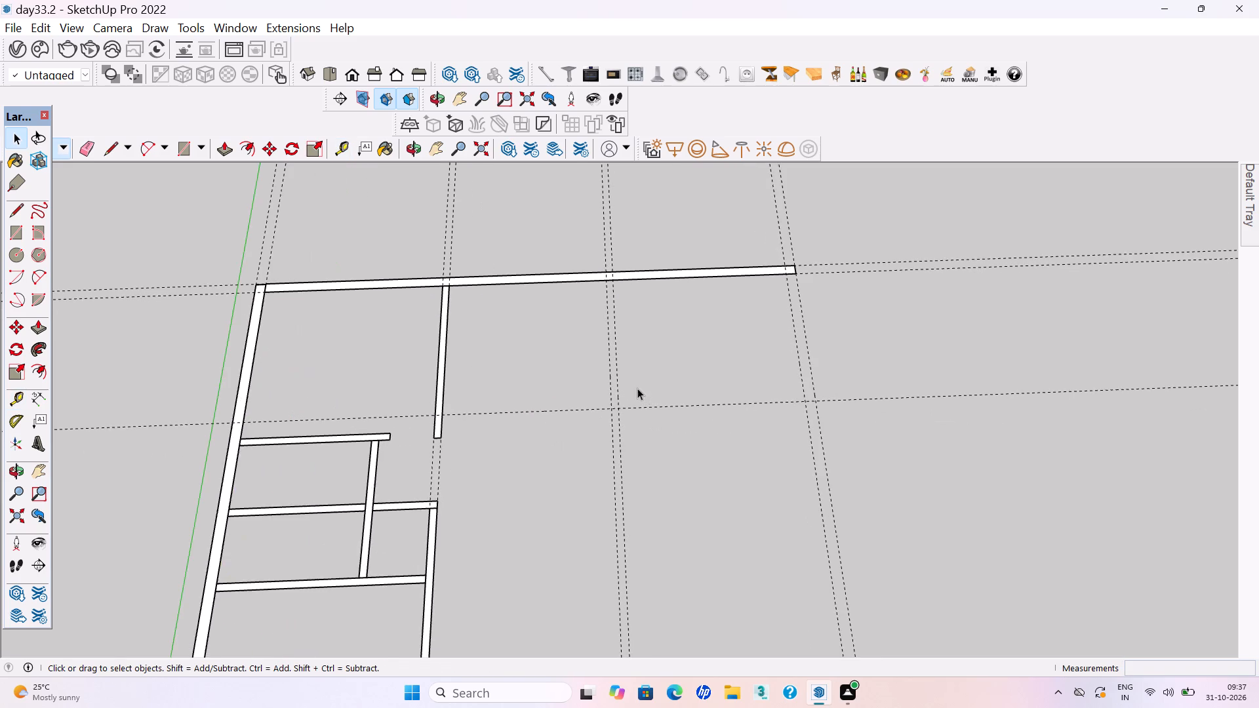
pyautogui.scroll(2, 629, 383)
pyautogui.press('r')
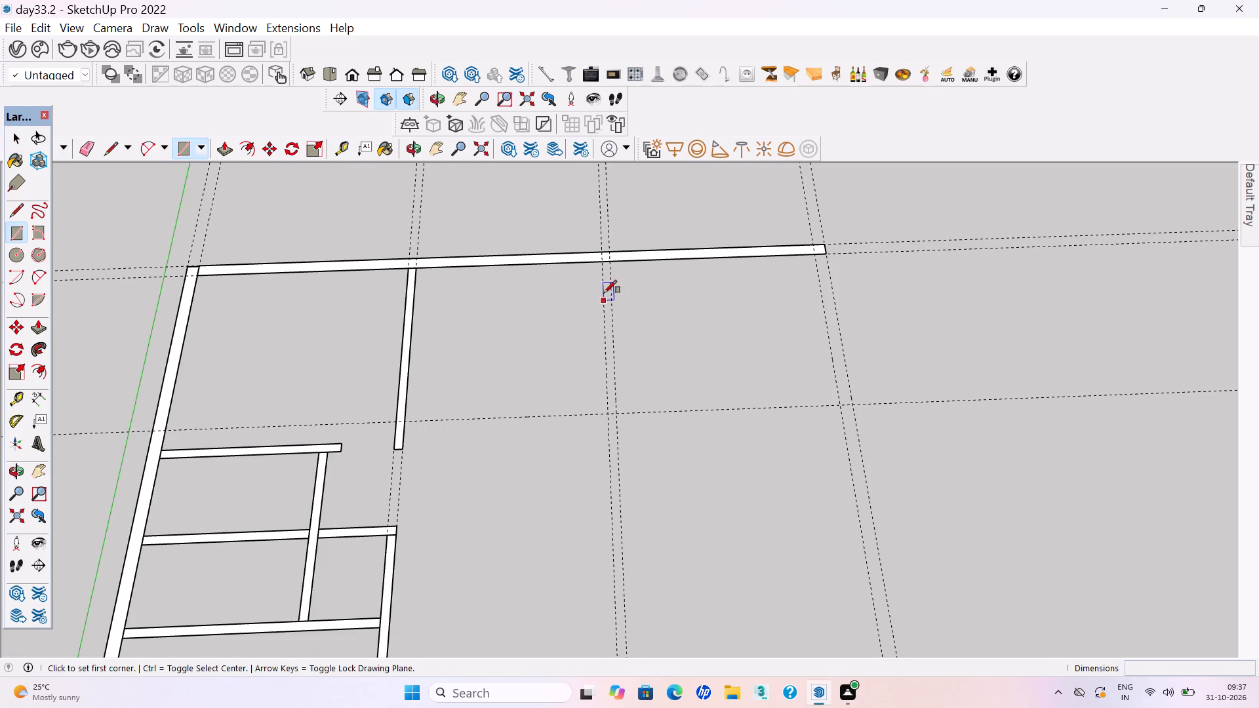
pyautogui.click(599, 261)
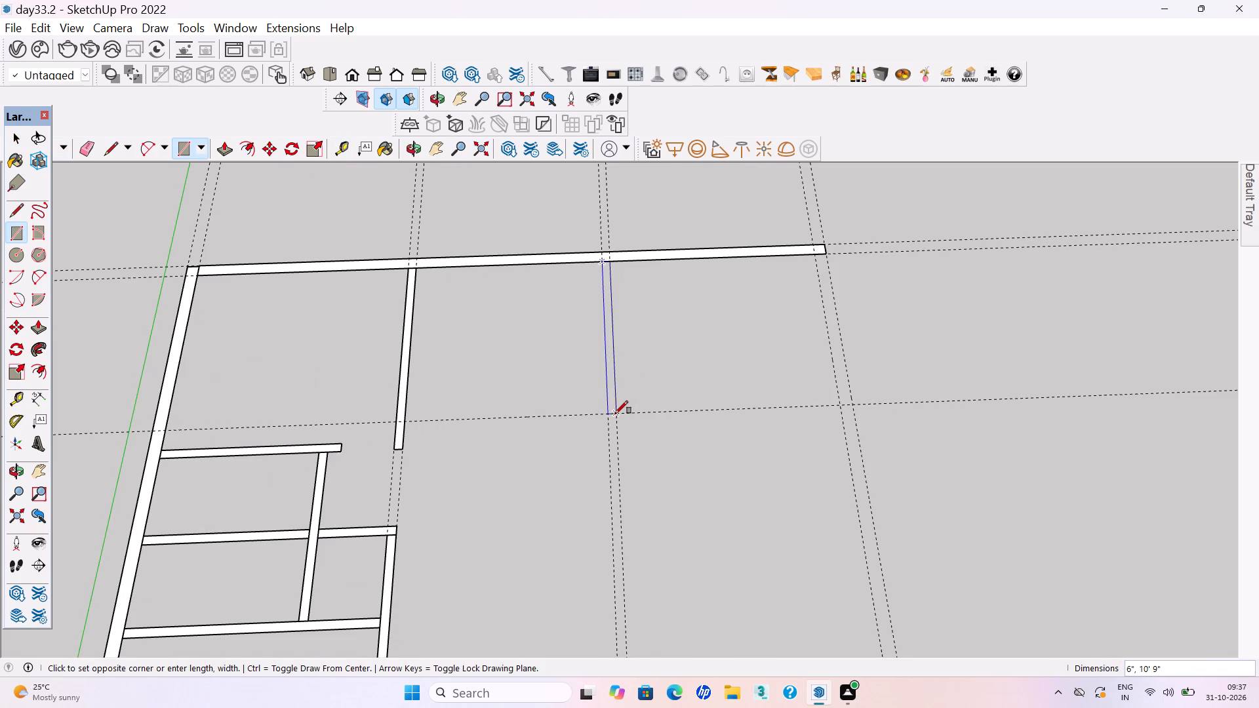
pyautogui.click(615, 414)
pyautogui.scroll(5, 612, 410)
pyautogui.press('space')
pyautogui.doubleClick(610, 406)
pyautogui.rightClick(610, 404)
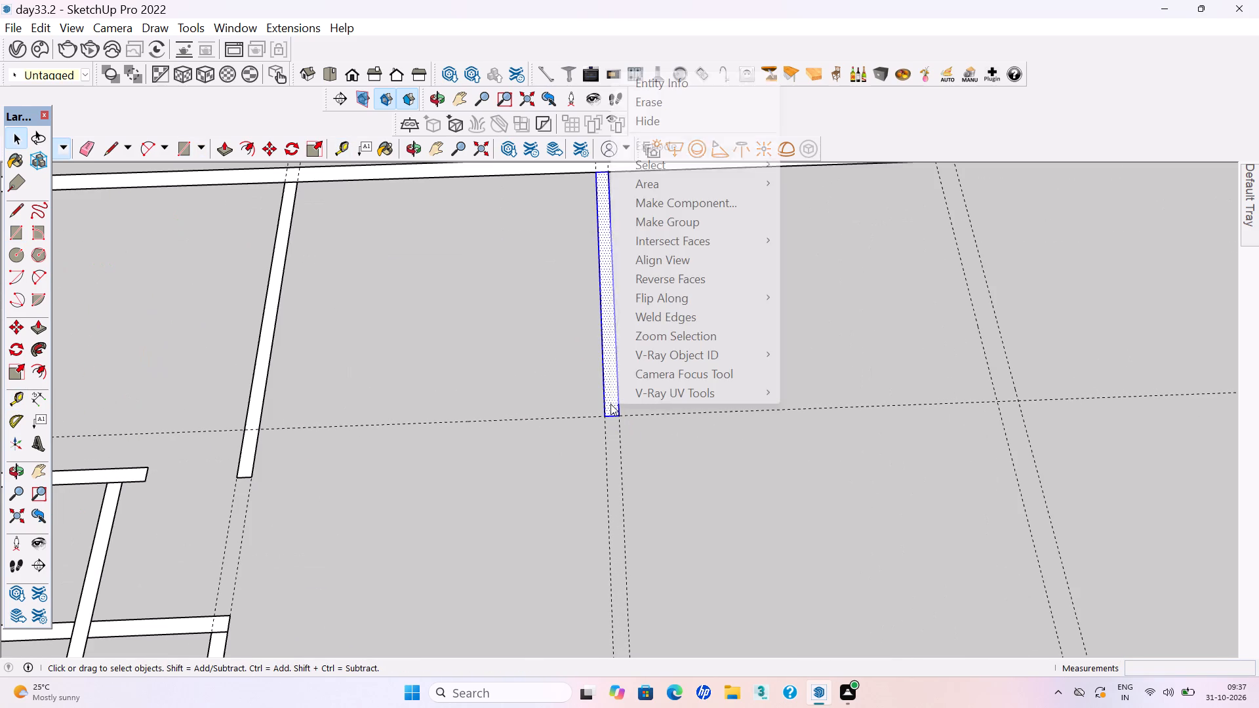
pyautogui.click(661, 218)
pyautogui.click(732, 501)
# Delete the cross guide at the free end of the new 6" wall.
pyautogui.moveTo(849, 491); pyautogui.dragTo(824, 418)
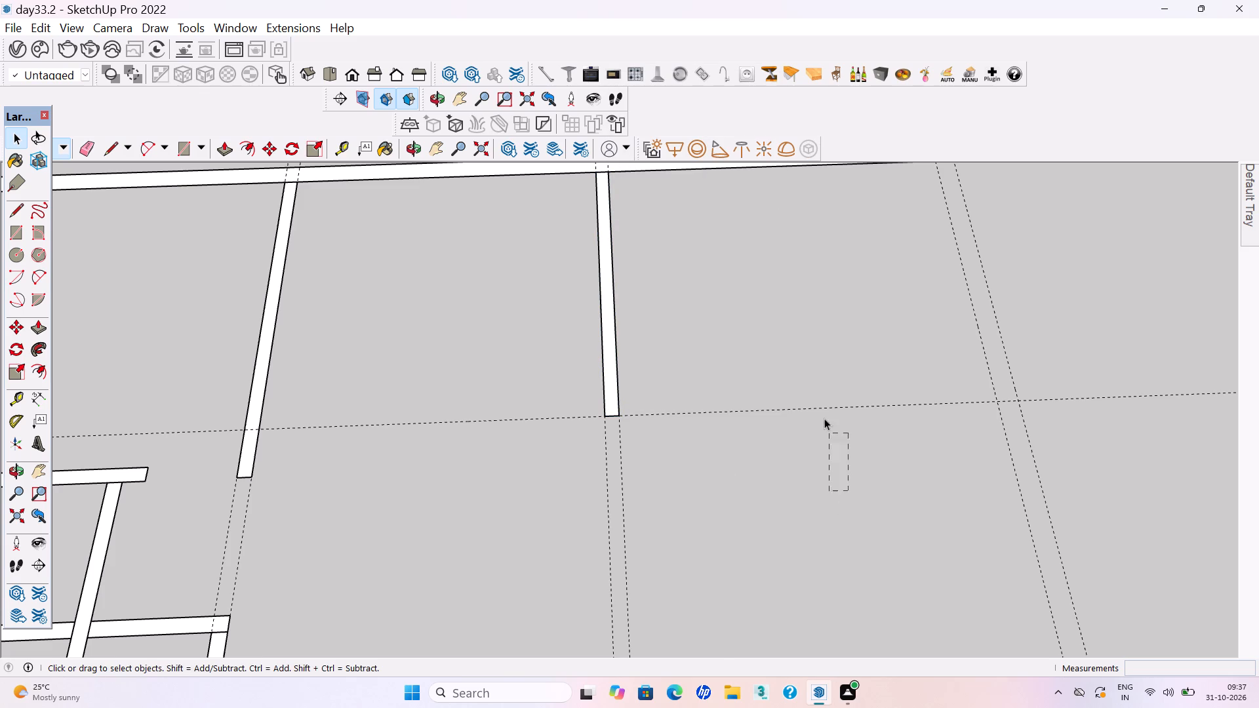
pyautogui.moveTo(824, 418); pyautogui.dragTo(795, 353)
pyautogui.press('Delete')
# Draw a 9" outer wall about 34'9" long from the end wall along the outermost guide pair, and group it.
pyautogui.scroll(-6, 736, 466)
pyautogui.scroll(-1, 650, 402)
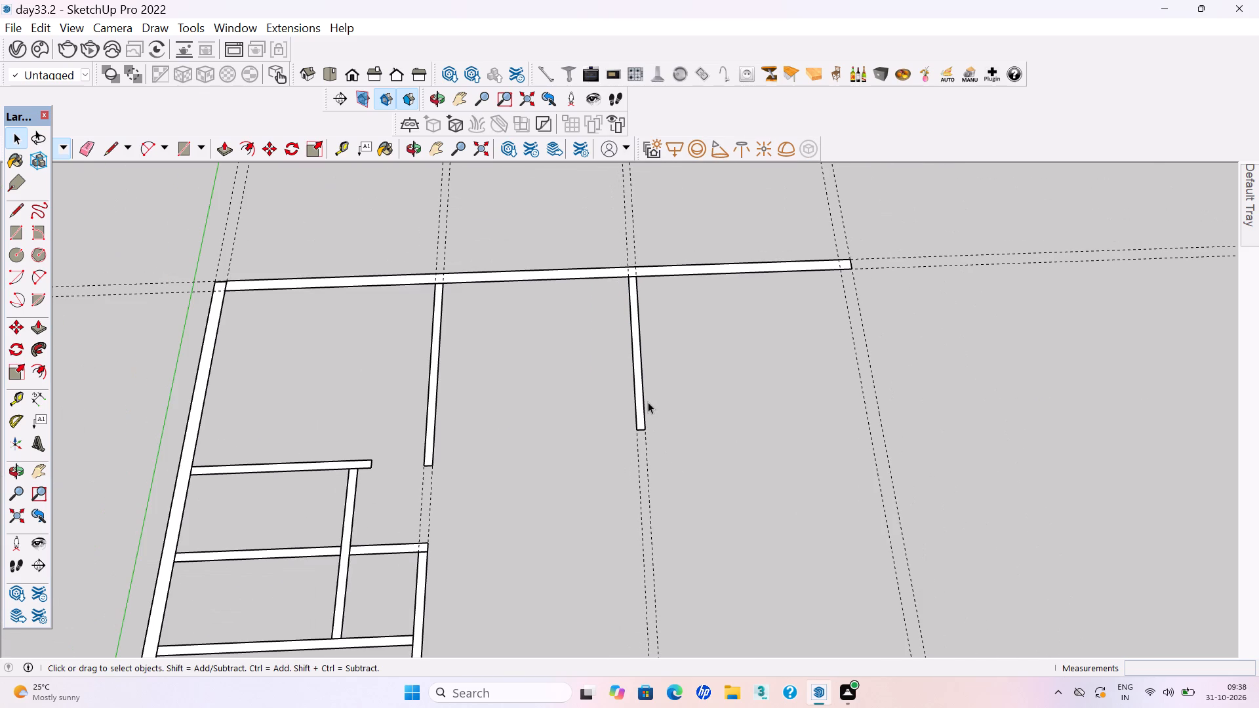
pyautogui.press('r')
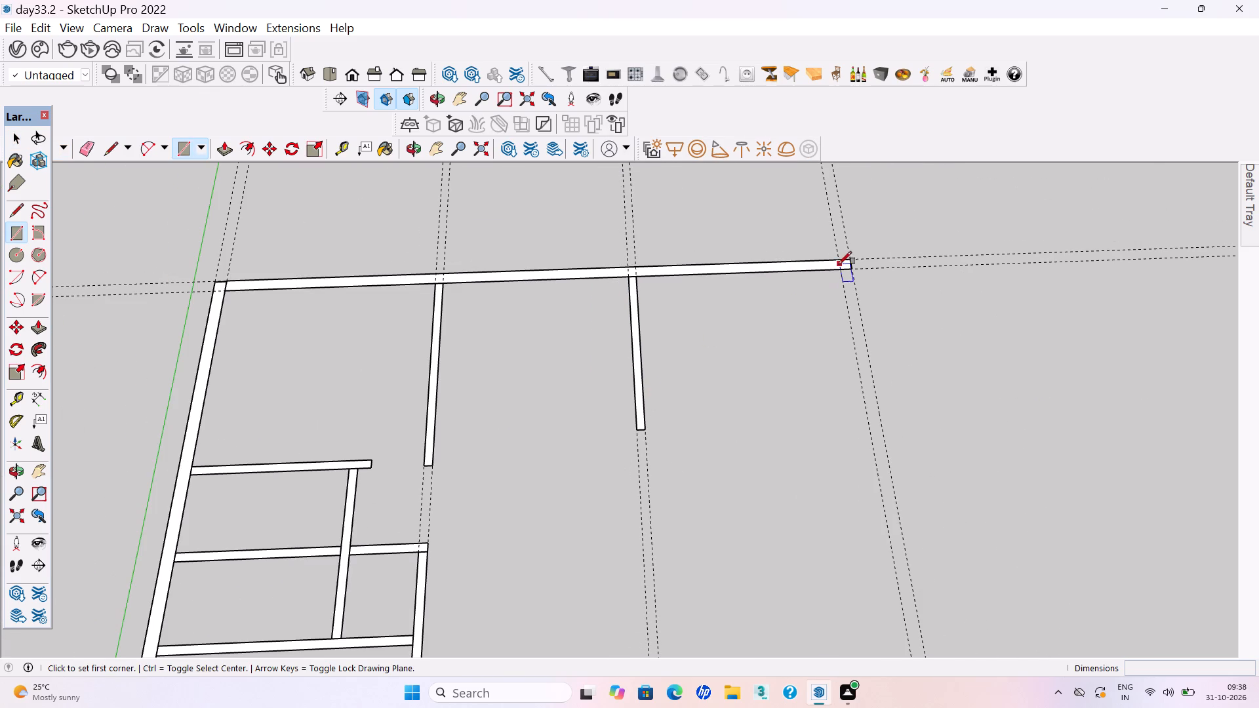
pyautogui.click(839, 268)
pyautogui.scroll(-12, 786, 260)
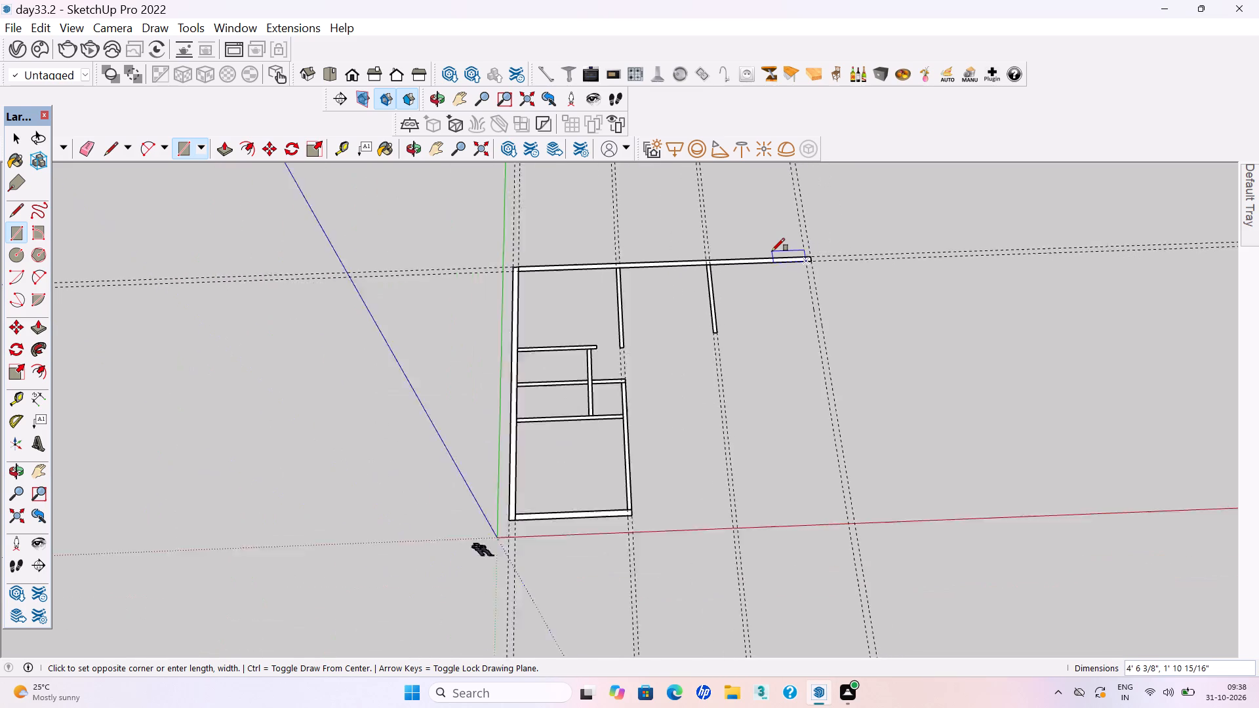
pyautogui.scroll(-1, 772, 251)
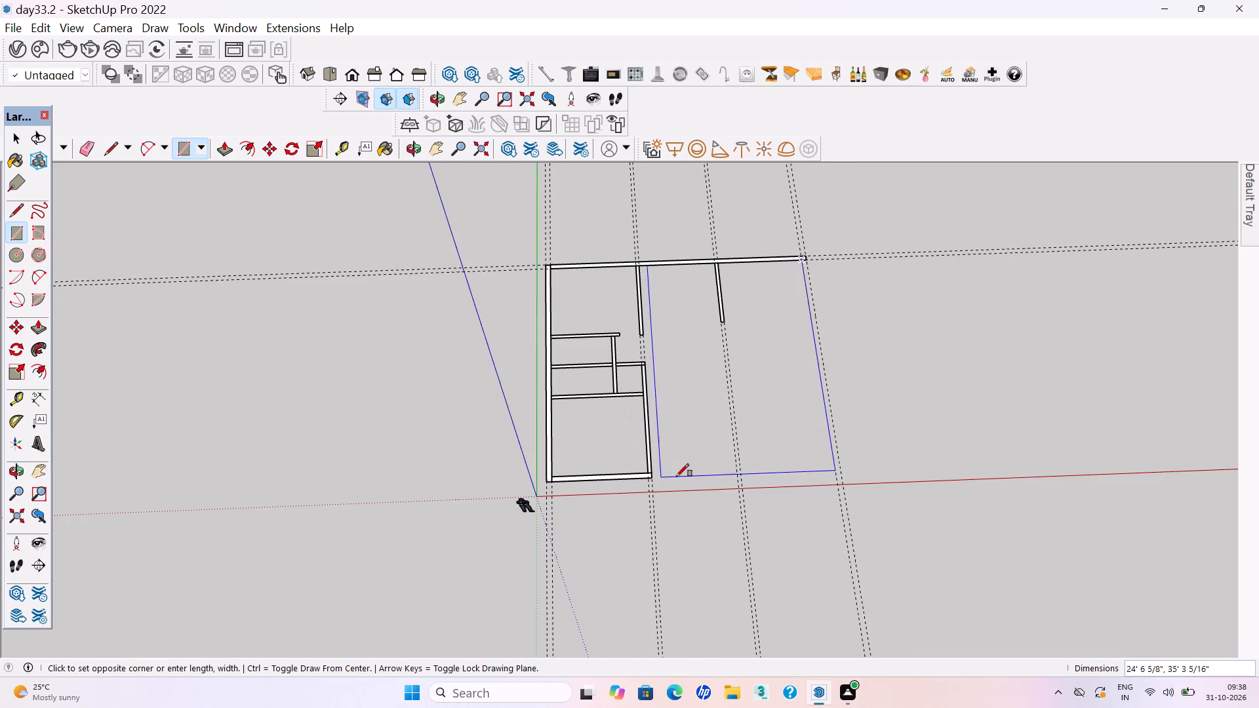
pyautogui.click(840, 467)
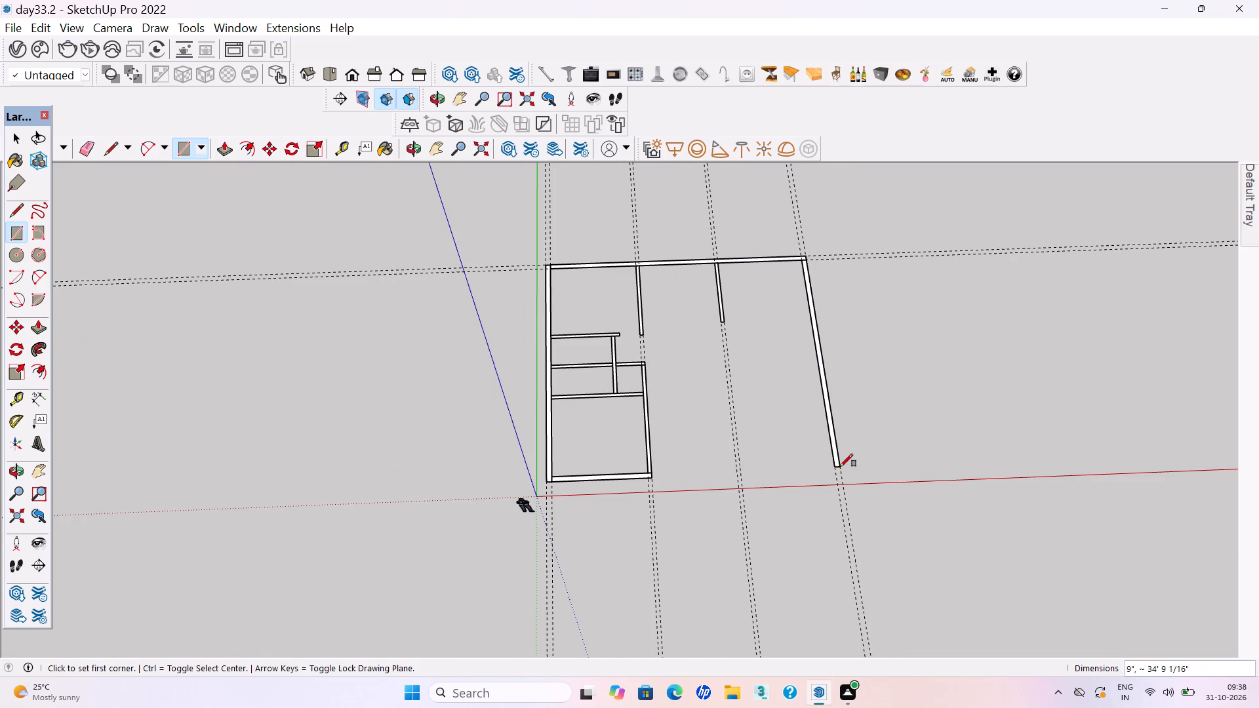
pyautogui.press('space')
pyautogui.scroll(4, 837, 466)
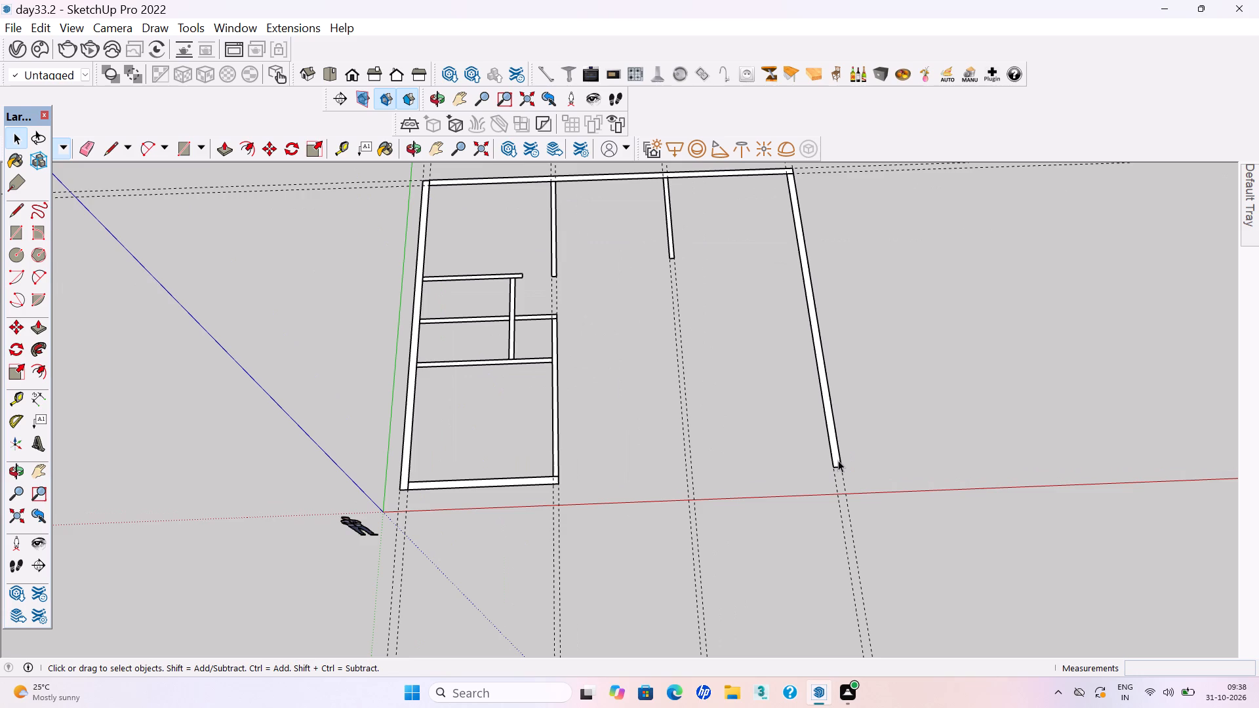
pyautogui.doubleClick(835, 456)
pyautogui.rightClick(835, 456)
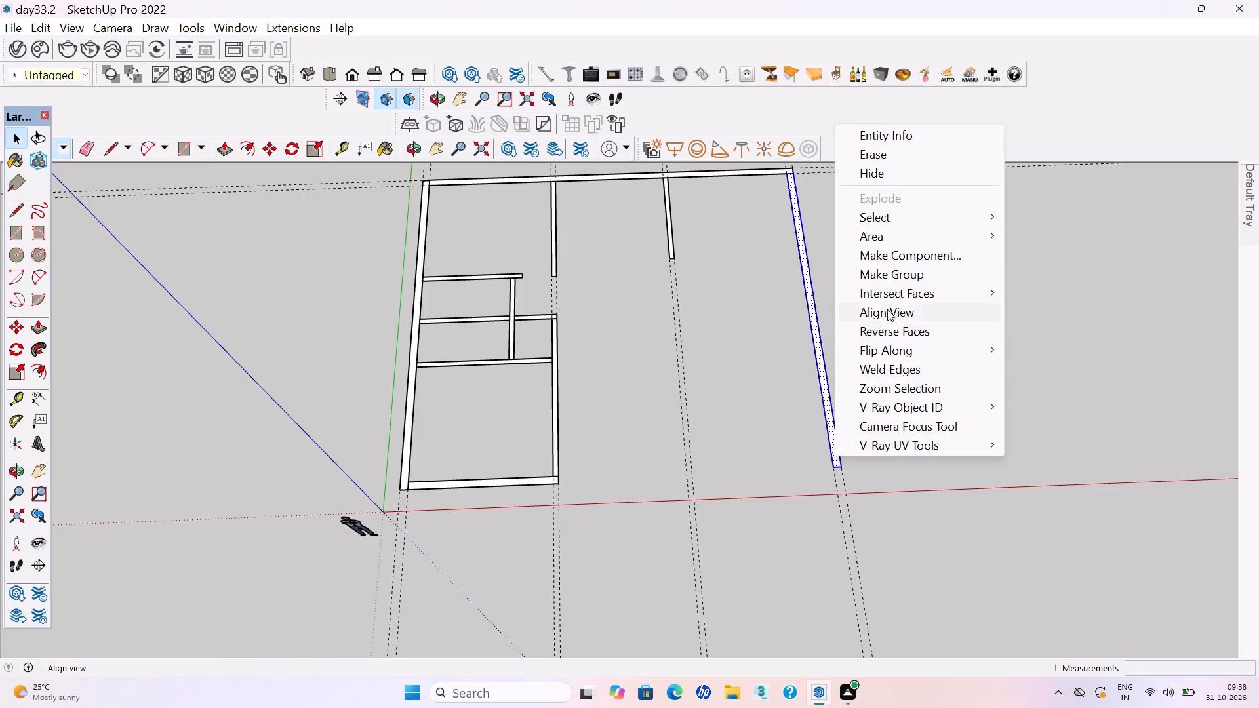
pyautogui.click(880, 275)
pyautogui.click(768, 398)
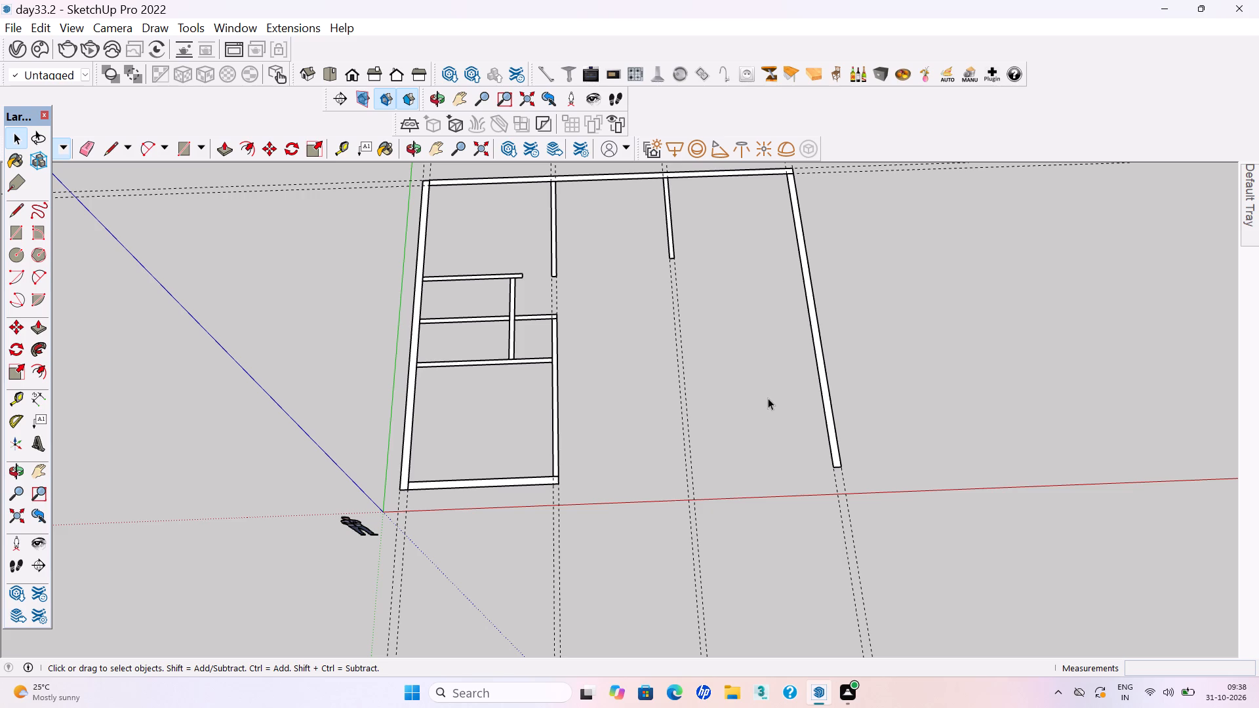
# Place a guide 10'5" inward from the end wall's inner edge in the 13'4" room, and a second guide 6" beyond it.
pyautogui.press('t')
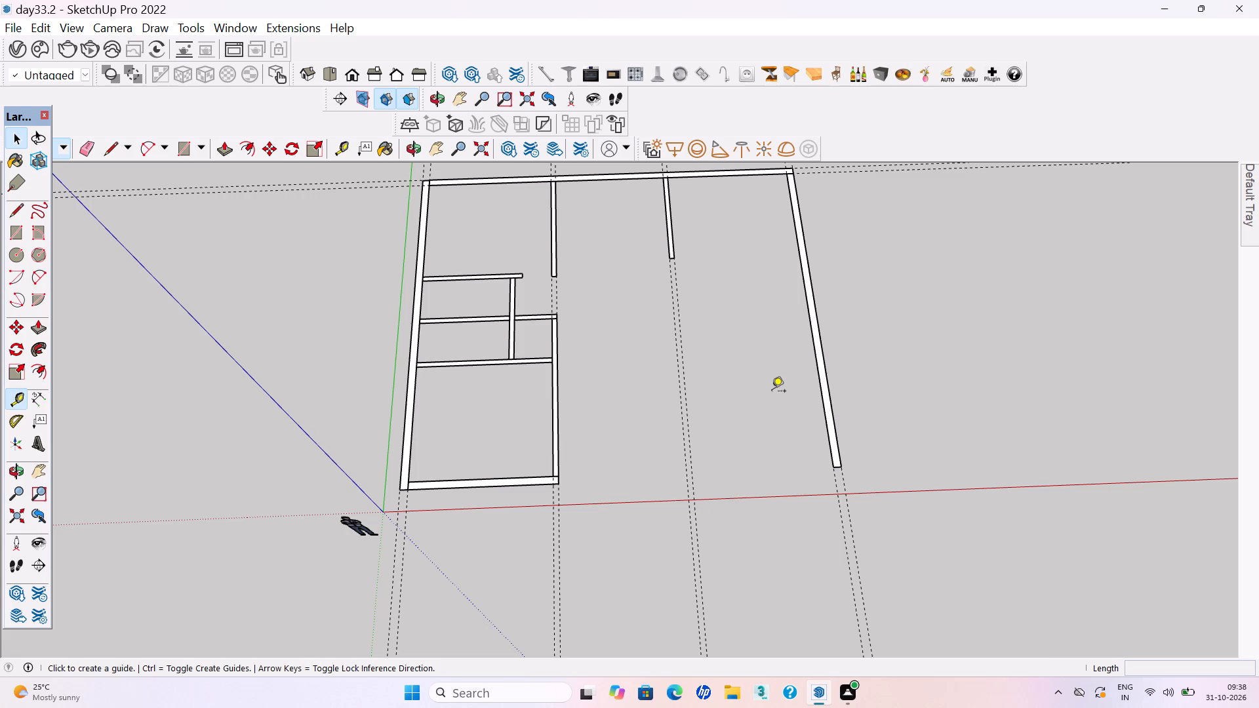
pyautogui.scroll(-2, 722, 392)
pyautogui.scroll(7, 716, 191)
pyautogui.click(719, 203)
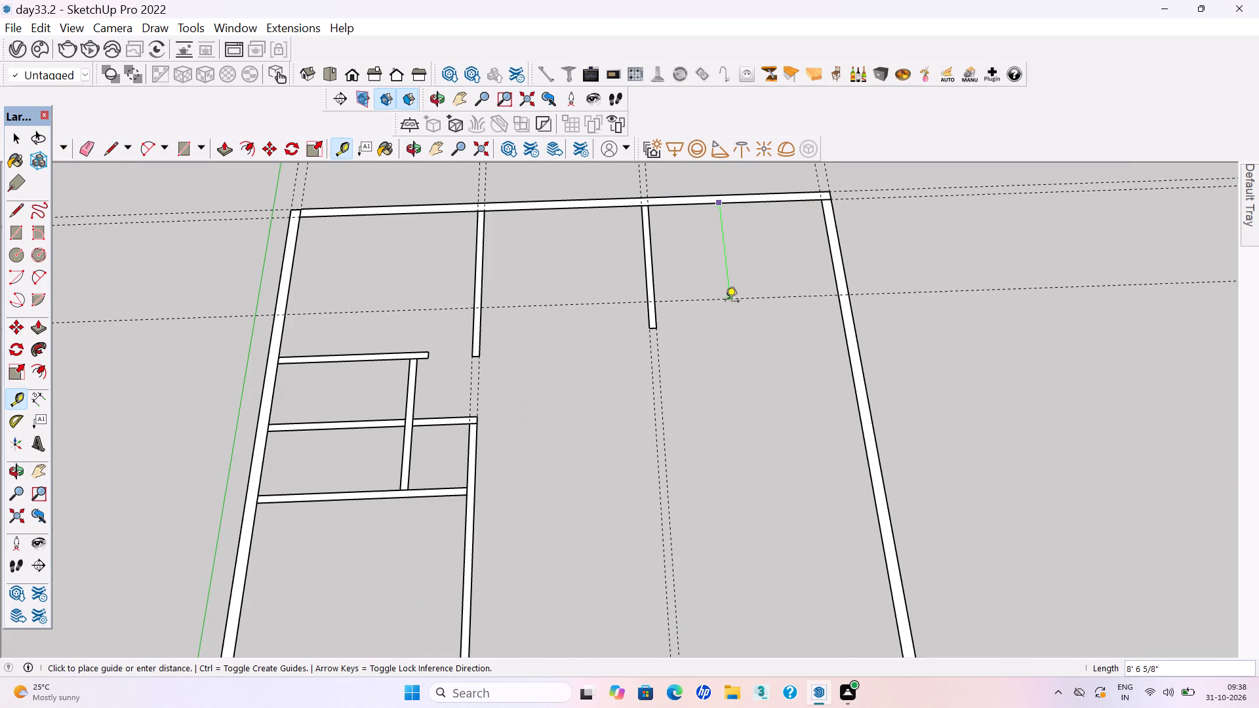
pyautogui.write('10\'5"')
pyautogui.press('Return')
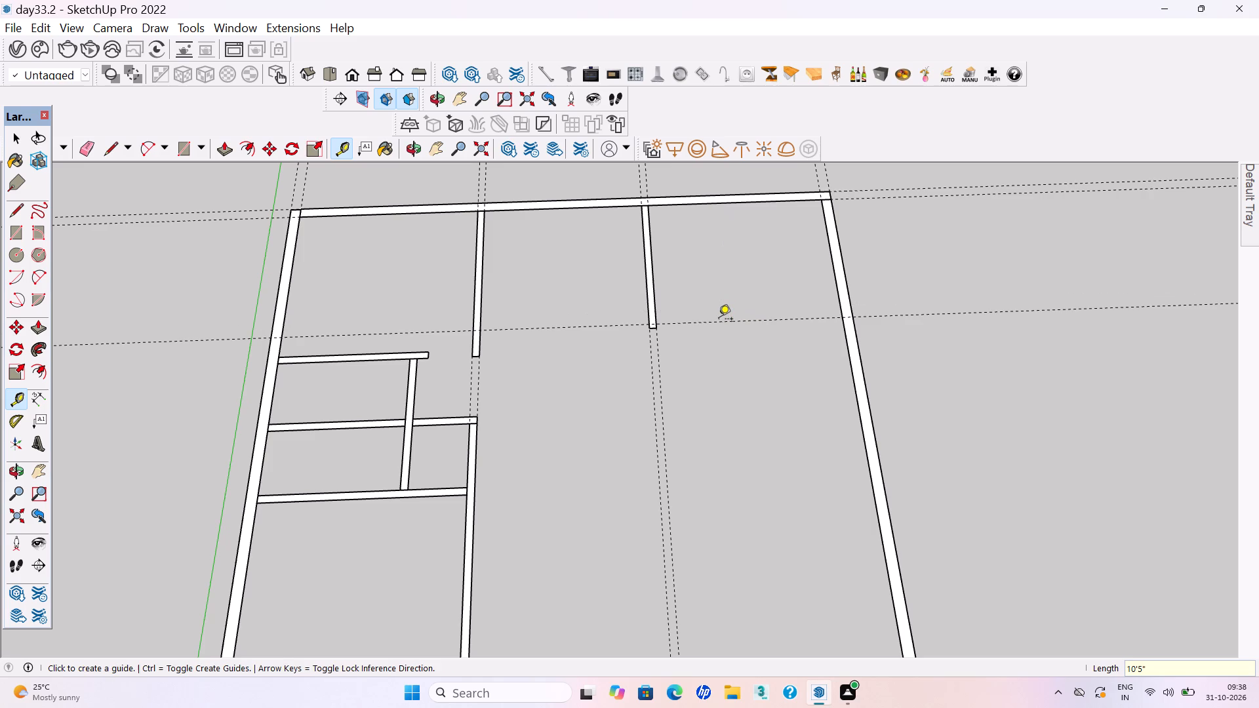
pyautogui.click(742, 321)
pyautogui.write('6"')
pyautogui.press('Return')
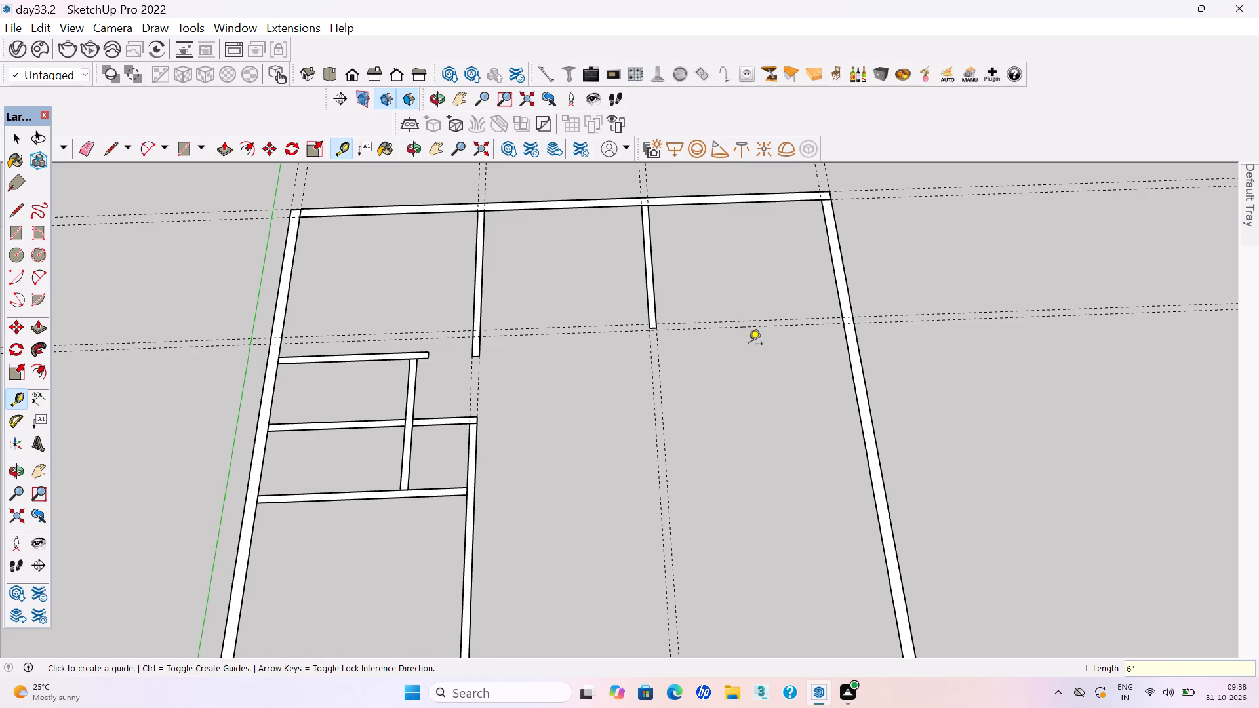
# Draw a 6" by about 6'11" wall rectangle between the new guides, starting at the outer wall's inner edge, and group it.
pyautogui.press('r')
pyautogui.scroll(4, 845, 307)
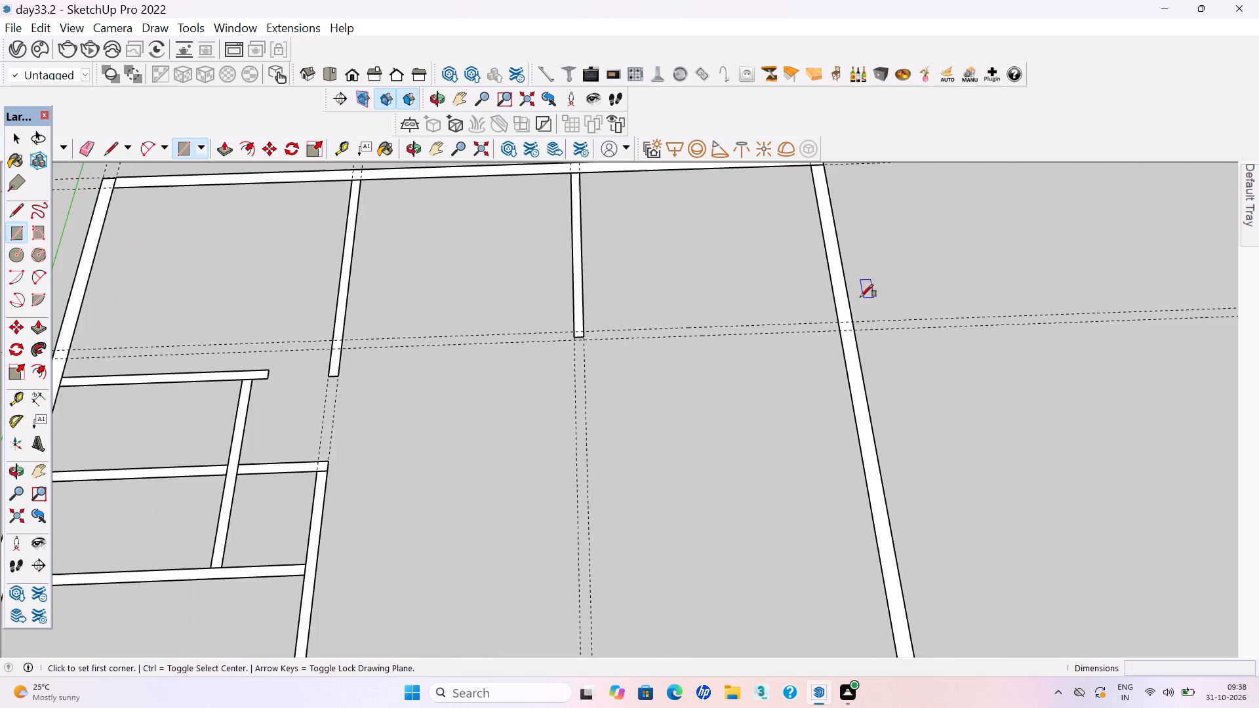
pyautogui.scroll(4, 860, 297)
pyautogui.click(837, 327)
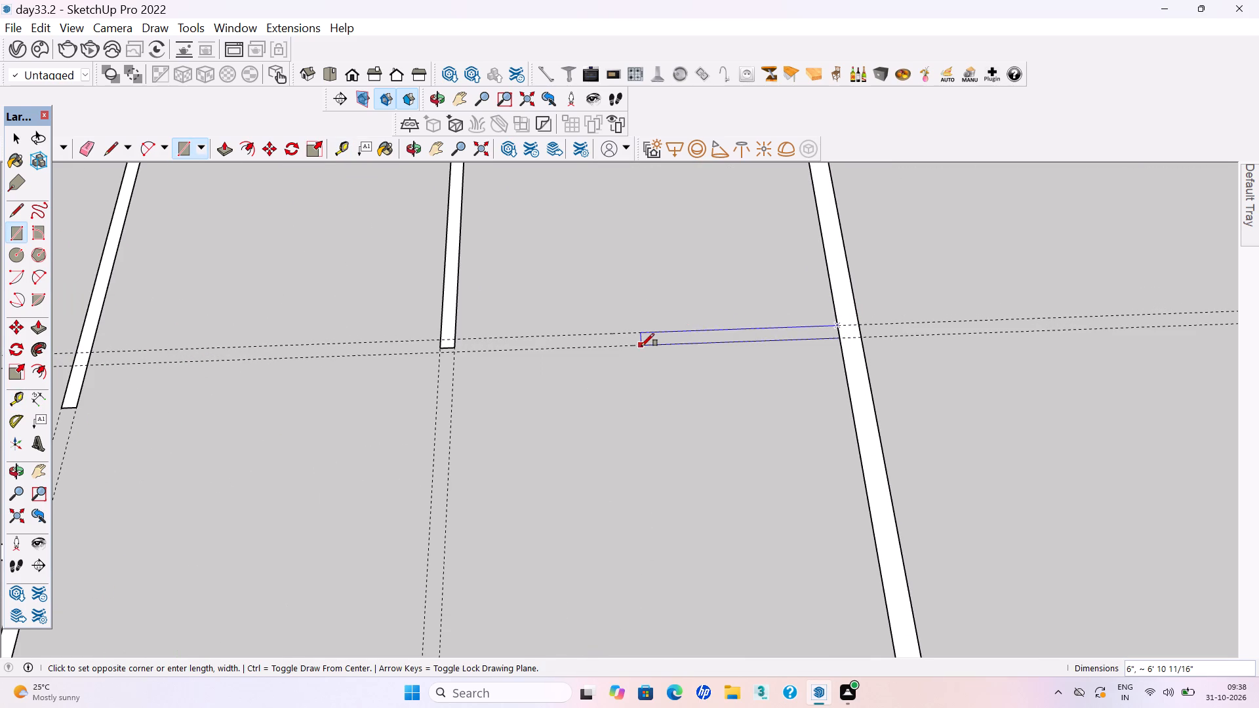
pyautogui.click(641, 346)
pyautogui.press('space')
pyautogui.click(664, 335)
pyautogui.click(664, 335)
pyautogui.rightClick(662, 335)
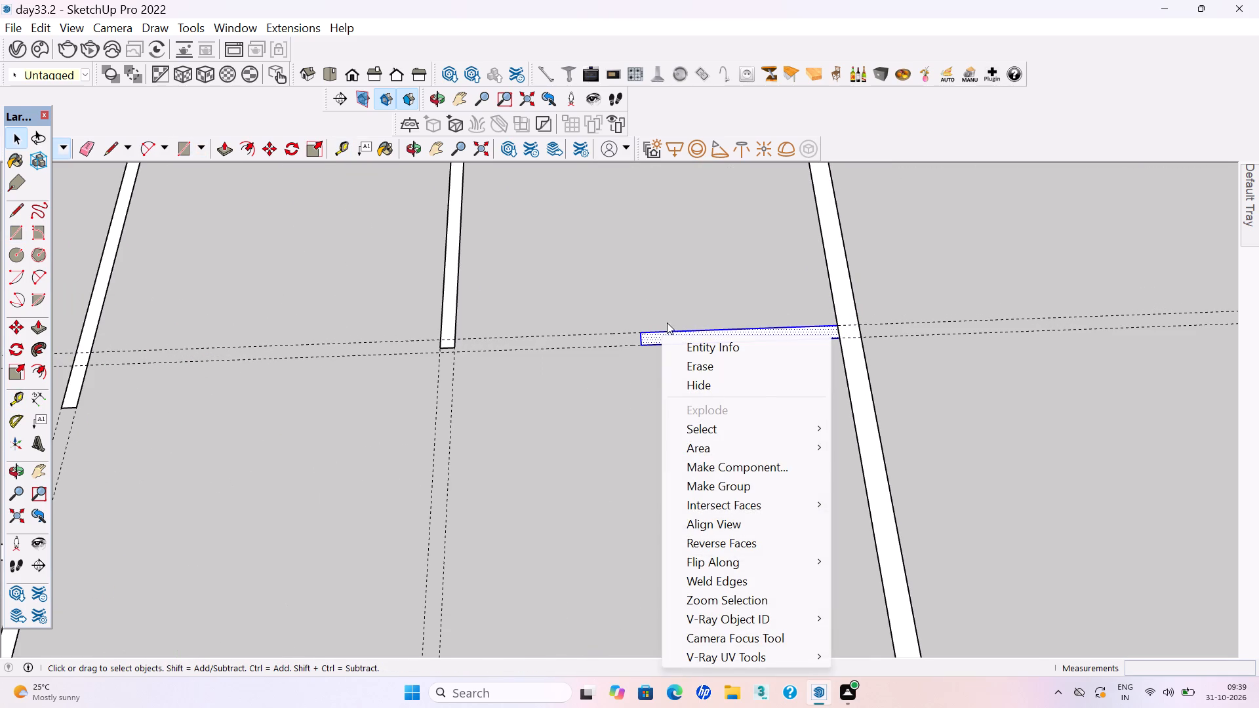
pyautogui.click(729, 487)
pyautogui.click(696, 438)
# Place a guide 4'1" from the new cross wall's edge facing away from the end wall, and another guide 6" beyond it.
pyautogui.scroll(-9, 708, 387)
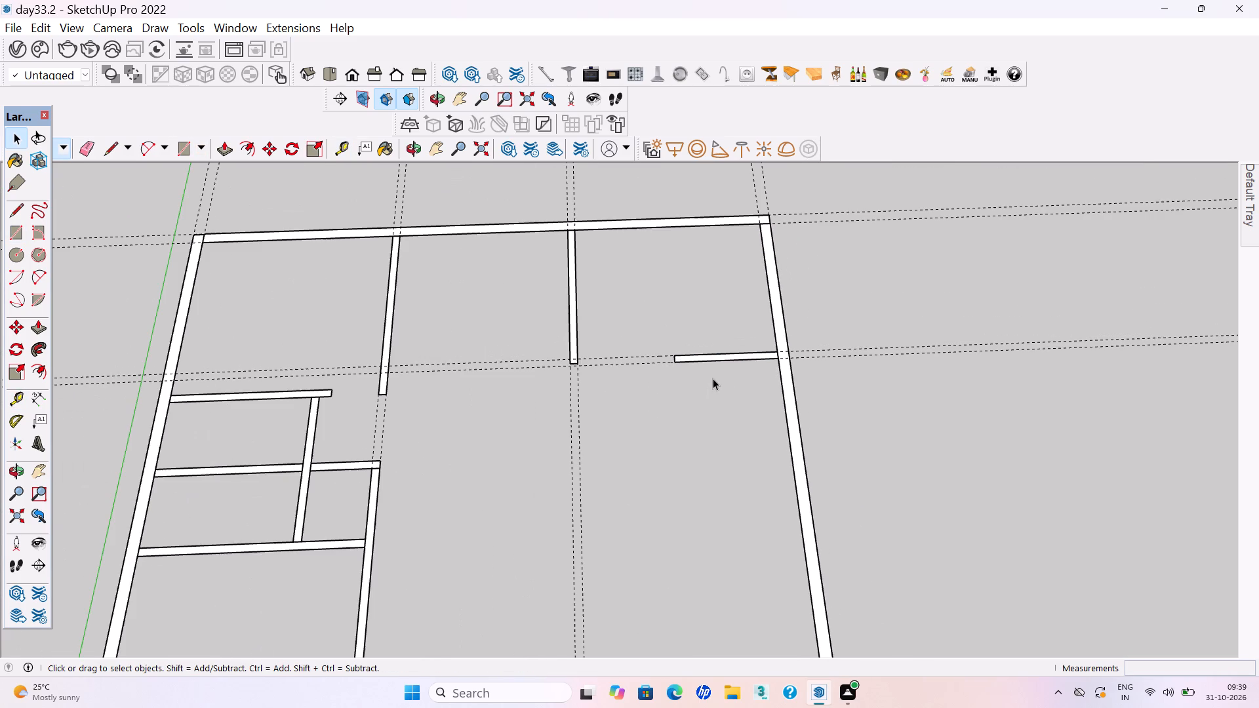
pyautogui.press('t')
pyautogui.scroll(2, 702, 408)
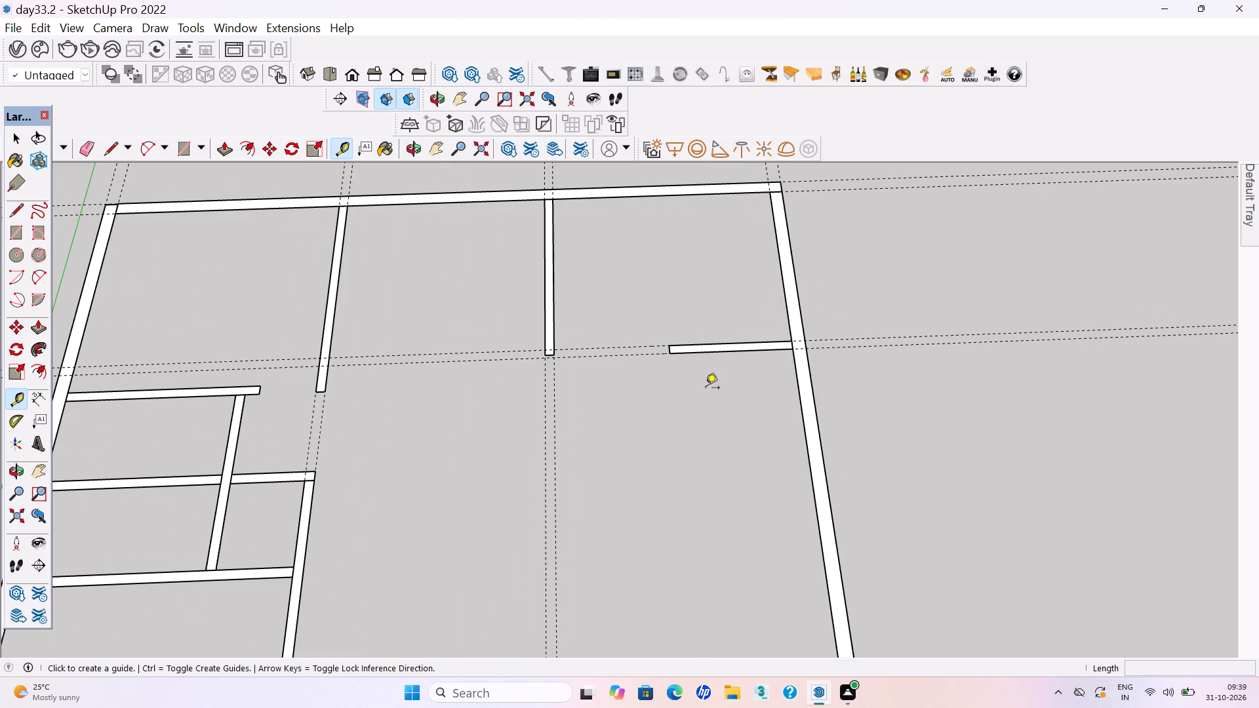
pyautogui.click(690, 355)
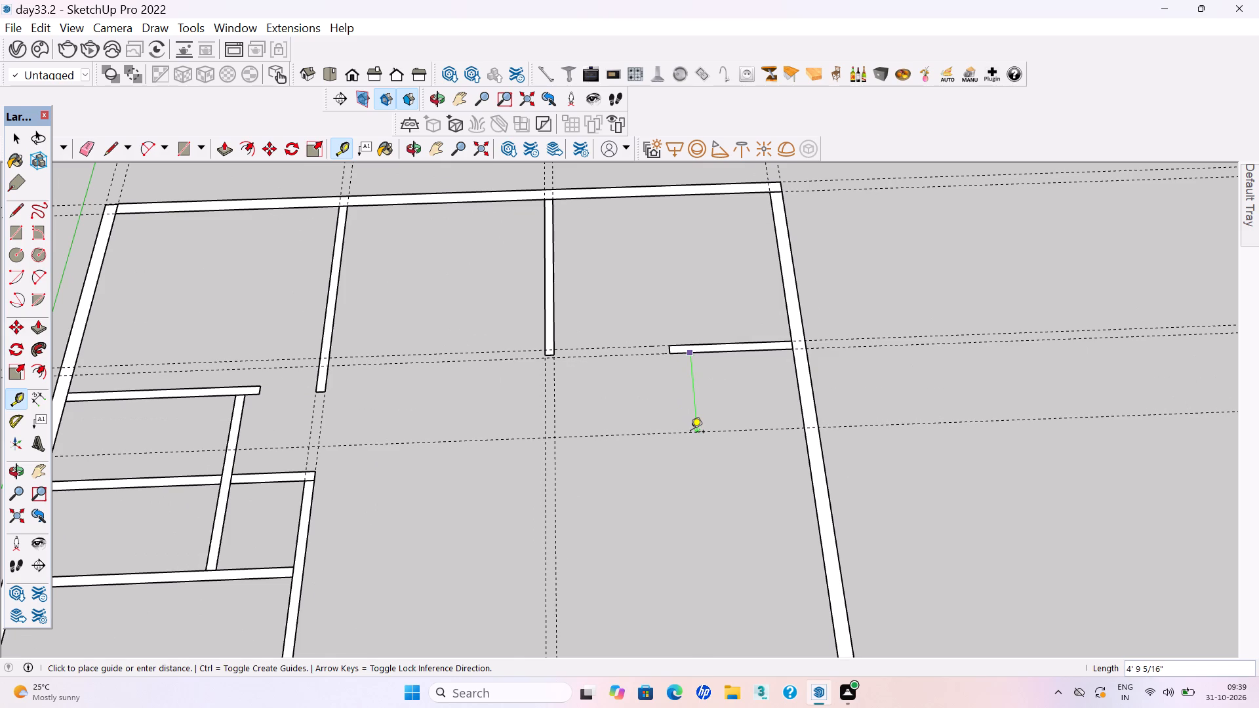
pyautogui.write('4\'1"')
pyautogui.press('Return')
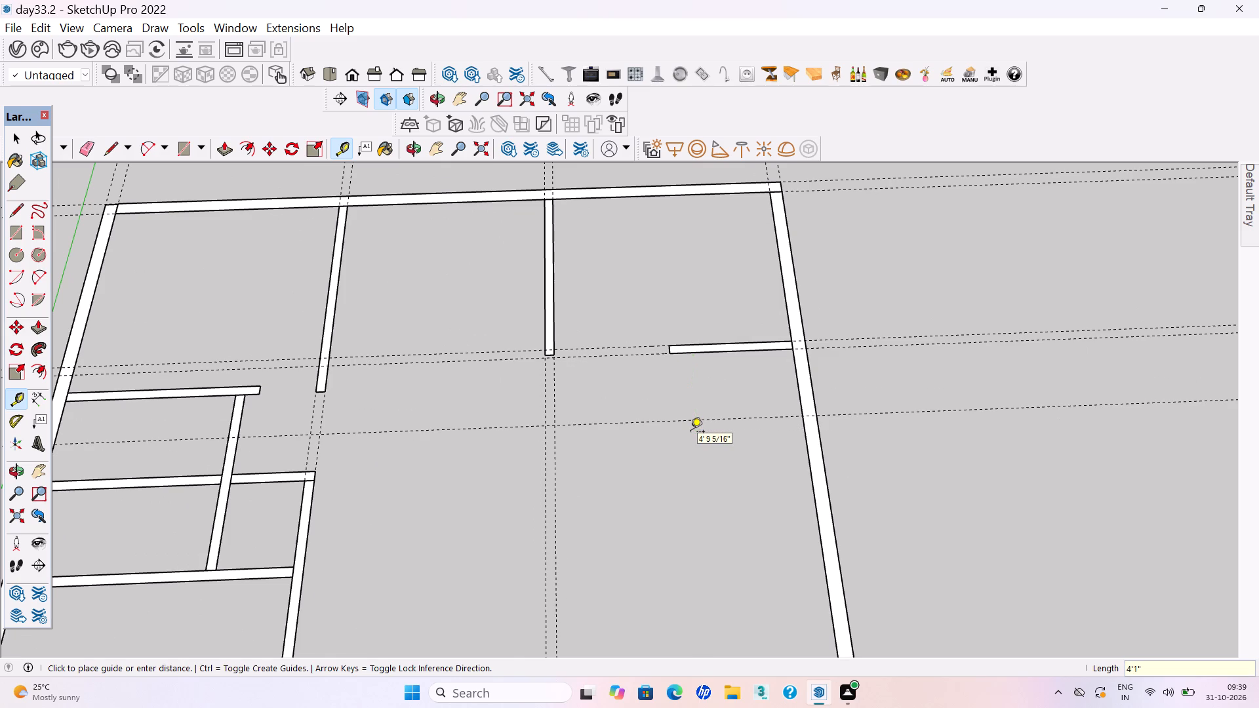
pyautogui.click(684, 419)
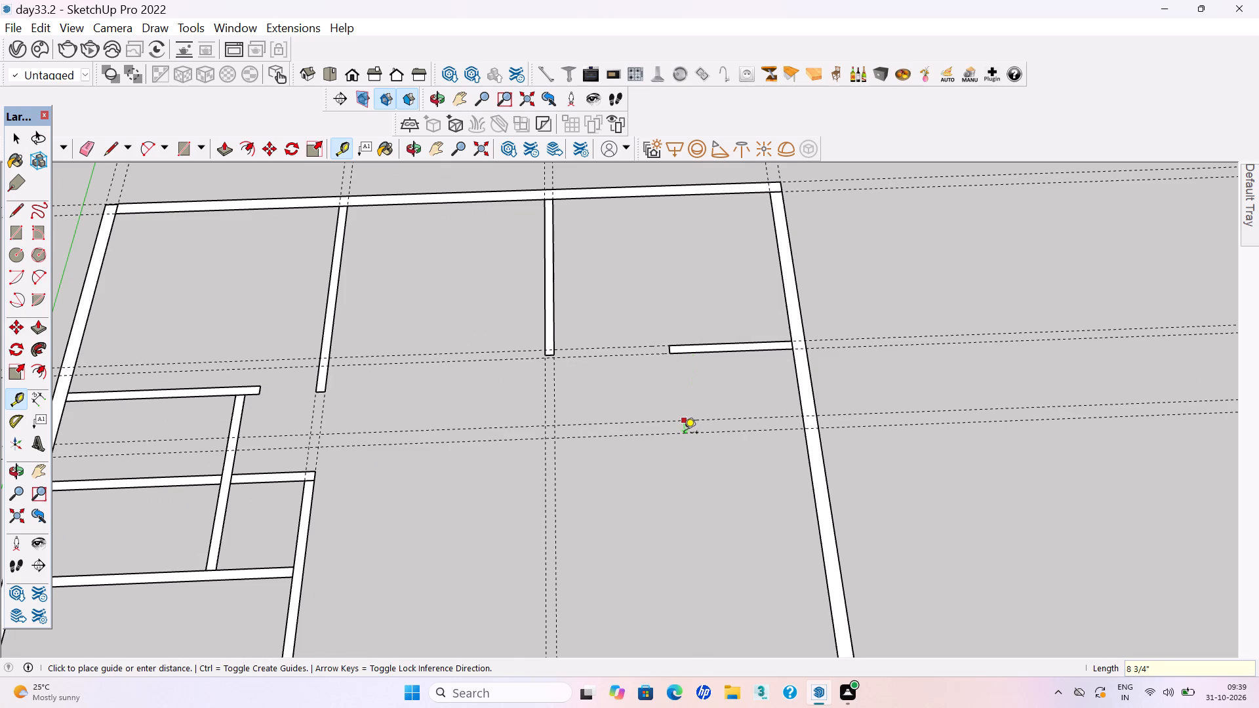
pyautogui.write('6"')
pyautogui.press('Return')
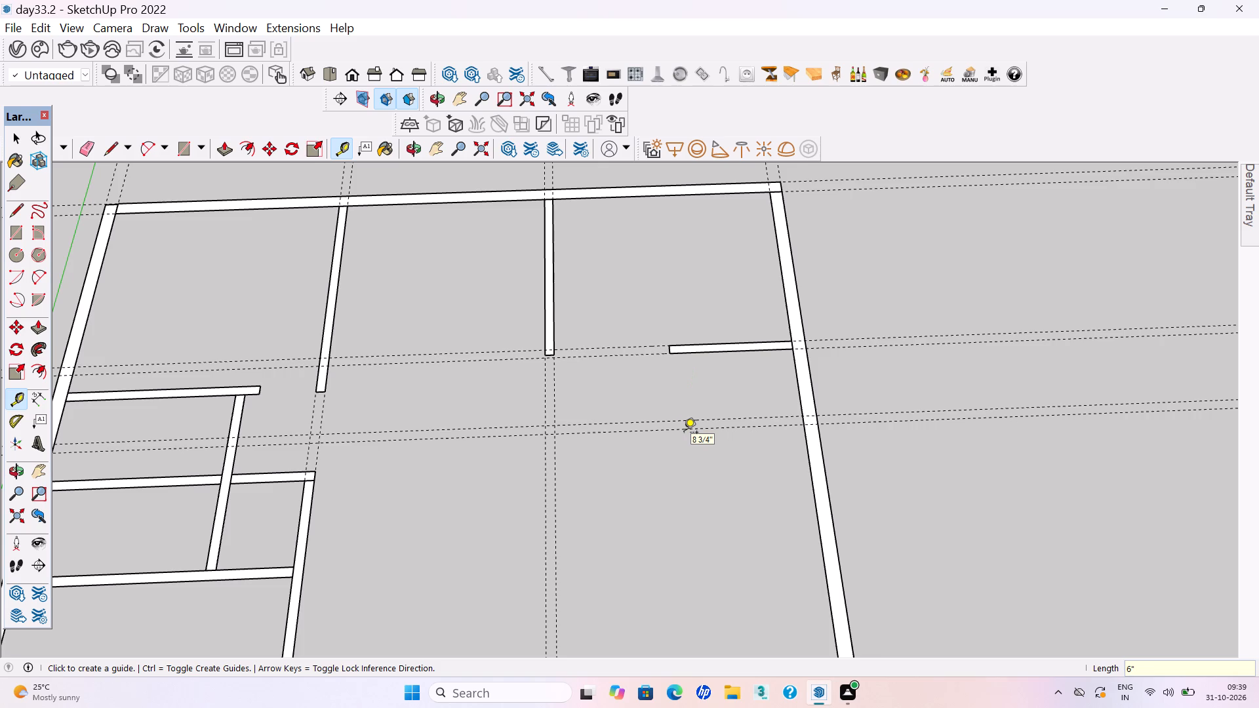
# Place a guide 9' inward from the long outer wall's inner edge, and a second guide 6" beyond it.
pyautogui.scroll(2, 684, 433)
pyautogui.click(822, 390)
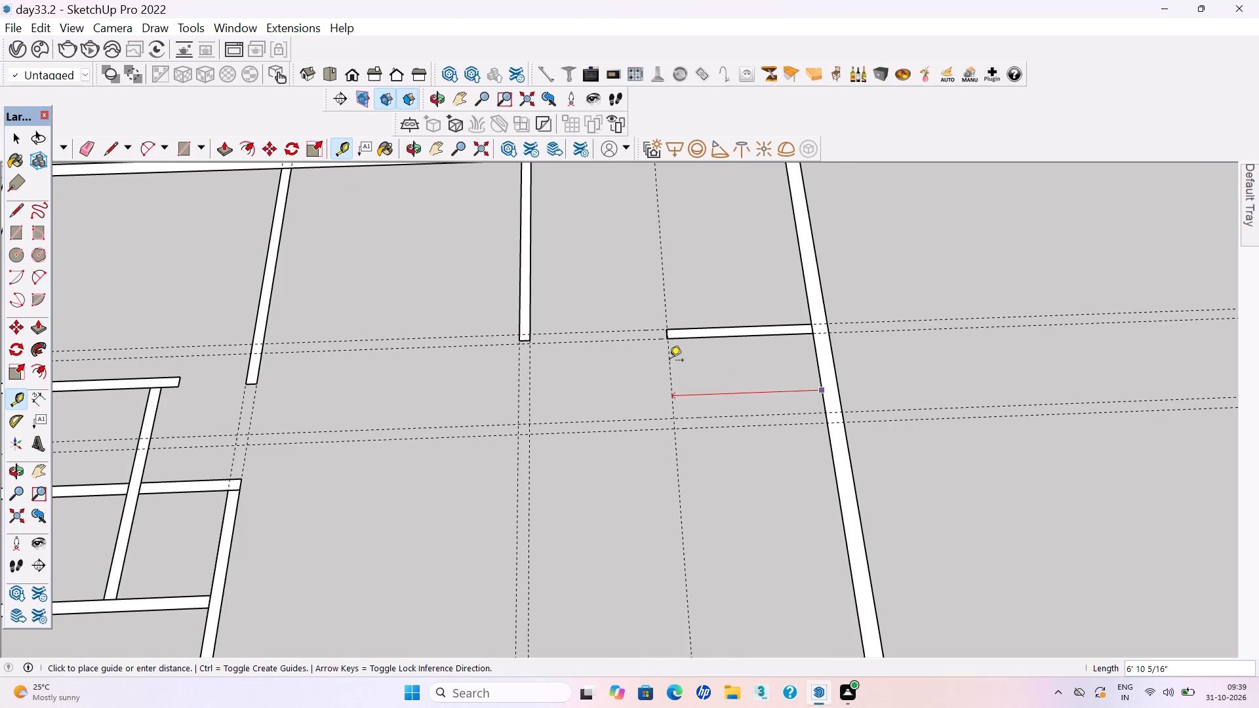
pyautogui.write("9'")
pyautogui.press('Return')
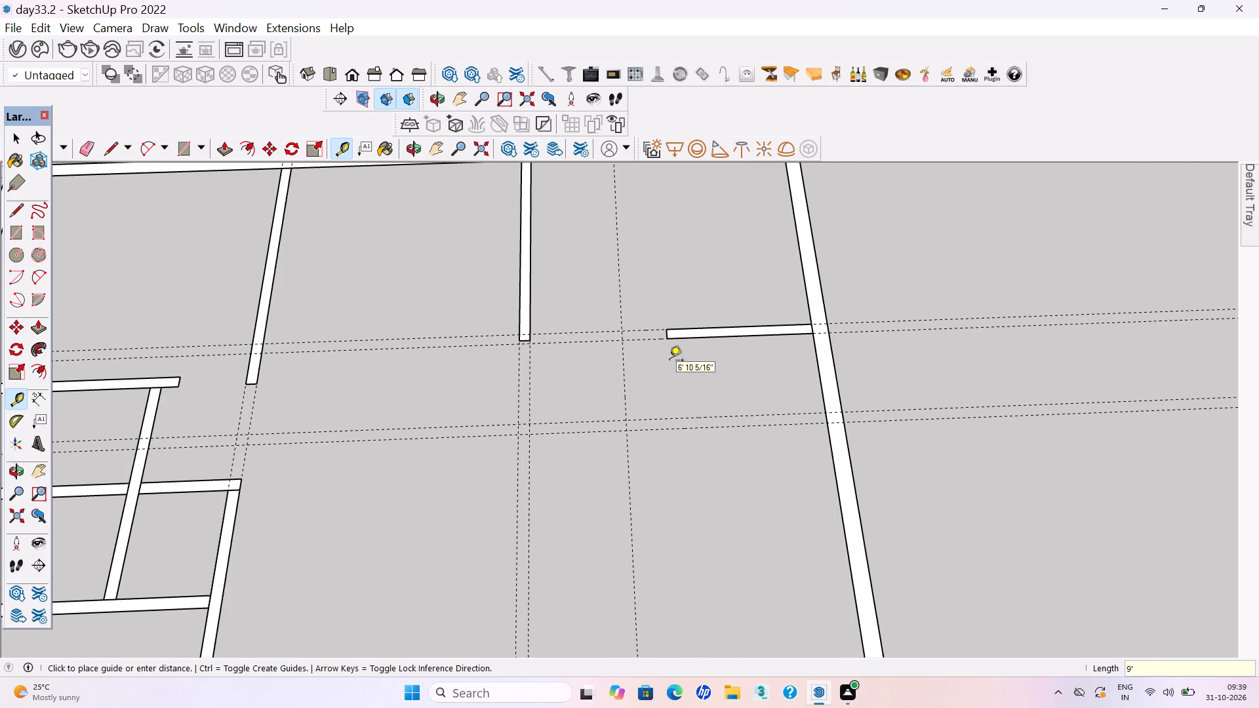
pyautogui.click(626, 383)
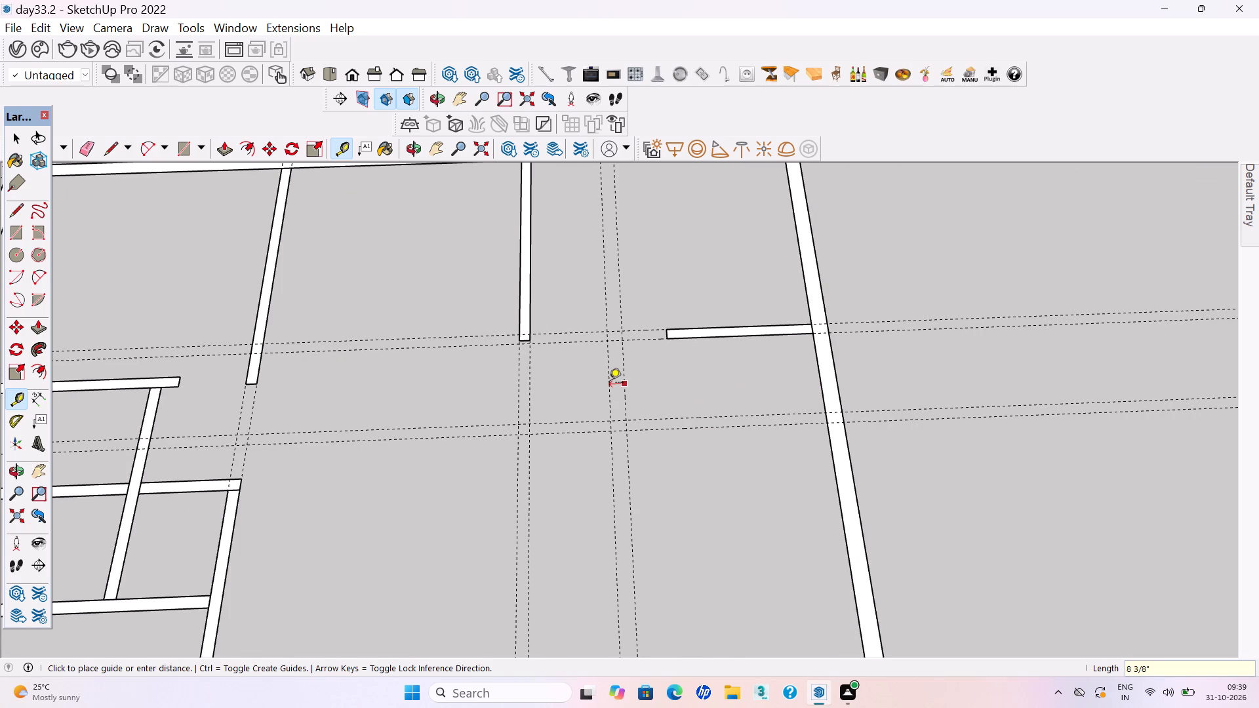
pyautogui.write('6"')
pyautogui.press('Return')
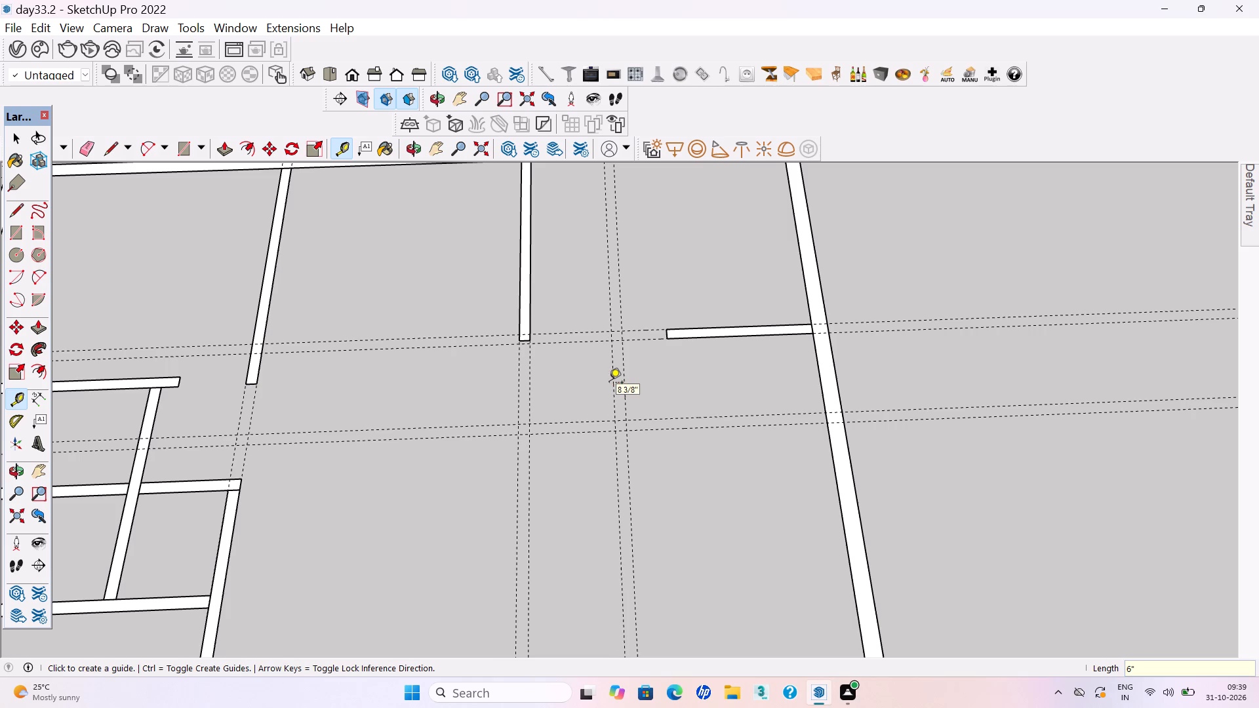
# Scale the 6" cross wall's free end by about 1.36 to reach the farther guide of the 9' pair.
pyautogui.scroll(3, 612, 386)
pyautogui.press('space')
pyautogui.scroll(2, 694, 319)
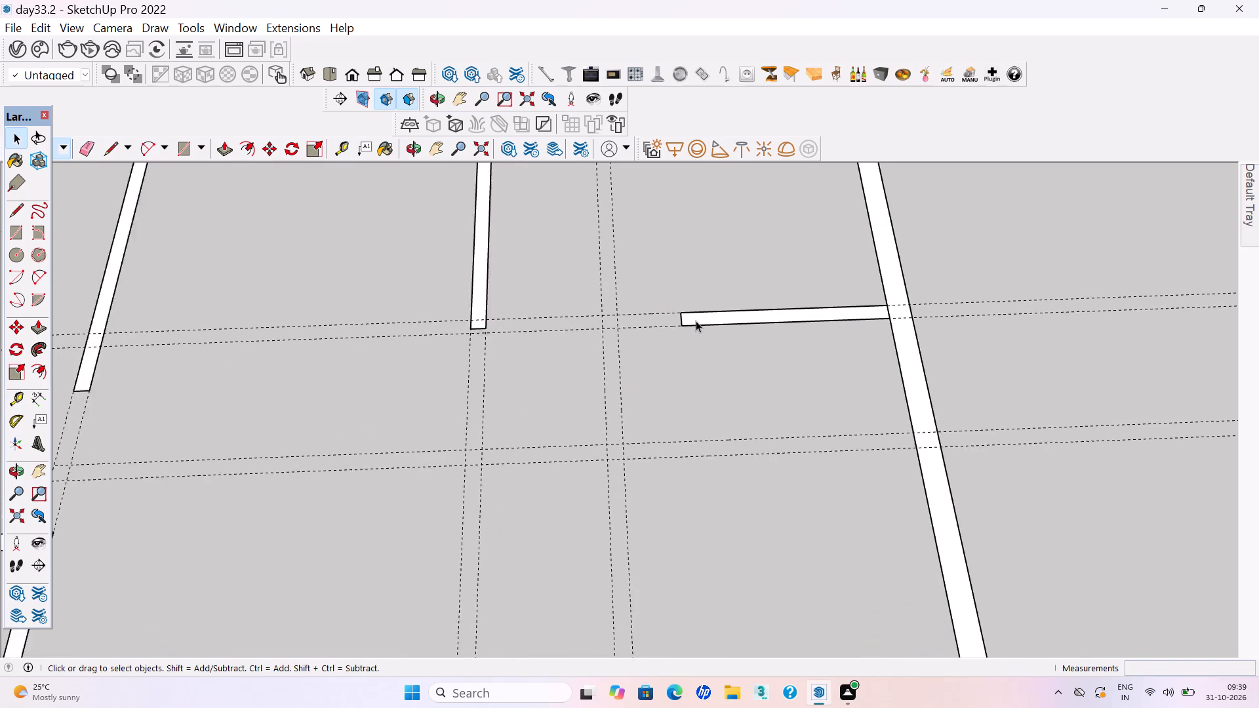
pyautogui.scroll(2, 696, 321)
pyautogui.click(681, 319)
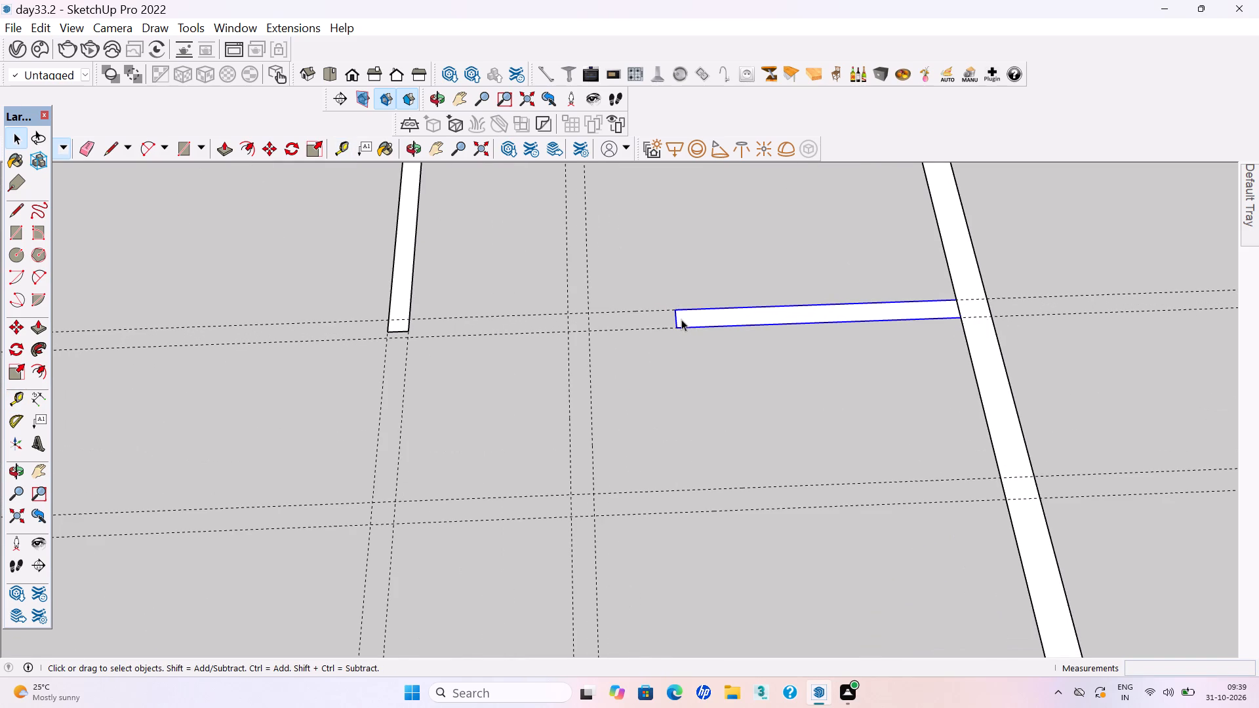
pyautogui.press('s')
pyautogui.click(677, 315)
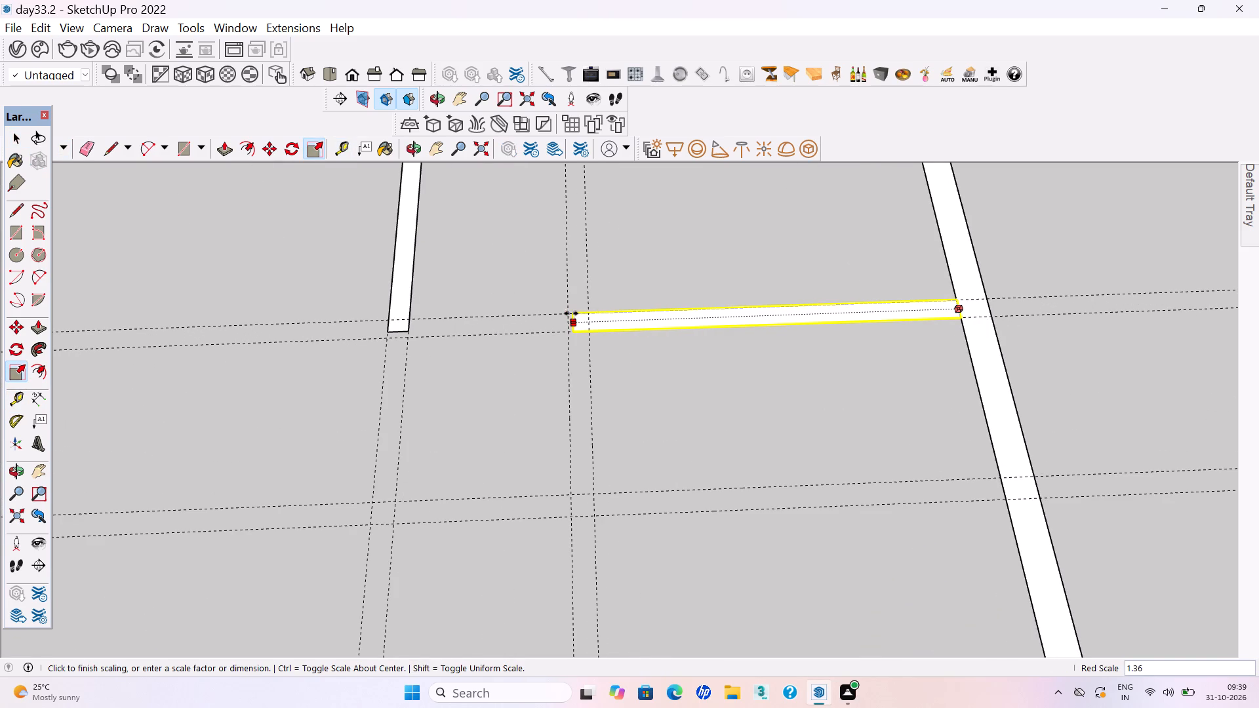
pyautogui.click(571, 314)
pyautogui.press('space')
pyautogui.click(659, 391)
# Draw a 6" by 4'7" wall rectangle from the cross wall's free end to the second cross guide pair, and group it.
pyautogui.press('r')
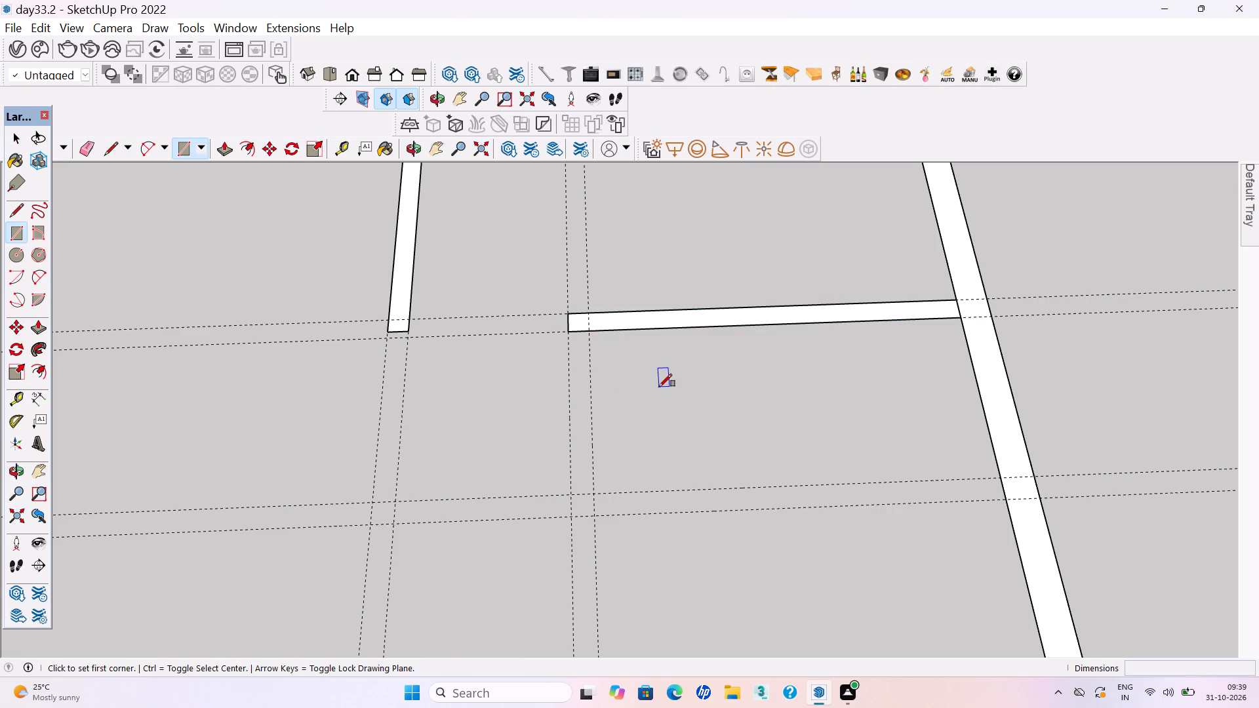
pyautogui.click(571, 332)
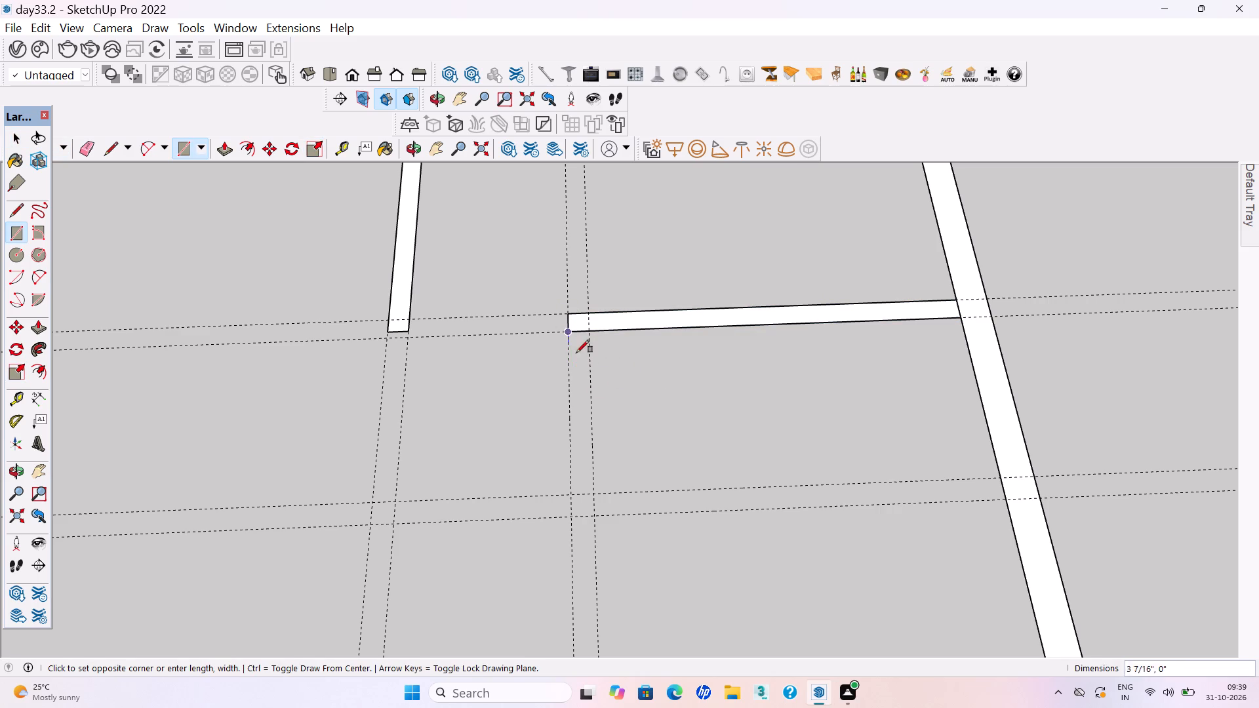
pyautogui.click(596, 516)
pyautogui.press('space')
pyautogui.tripleClick(577, 470)
pyautogui.click(577, 470)
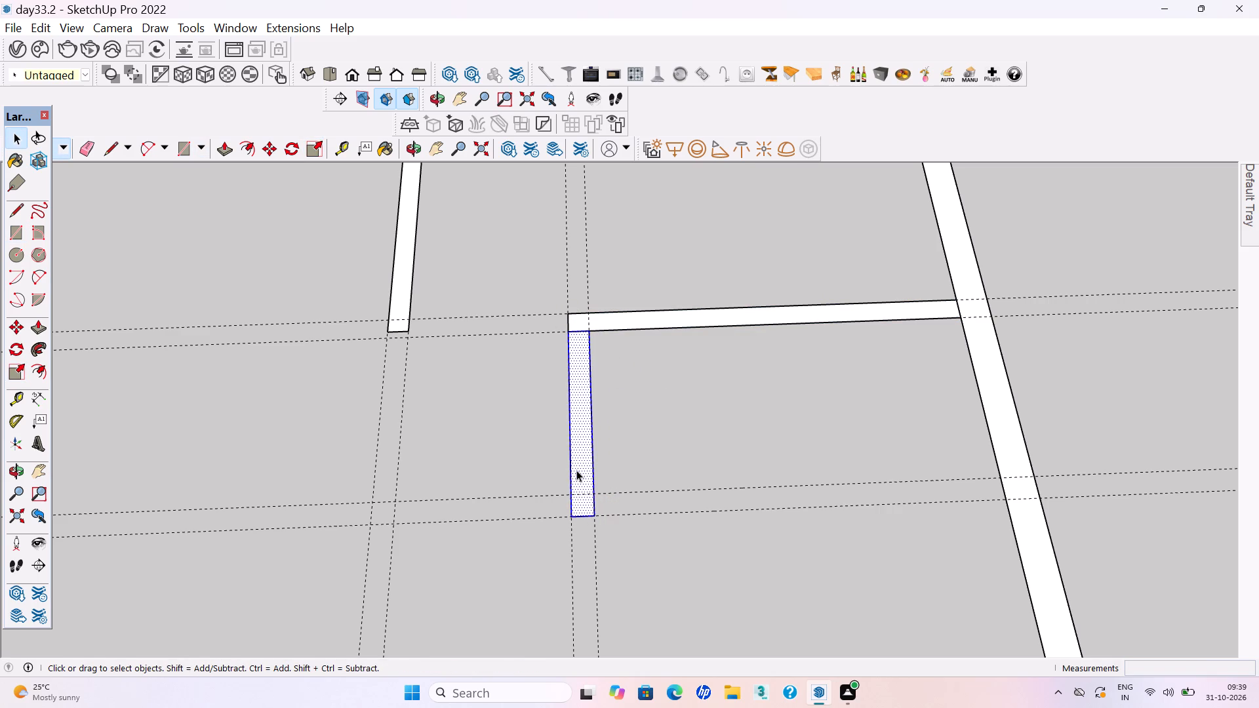
pyautogui.rightClick(576, 470)
pyautogui.click(622, 287)
pyautogui.click(653, 401)
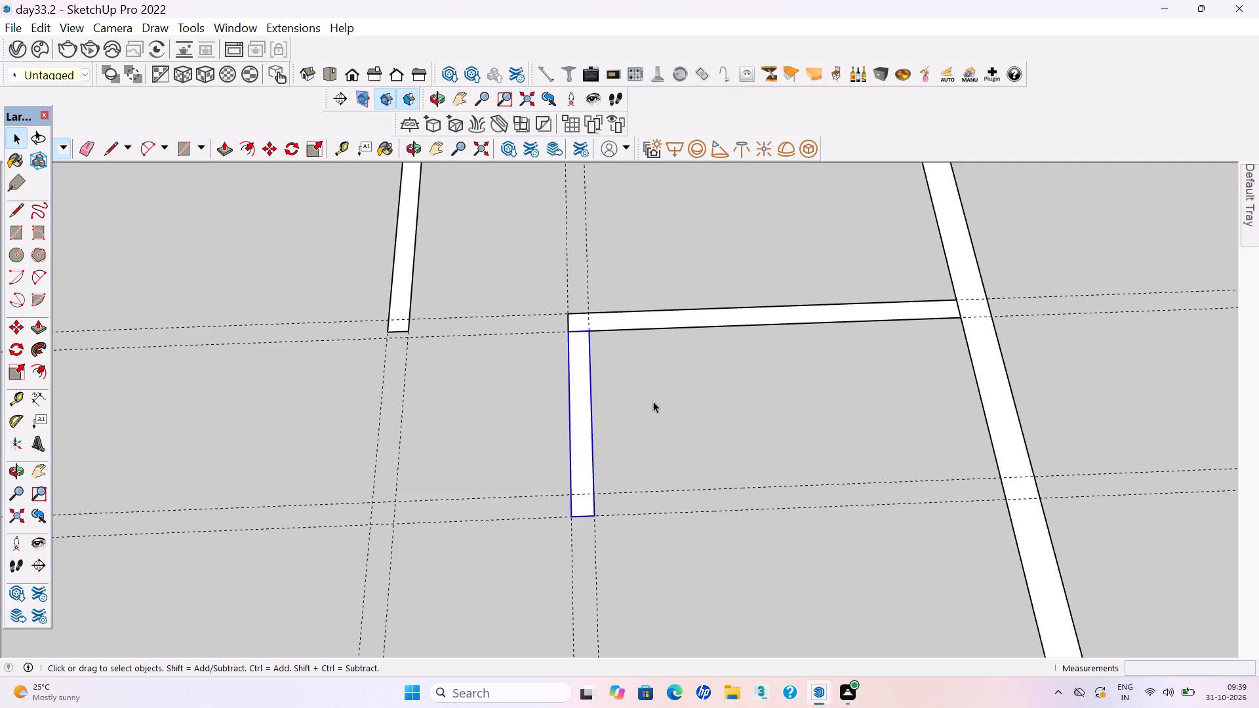
# Draw a 6" by about 12'2" wall rectangle along the second cross guide pair, starting at the outer wall, and group it.
pyautogui.press('r')
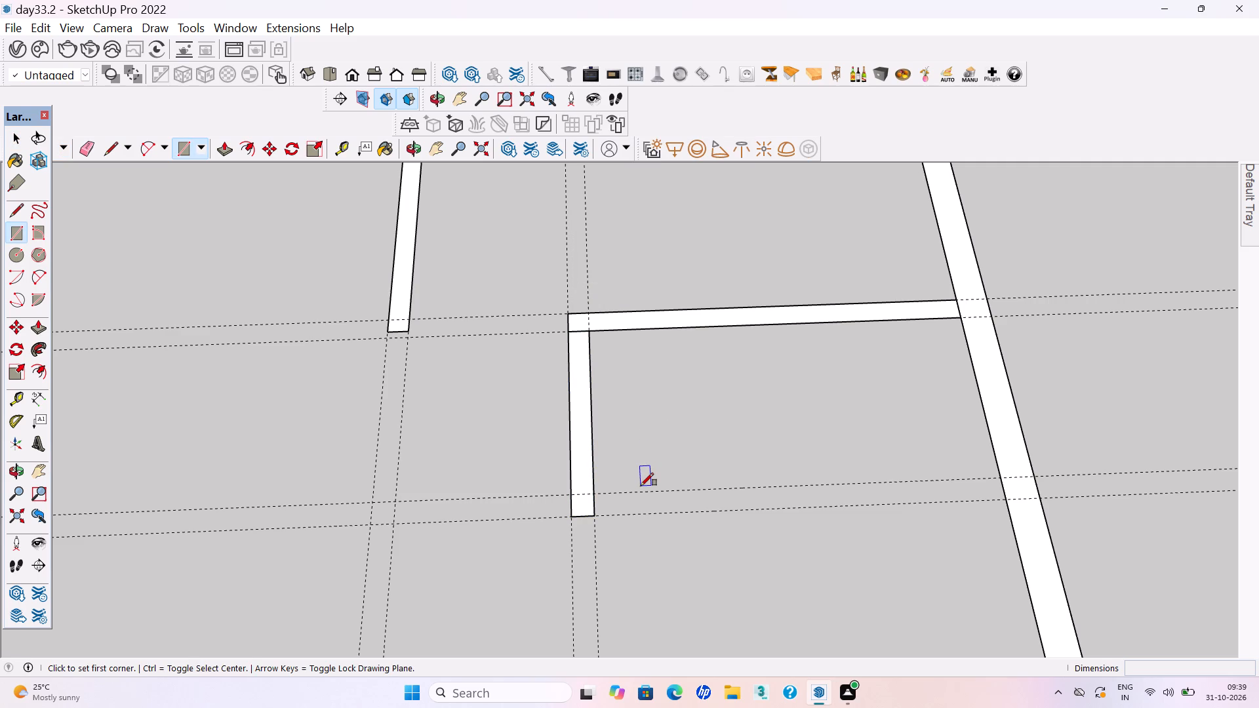
pyautogui.click(1004, 501)
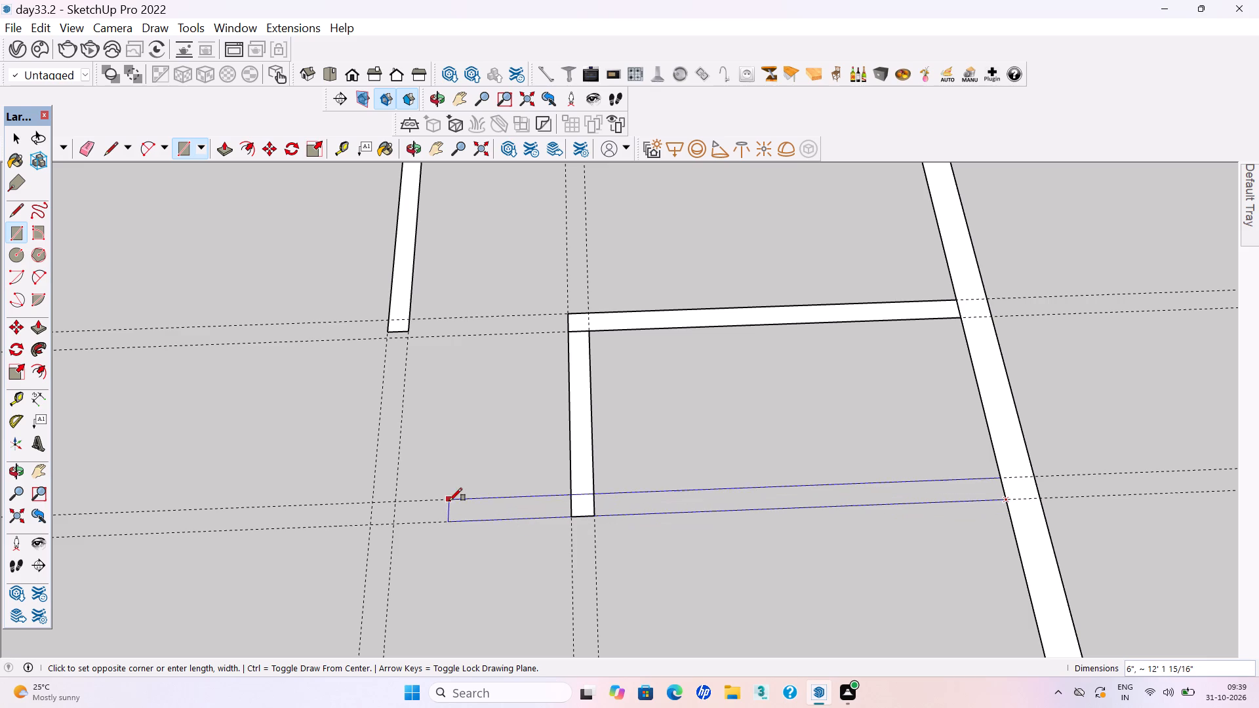
pyautogui.click(449, 501)
pyautogui.press('space')
pyautogui.tripleClick(481, 509)
pyautogui.rightClick(481, 509)
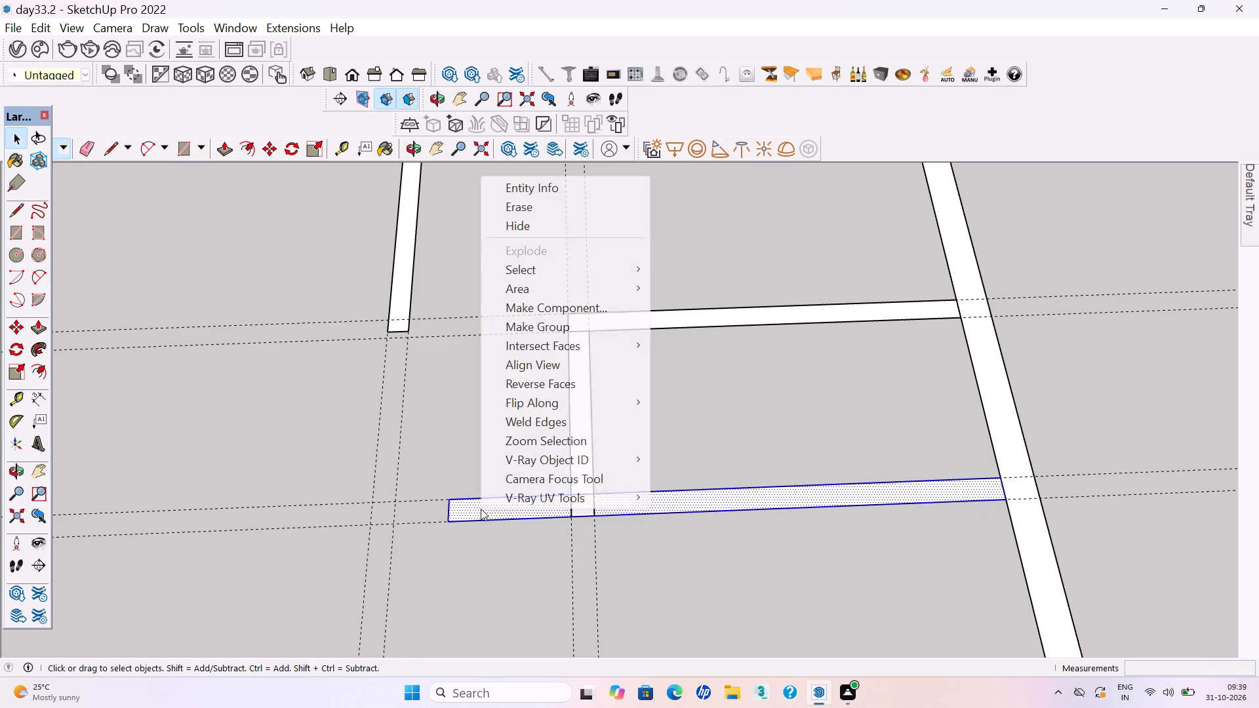
pyautogui.click(532, 325)
pyautogui.click(755, 414)
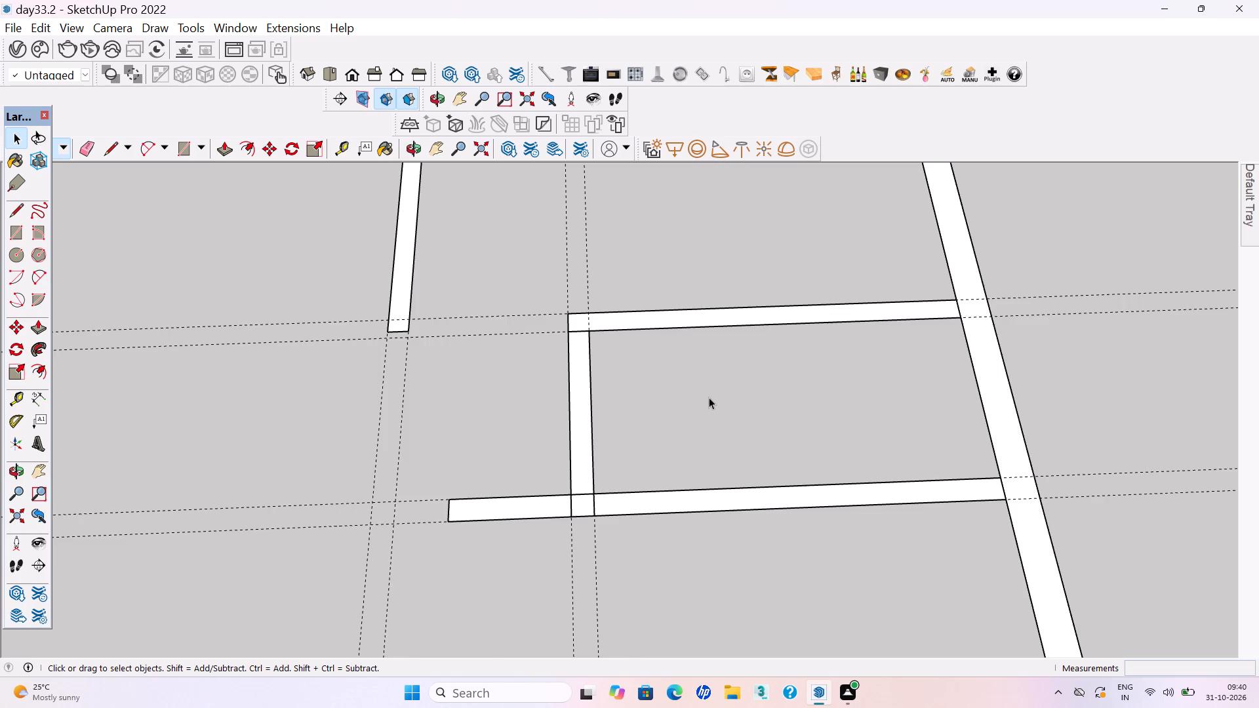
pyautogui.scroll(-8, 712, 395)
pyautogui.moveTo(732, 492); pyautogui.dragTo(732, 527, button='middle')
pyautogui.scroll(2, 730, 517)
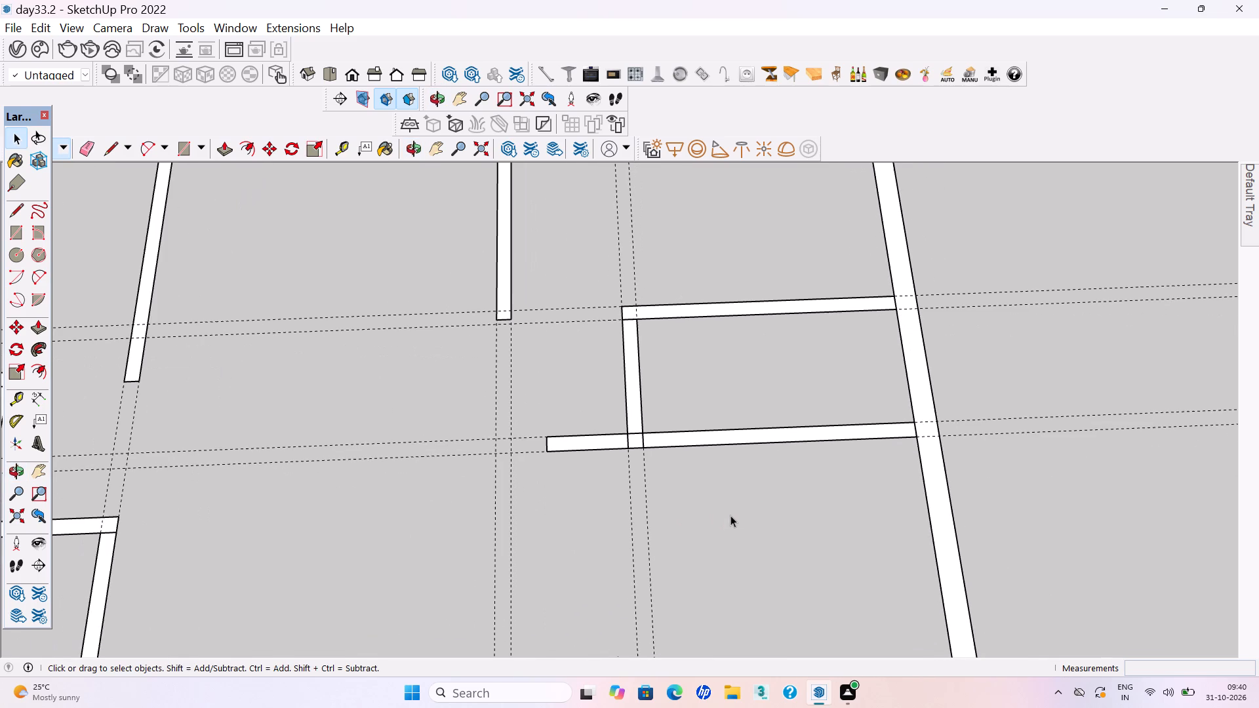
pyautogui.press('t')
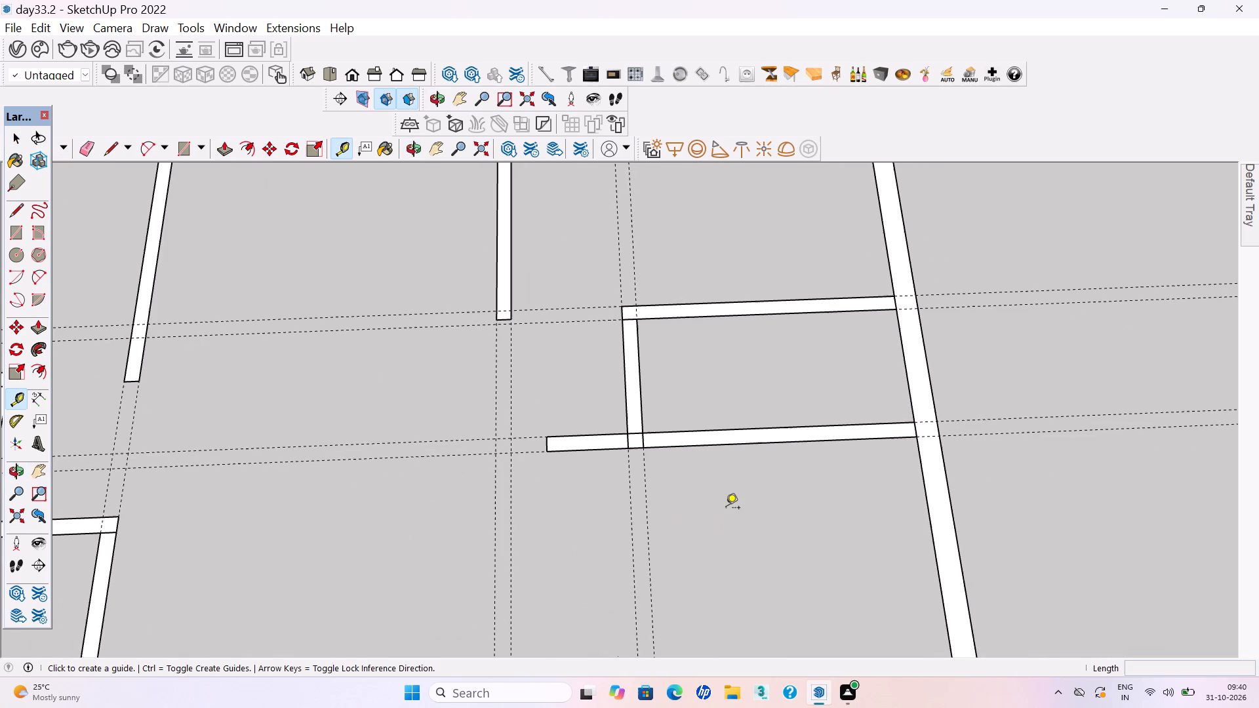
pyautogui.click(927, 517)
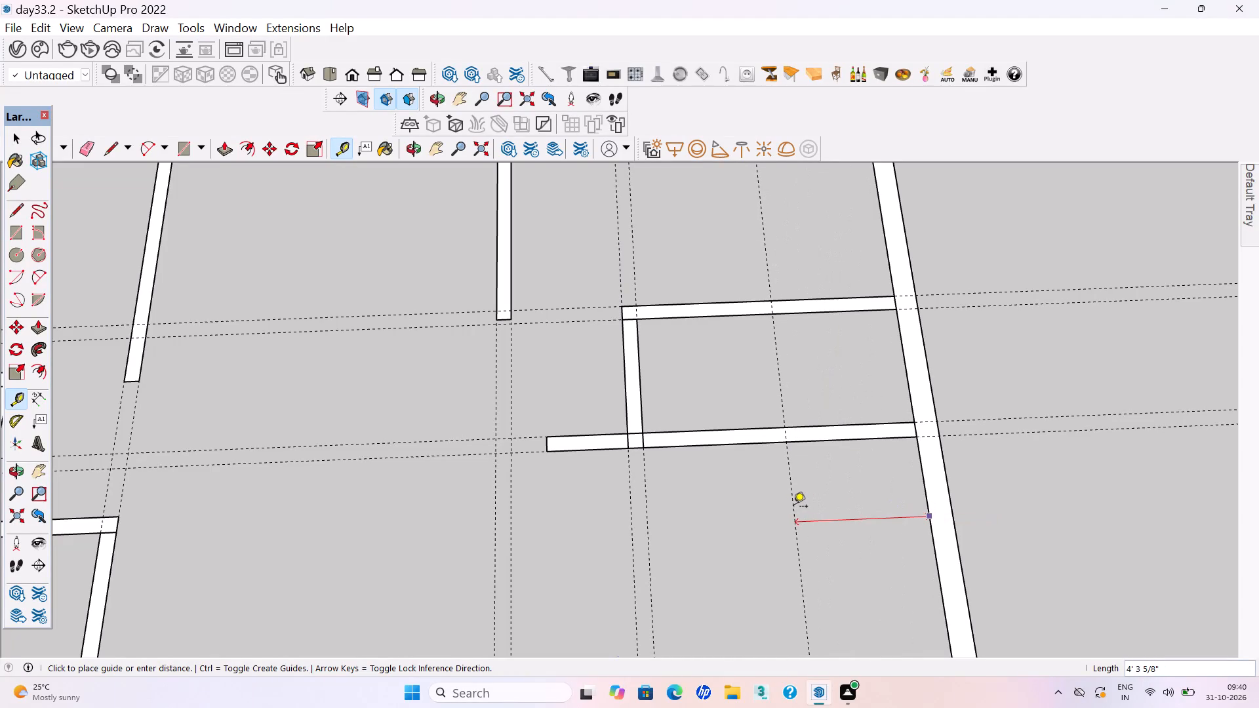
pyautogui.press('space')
# Place a guide 5' beyond the 12'2" cross wall's edge facing away from the end wall, and another guide 6" past it.
pyautogui.press('t')
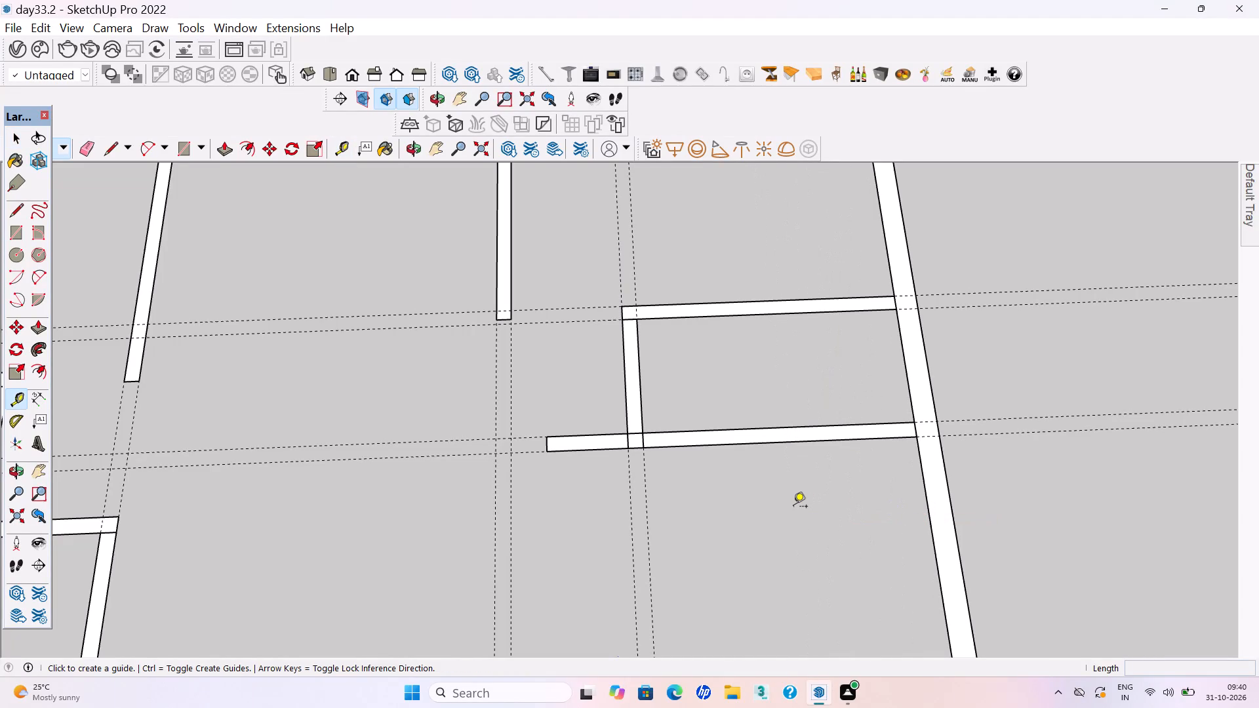
pyautogui.click(766, 440)
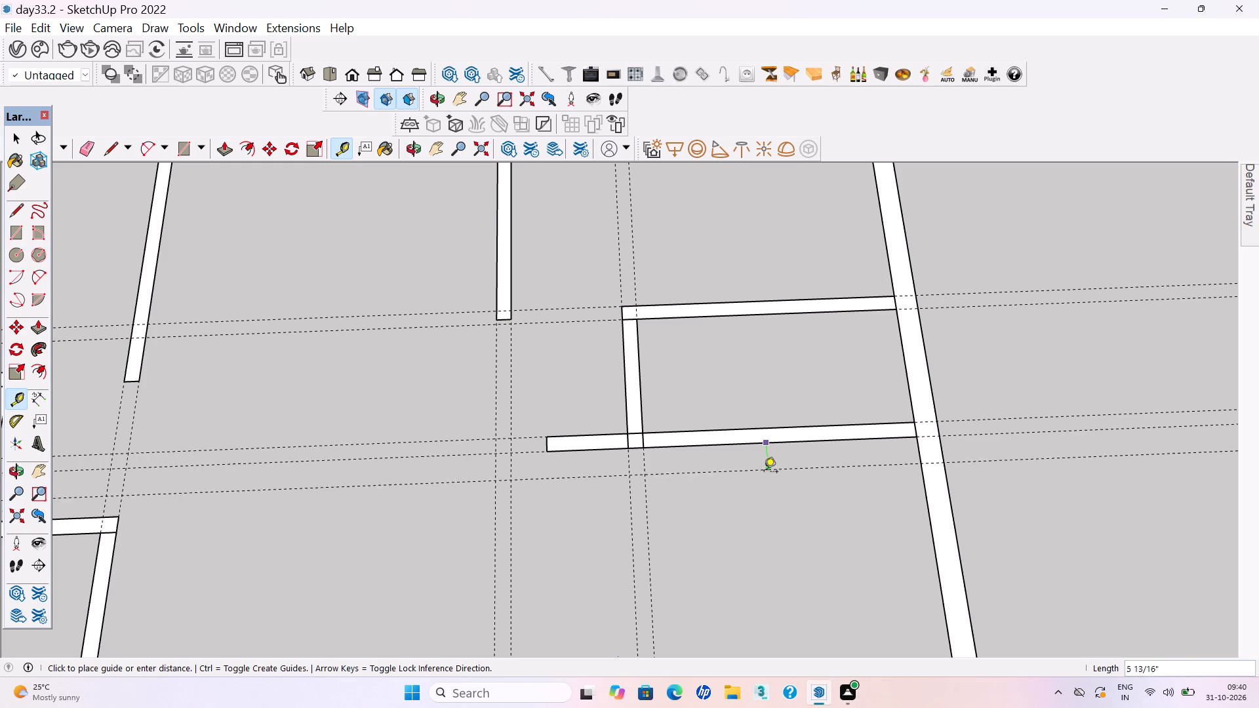
pyautogui.write("5'")
pyautogui.press('Return')
pyautogui.scroll(-4, 638, 380)
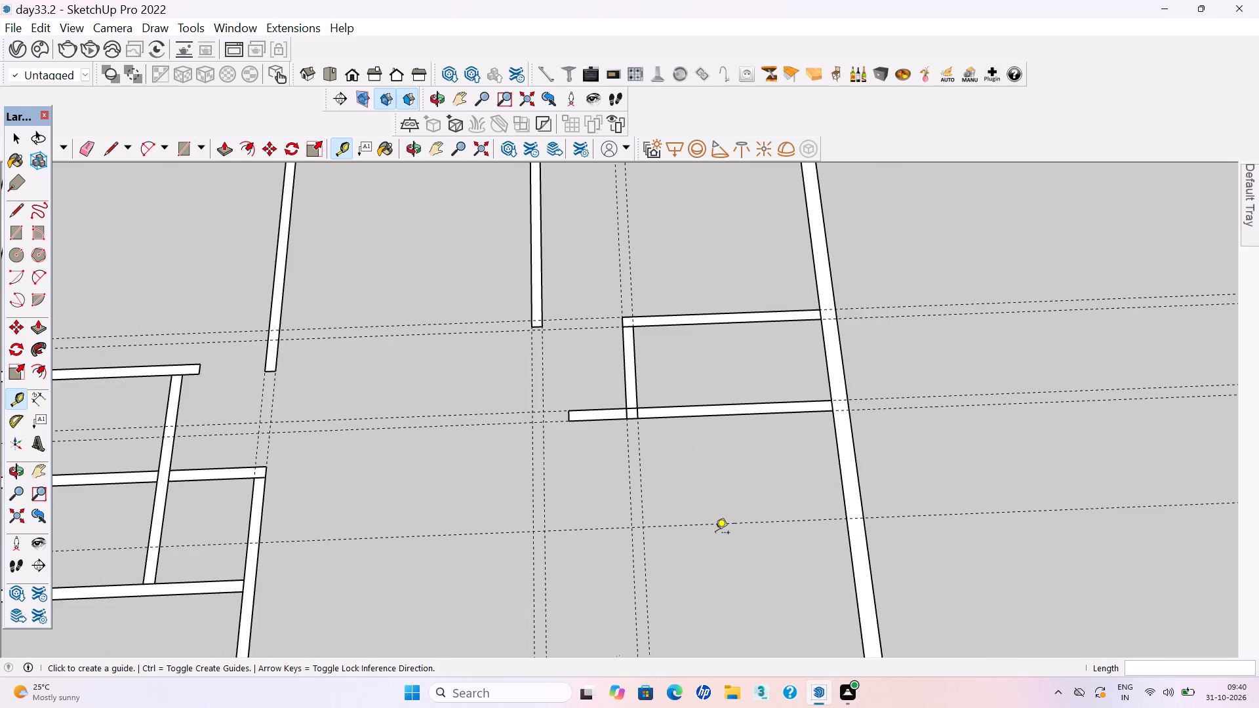
pyautogui.click(715, 526)
pyautogui.write('6"')
pyautogui.press('Return')
# Draw a 6" by 9'6" wall rectangle along the third cross guide pair, ending at the outer wall, and group it.
pyautogui.press('r')
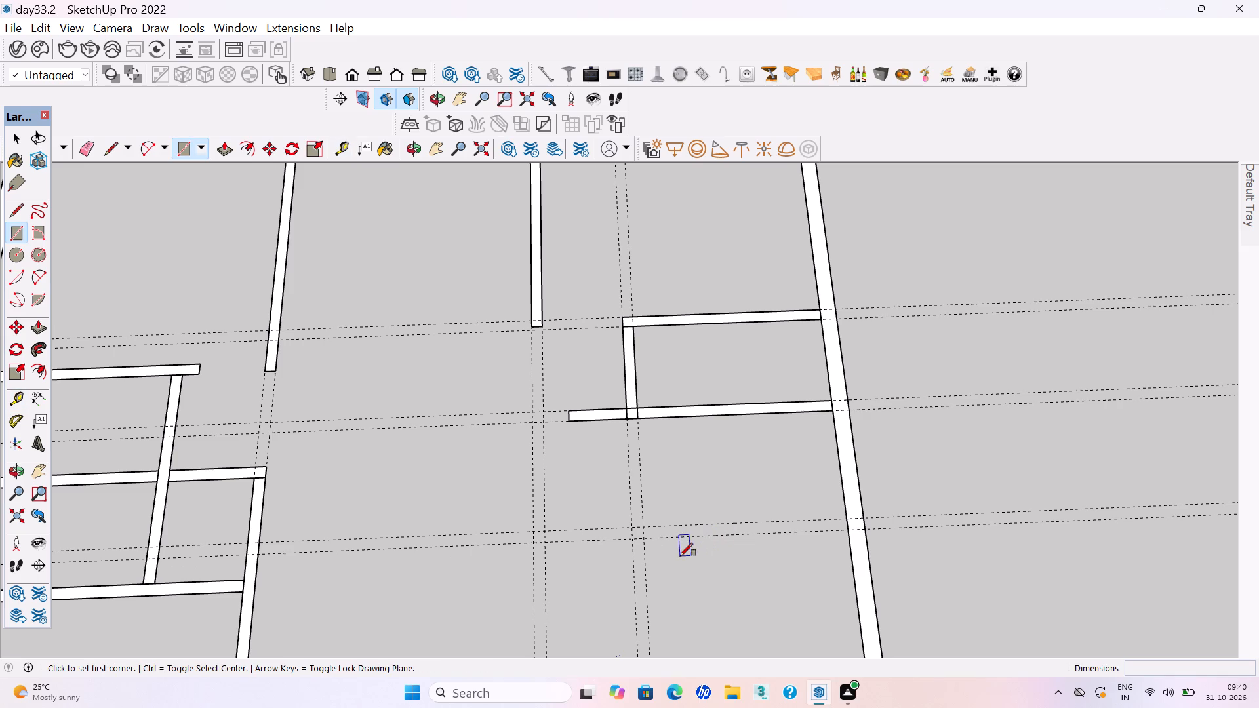
pyautogui.scroll(2, 668, 561)
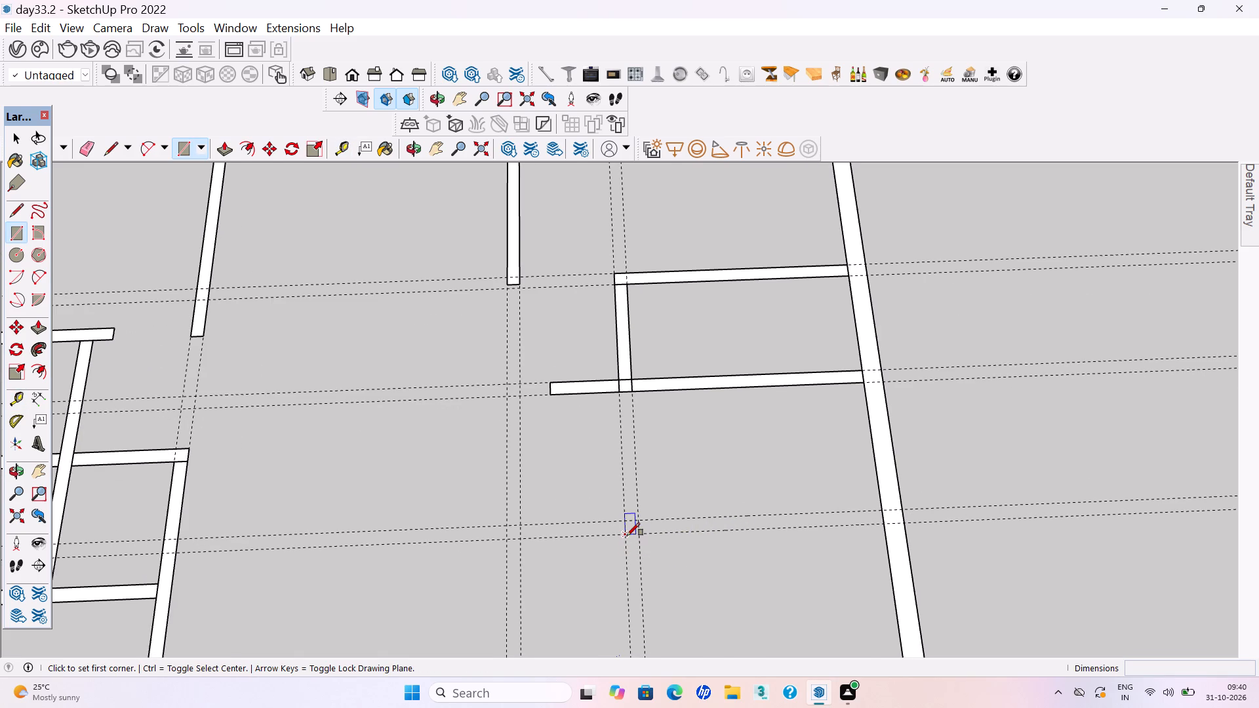
pyautogui.click(627, 536)
pyautogui.click(882, 513)
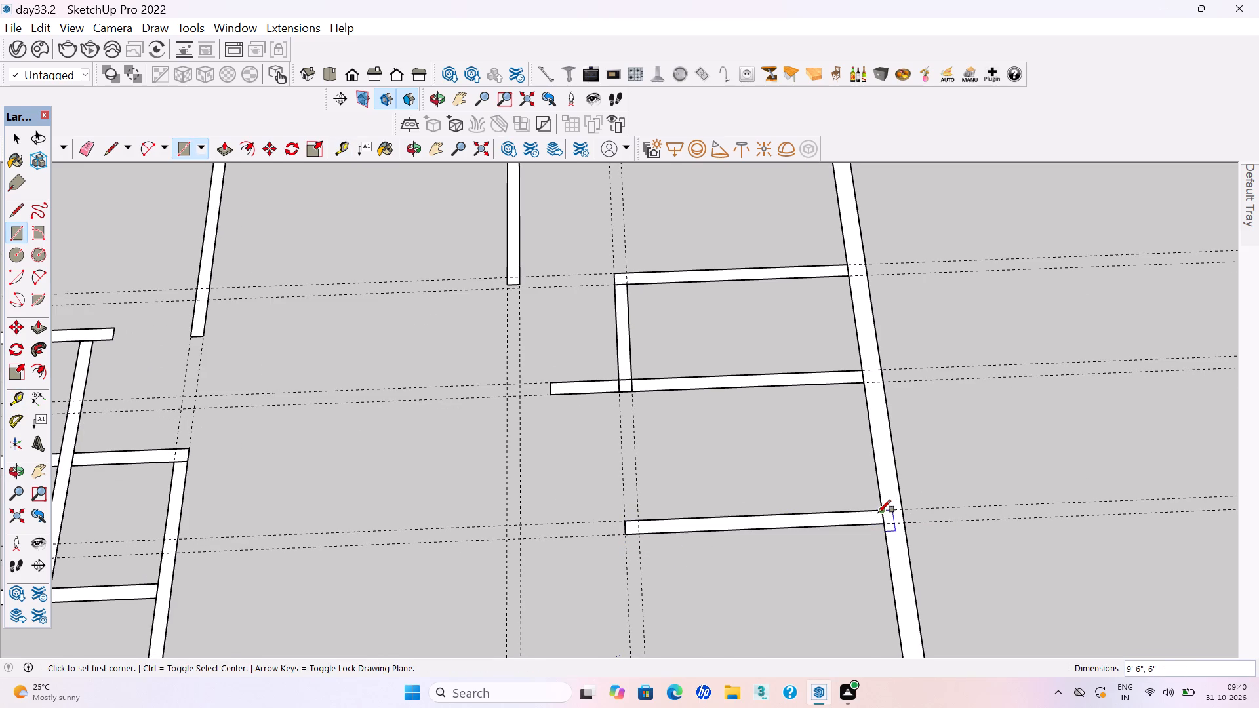
pyautogui.press('space')
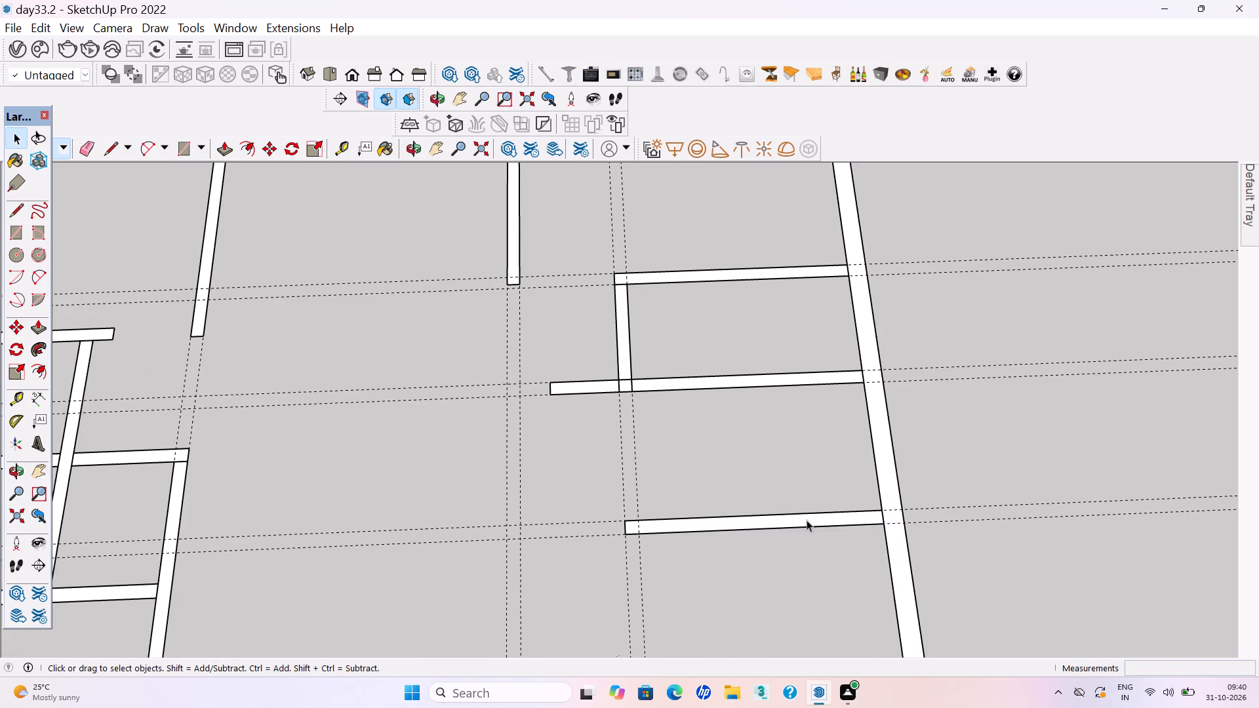
pyautogui.doubleClick(807, 520)
pyautogui.rightClick(807, 520)
pyautogui.click(854, 334)
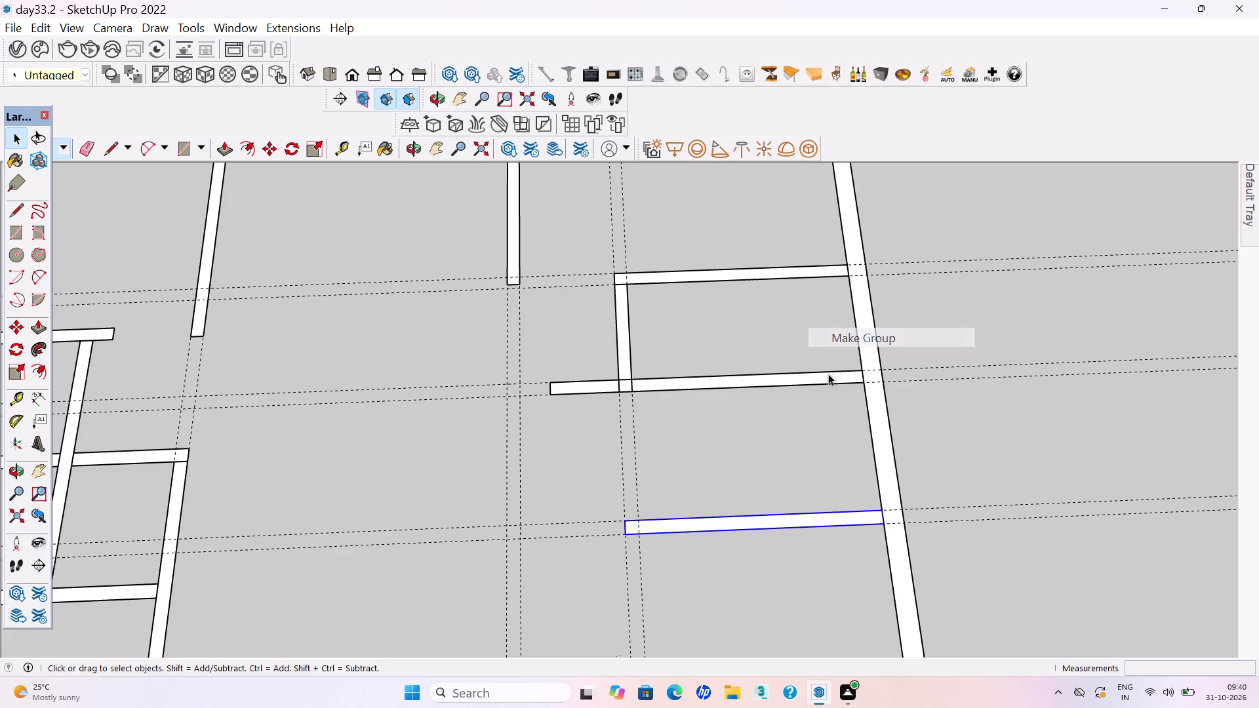
pyautogui.click(710, 446)
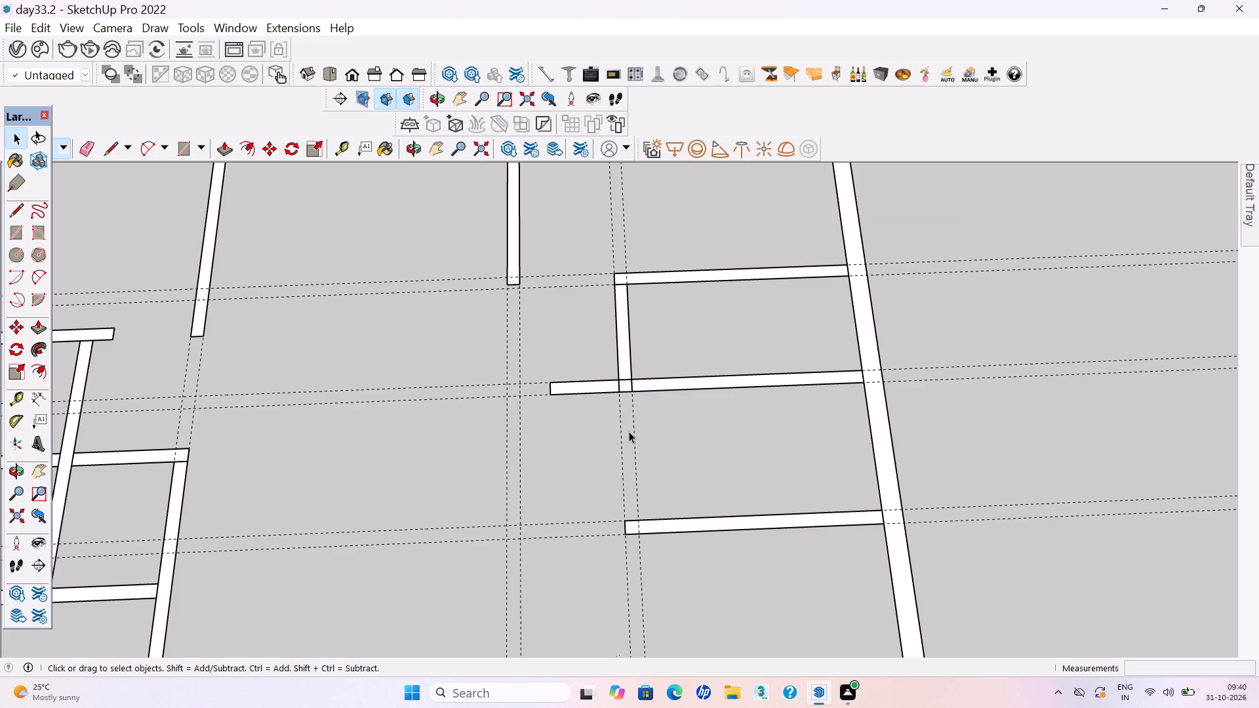
# Measure from the outer wall's inner edge to the farther pair of lengthwise guides.
pyautogui.press('t')
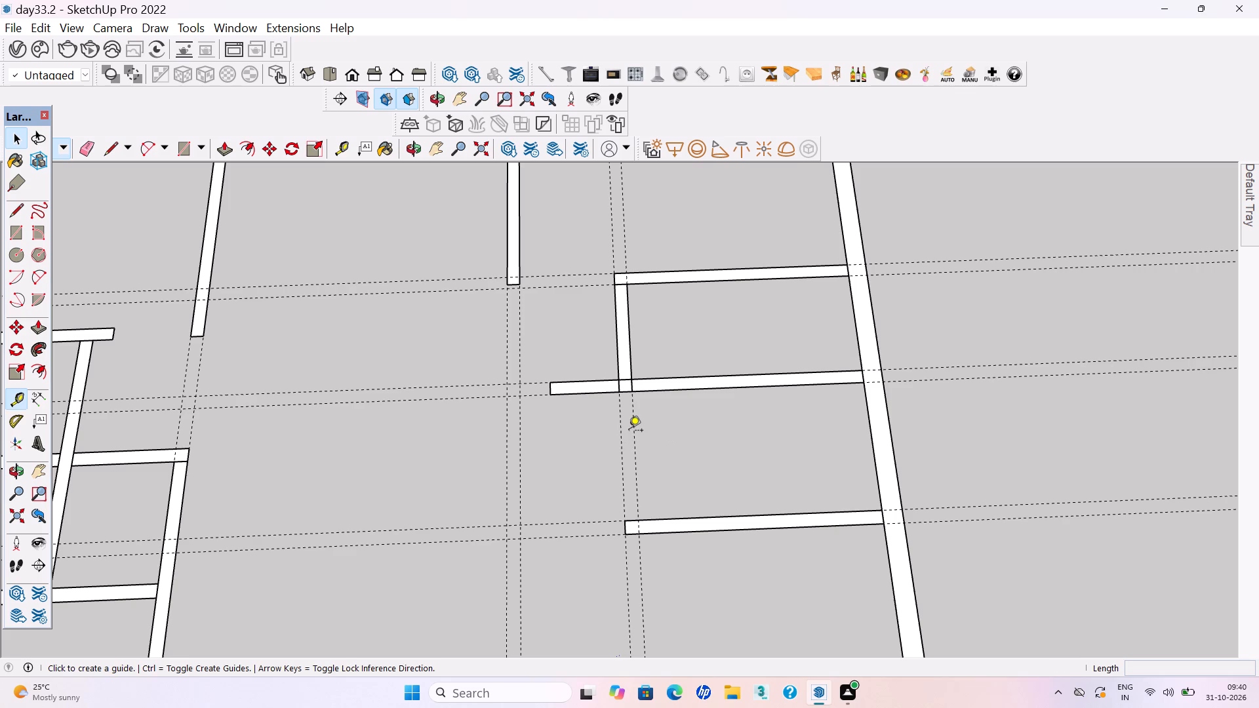
pyautogui.scroll(-3, 630, 273)
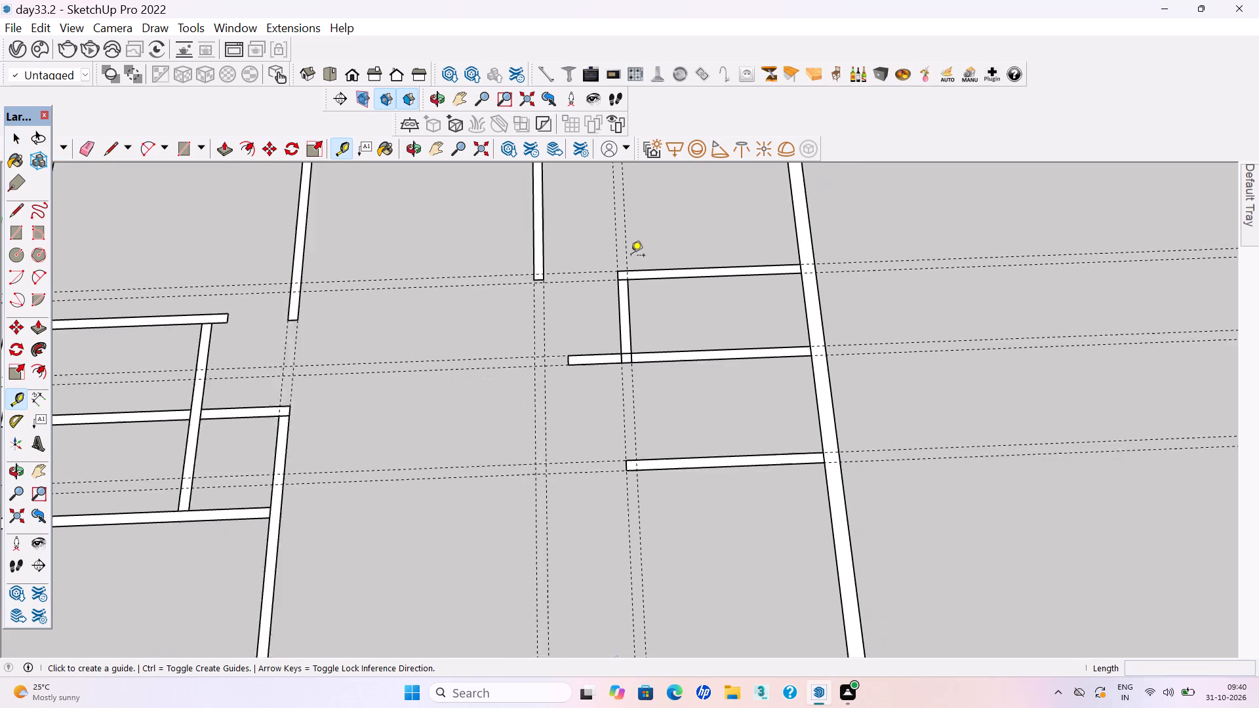
pyautogui.scroll(-1, 631, 256)
pyautogui.scroll(-2, 653, 380)
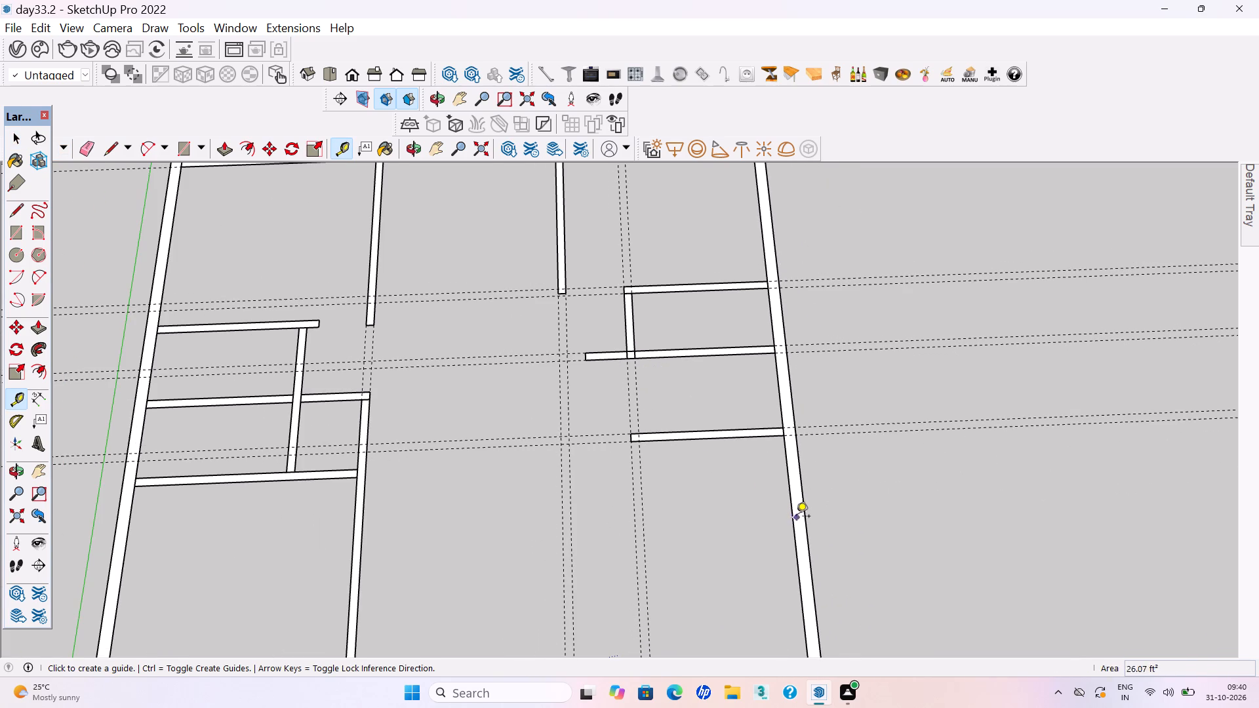
pyautogui.click(795, 517)
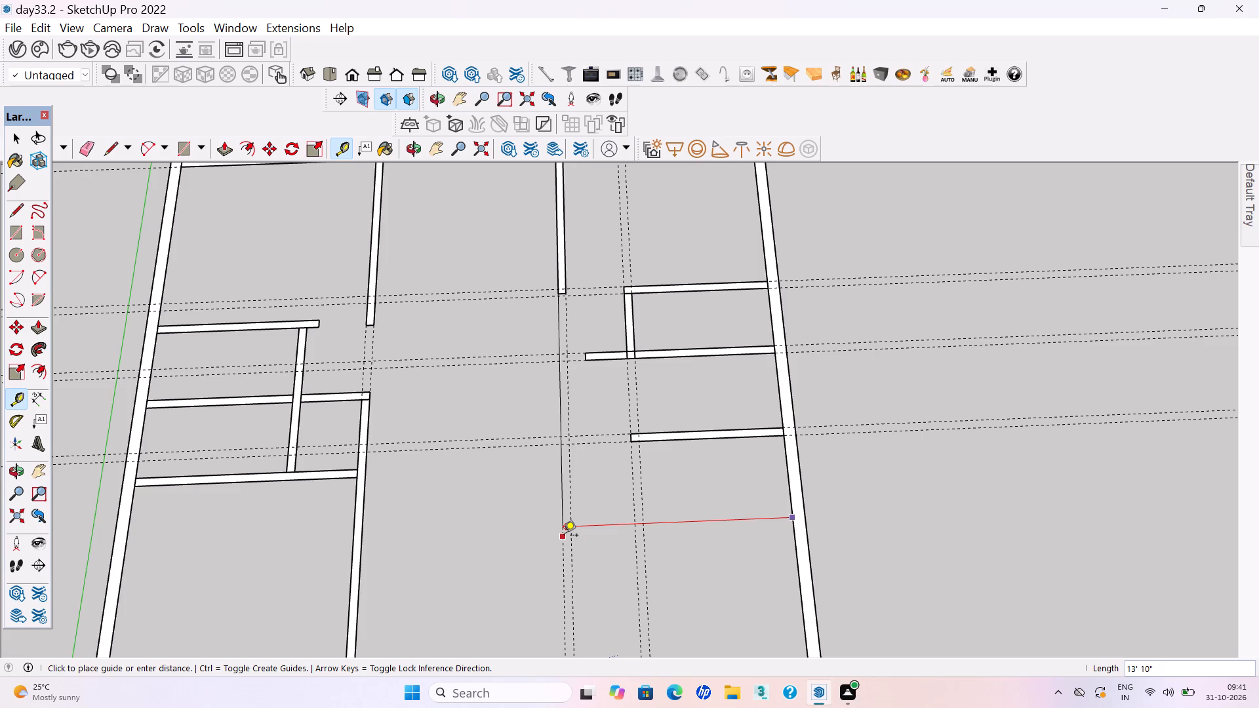
pyautogui.press('space')
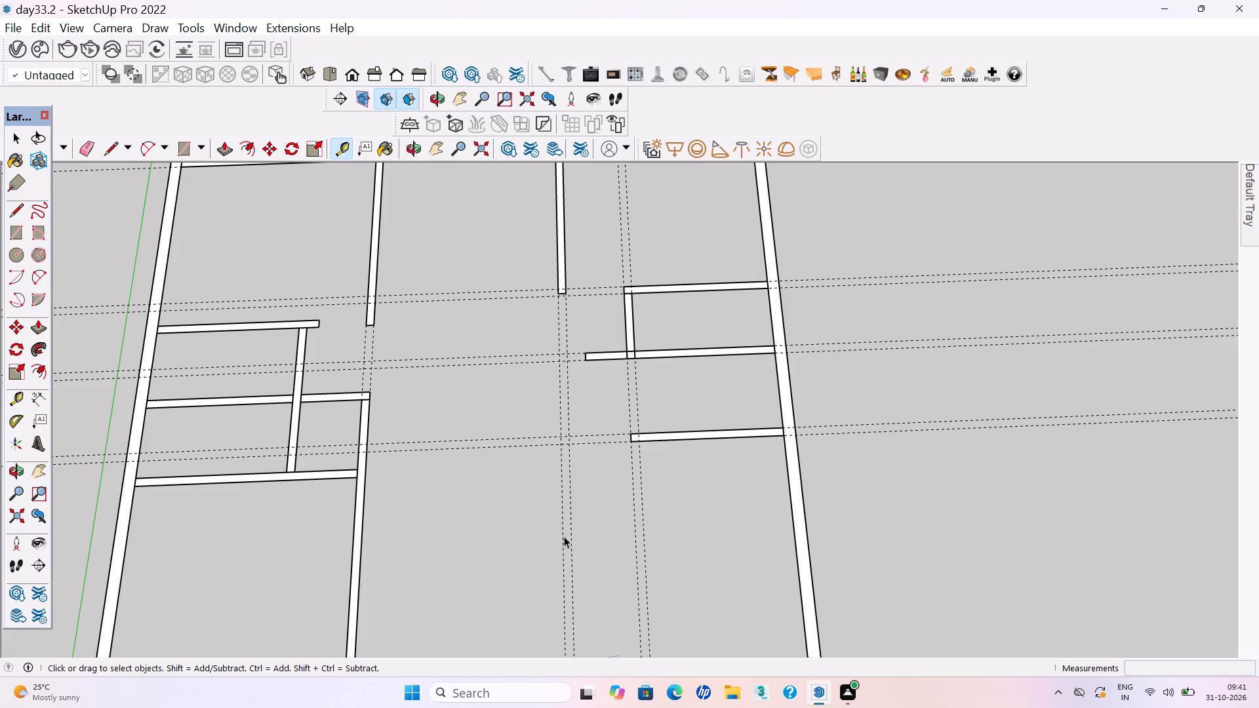
# Draw a 6" by 5' wall rectangle between the second and third cross walls, continuing the short partition wall, and group it.
pyautogui.scroll(3, 608, 427)
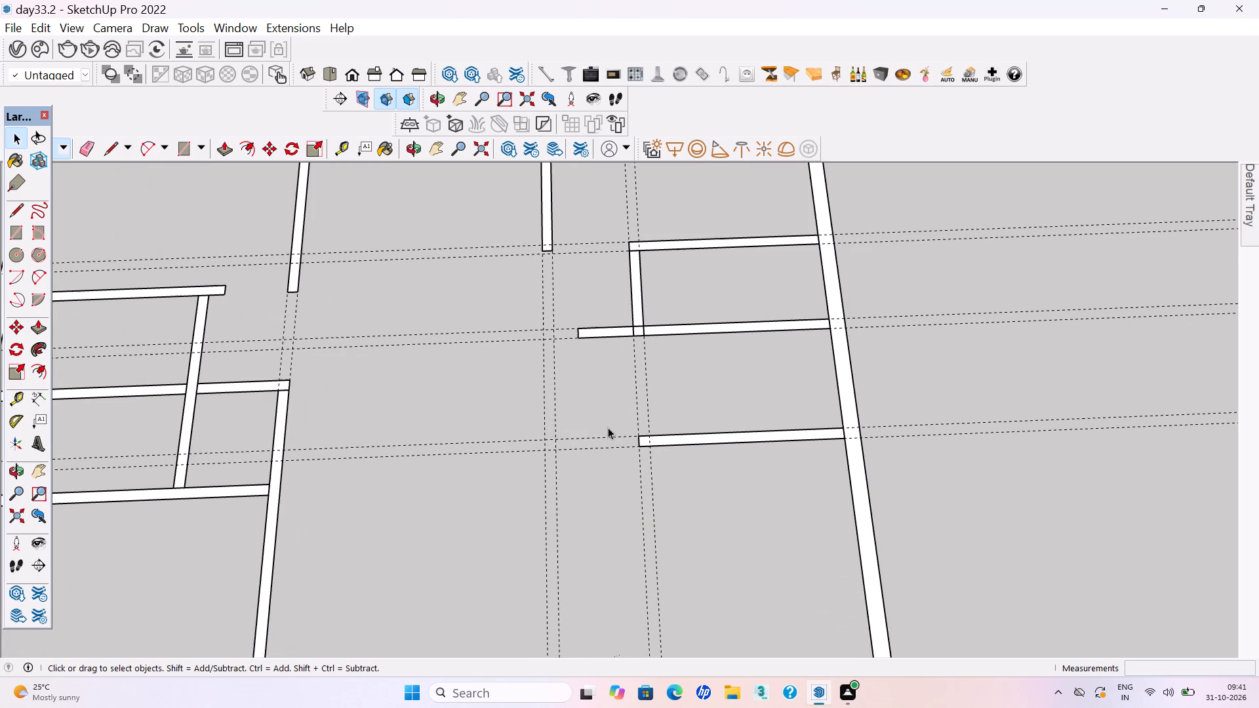
pyautogui.press('r')
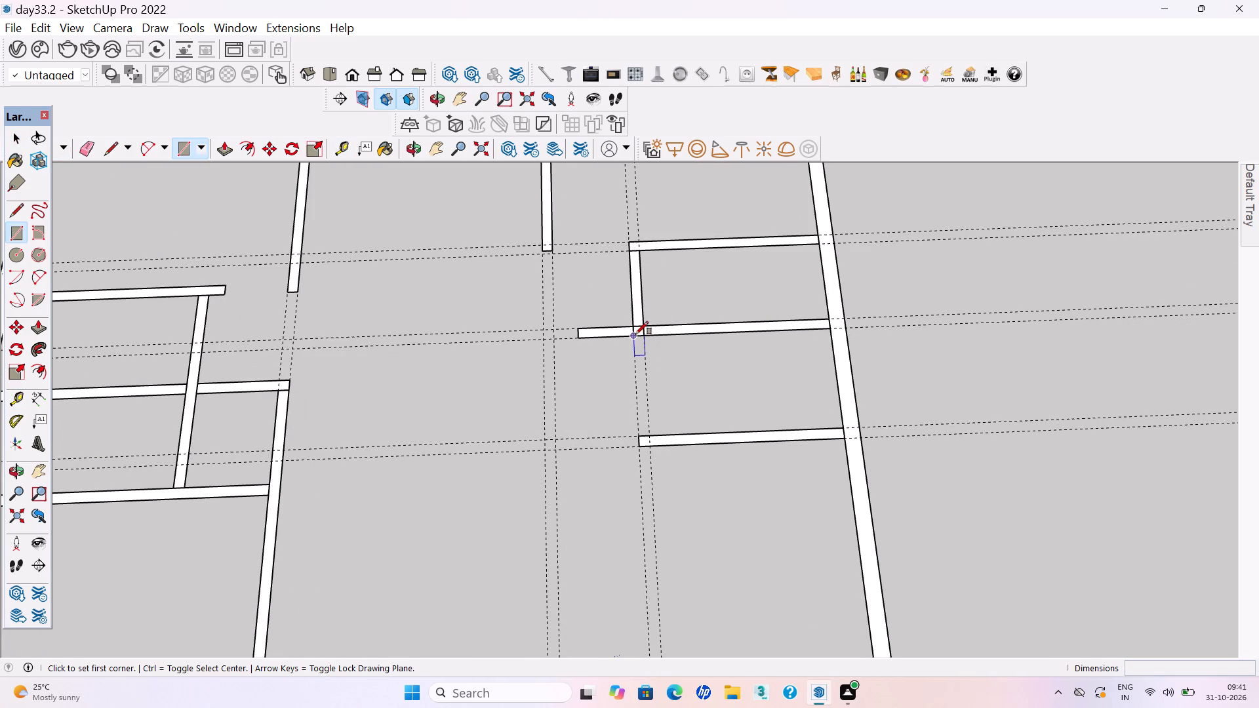
pyautogui.click(635, 334)
pyautogui.click(650, 436)
pyautogui.scroll(3, 647, 427)
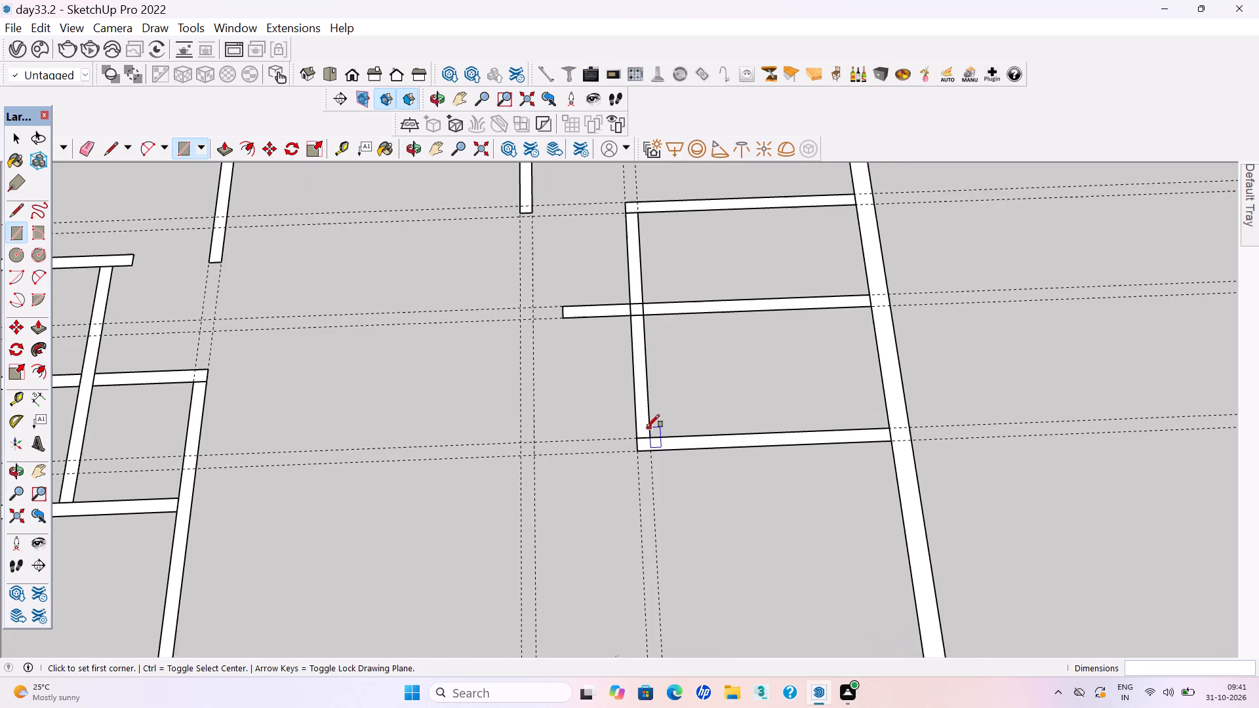
pyautogui.press('space')
pyautogui.doubleClick(642, 424)
pyautogui.rightClick(645, 419)
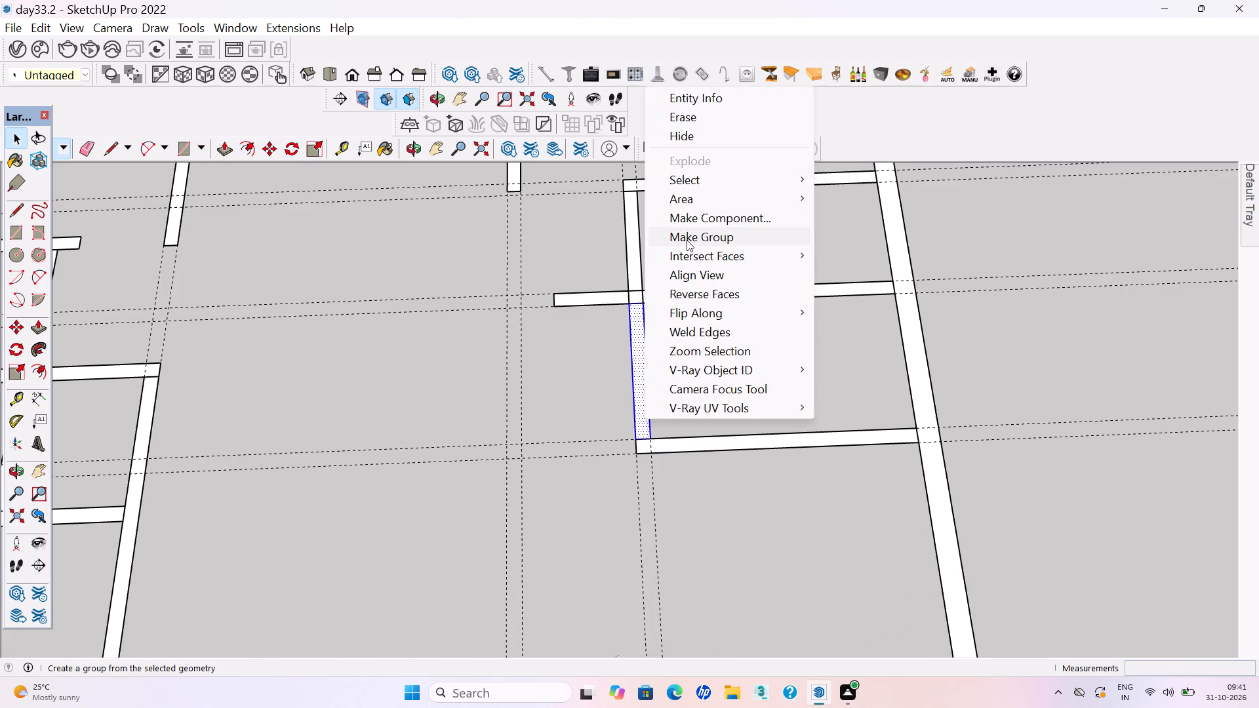
pyautogui.click(687, 240)
pyautogui.click(712, 416)
pyautogui.scroll(-2, 713, 403)
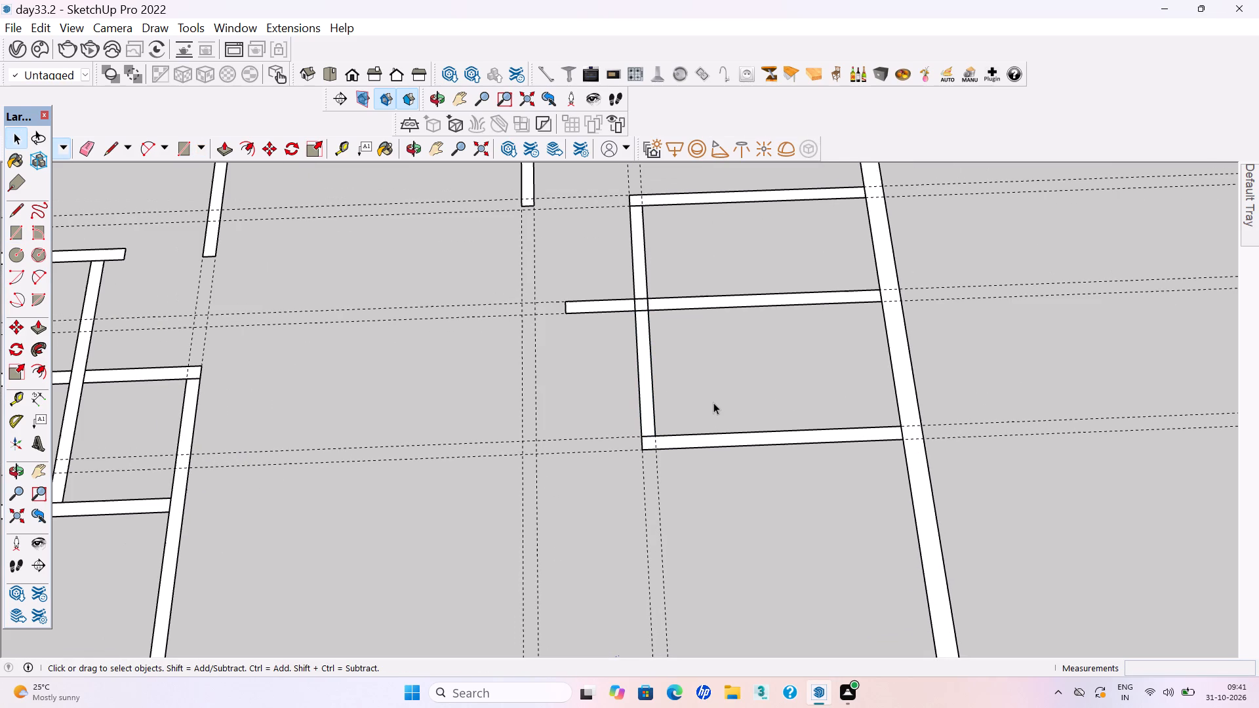
# Measure from the new 5' partition wall's outer edge to the nearest guide of the farther lengthwise pair.
pyautogui.press('t')
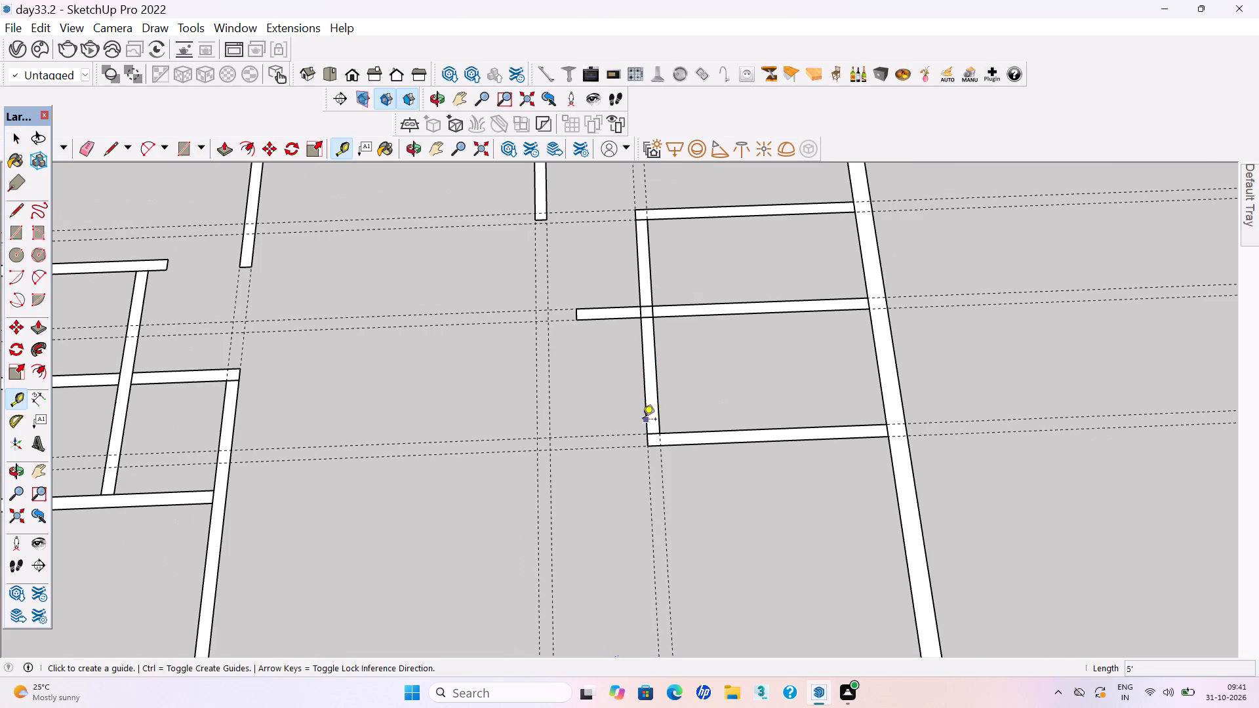
pyautogui.scroll(3, 603, 429)
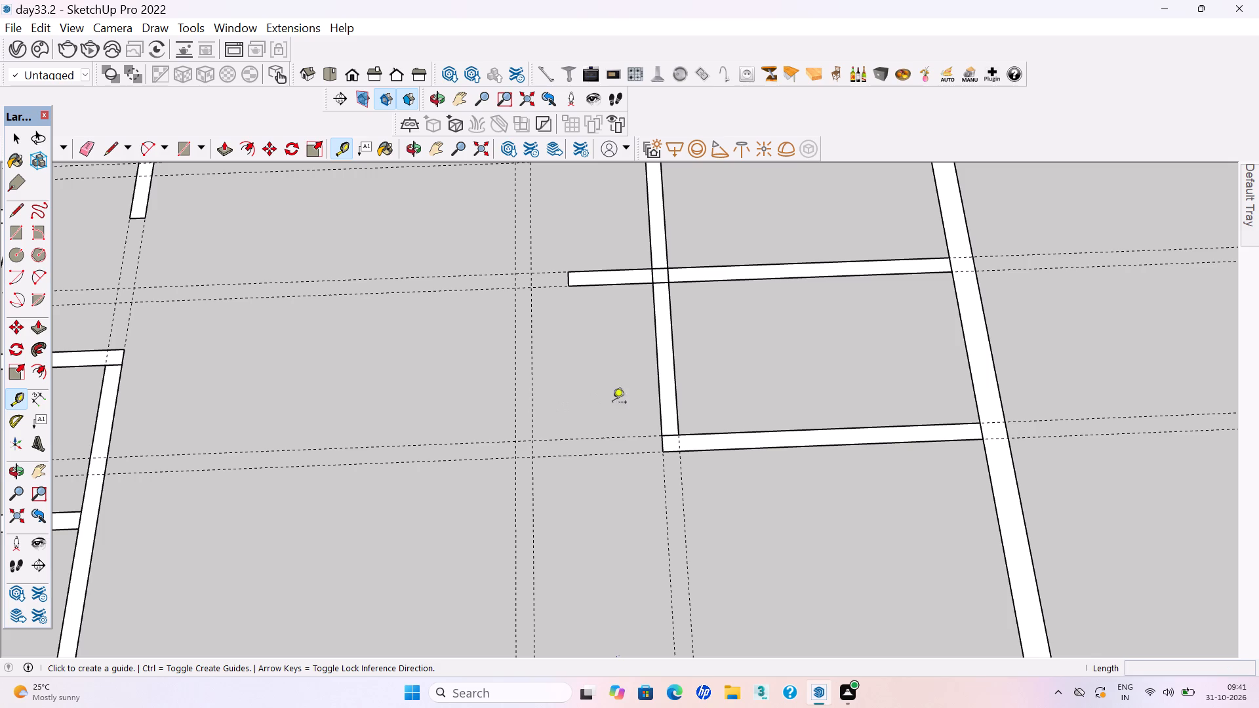
pyautogui.click(660, 387)
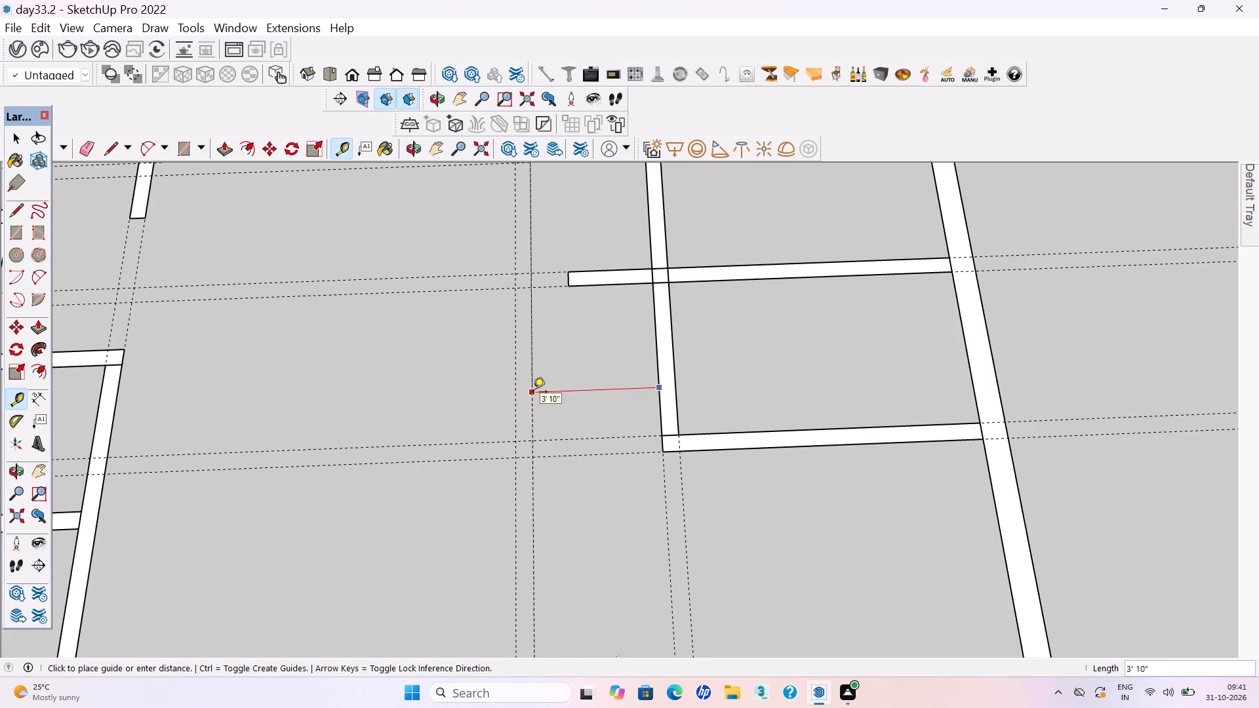
pyautogui.press('space')
# Delete the pair of lengthwise guides beyond the second cross wall's free end.
pyautogui.moveTo(550, 403); pyautogui.dragTo(498, 372)
pyautogui.click(498, 372)
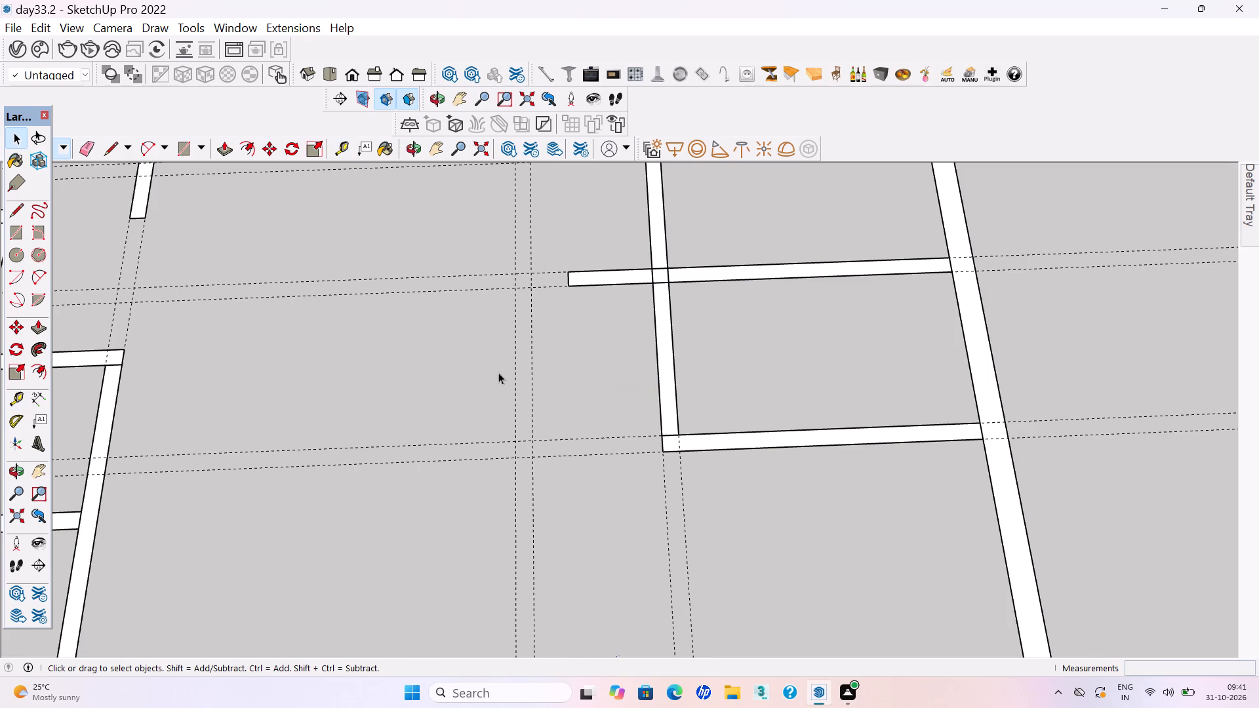
pyautogui.press('Delete')
pyautogui.moveTo(557, 386); pyautogui.dragTo(502, 366)
pyautogui.moveTo(502, 366); pyautogui.dragTo(496, 364)
pyautogui.press('Delete')
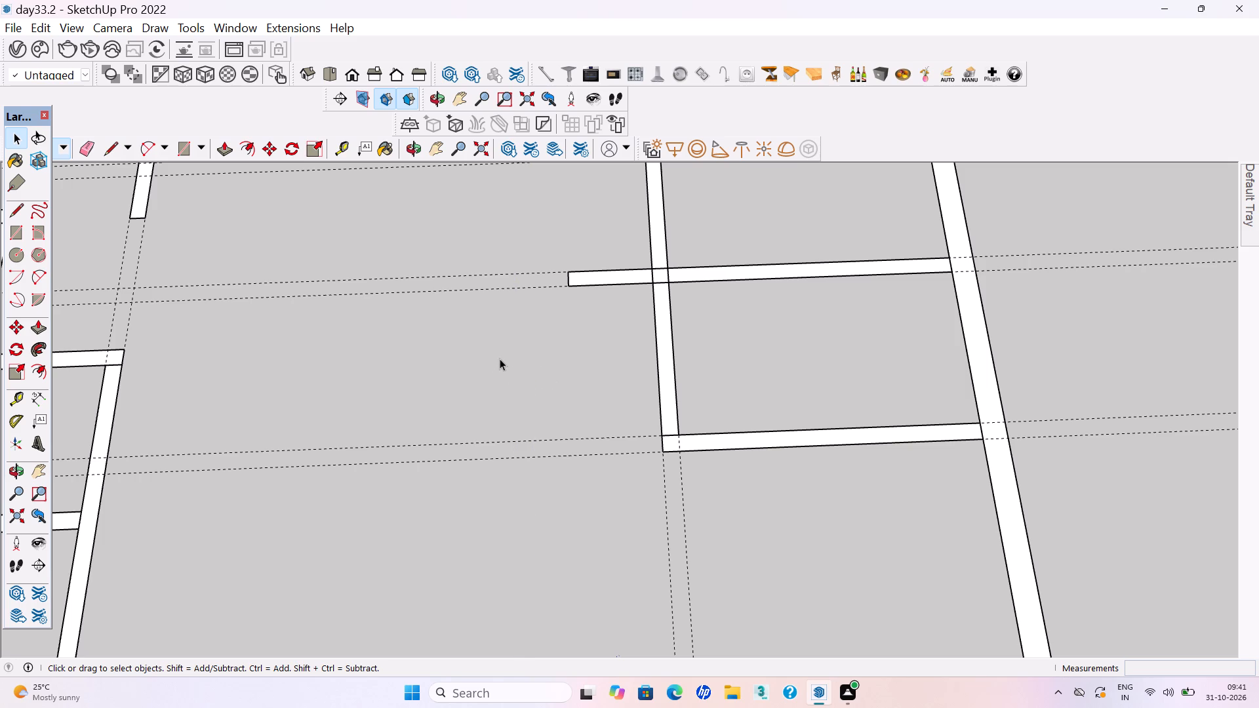
# Place a lengthwise guide 4' from the 5' partition wall's outer edge, facing away from the outer wall.
pyautogui.press('t')
pyautogui.click(657, 372)
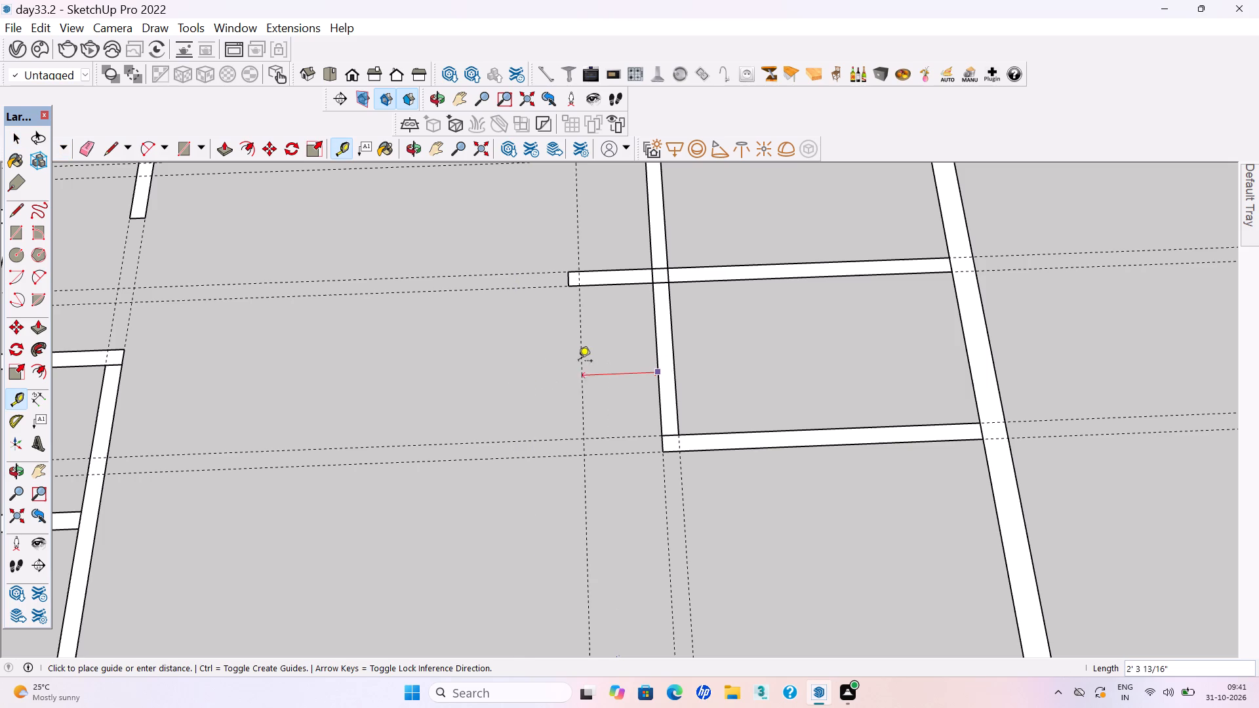
pyautogui.write("4'")
pyautogui.press('Return')
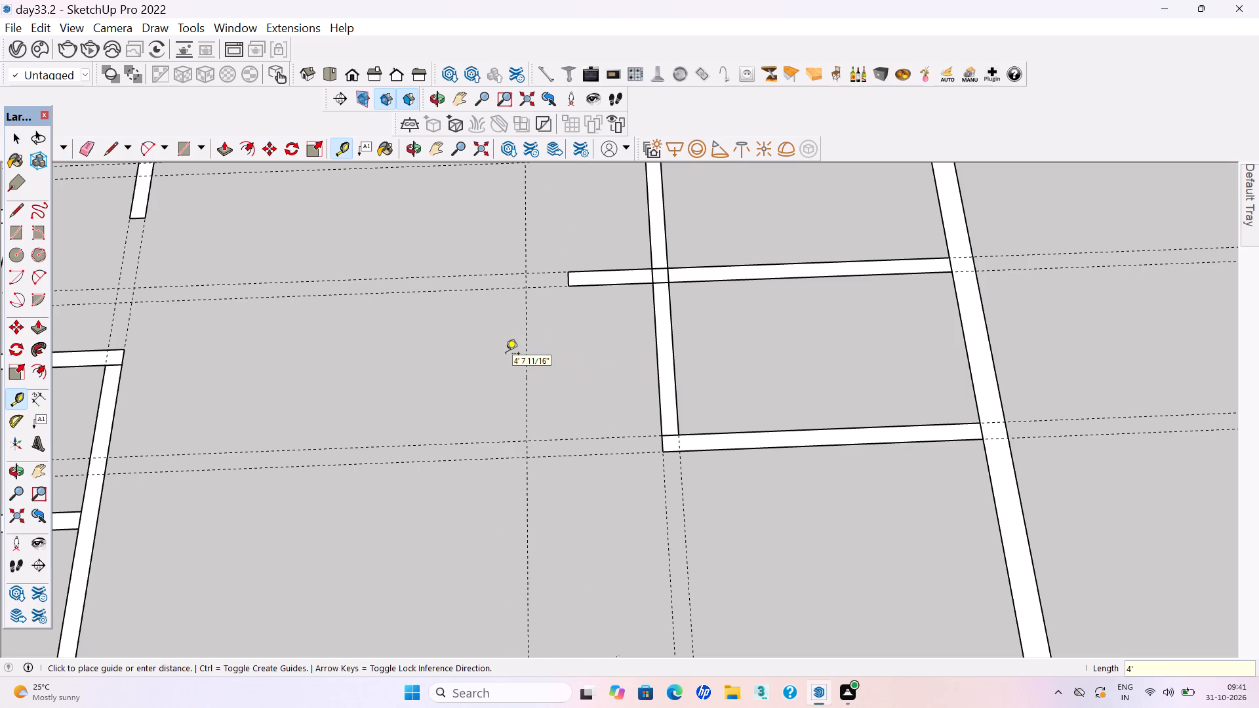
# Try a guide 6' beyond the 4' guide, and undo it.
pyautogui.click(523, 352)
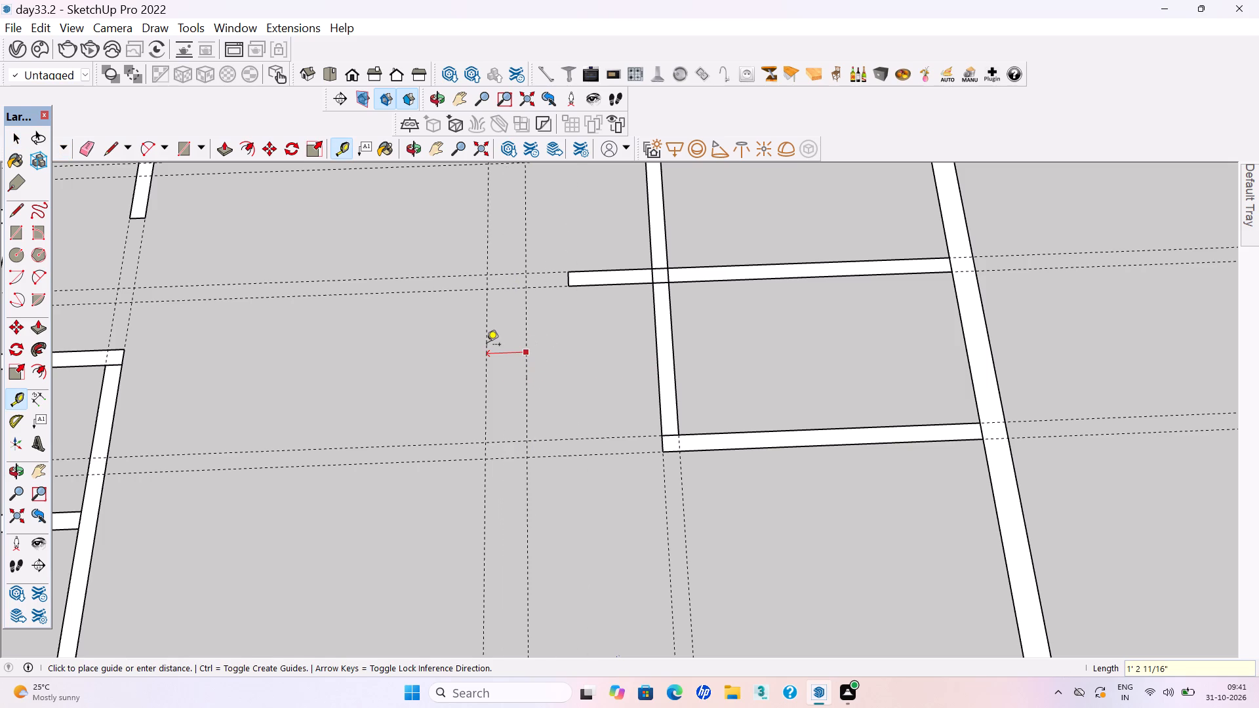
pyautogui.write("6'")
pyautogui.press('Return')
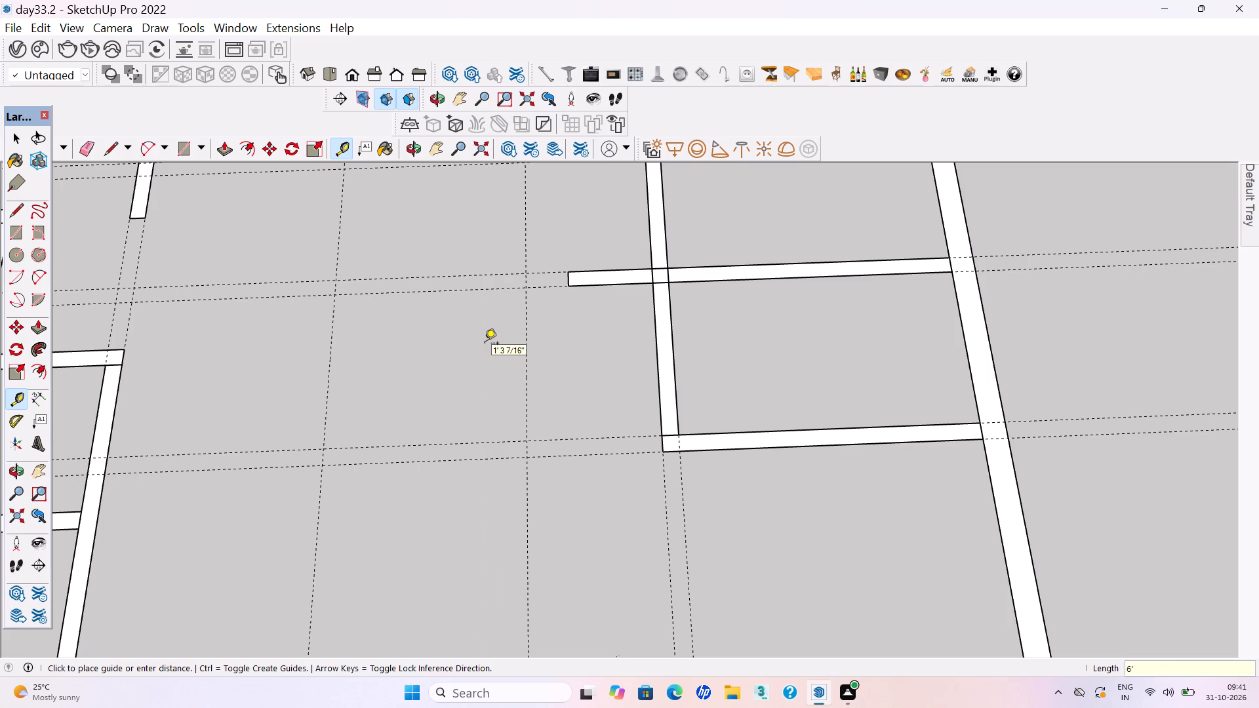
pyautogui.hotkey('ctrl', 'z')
# Place a guide 6" beyond the 4' guide, on the side away from the partition wall.
pyautogui.click(528, 354)
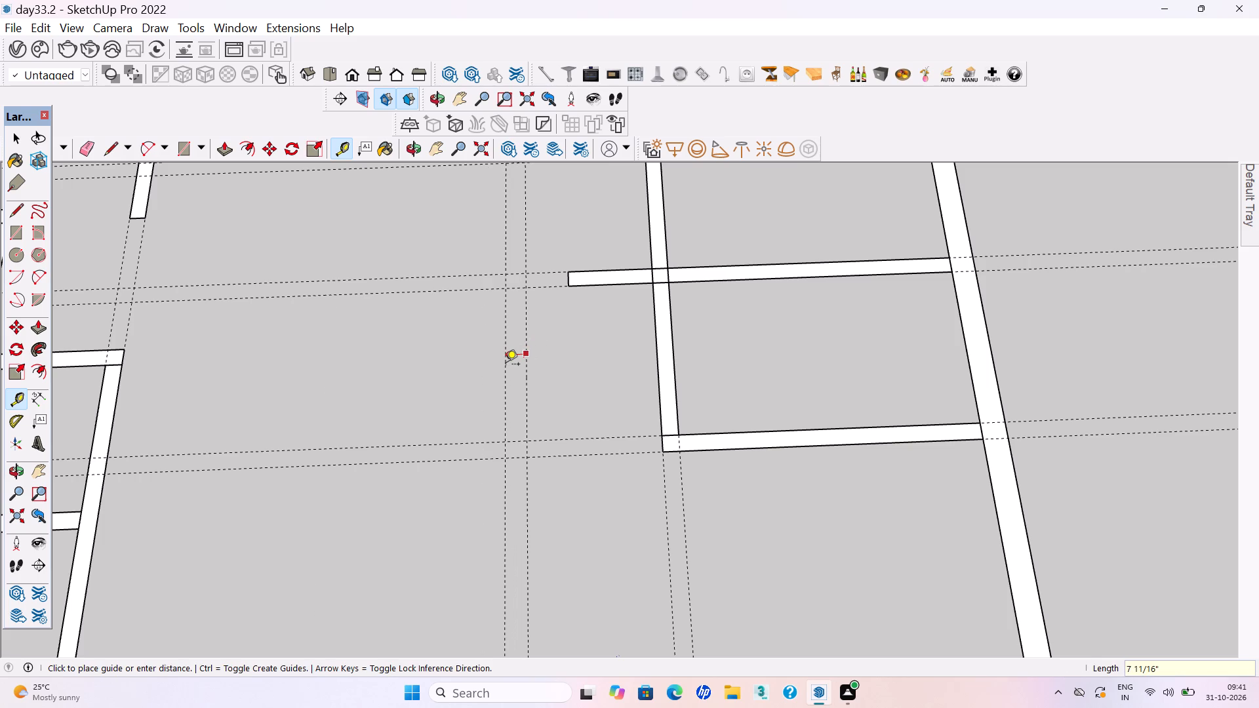
pyautogui.write('6"')
pyautogui.press('Return')
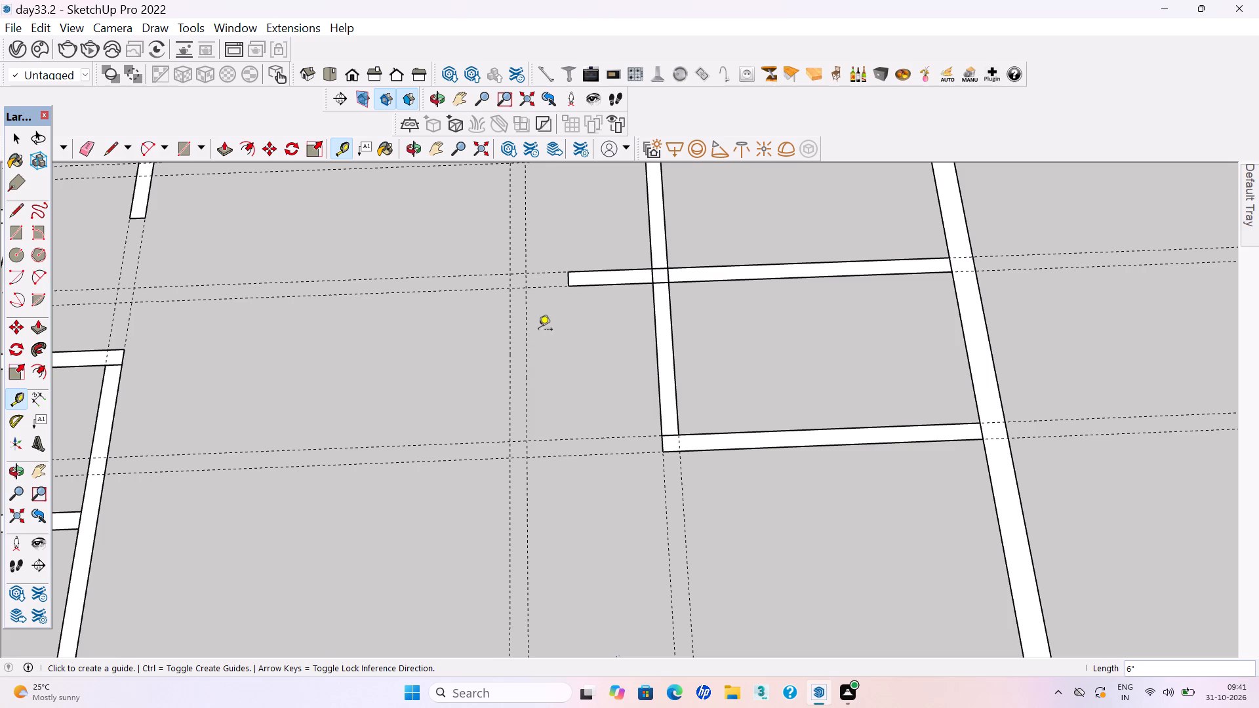
# Place a guide 5' from the second cross guide pair's nearer line, toward the third cross wall.
pyautogui.click(556, 288)
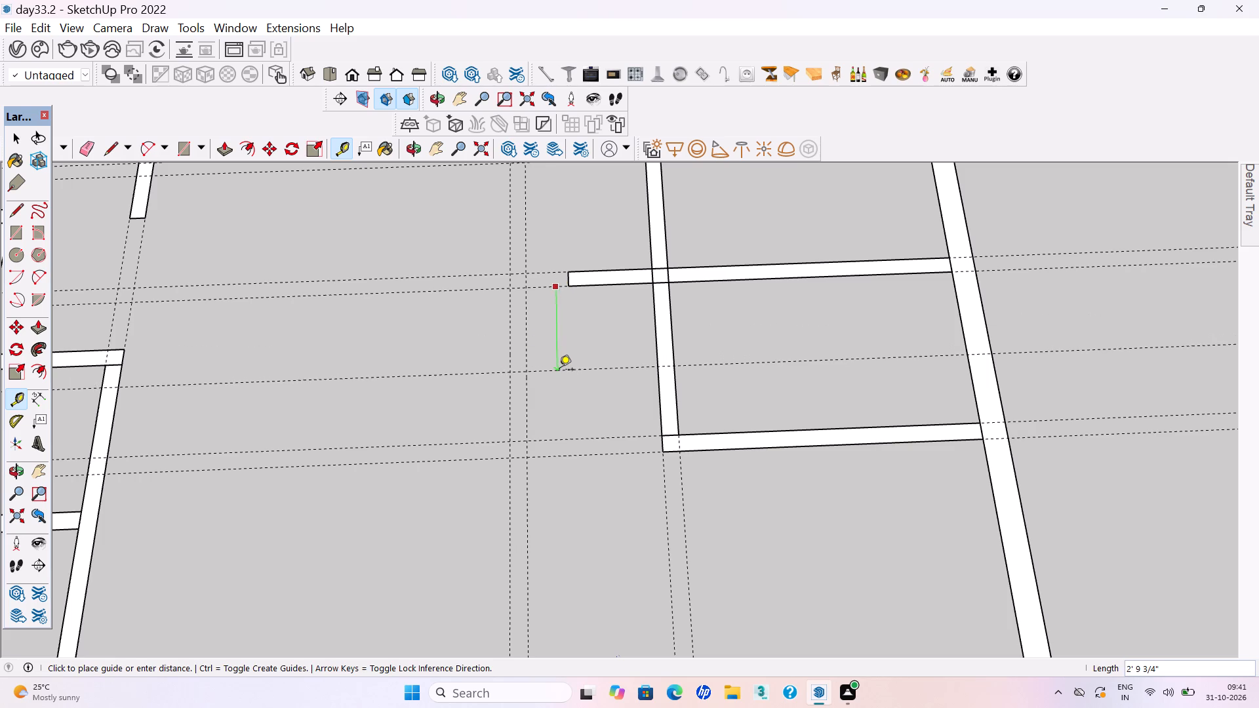
pyautogui.write("5'")
pyautogui.press('Return')
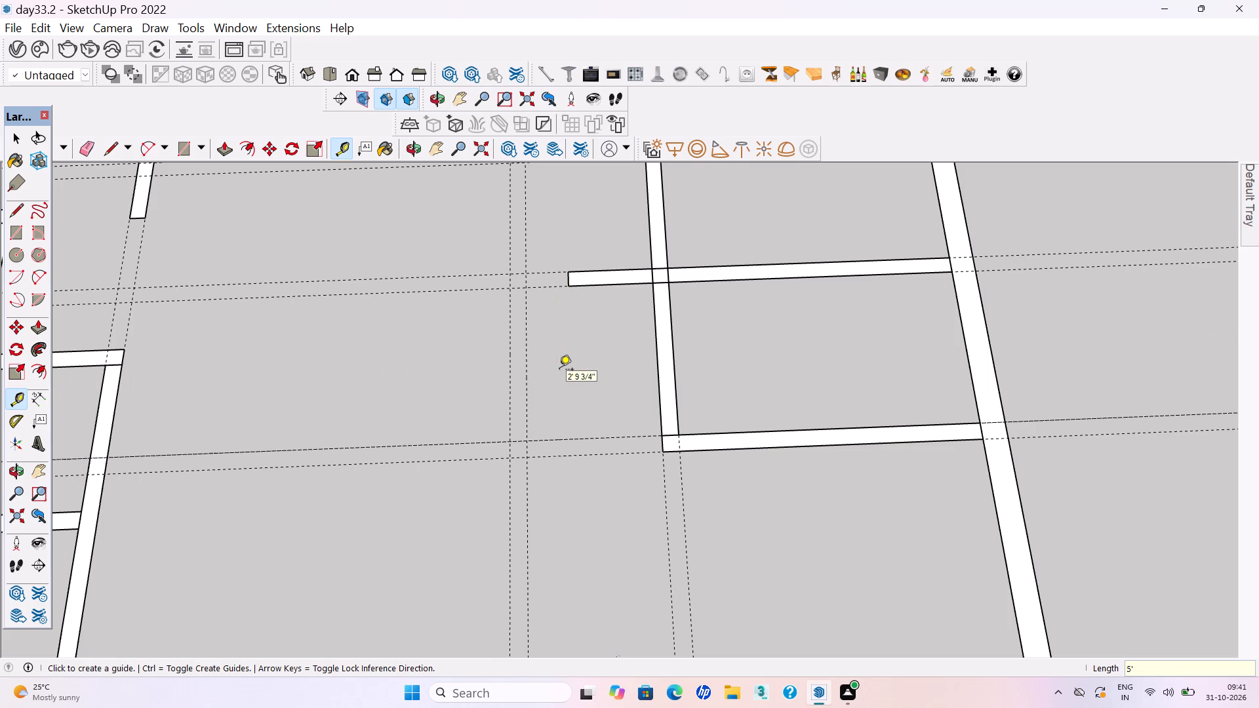
pyautogui.click(589, 286)
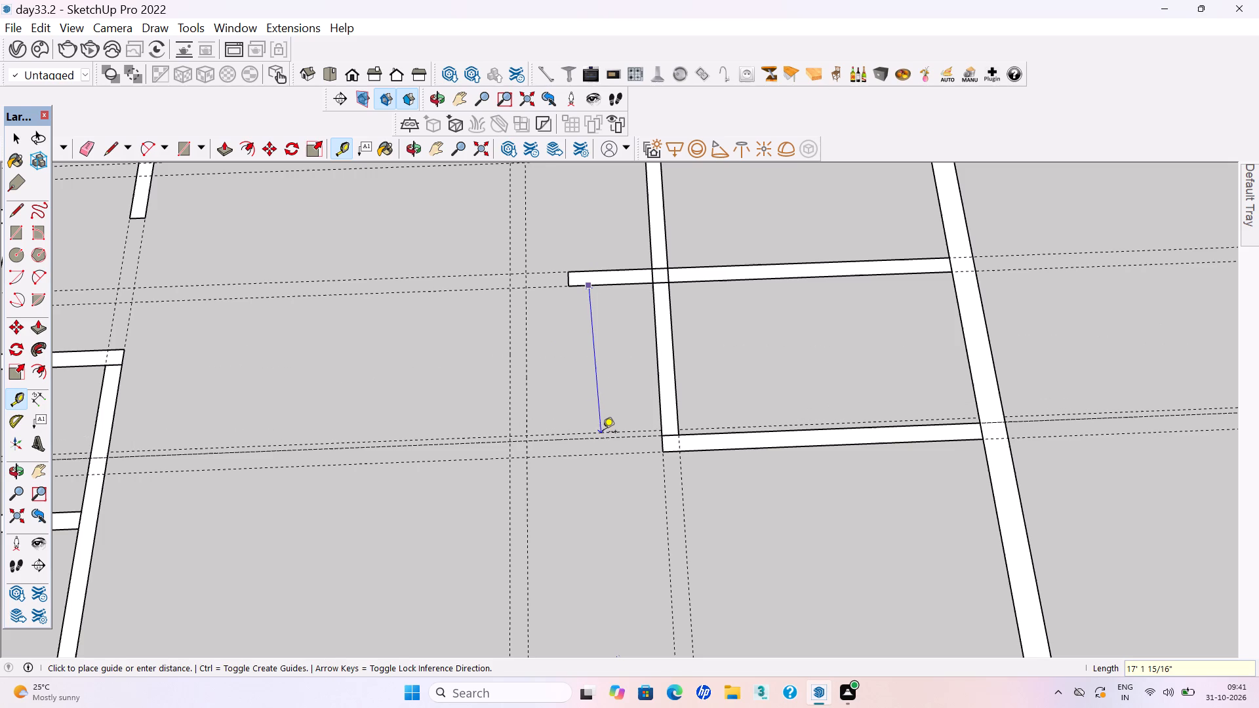
pyautogui.press('Escape')
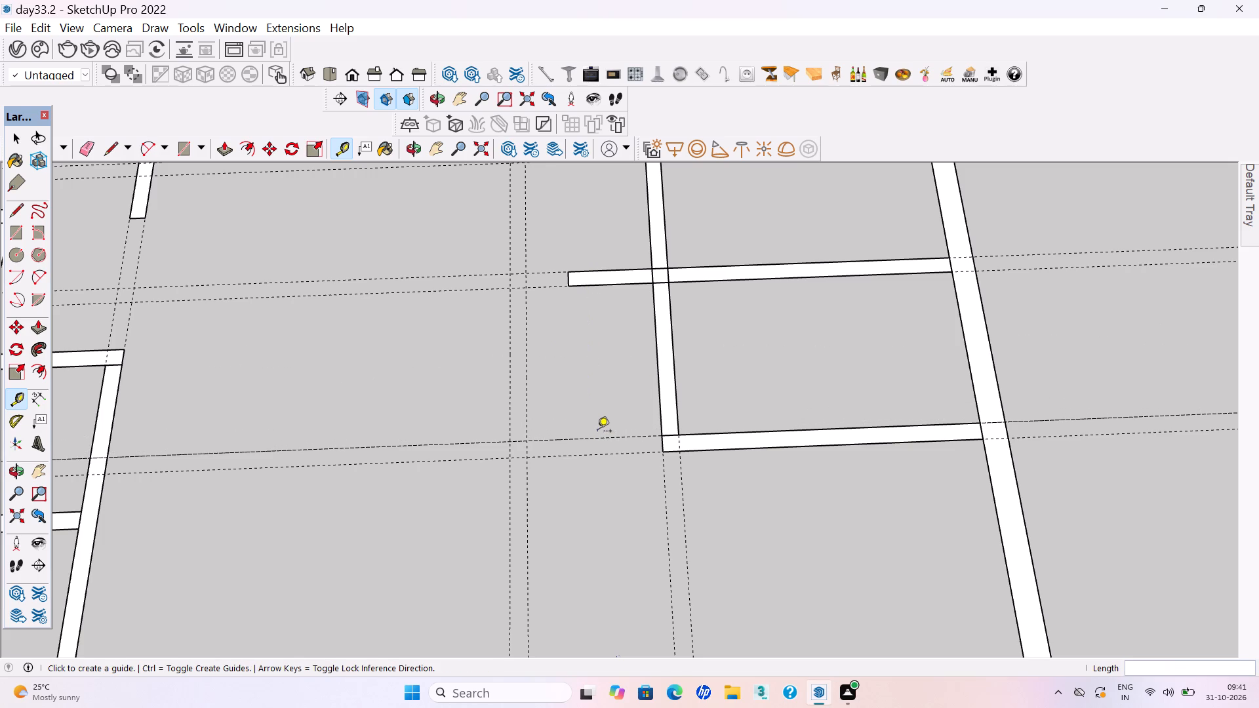
# Scale the second cross wall's free end by about 1.15 to reach the farther guide of the new 6" pair.
pyautogui.press('space')
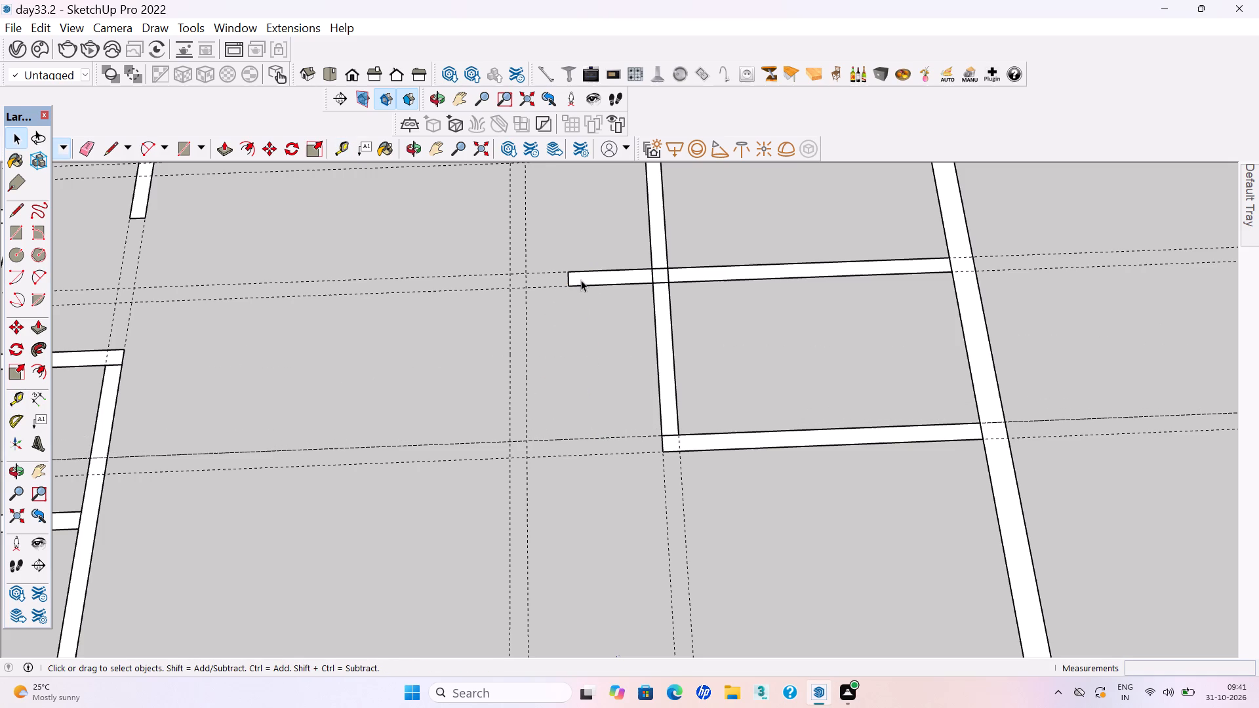
pyautogui.click(581, 280)
pyautogui.press('s')
pyautogui.click(572, 278)
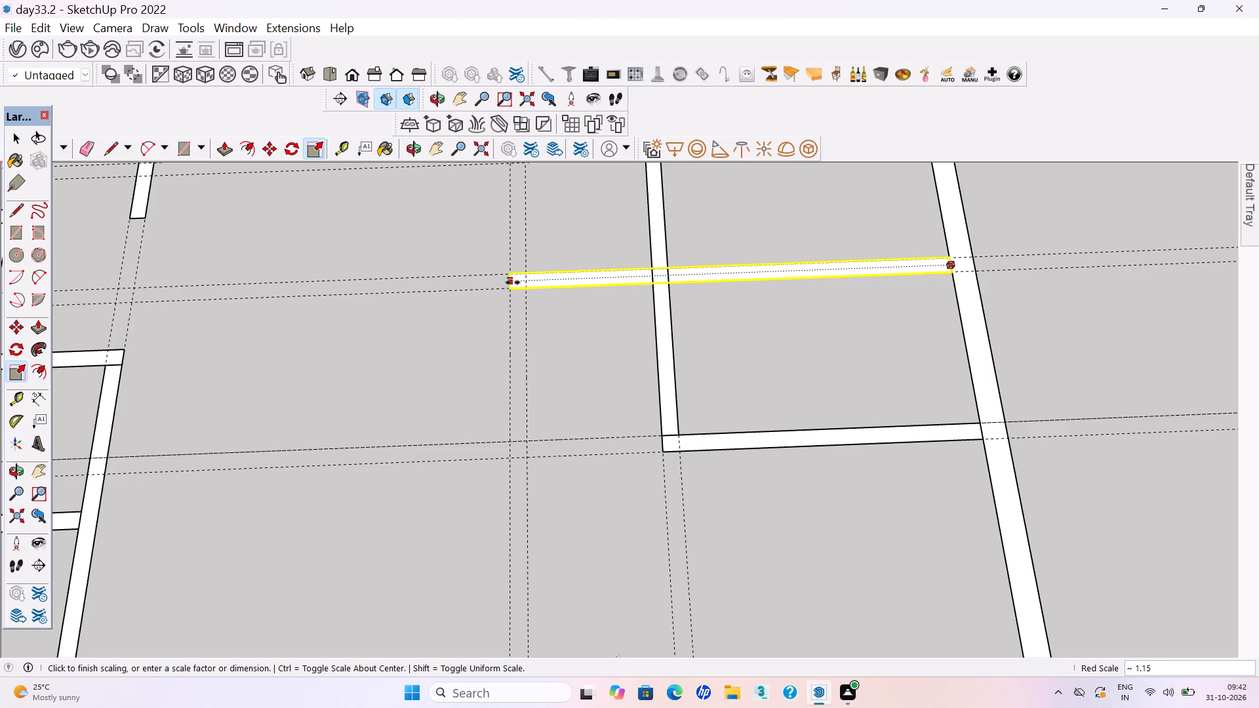
pyautogui.click(513, 283)
pyautogui.press('space')
pyautogui.click(593, 325)
# Save the model.
pyautogui.hotkey('ctrl', 's')
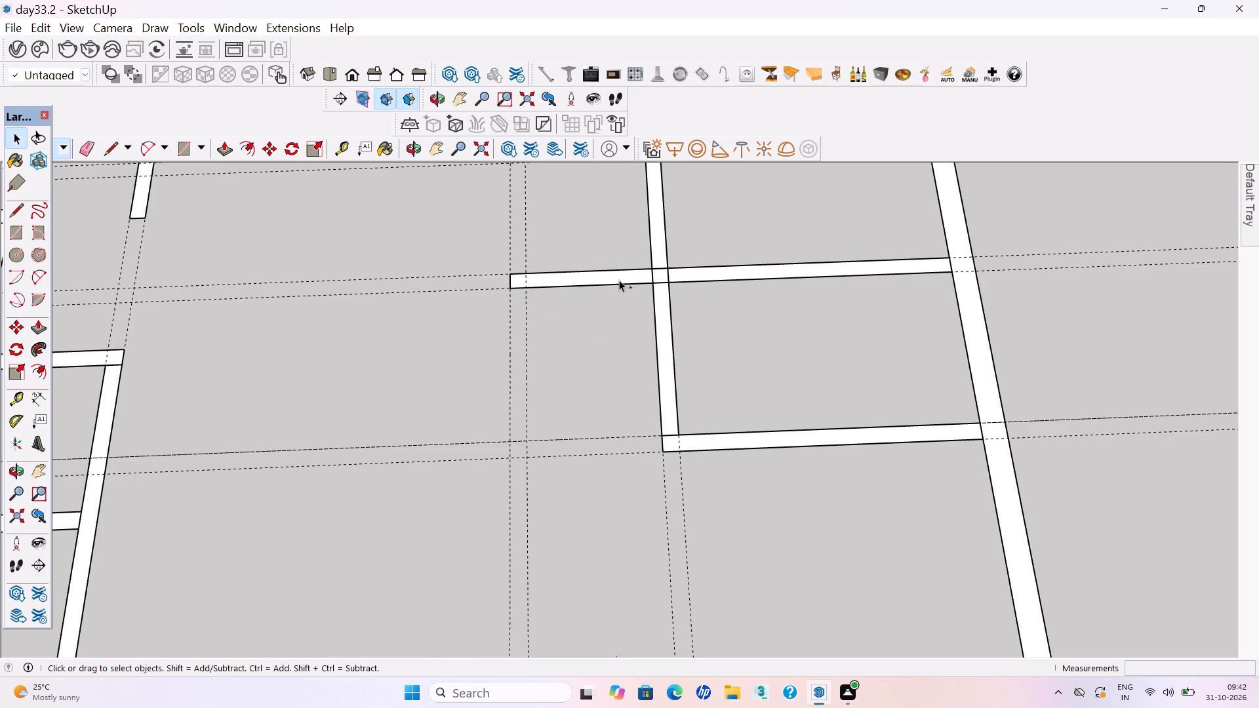
# Draw a 19'10" by 6" wall rectangle between the long guides, from the second cross wall's extended end to the end wall's outer line.
pyautogui.press('r')
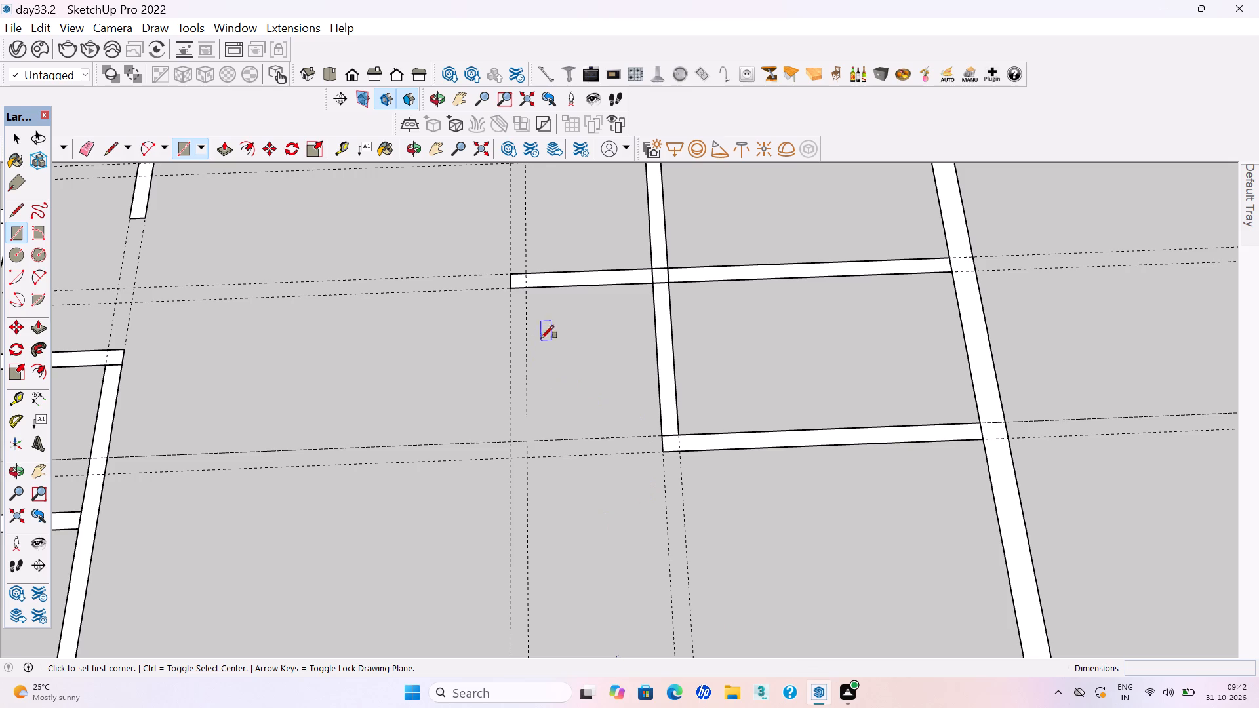
pyautogui.click(510, 286)
pyautogui.scroll(-5, 571, 332)
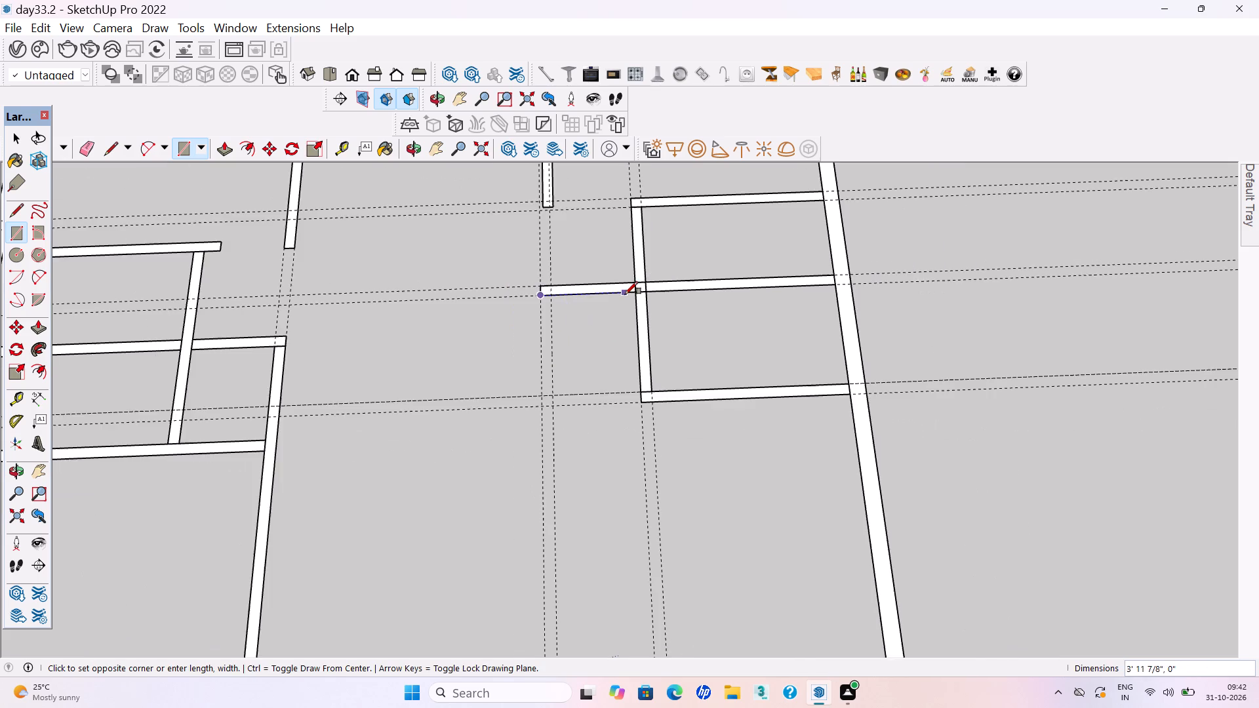
pyautogui.scroll(-8, 638, 288)
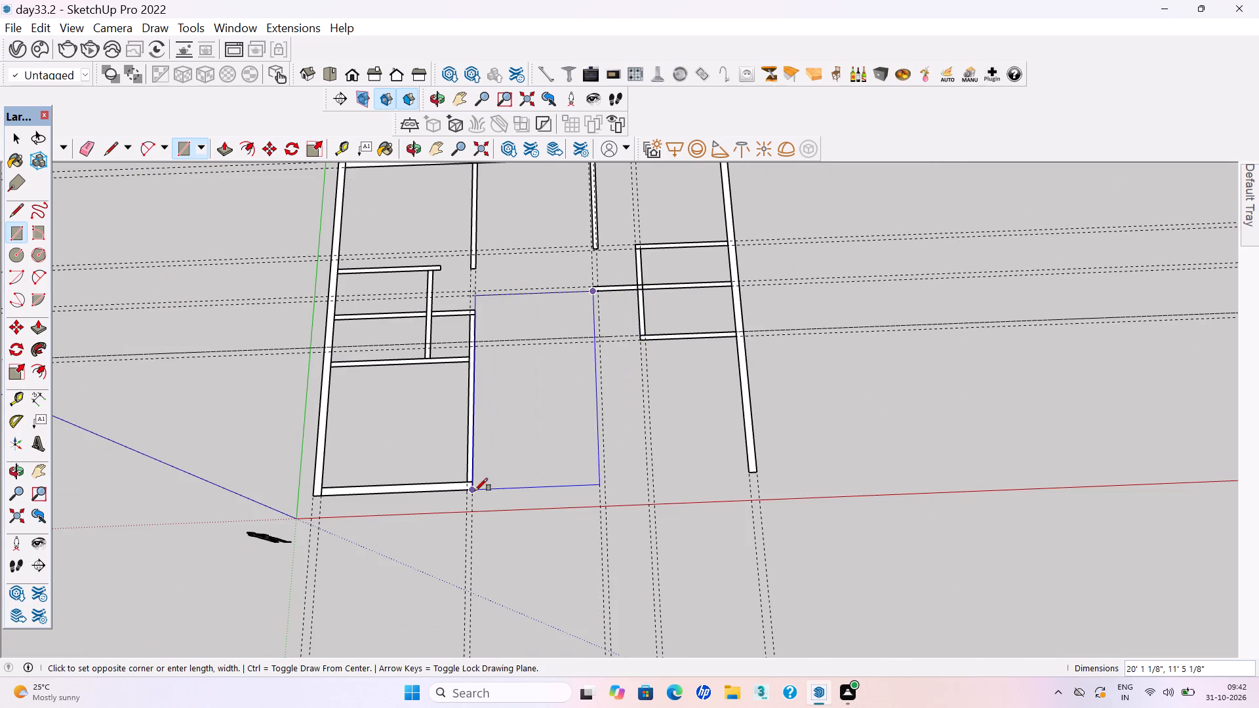
pyautogui.click(607, 490)
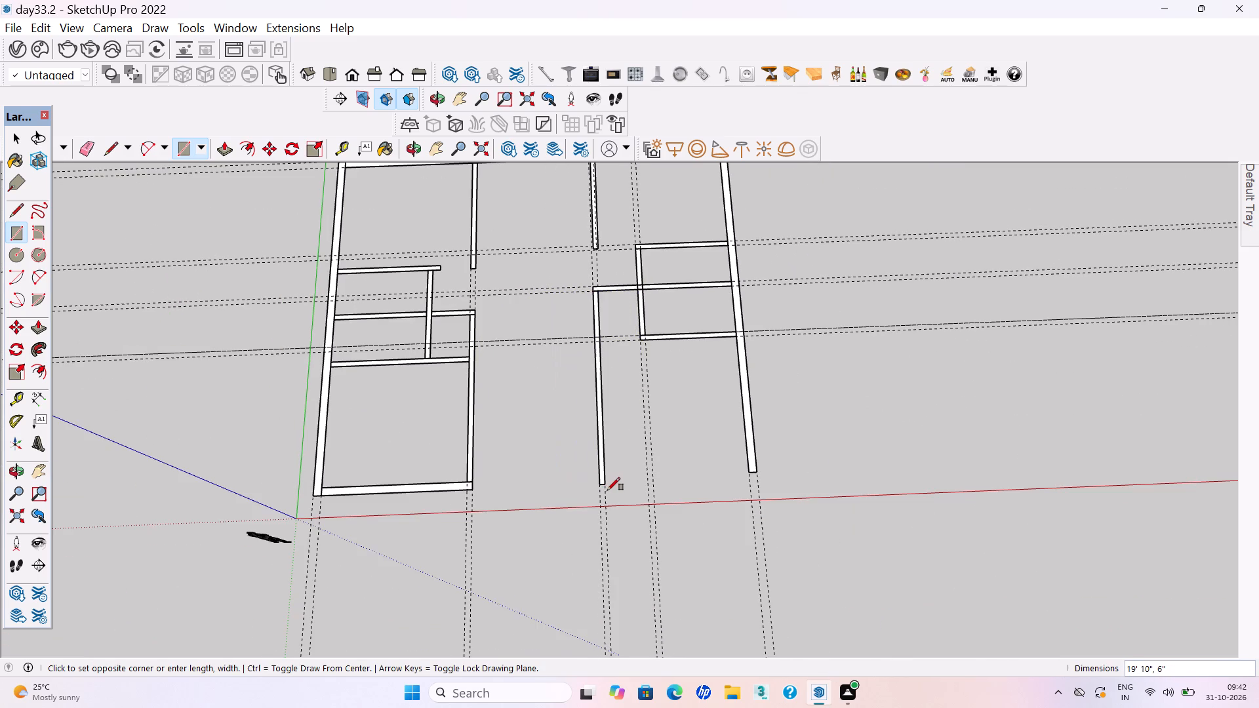
# Place two cross guides, one 14'4" from the third cross wall's guide at the new wall's end, one along the end wall's inner edge.
pyautogui.press('t')
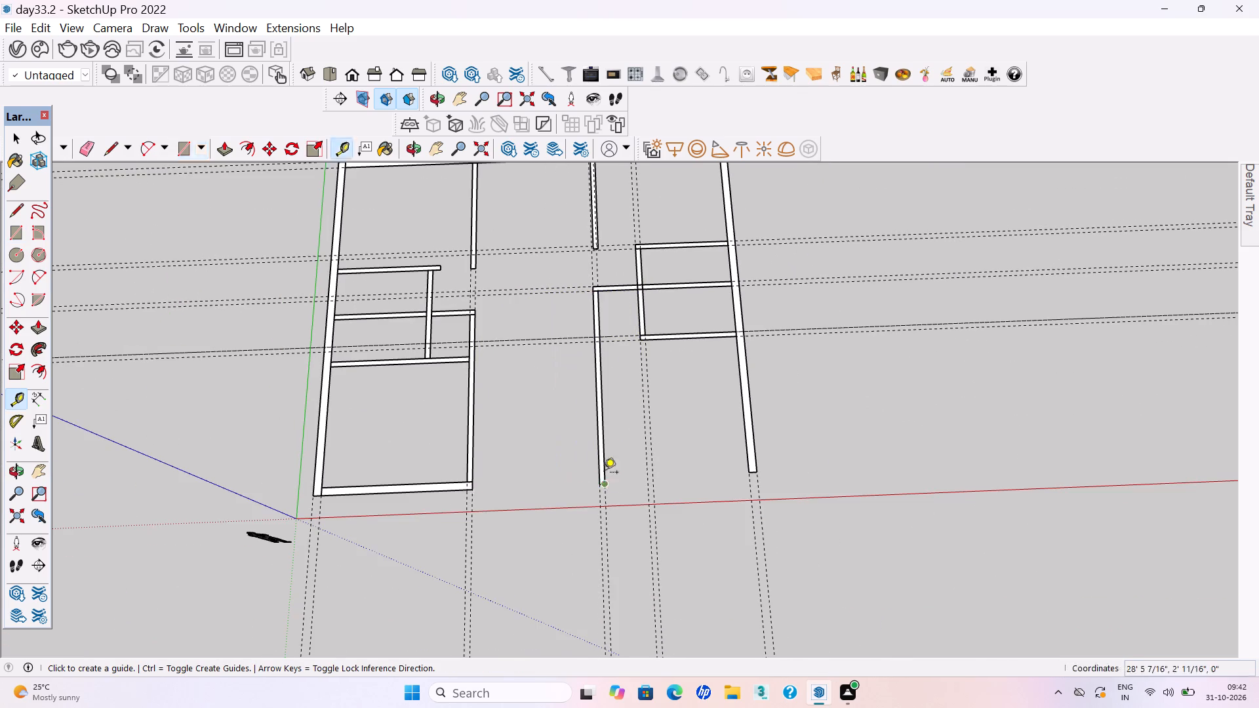
pyautogui.click(612, 342)
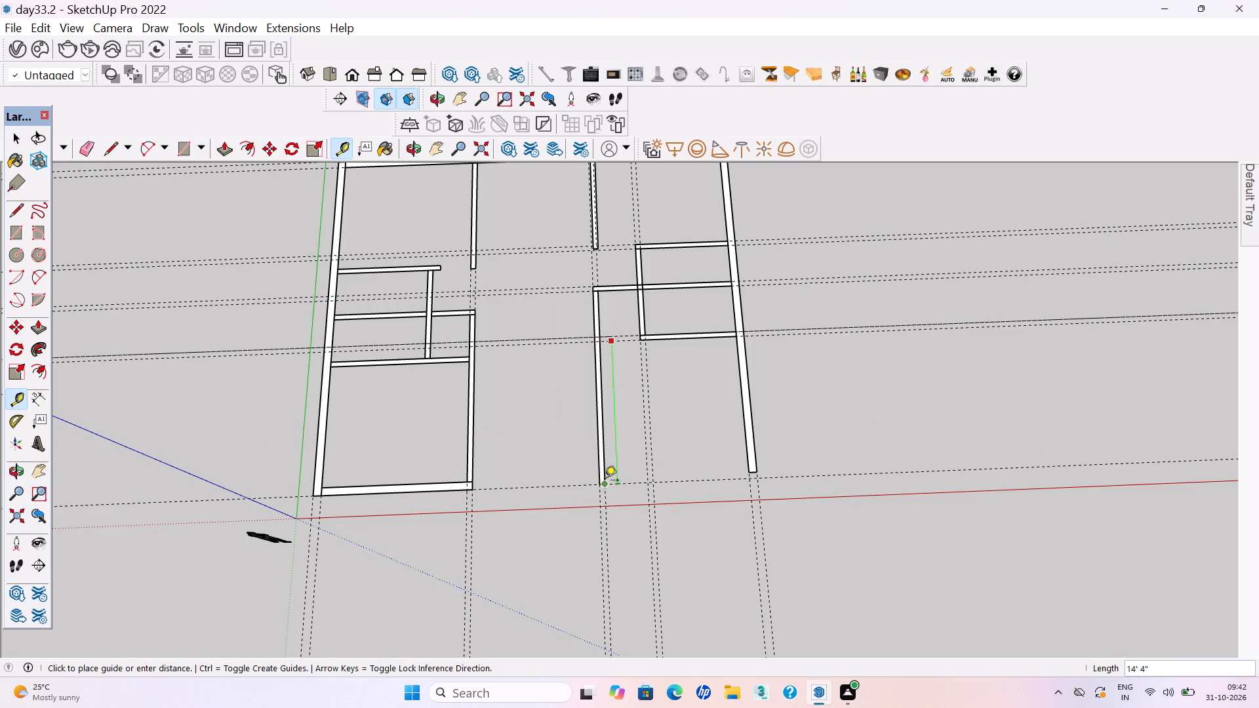
pyautogui.click(605, 481)
pyautogui.scroll(3, 620, 492)
pyautogui.click(614, 482)
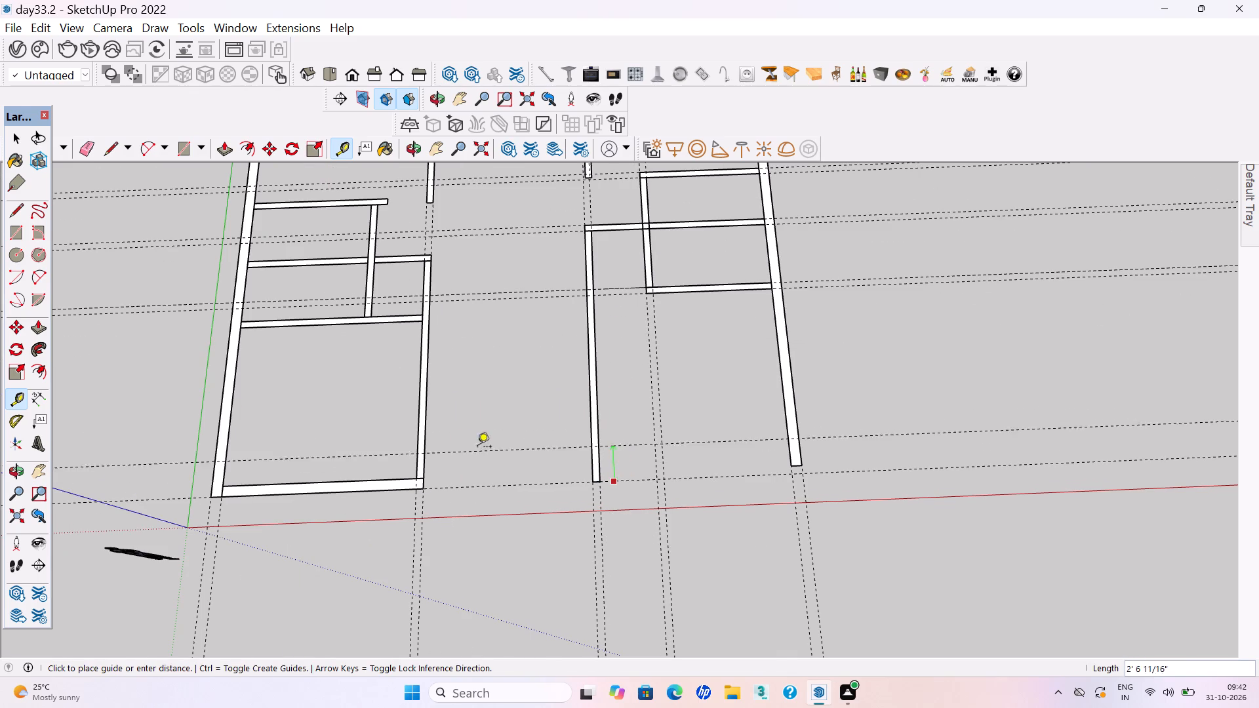
pyautogui.click(428, 476)
pyautogui.press('space')
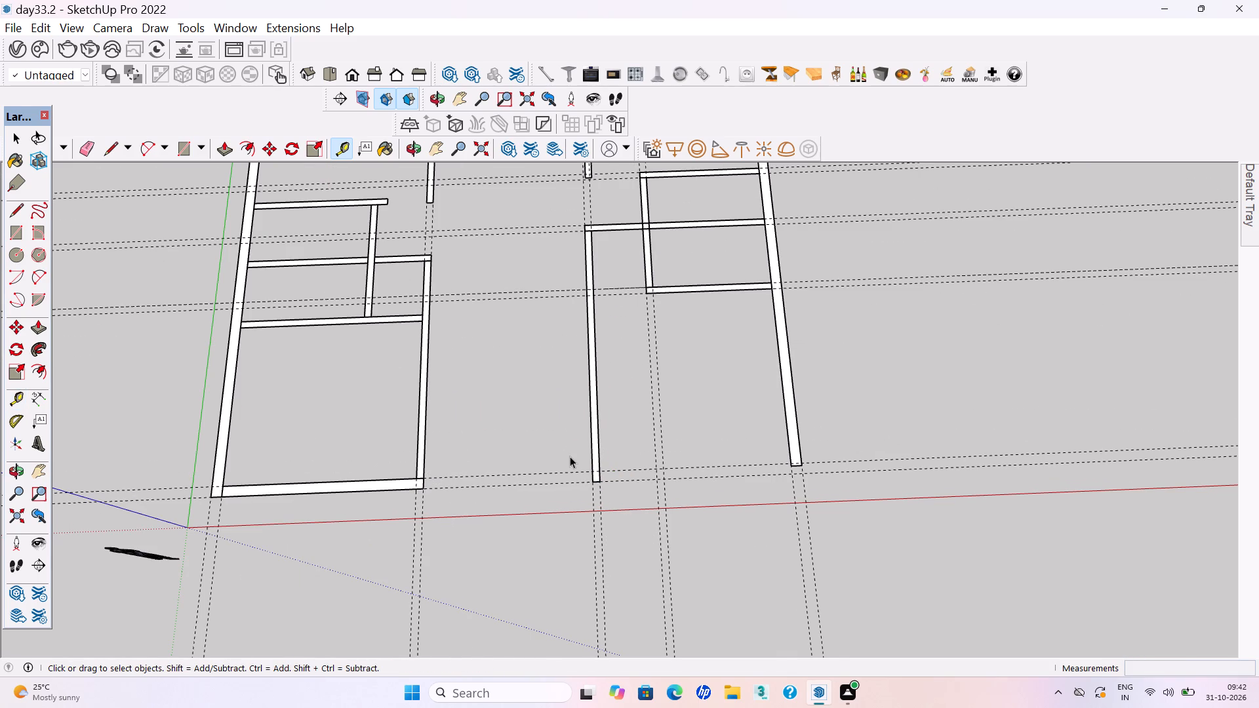
# Scale the new 6" wall's free end back to the guide along the end wall's inner edge.
pyautogui.scroll(5, 567, 486)
pyautogui.scroll(4, 622, 463)
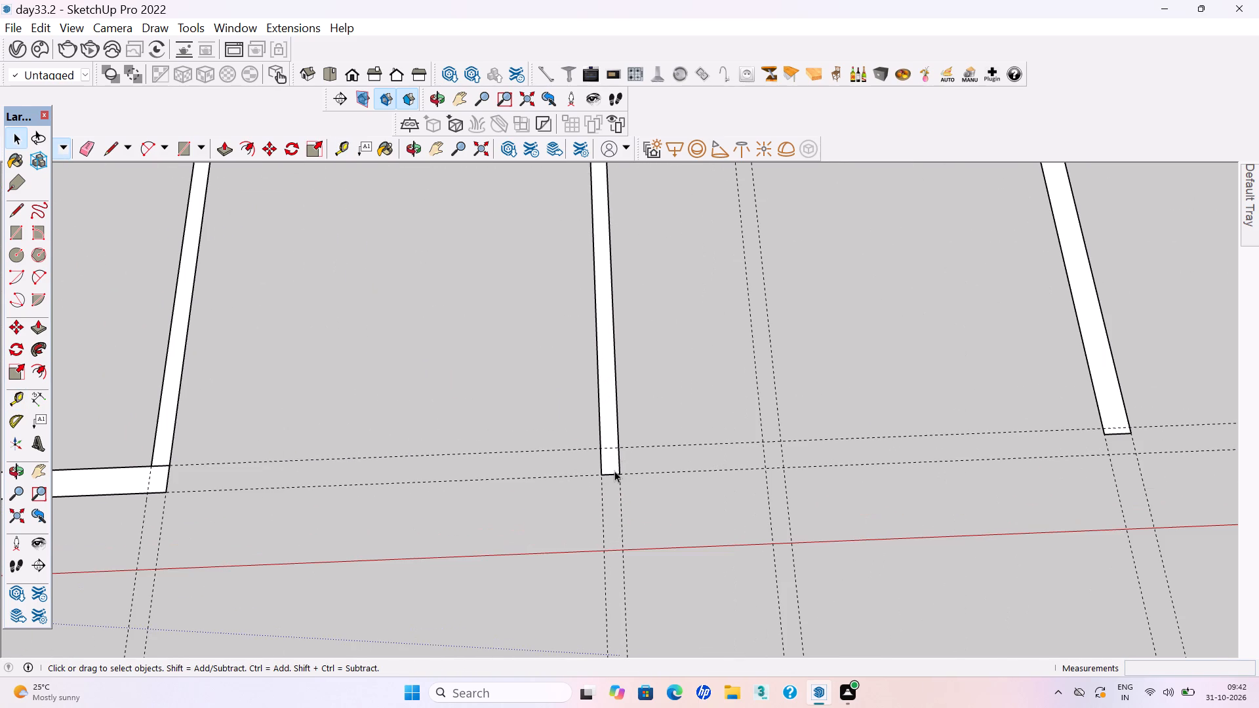
pyautogui.click(612, 465)
pyautogui.press('s')
pyautogui.click(610, 477)
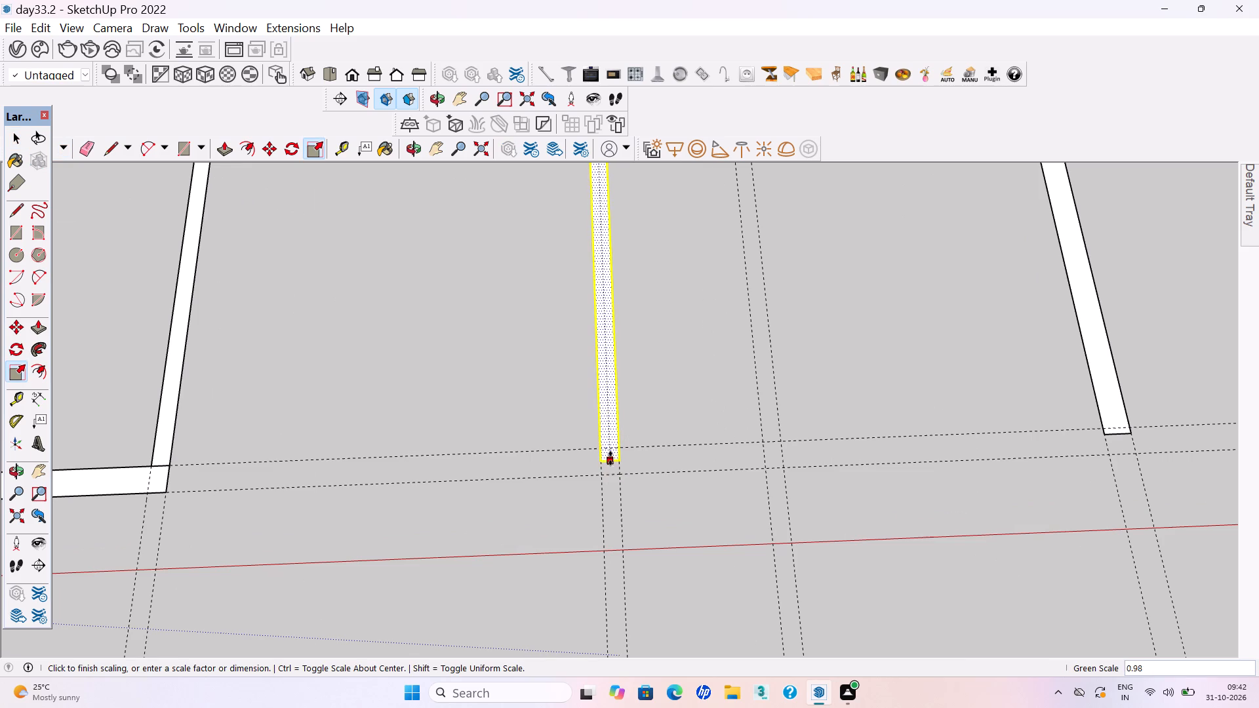
pyautogui.click(610, 449)
pyautogui.press('space')
pyautogui.click(637, 426)
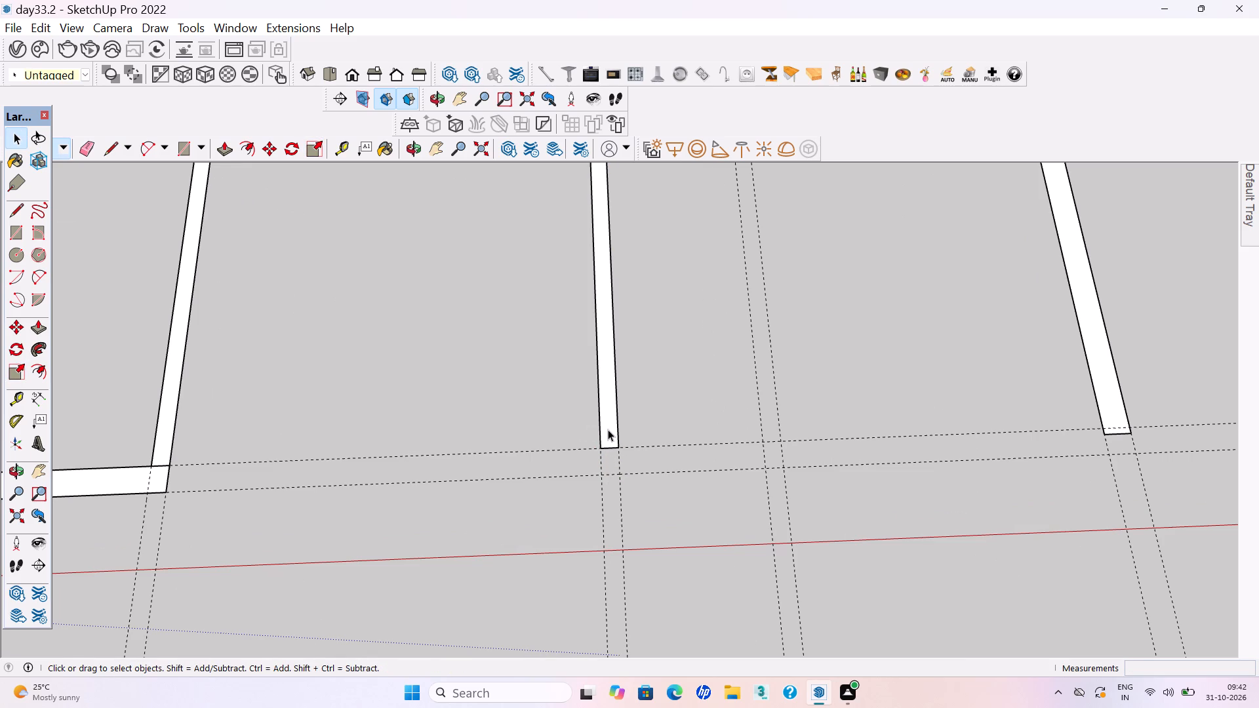
# Group the new 6" wall's face and edges.
pyautogui.doubleClick(608, 429)
pyautogui.rightClick(608, 429)
pyautogui.click(645, 250)
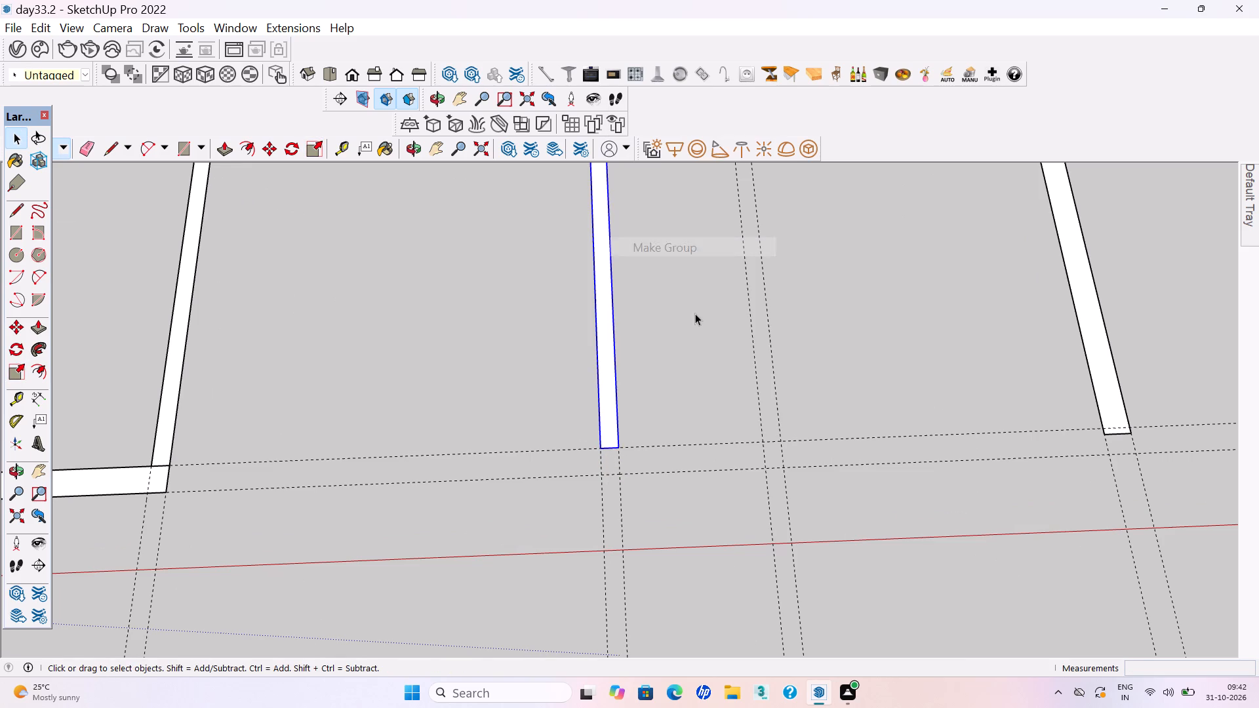
pyautogui.click(697, 315)
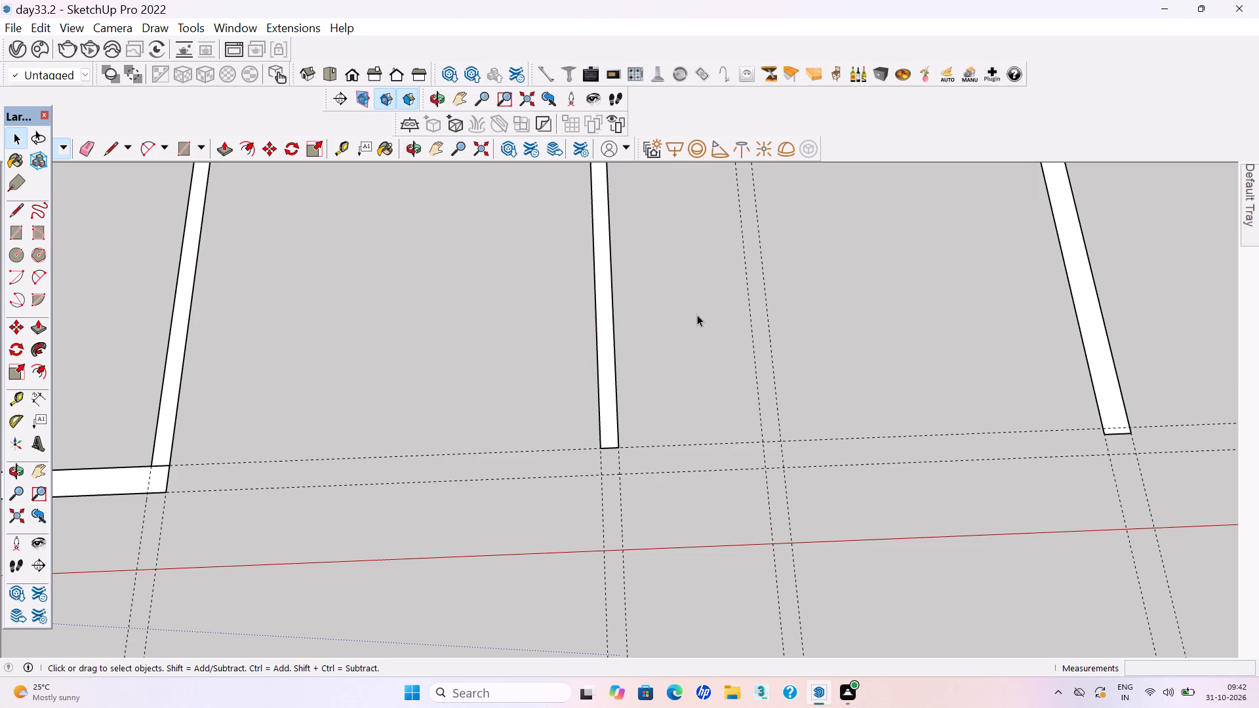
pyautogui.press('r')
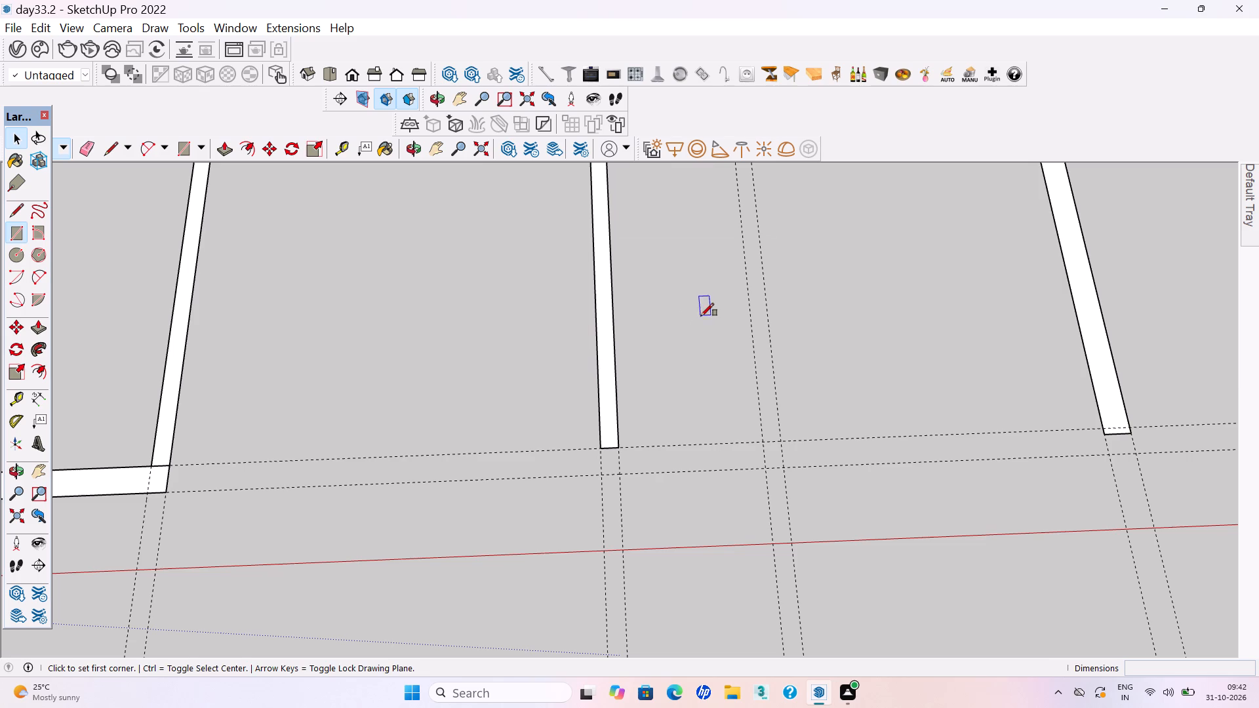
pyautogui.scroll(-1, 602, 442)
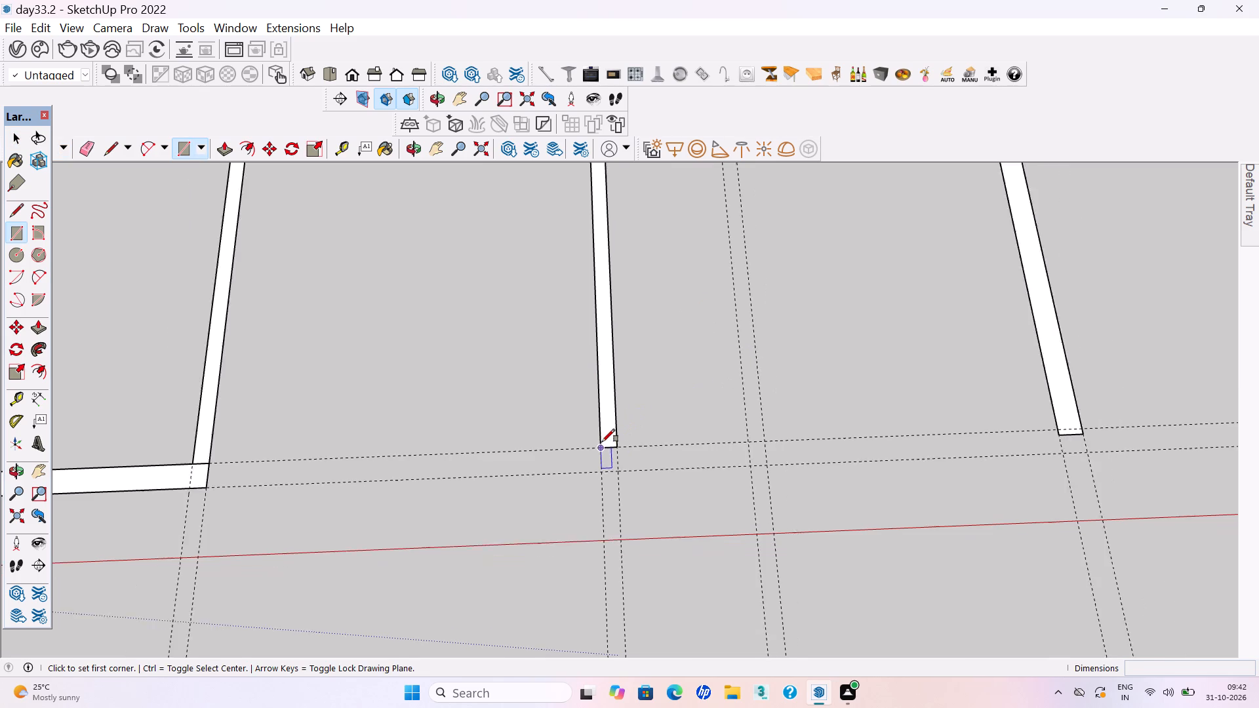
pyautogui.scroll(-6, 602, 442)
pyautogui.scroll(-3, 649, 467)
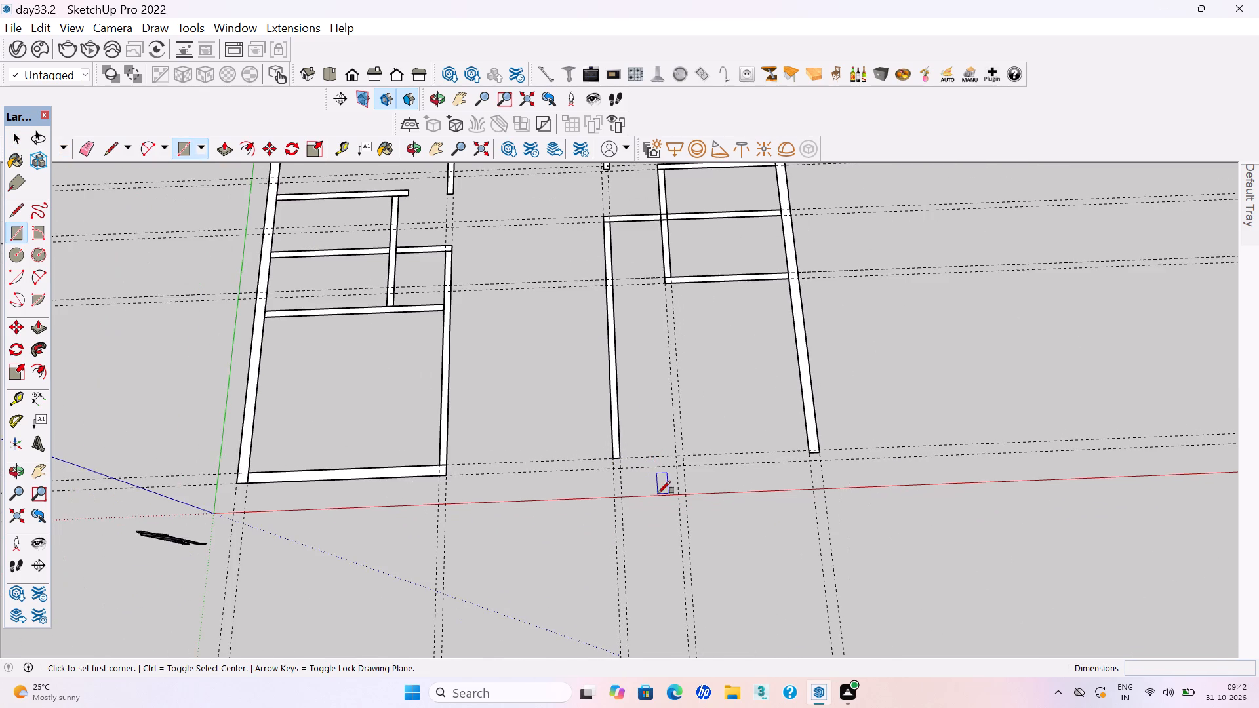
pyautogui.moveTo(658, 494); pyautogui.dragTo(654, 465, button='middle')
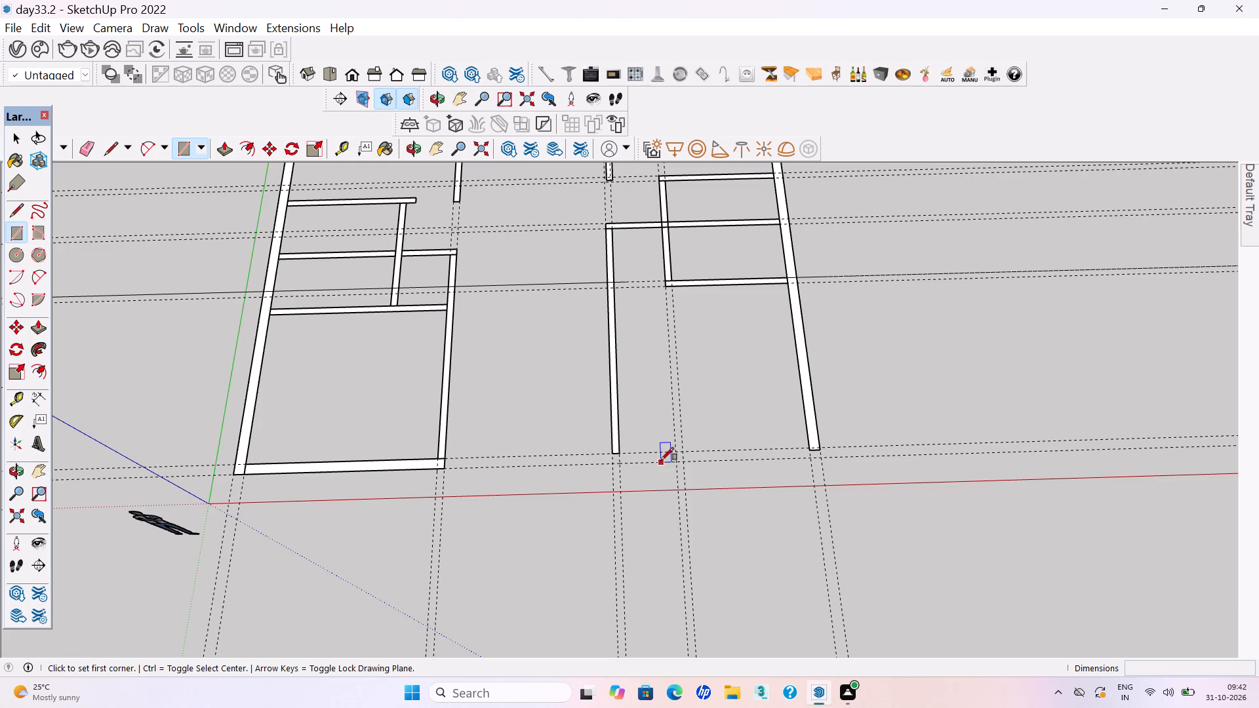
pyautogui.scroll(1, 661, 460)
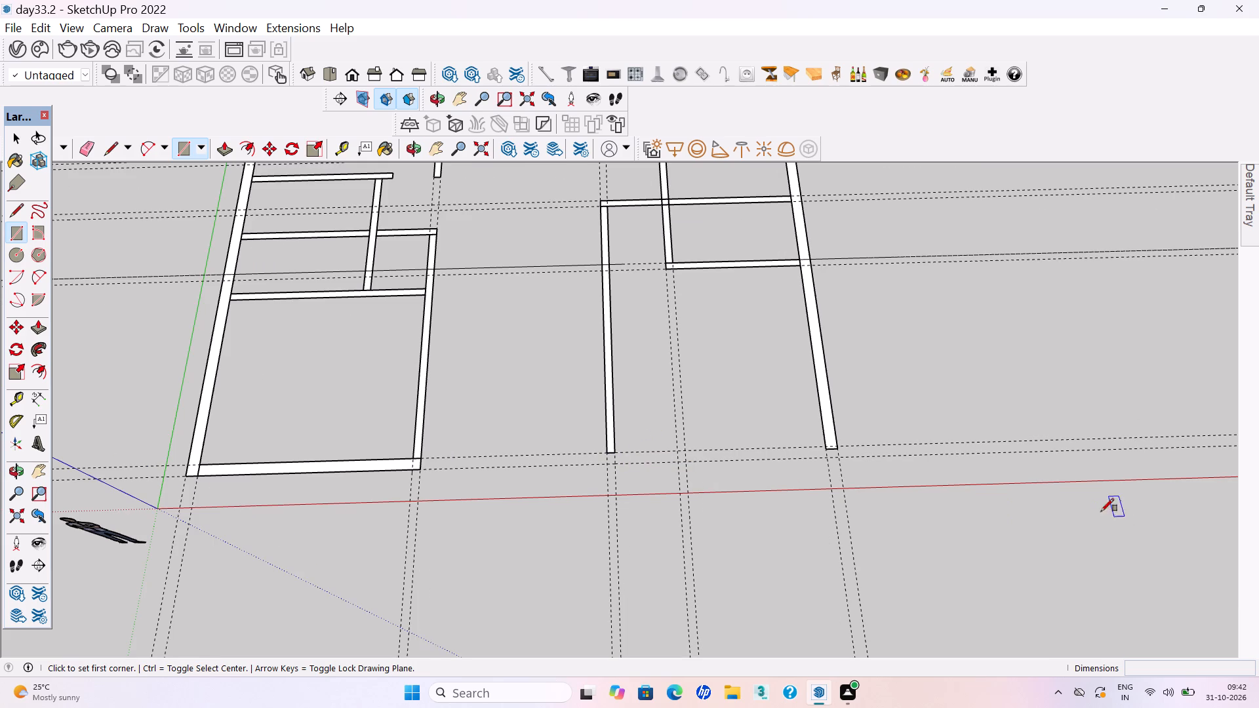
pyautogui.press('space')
# Scale the end wall lengthwise by about 2.90 to reach the outer guide of the opposite long outer wall.
pyautogui.scroll(-2, 1130, 469)
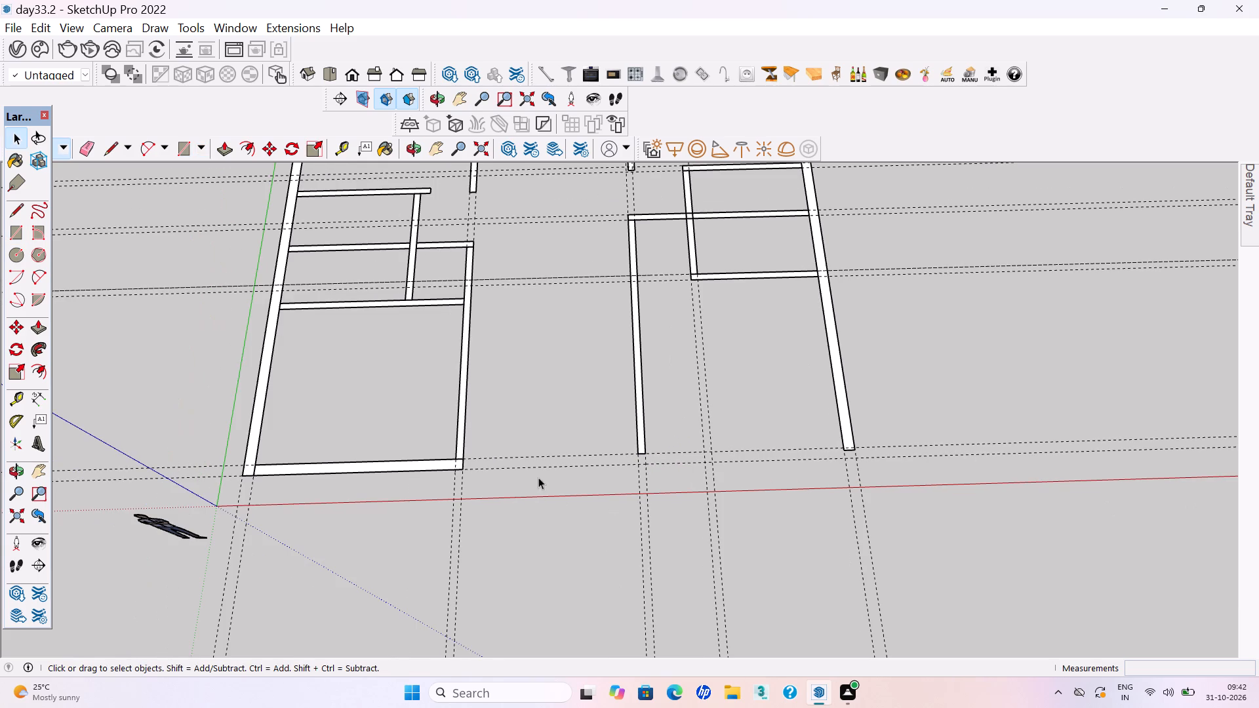
pyautogui.scroll(2, 485, 469)
pyautogui.click(487, 465)
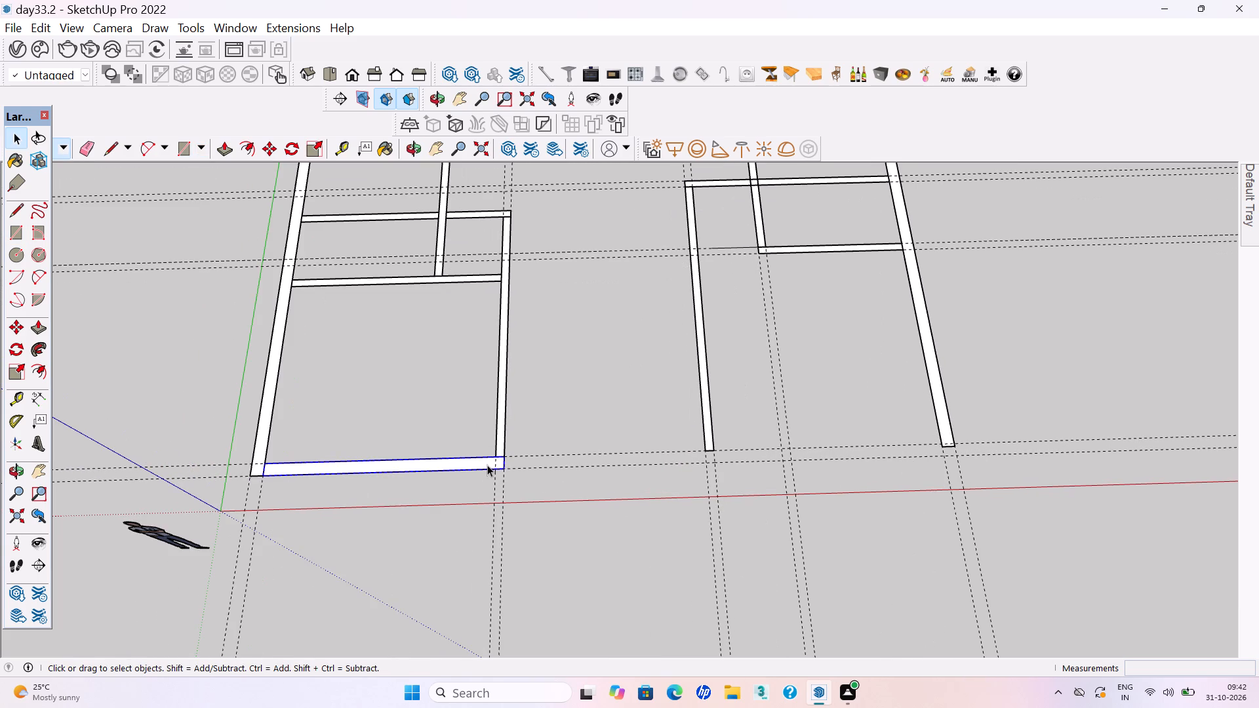
pyautogui.press('s')
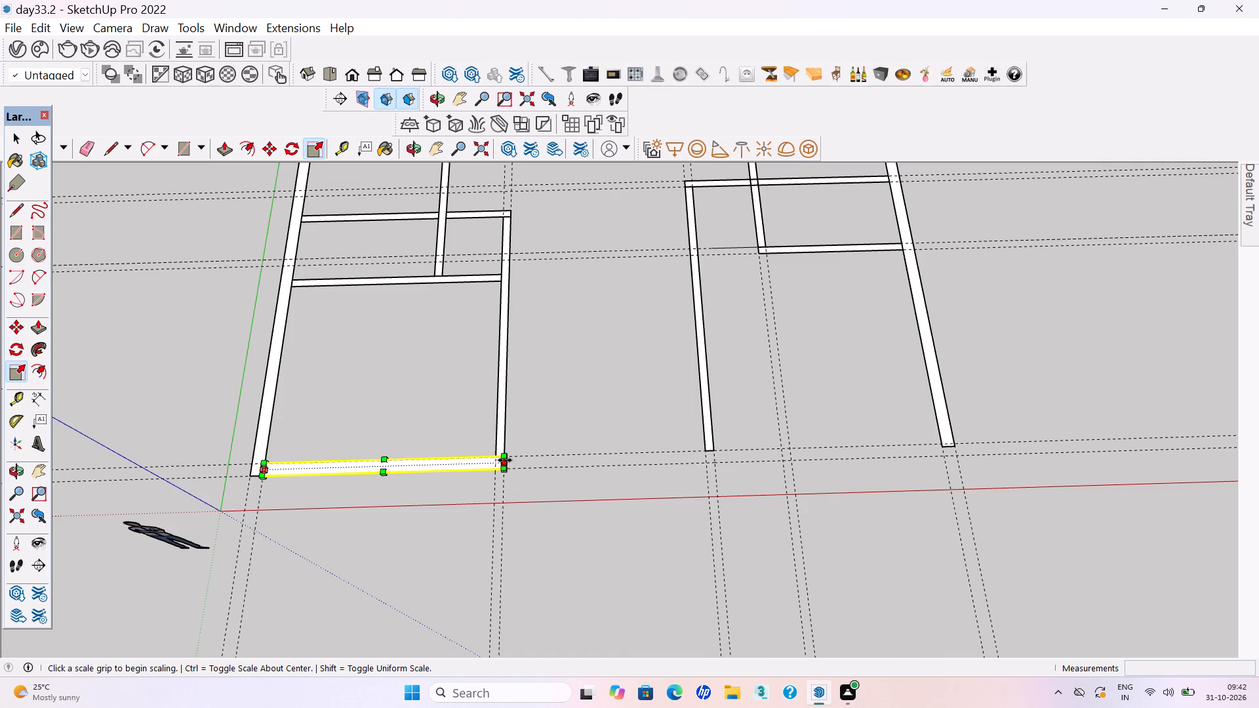
pyautogui.click(505, 460)
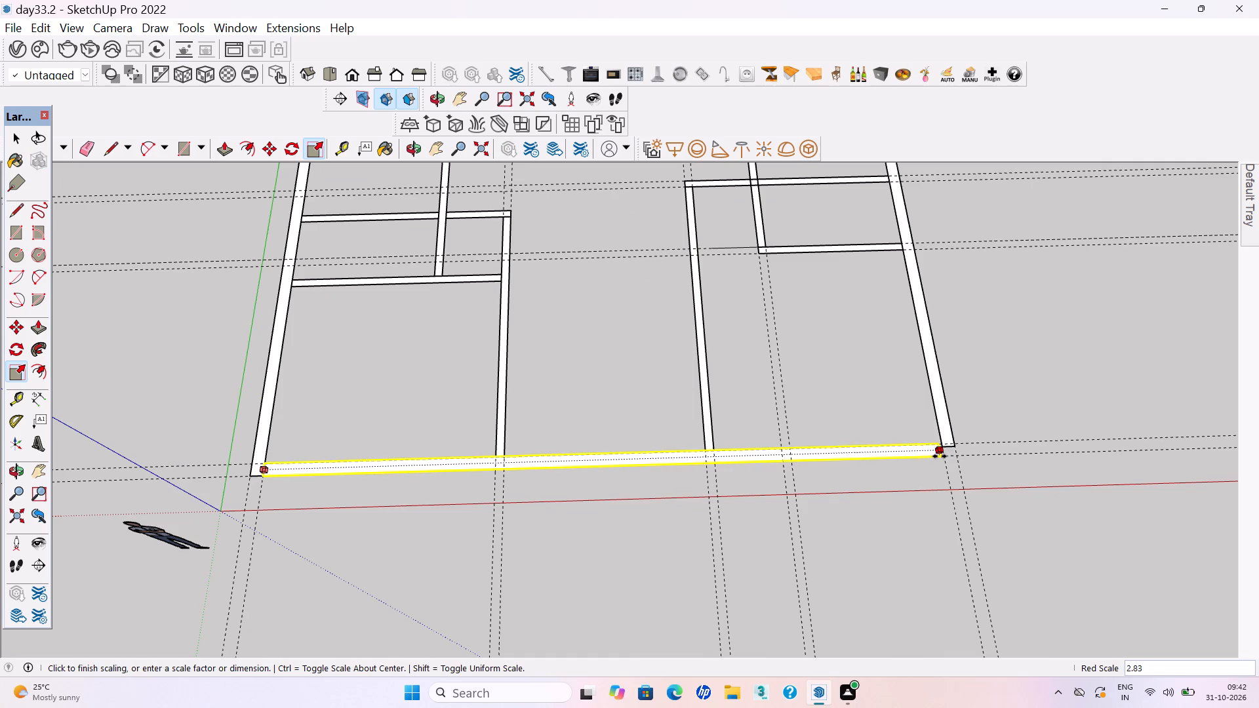
pyautogui.scroll(3, 991, 461)
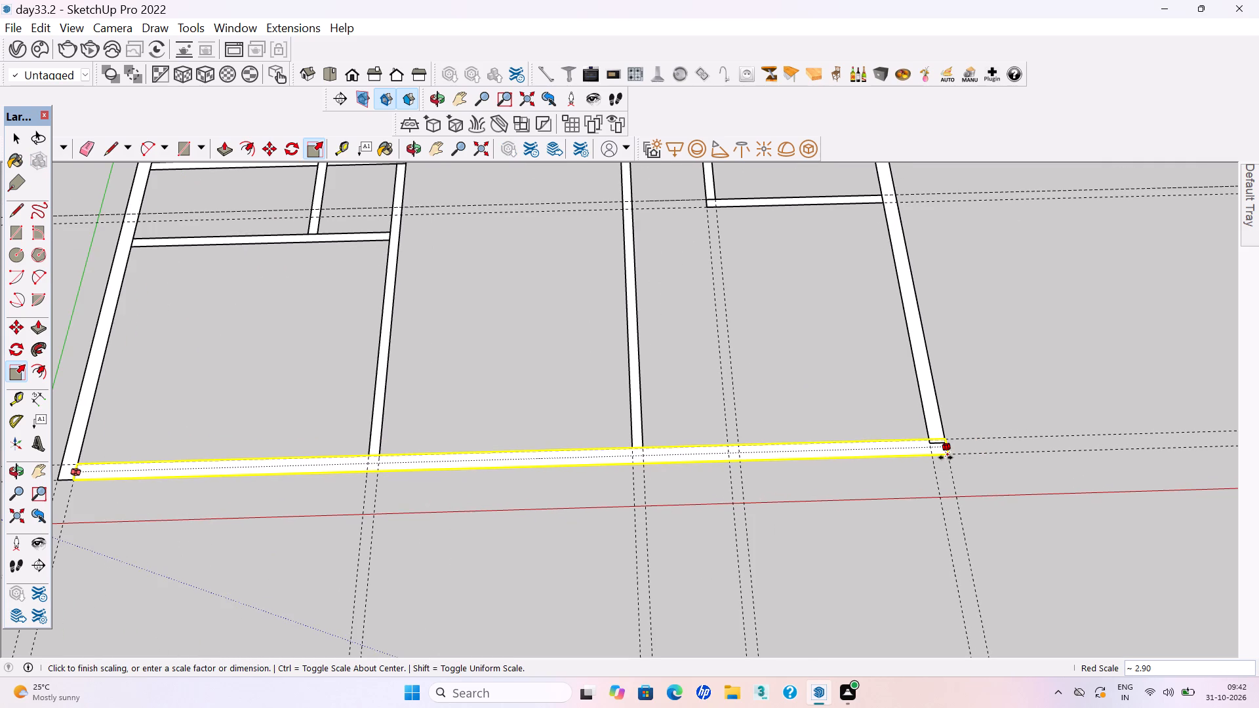
pyautogui.click(946, 458)
pyautogui.press('space')
pyautogui.click(993, 417)
# Scale the opposite long outer wall's end back to meet the extended end wall's inner edge.
pyautogui.scroll(10, 993, 417)
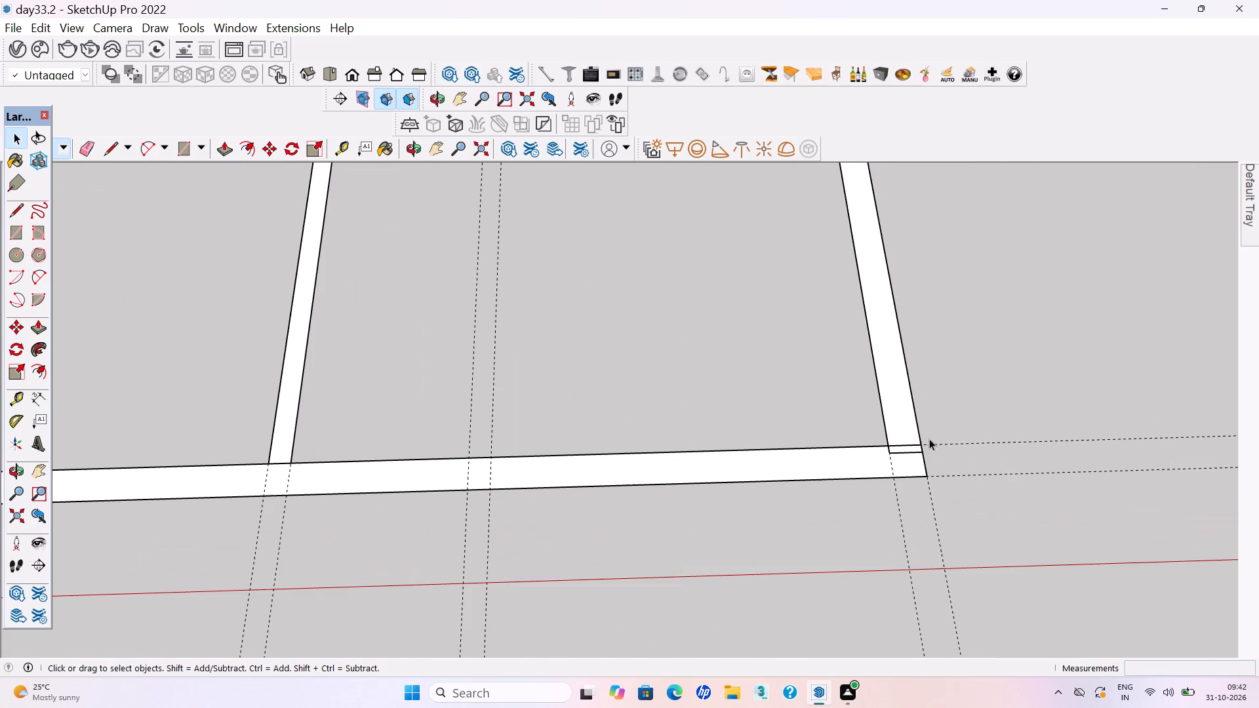
pyautogui.click(898, 427)
pyautogui.press('s')
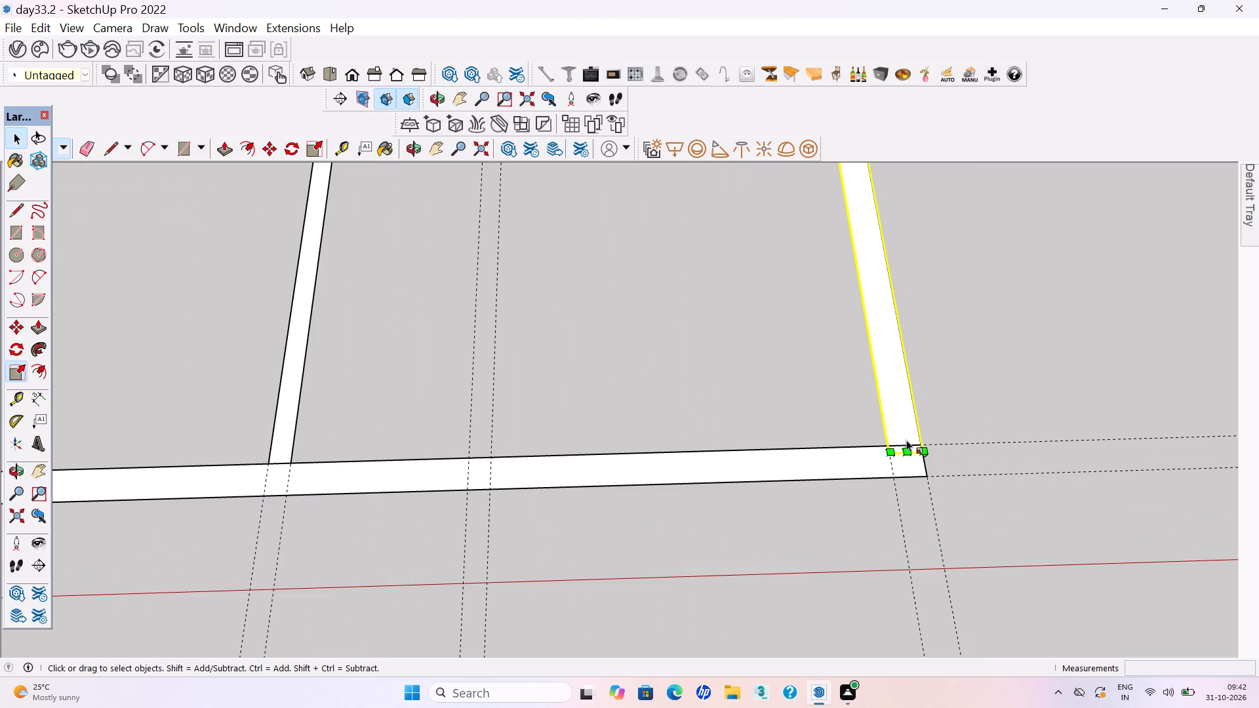
pyautogui.click(910, 452)
pyautogui.click(906, 443)
pyautogui.press('space')
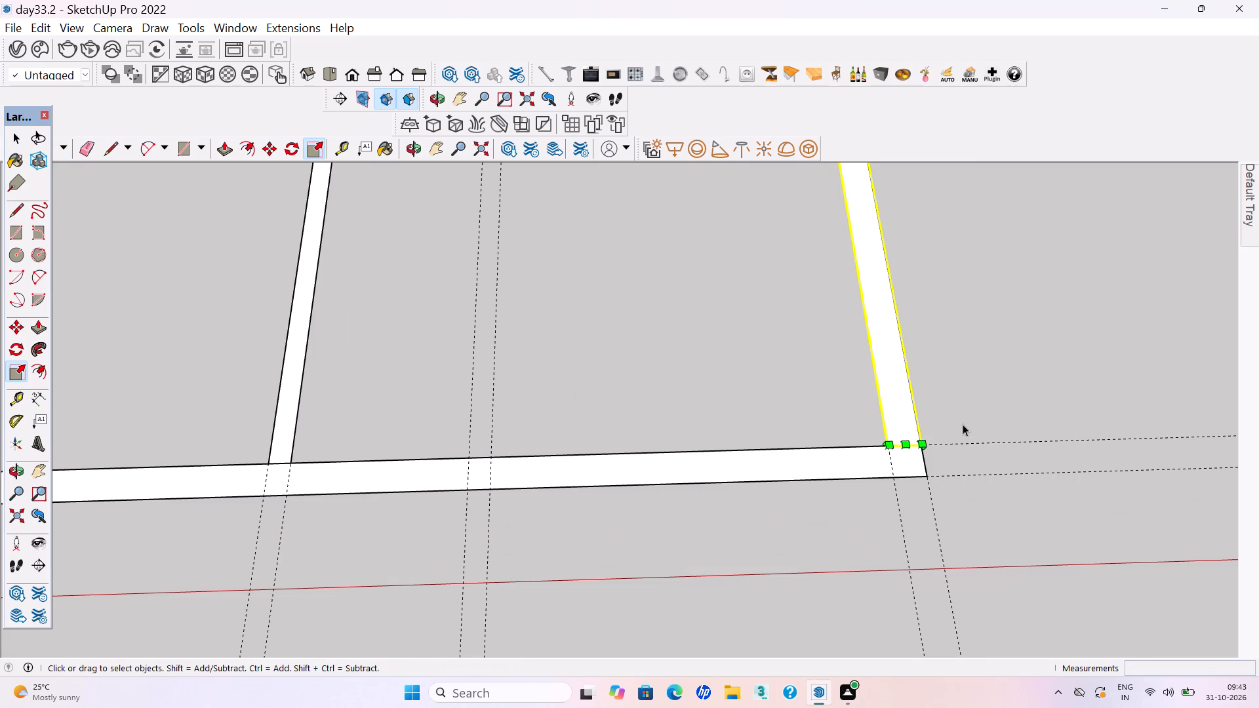
pyautogui.click(963, 424)
# Save the model.
pyautogui.hotkey('ctrl', 's')
pyautogui.hotkey('ctrl', 's')
pyautogui.hotkey('ctrl', 's')
pyautogui.hotkey('ctrl', 's')
pyautogui.hotkey('ctrl', 's')
pyautogui.hotkey('ctrl', 's')
pyautogui.hotkey('ctrl', 's')
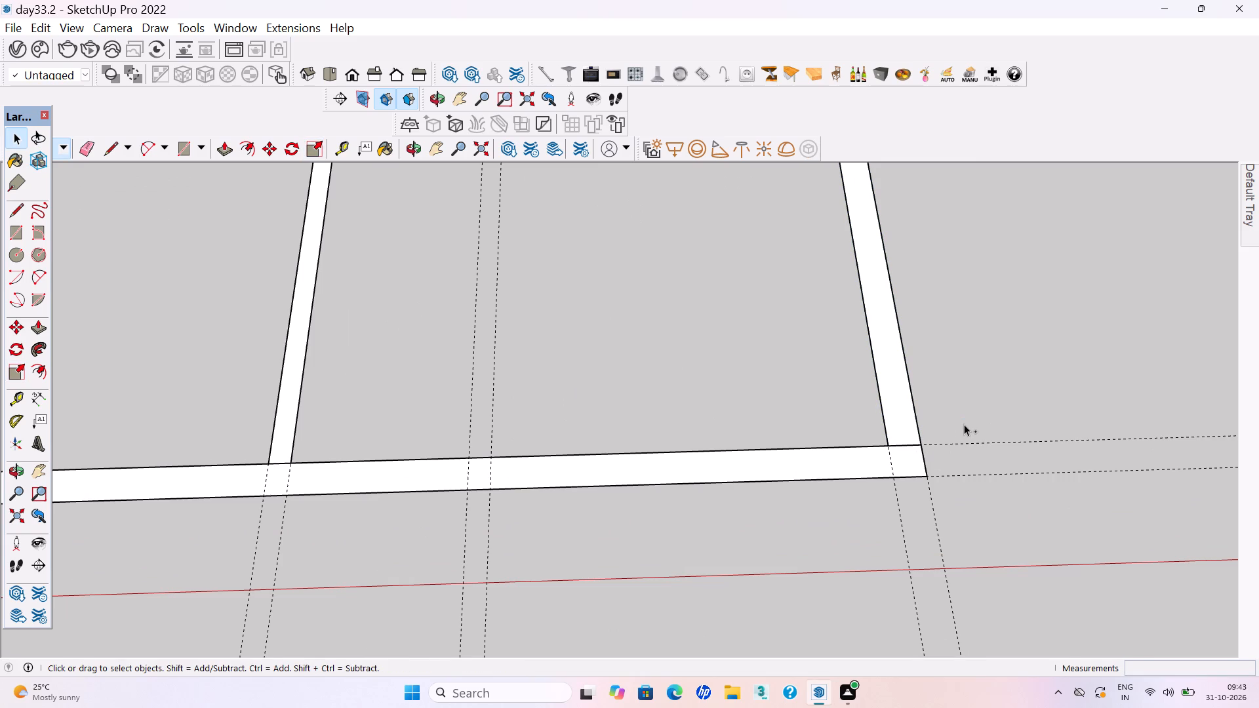
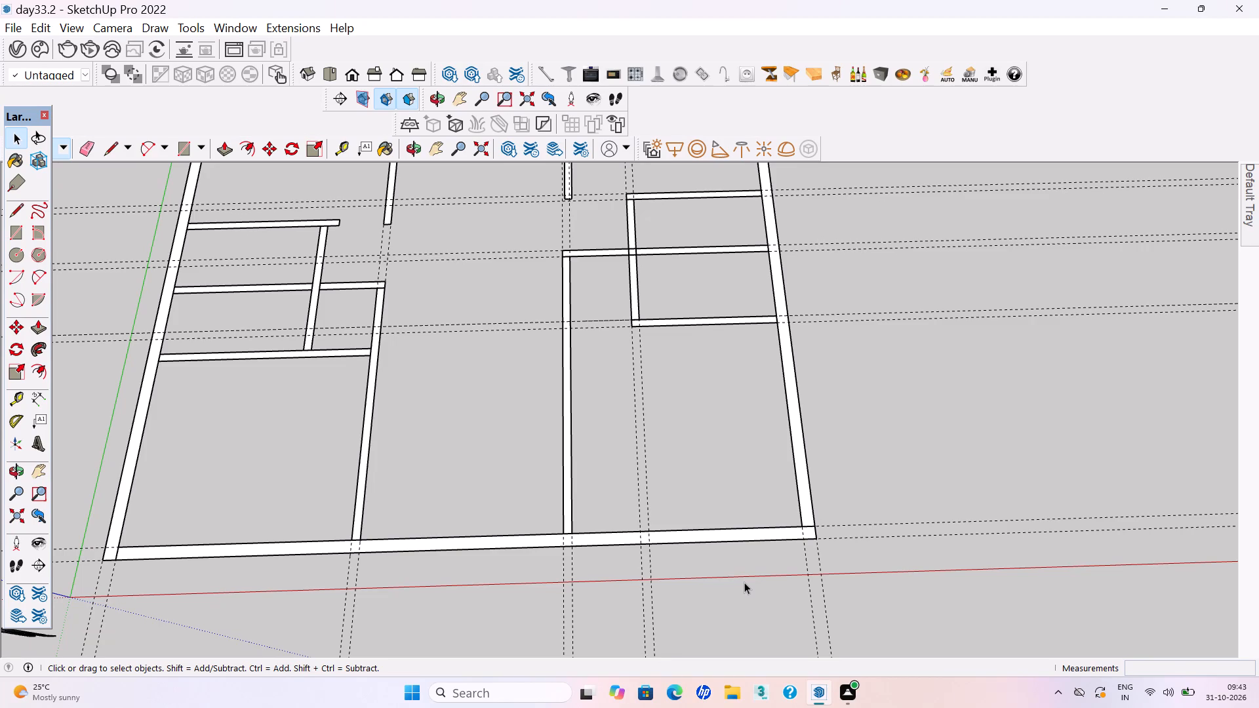
# Delete all the construction guides running in both directions across the floor plan.
pyautogui.scroll(-5, 751, 556)
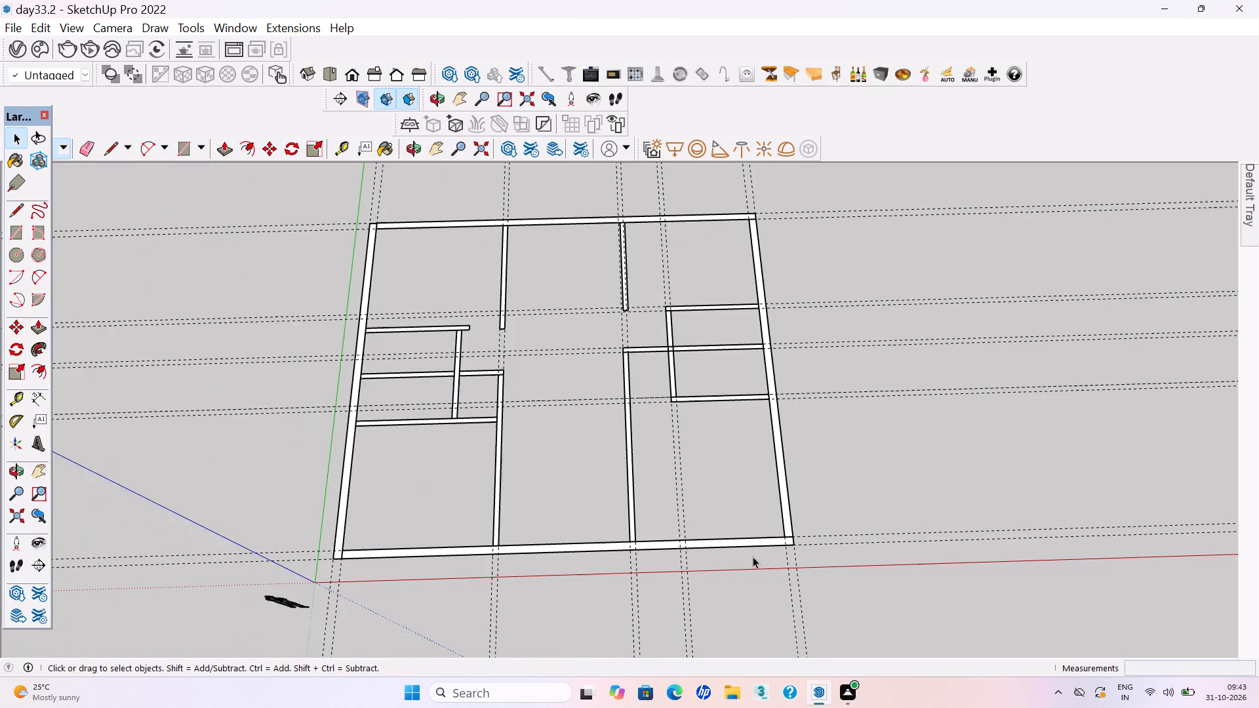
pyautogui.scroll(-6, 755, 557)
pyautogui.moveTo(759, 602); pyautogui.dragTo(766, 536, button='middle')
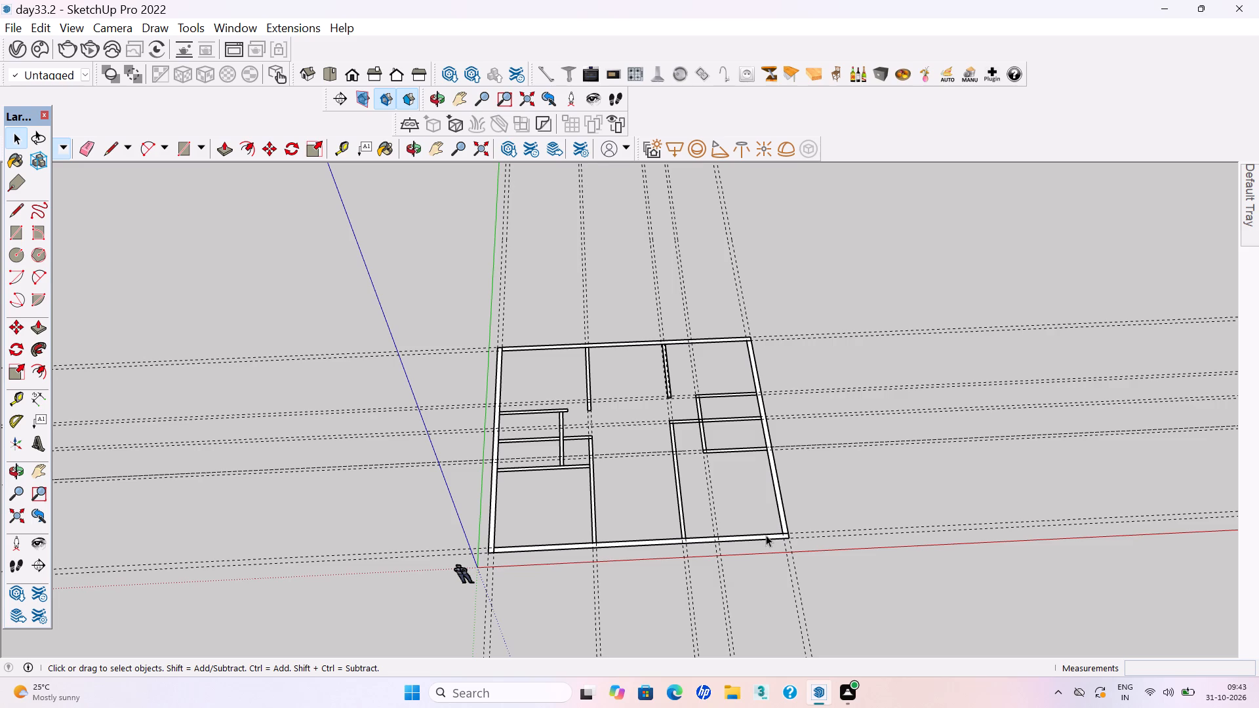
pyautogui.scroll(-2, 739, 493)
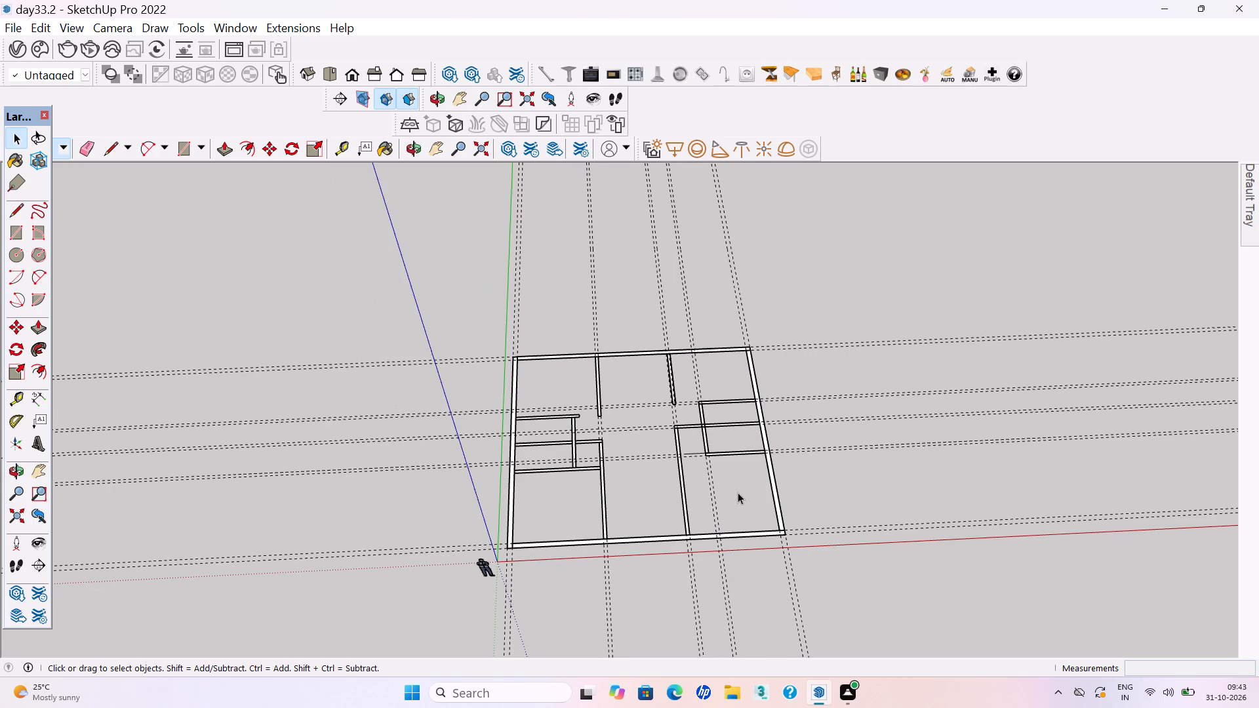
pyautogui.moveTo(970, 573); pyautogui.dragTo(922, 275)
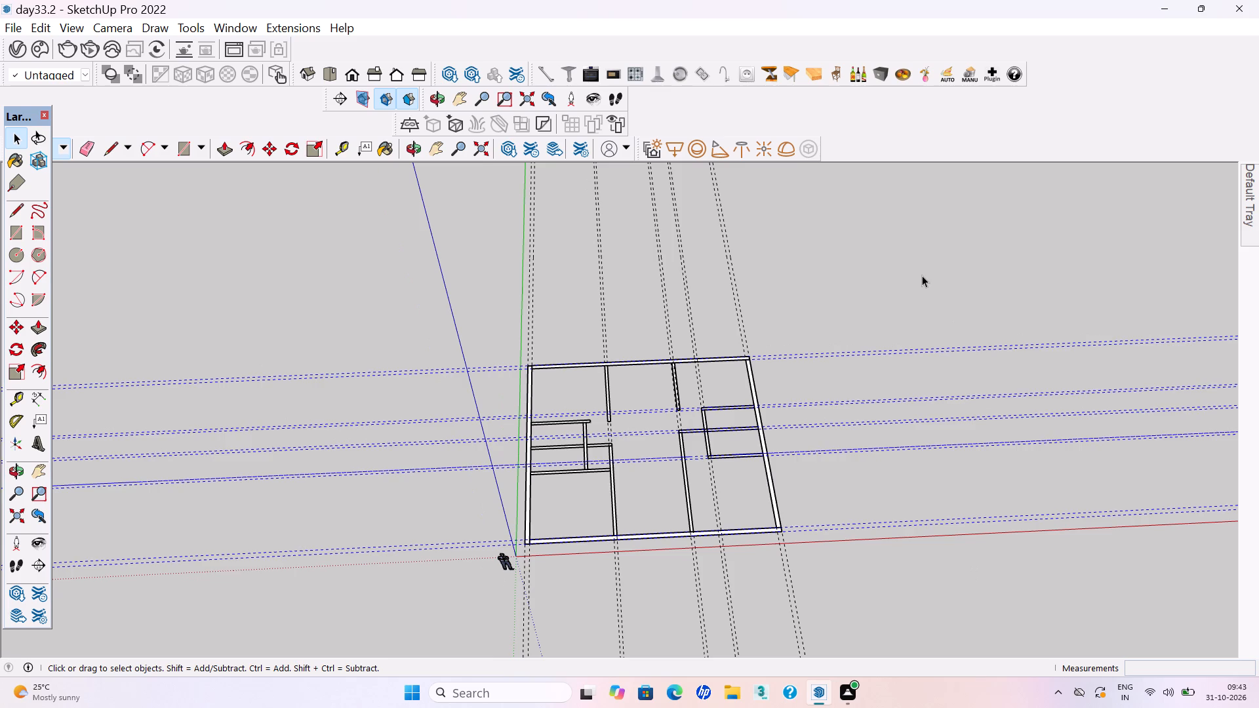
pyautogui.press('Delete')
pyautogui.moveTo(761, 287); pyautogui.dragTo(650, 233)
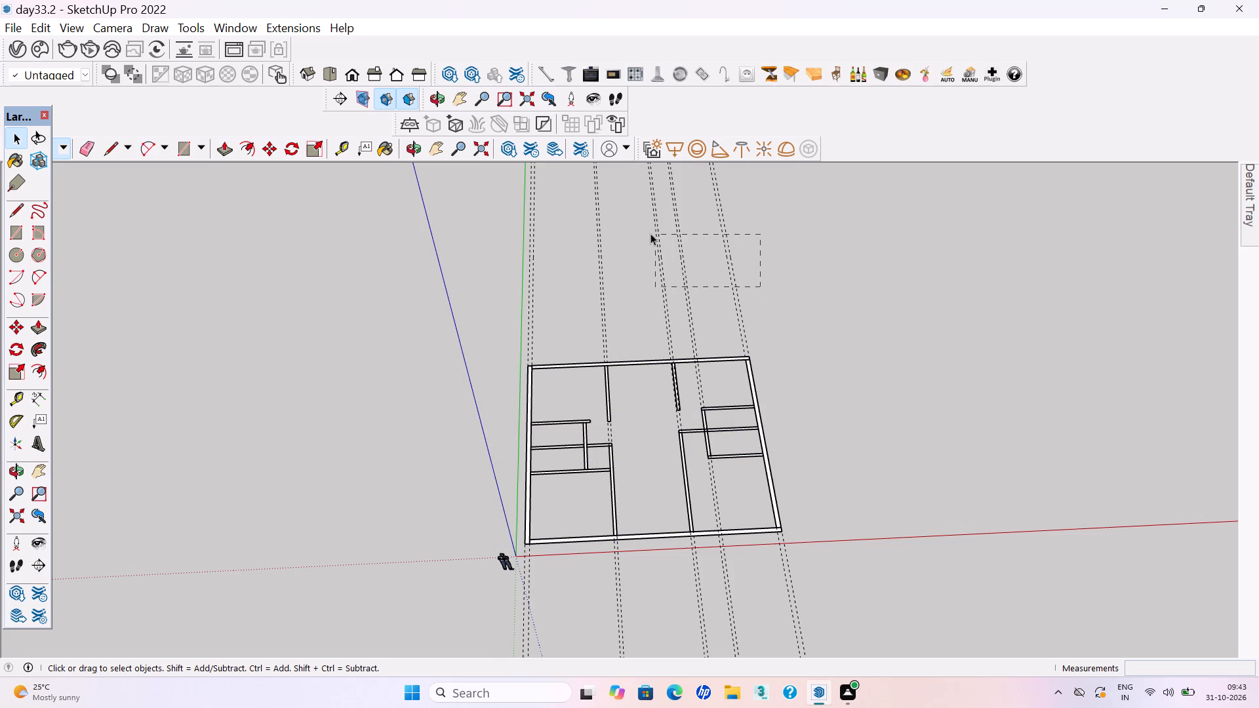
pyautogui.moveTo(650, 233); pyautogui.dragTo(650, 233)
pyautogui.moveTo(768, 283); pyautogui.dragTo(446, 192)
pyautogui.press('Delete')
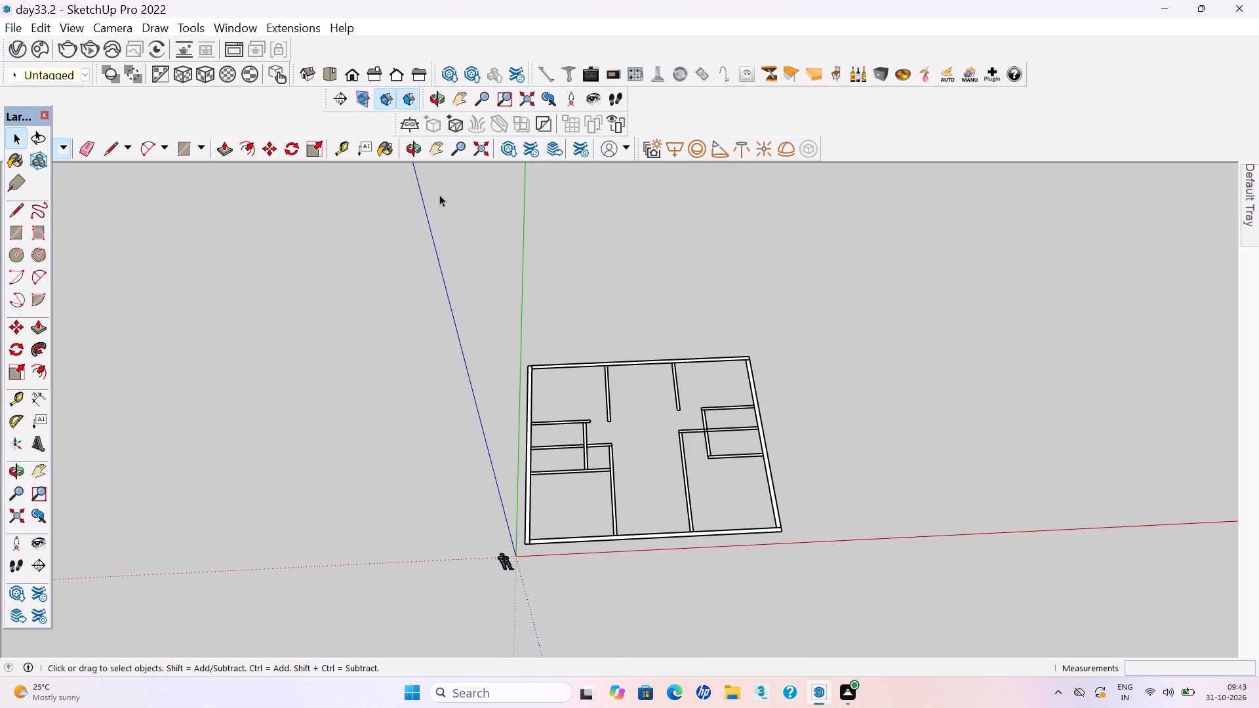
# Save the model.
pyautogui.hotkey('ctrl', 's')
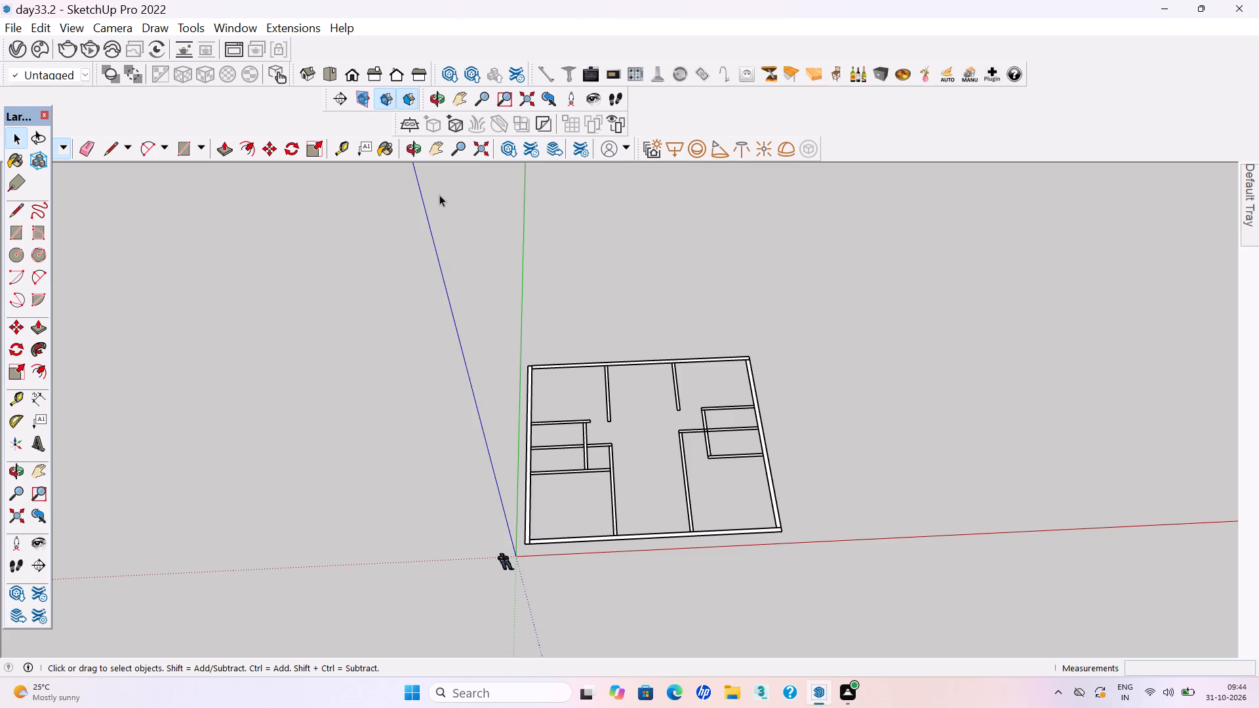
# Inside its group, extrude the outer wall along the green axis upward by 10'.
pyautogui.scroll(4, 562, 579)
pyautogui.scroll(10, 529, 521)
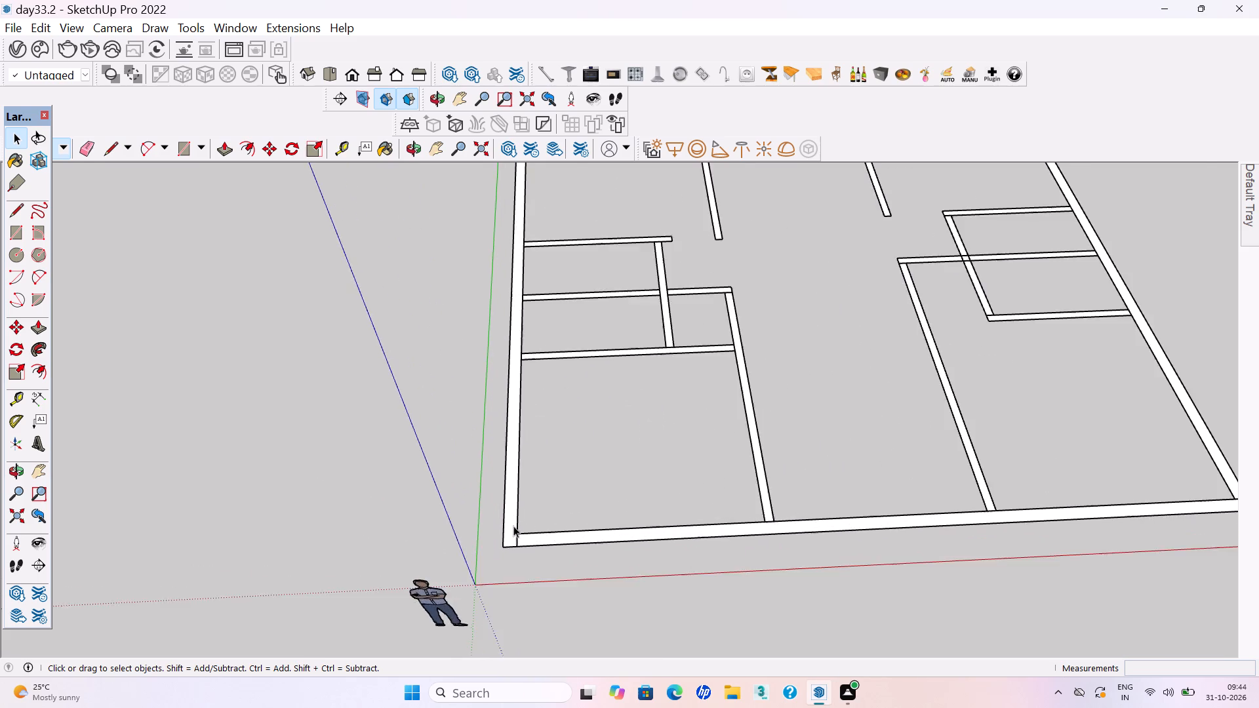
pyautogui.scroll(3, 513, 526)
pyautogui.doubleClick(508, 538)
pyautogui.click(508, 543)
pyautogui.press('p')
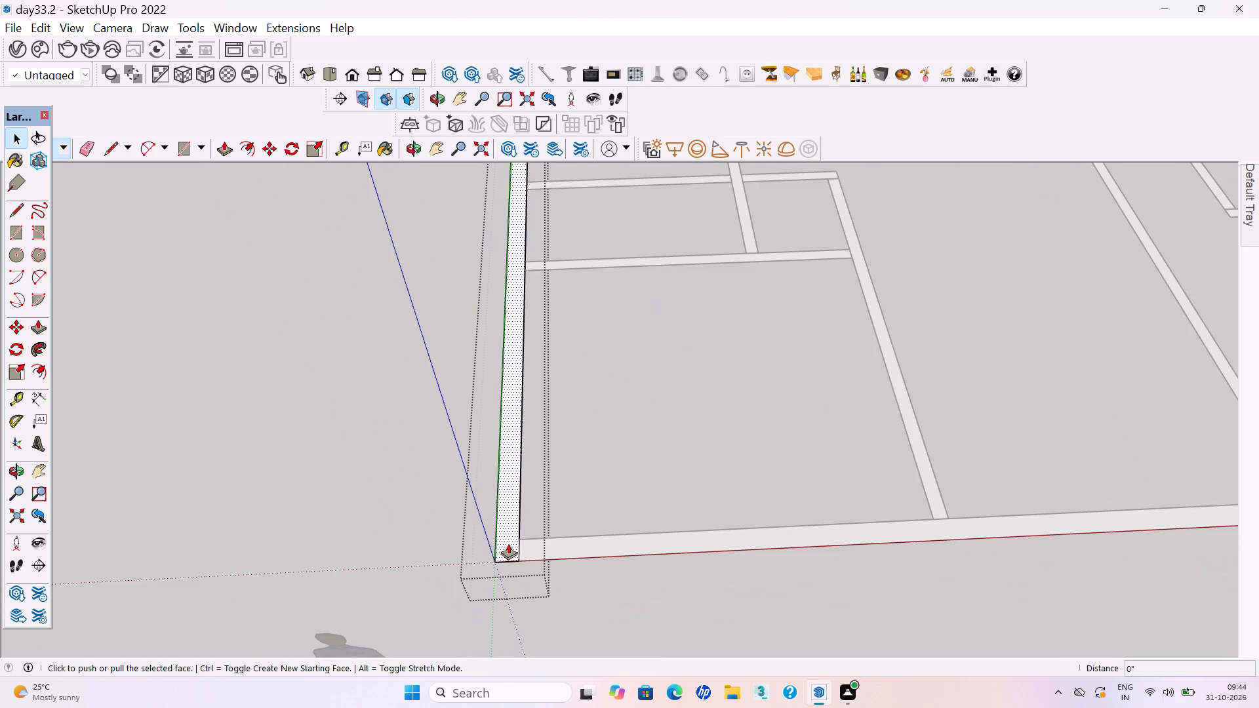
pyautogui.click(508, 543)
pyautogui.write("10'")
pyautogui.press('Return')
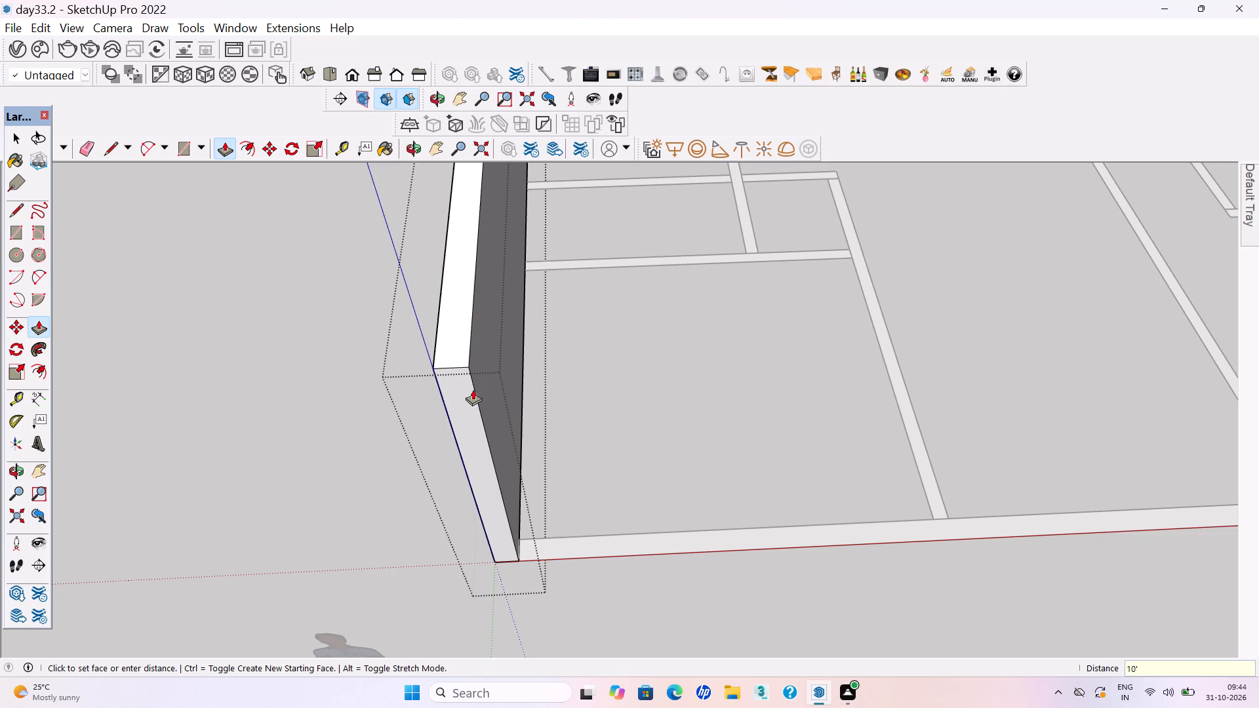
pyautogui.press('space')
pyautogui.click(377, 503)
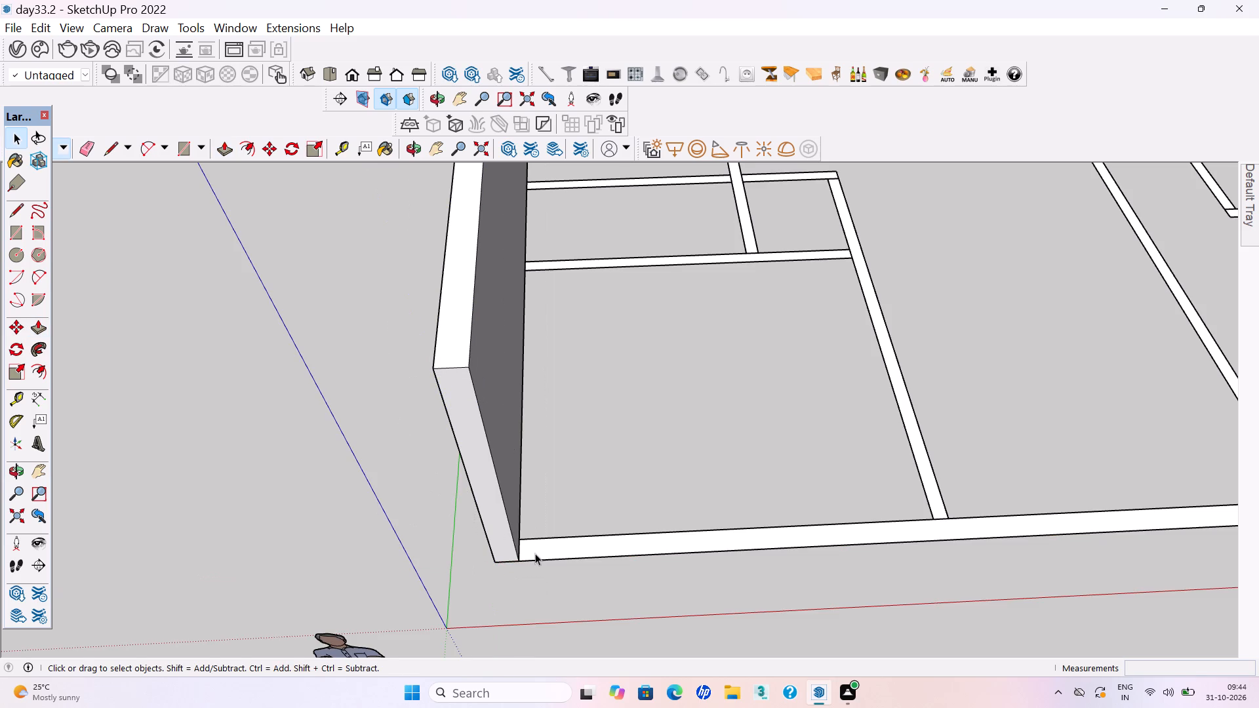
# Inside its group, extrude the outer wall along the red axis up to the top of the raised 10' wall.
pyautogui.doubleClick(535, 553)
pyautogui.click(535, 553)
pyautogui.press('p')
pyautogui.click(535, 549)
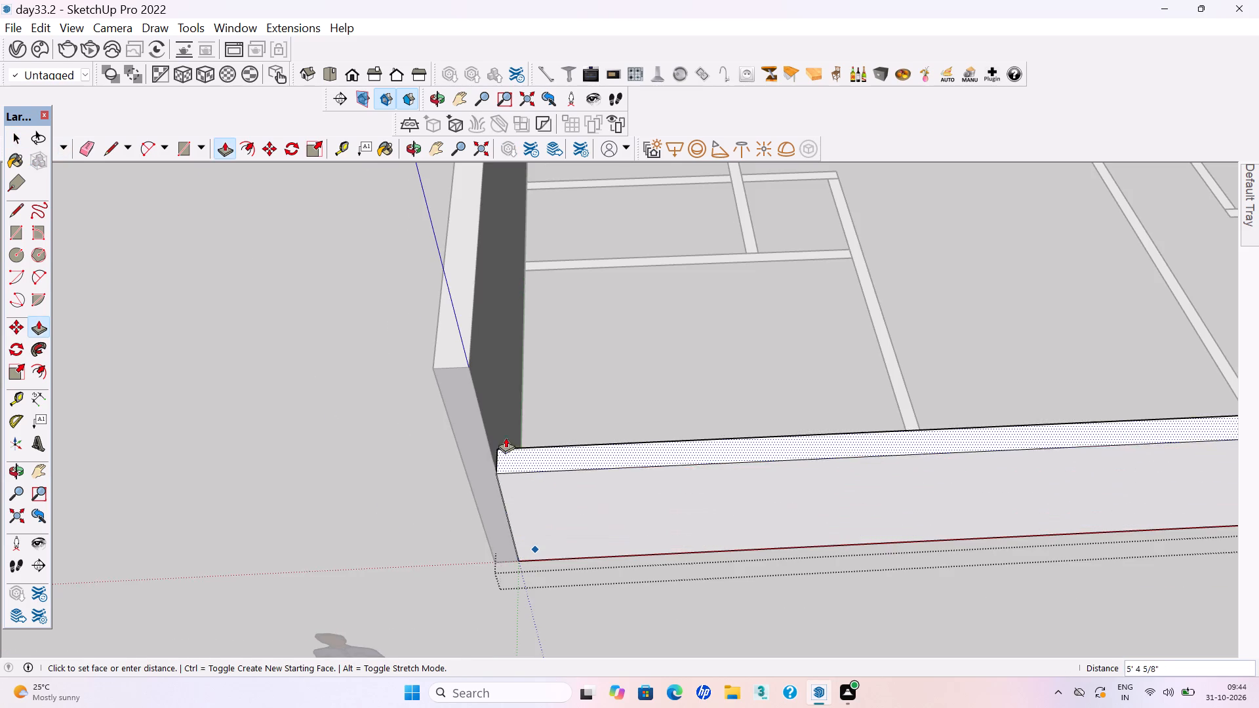
pyautogui.click(460, 355)
pyautogui.press('space')
pyautogui.click(544, 600)
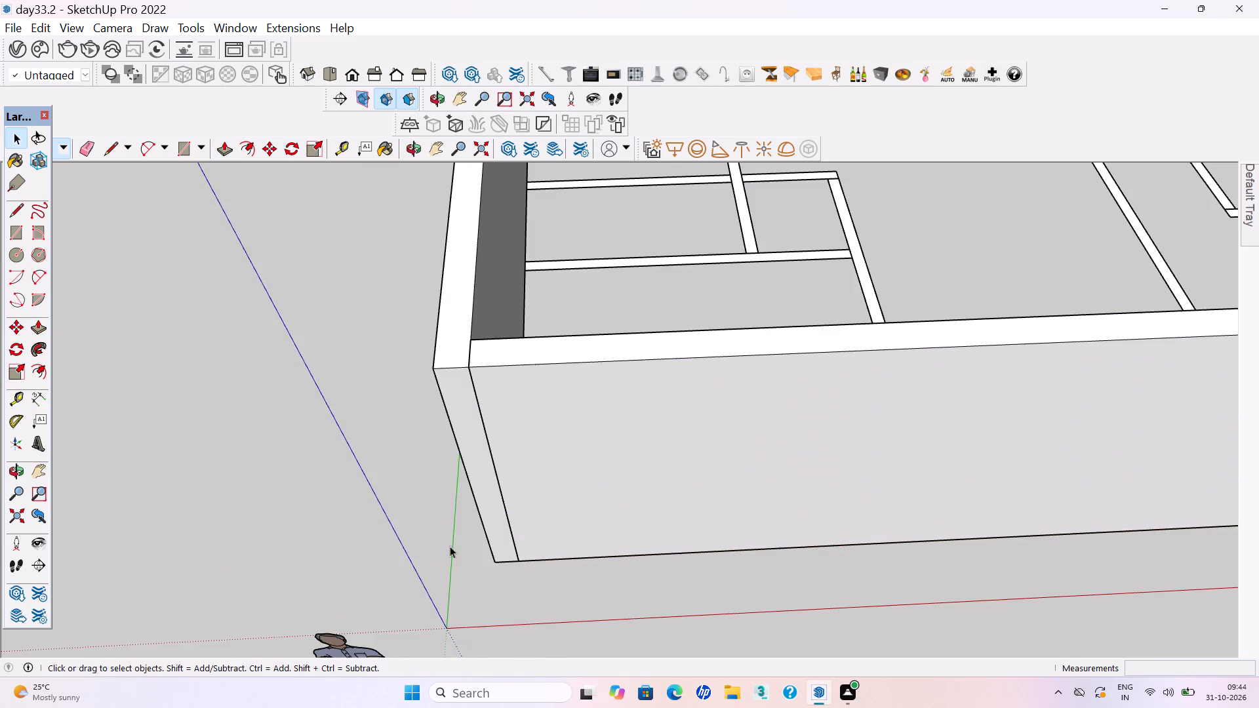
# Inside its group, extrude the outer wall opposite the green-axis wall up to the top of the adjoining raised wall.
pyautogui.scroll(-20, 231, 486)
pyautogui.scroll(-3, 231, 486)
pyautogui.moveTo(714, 471); pyautogui.dragTo(256, 483, button='middle')
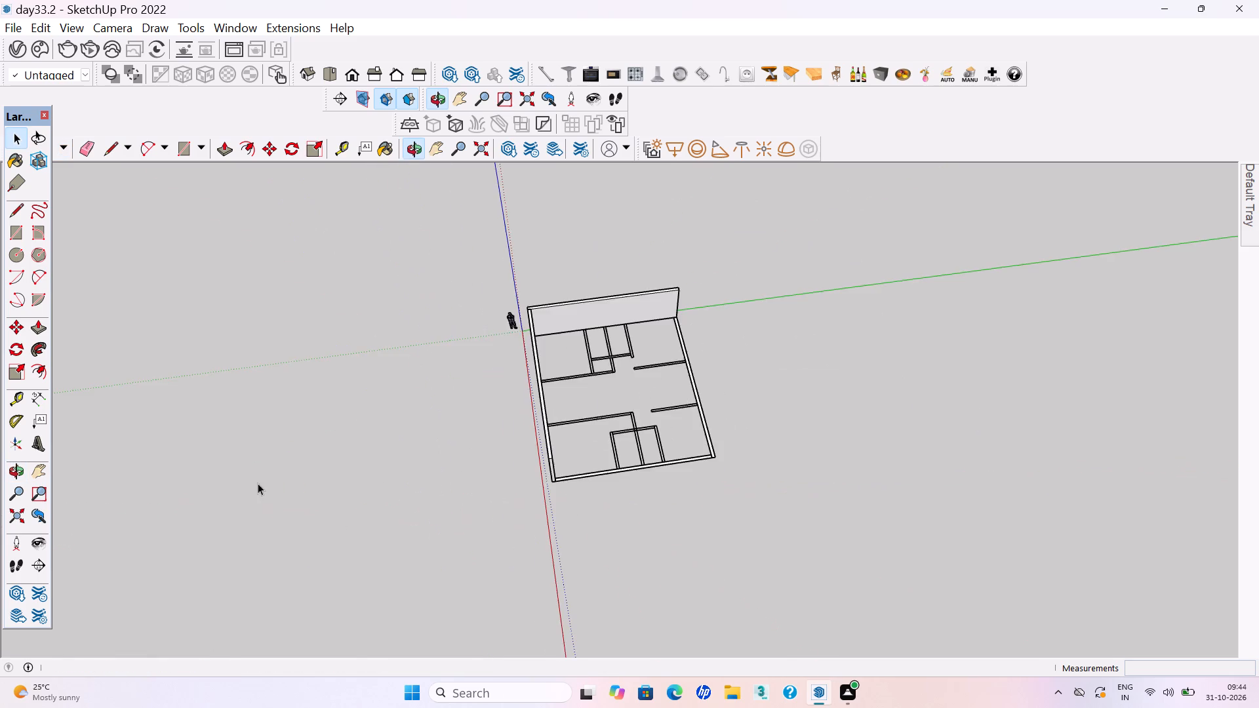
pyautogui.scroll(5, 489, 500)
pyautogui.scroll(14, 609, 476)
pyautogui.doubleClick(584, 467)
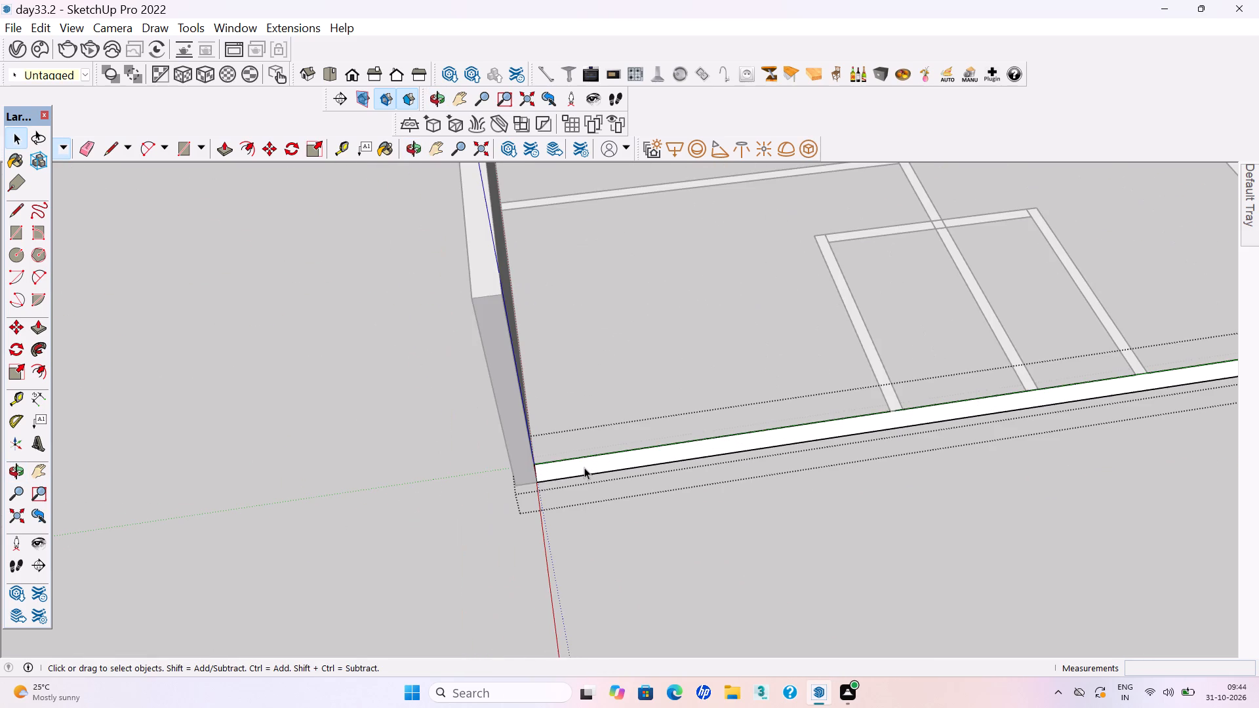
pyautogui.click(584, 467)
pyautogui.press('p')
pyautogui.click(582, 467)
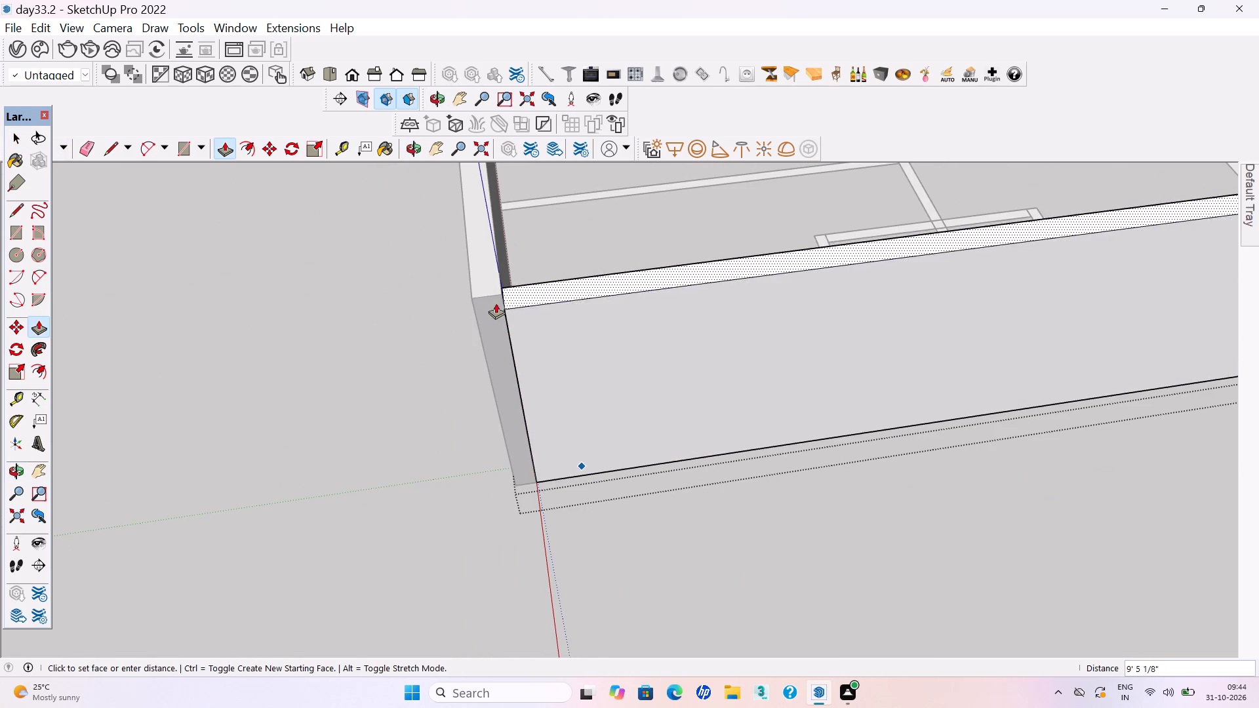
pyautogui.click(493, 290)
pyautogui.press('space')
pyautogui.click(680, 577)
# Inside its group, extrude the remaining flat outer wall to 10', level with the adjoining wall's top.
pyautogui.scroll(-2, 423, 553)
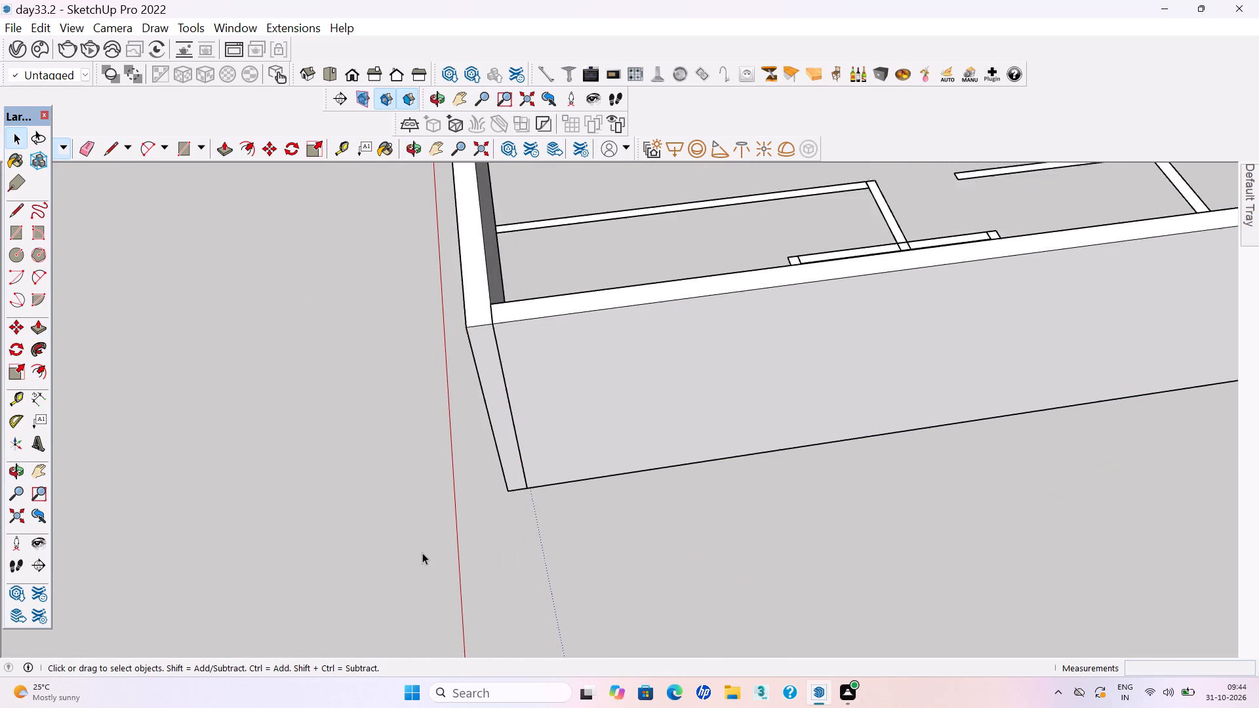
pyautogui.scroll(-15, 422, 553)
pyautogui.moveTo(871, 472); pyautogui.dragTo(527, 500, button='middle')
pyautogui.scroll(3, 569, 479)
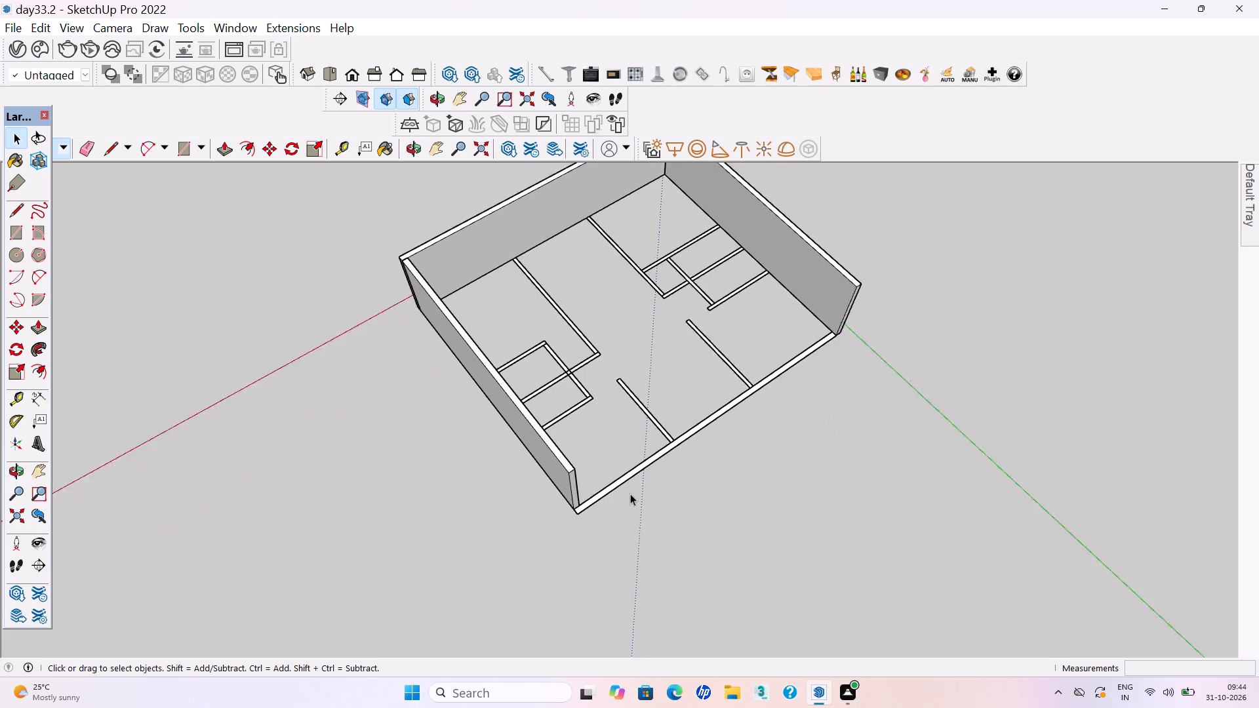
pyautogui.scroll(10, 630, 494)
pyautogui.doubleClick(576, 524)
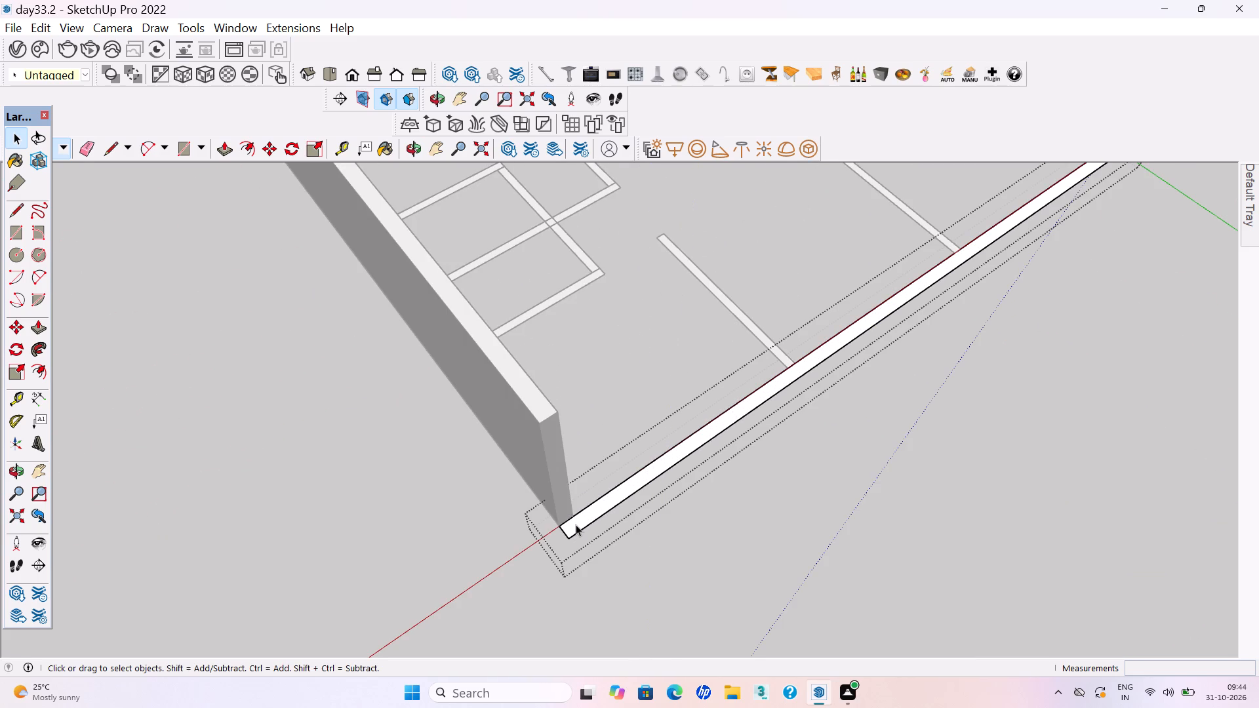
pyautogui.click(576, 524)
pyautogui.press('p')
pyautogui.click(576, 524)
pyautogui.click(550, 402)
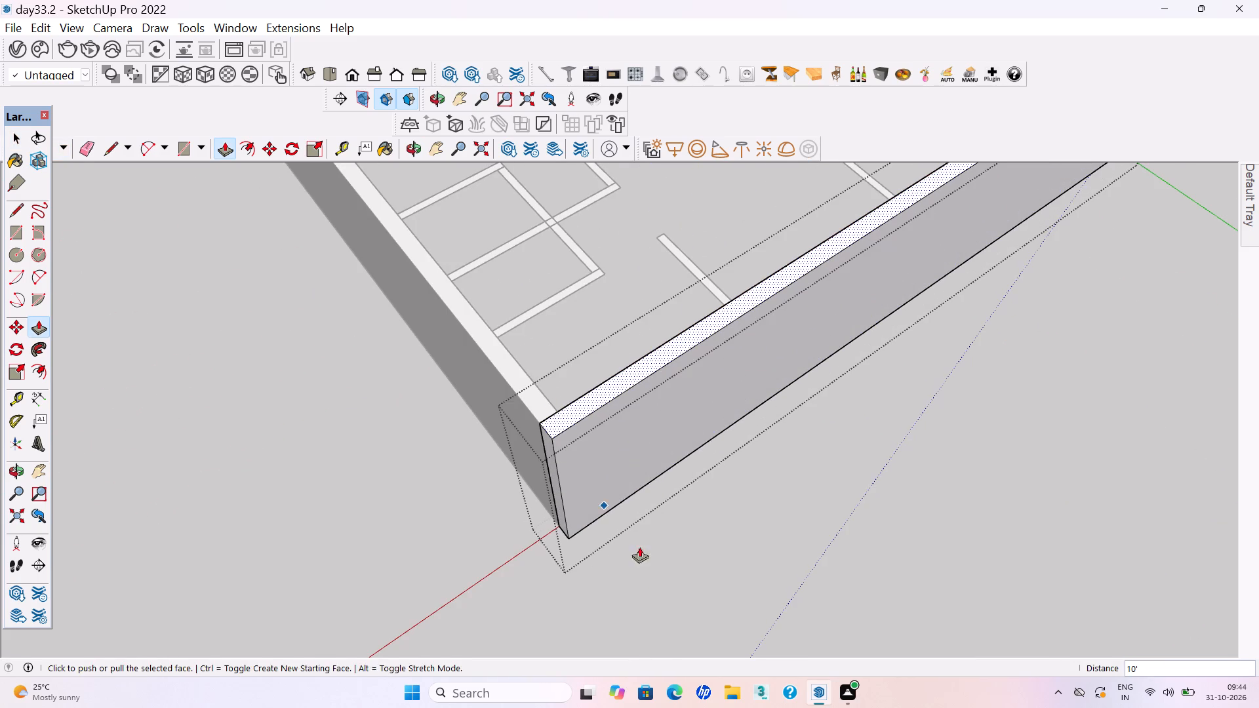
pyautogui.press('space')
pyautogui.click(703, 593)
# Place a vertical guide on the far end wall's inner face, about 15' 2" from its inner corner near the green axis.
pyautogui.scroll(-16, 751, 589)
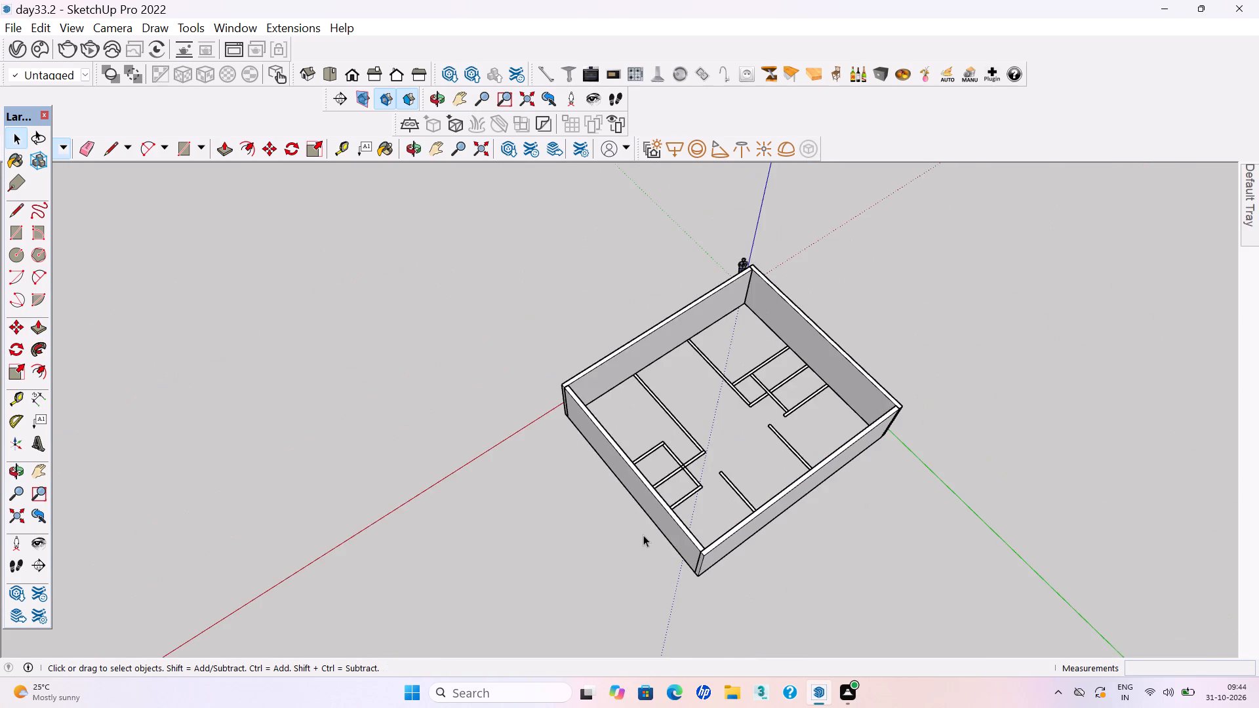
pyautogui.moveTo(645, 534); pyautogui.dragTo(997, 552, button='middle')
pyautogui.scroll(4, 575, 205)
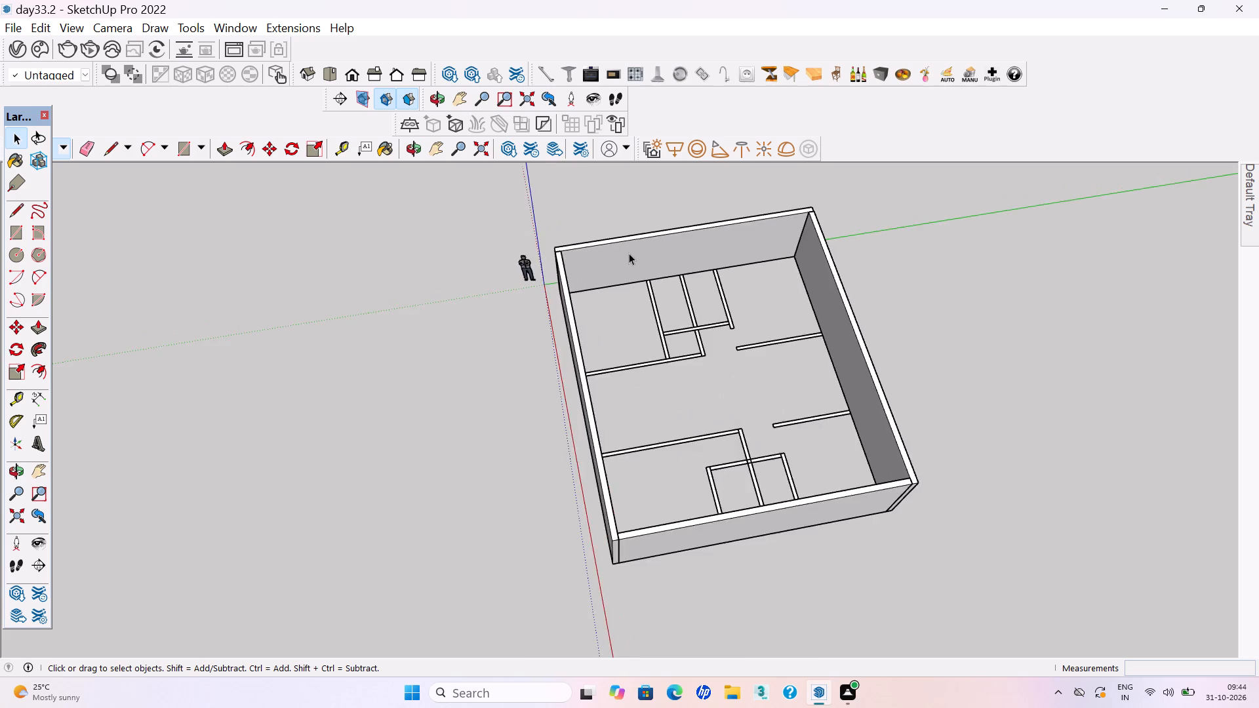
pyautogui.scroll(8, 681, 277)
pyautogui.scroll(4, 661, 396)
pyautogui.scroll(-17, 662, 399)
pyautogui.moveTo(589, 454); pyautogui.dragTo(999, 404, button='middle')
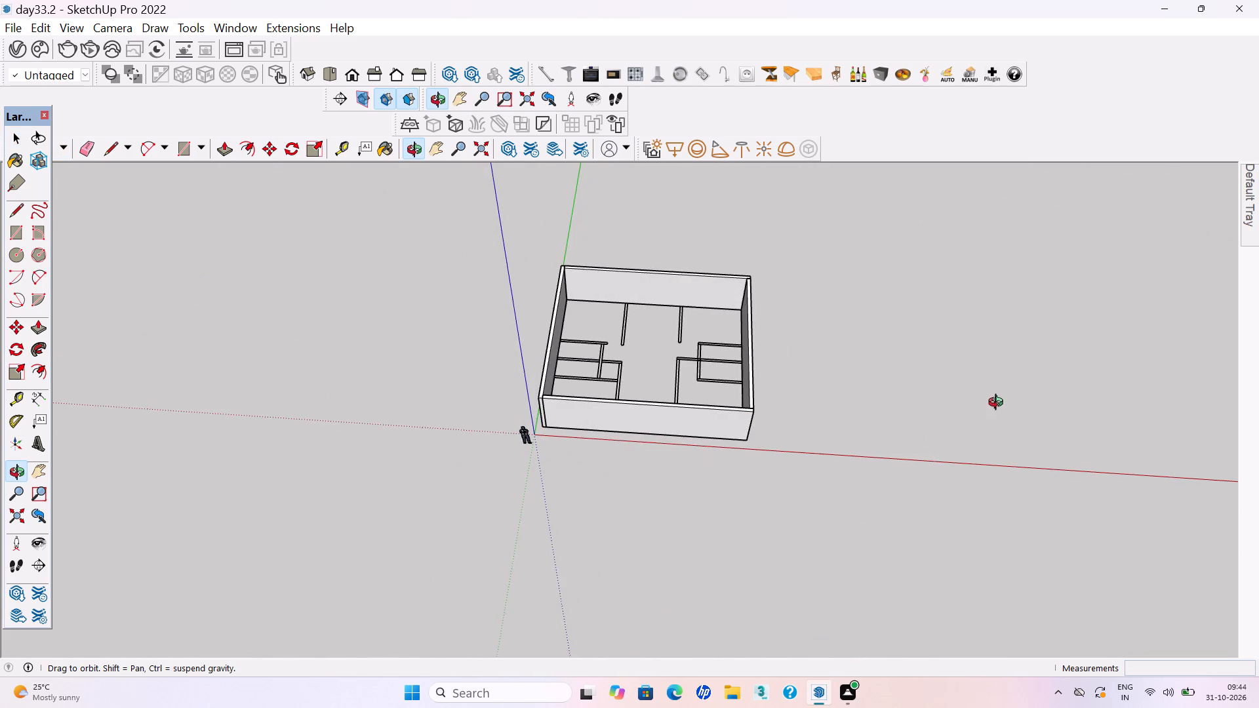
pyautogui.moveTo(999, 404); pyautogui.dragTo(996, 402, button='middle')
pyautogui.scroll(7, 624, 245)
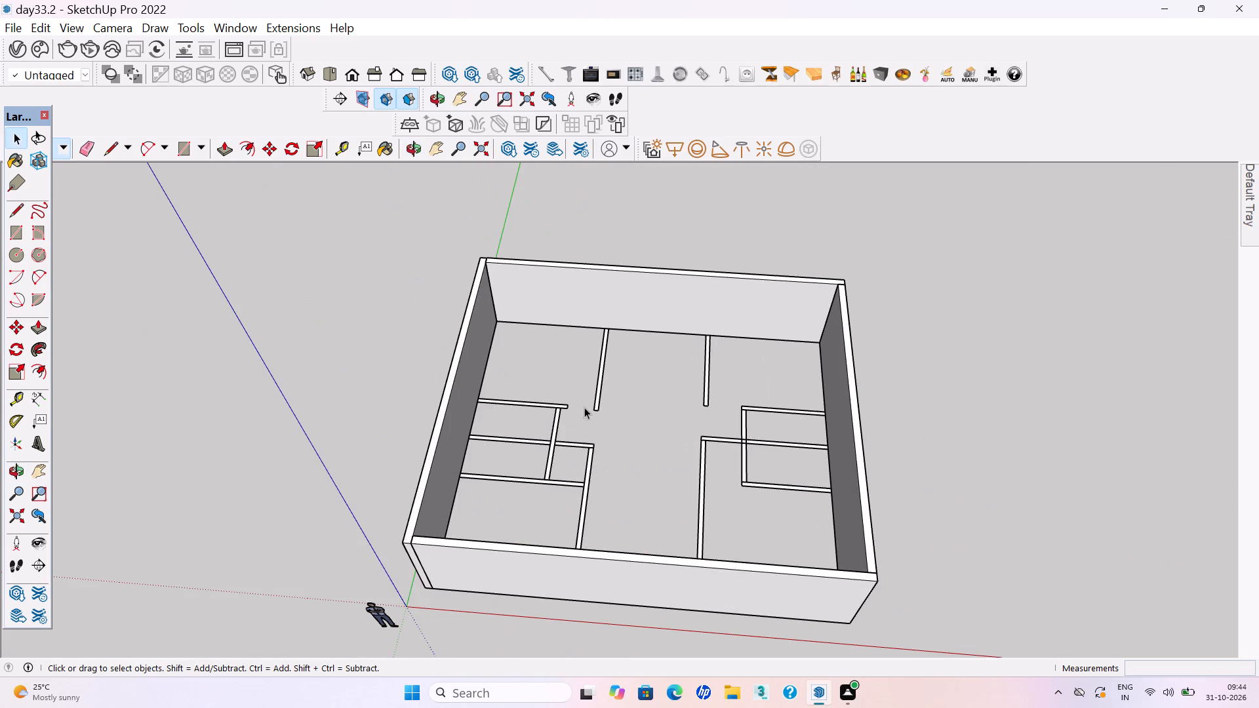
pyautogui.scroll(-1, 578, 393)
pyautogui.moveTo(612, 376); pyautogui.dragTo(645, 326, button='middle')
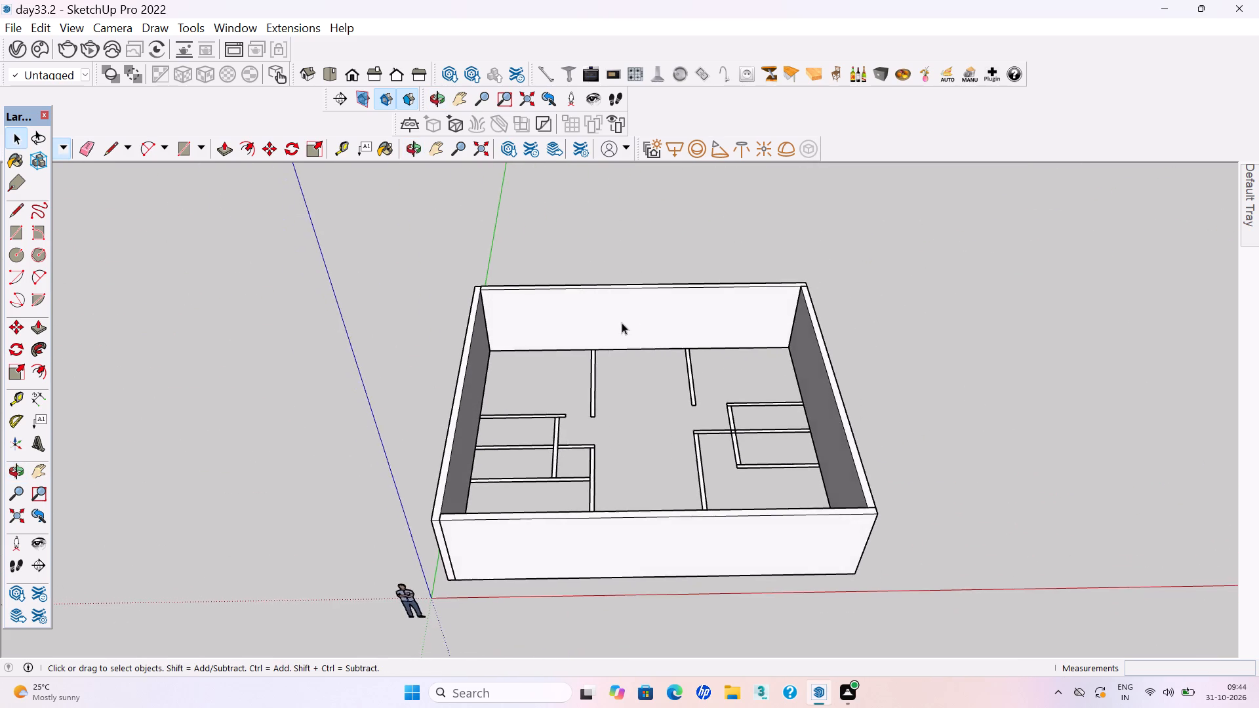
pyautogui.scroll(5, 619, 323)
pyautogui.press('t')
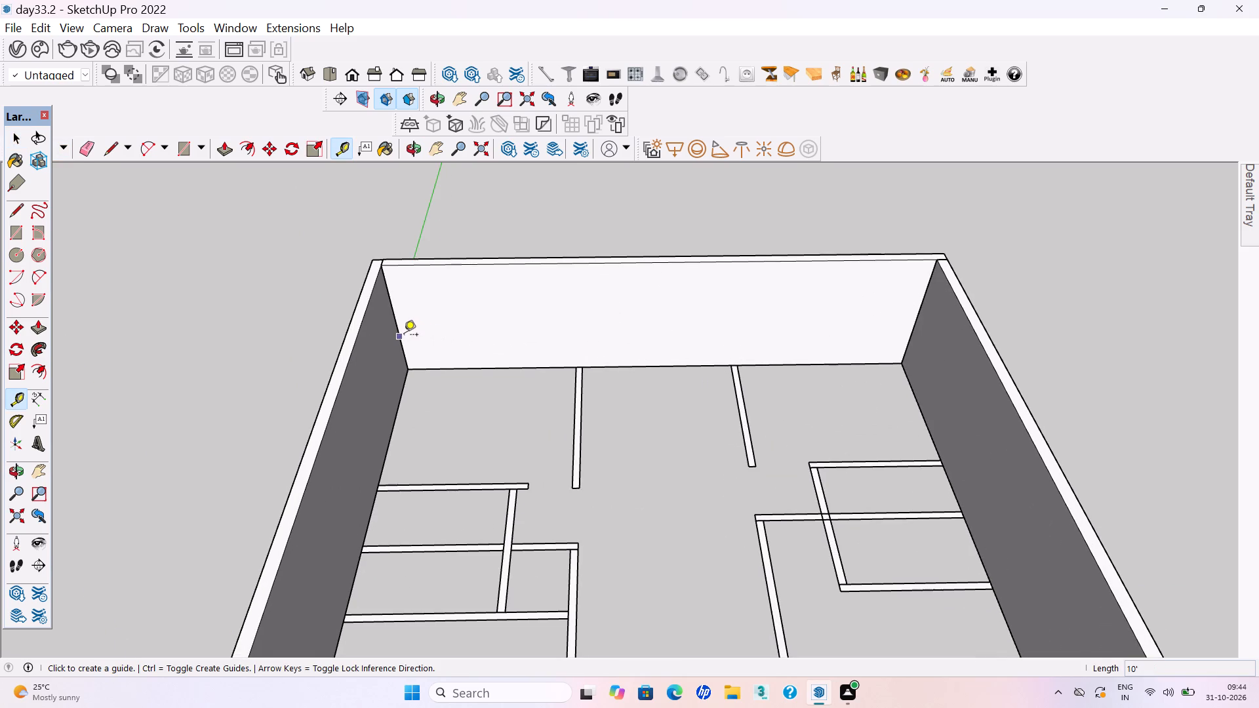
pyautogui.click(404, 336)
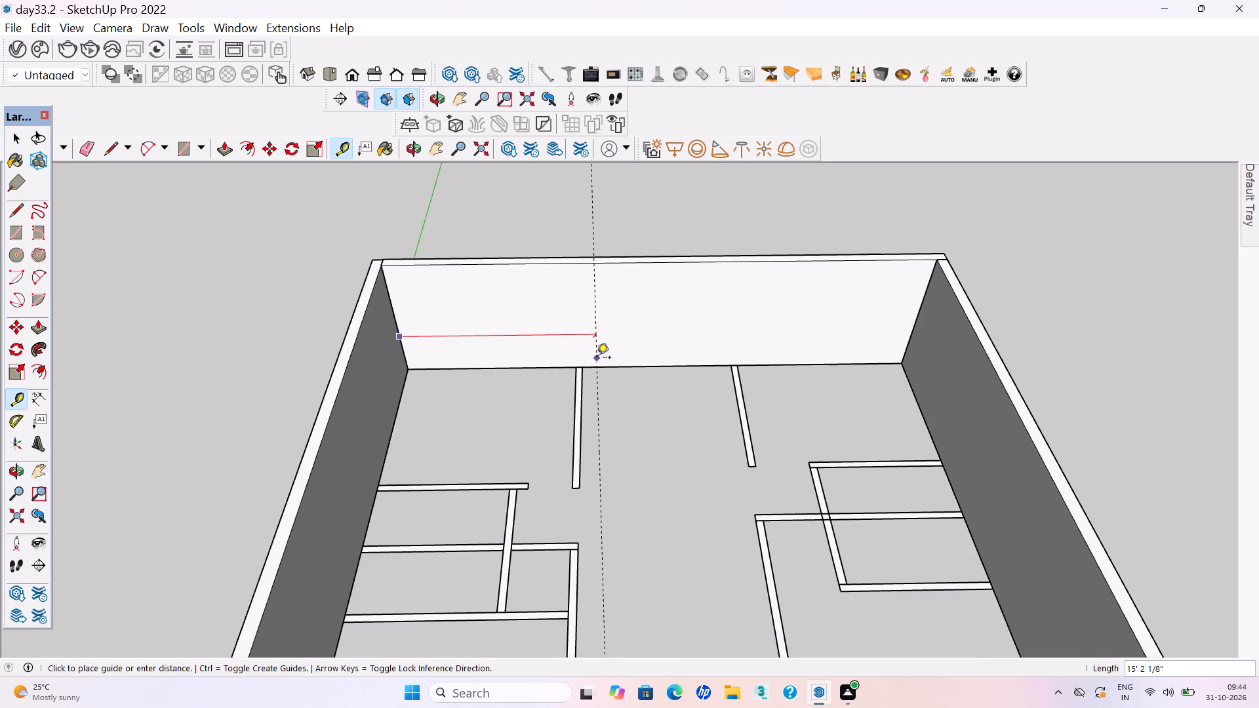
pyautogui.click(597, 359)
# Place a second vertical guide 3'5" from the first, further from the green-axis wall.
pyautogui.click(595, 342)
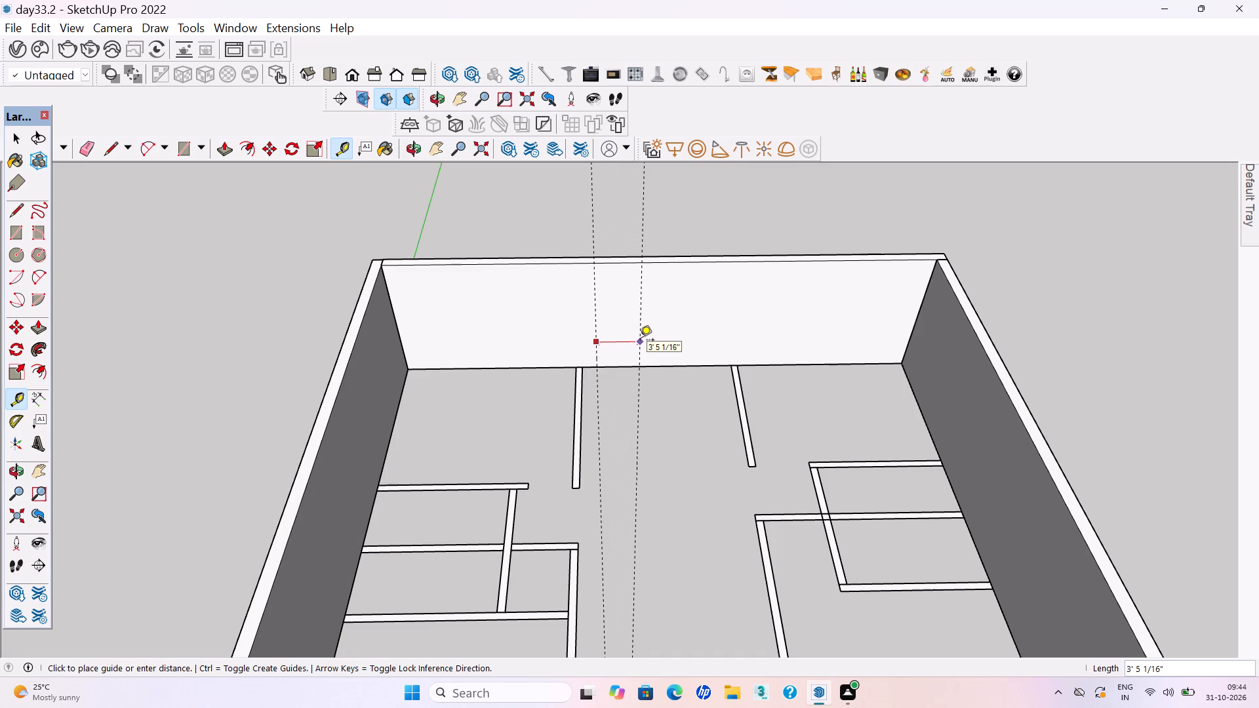
pyautogui.write('3\'5"')
pyautogui.press('Return')
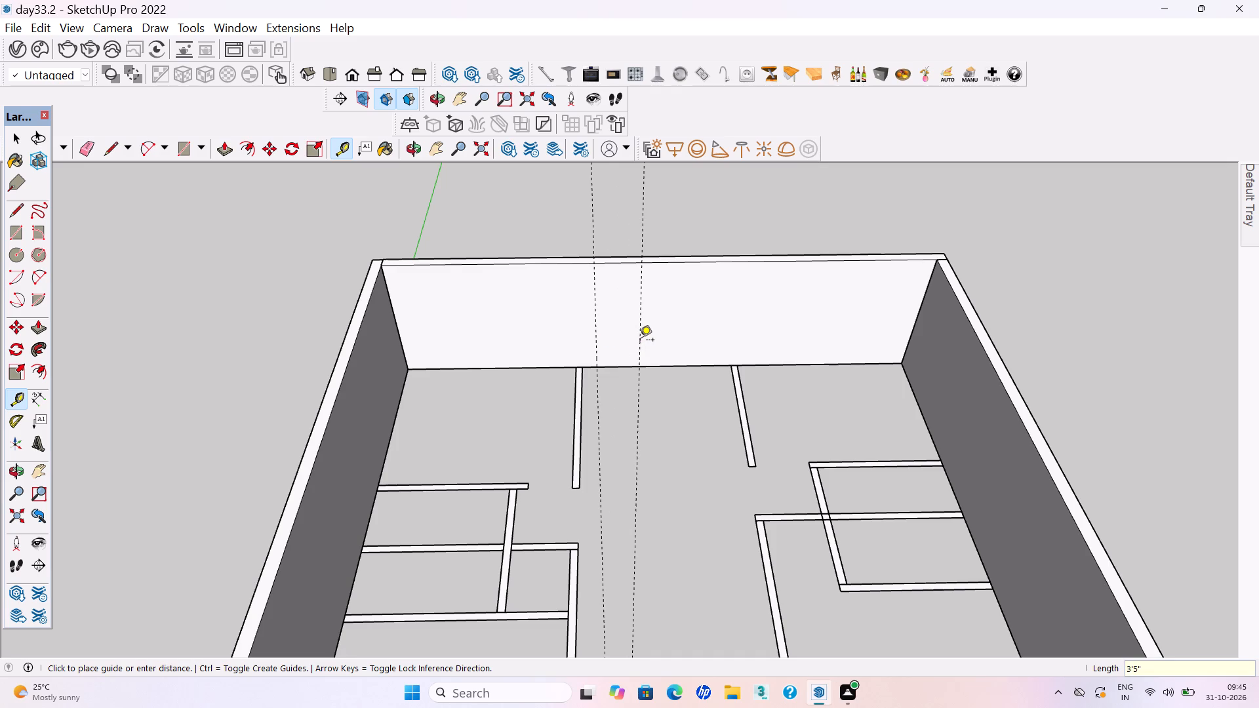
# Place a horizontal guide on the far end wall 7' above its bottom edge.
pyautogui.click(619, 366)
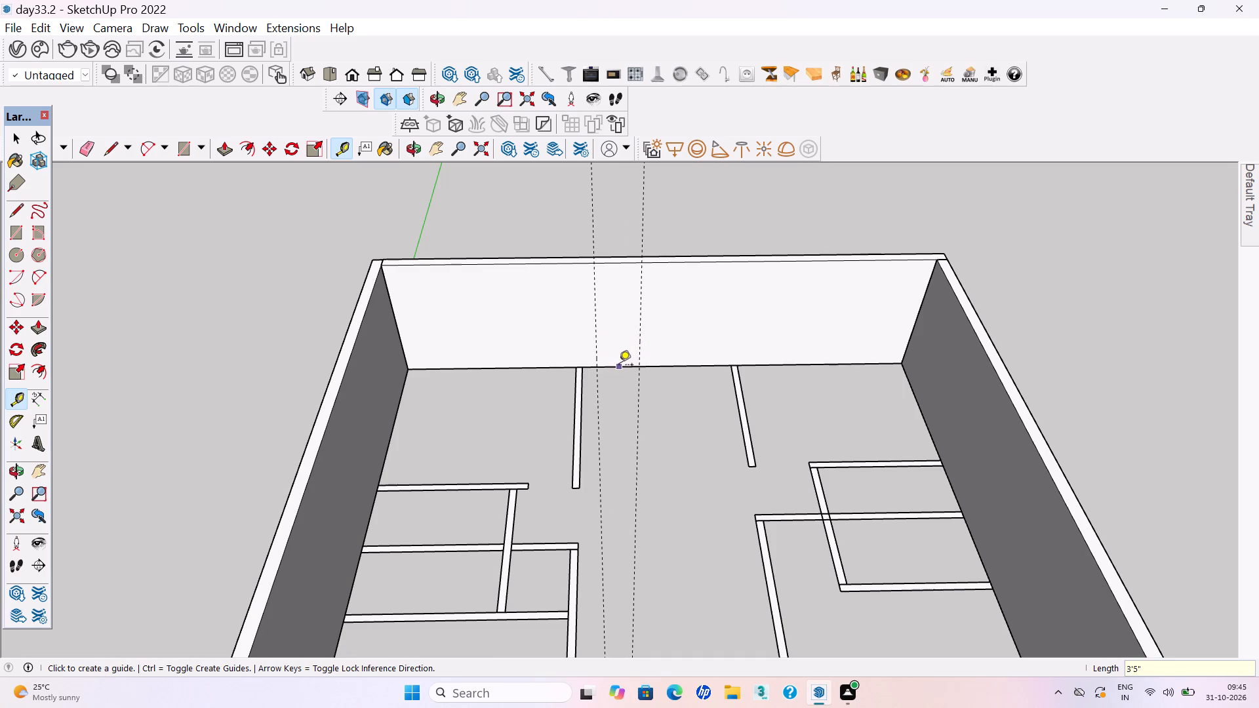
pyautogui.write("7'")
pyautogui.press('Return')
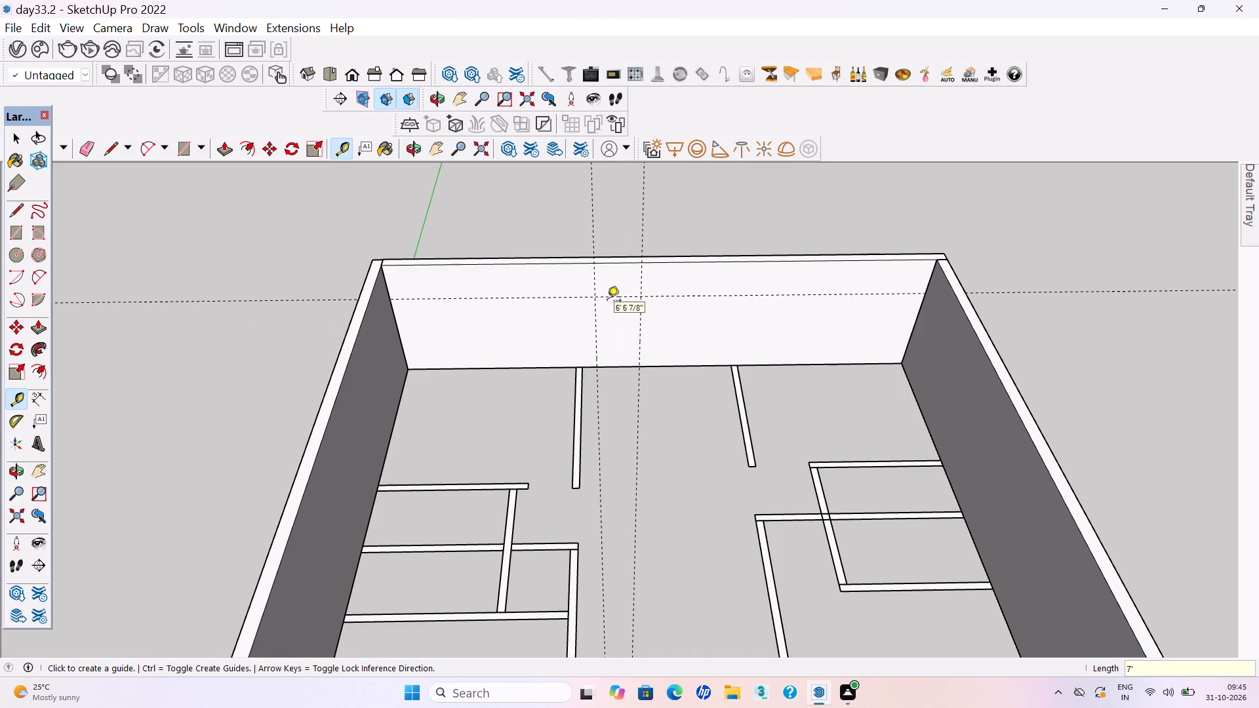
pyautogui.press('space')
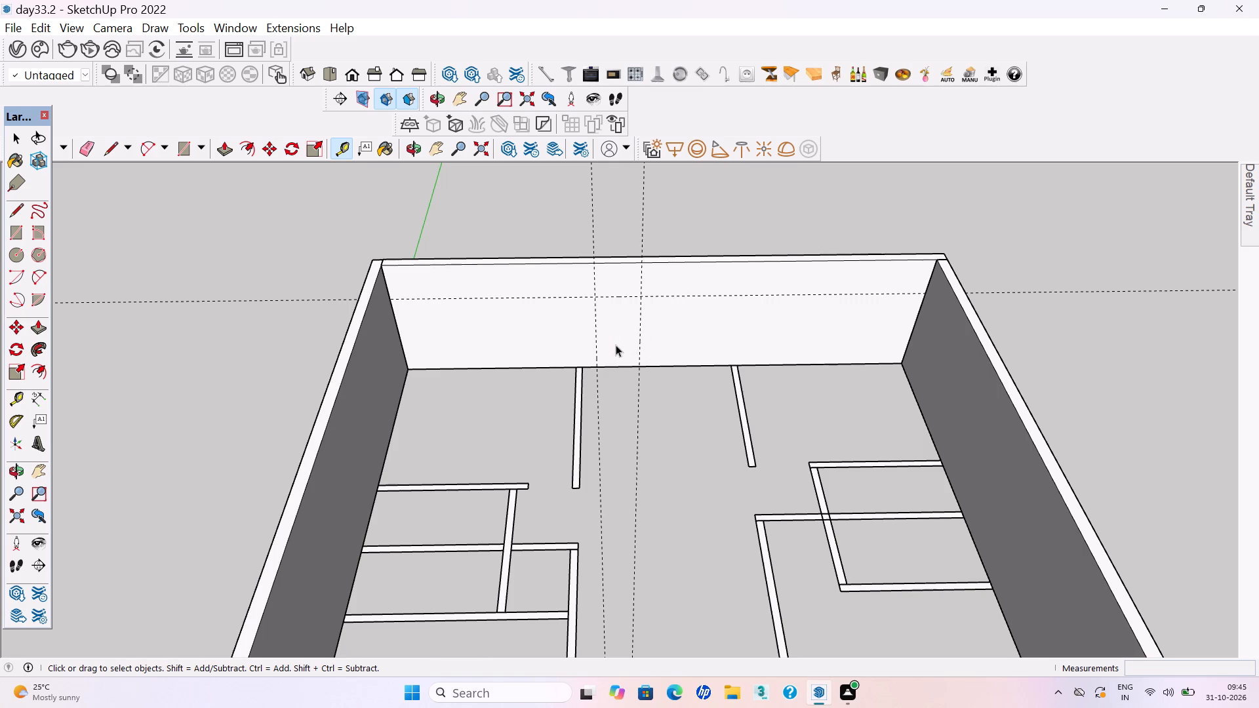
# Inside the far end wall's group, draw a 7' by 3'5" rectangle between the guides, down to the wall's bottom edge.
pyautogui.doubleClick(616, 345)
pyautogui.click(614, 343)
pyautogui.press('r')
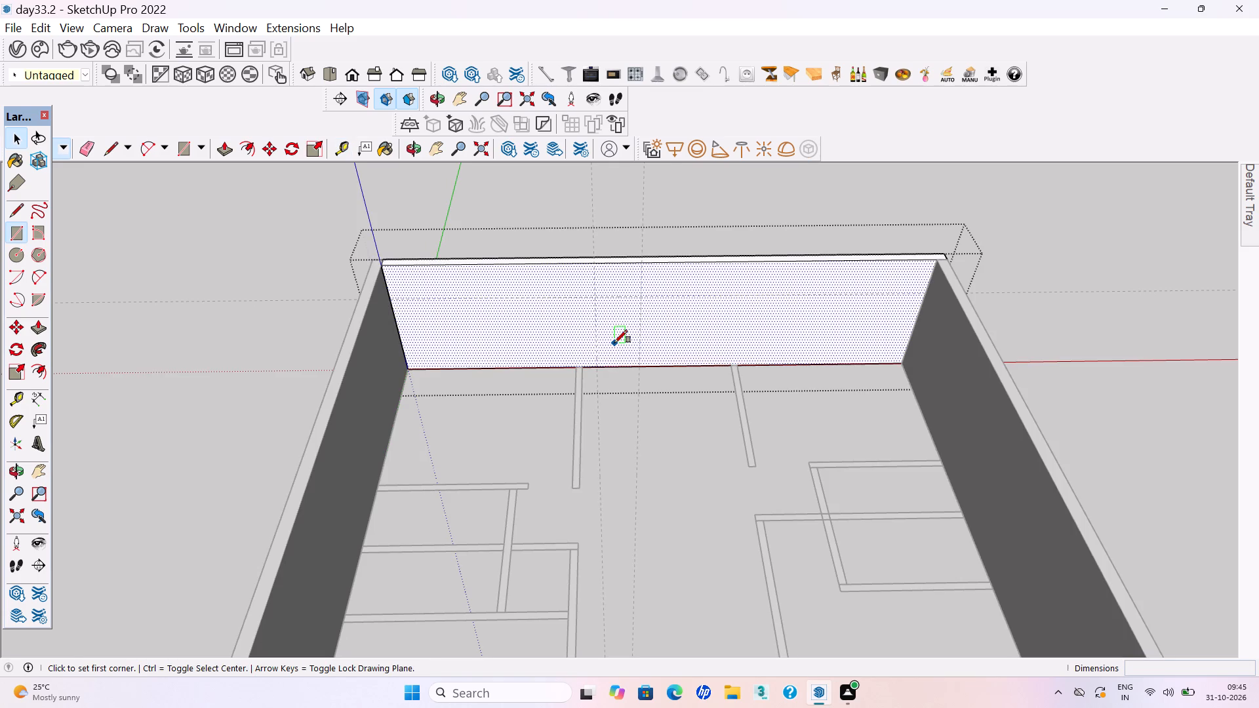
pyautogui.scroll(4, 614, 342)
pyautogui.scroll(4, 594, 290)
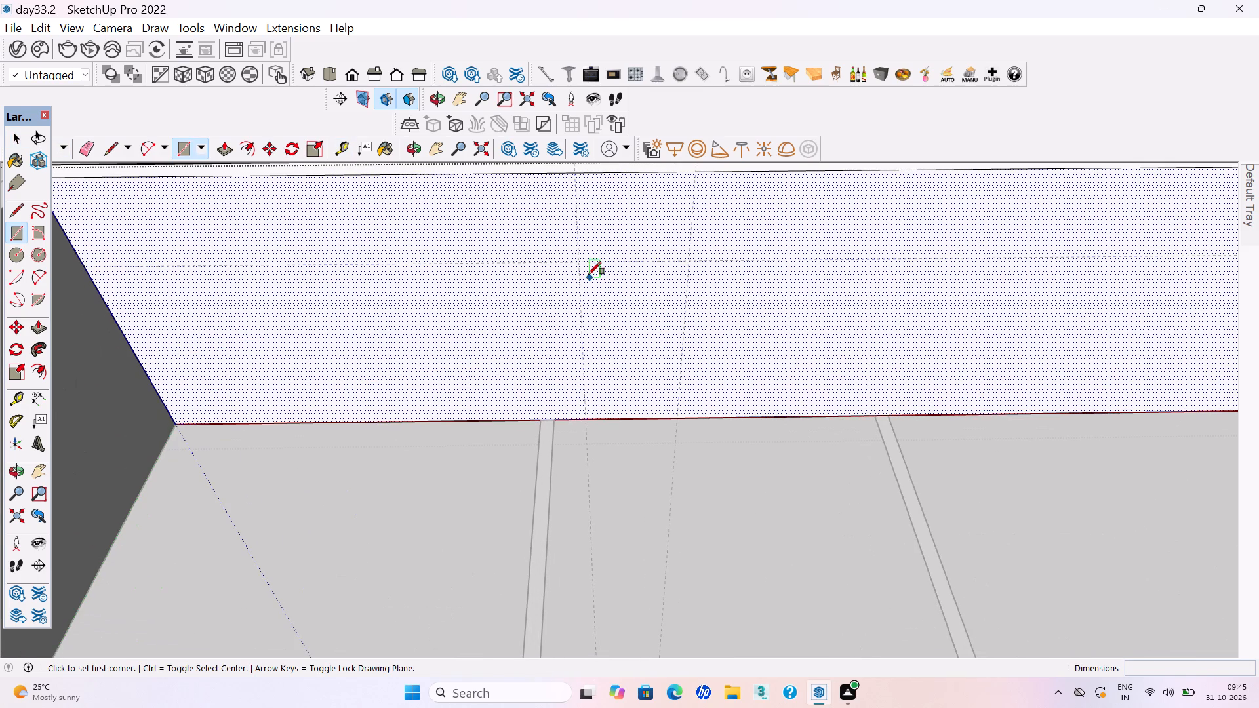
pyautogui.click(578, 262)
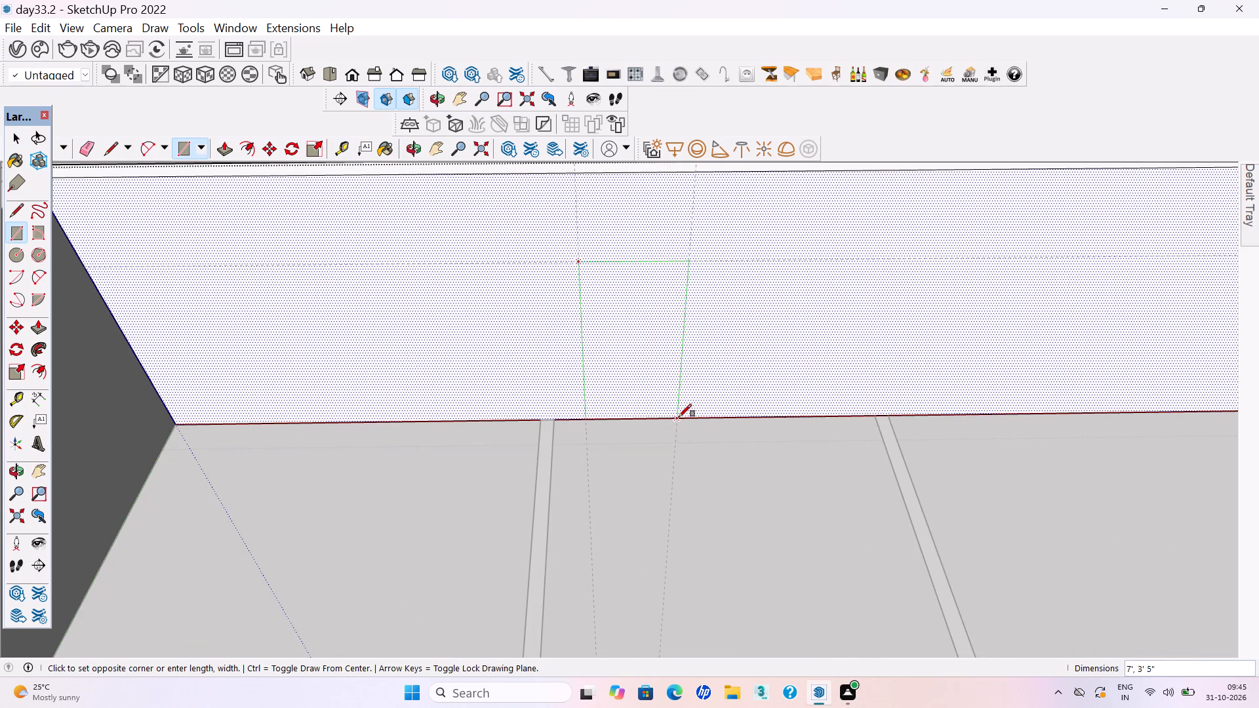
pyautogui.moveTo(678, 418); pyautogui.dragTo(672, 419)
# Push the door rectangle 9" through the end wall to cut the opening.
pyautogui.press('p')
pyautogui.press('Return')
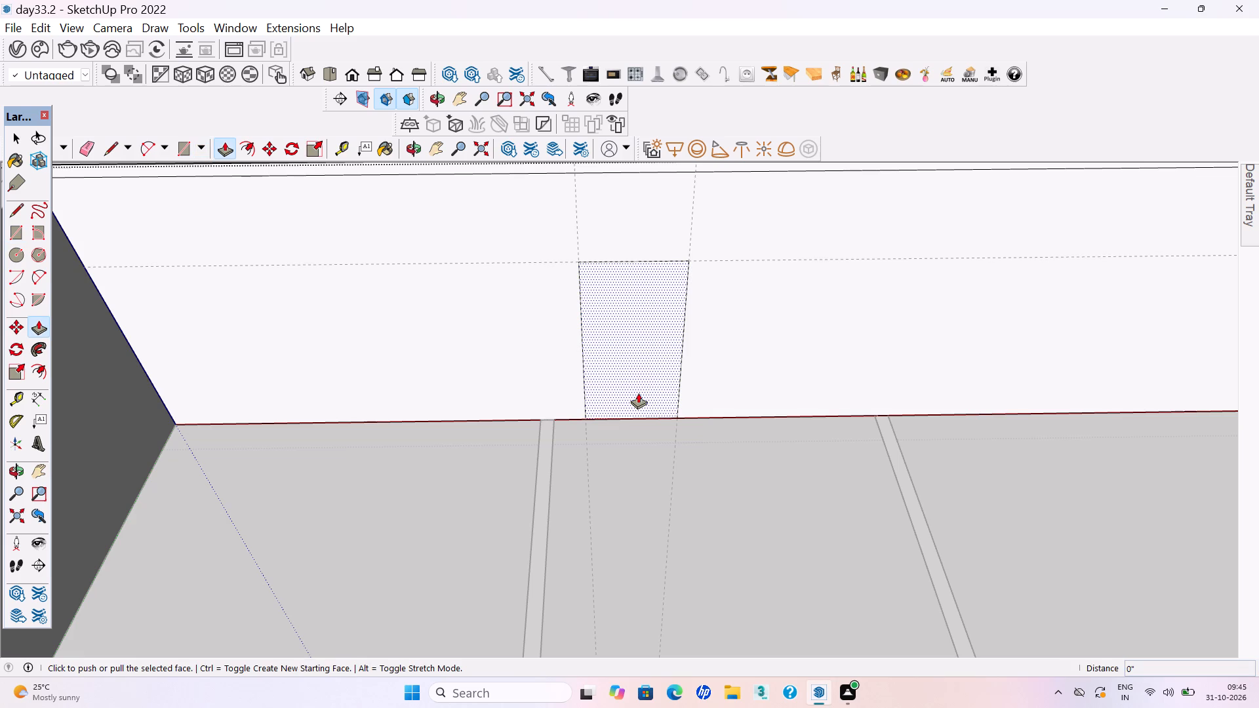
pyautogui.click(638, 393)
pyautogui.click(616, 378)
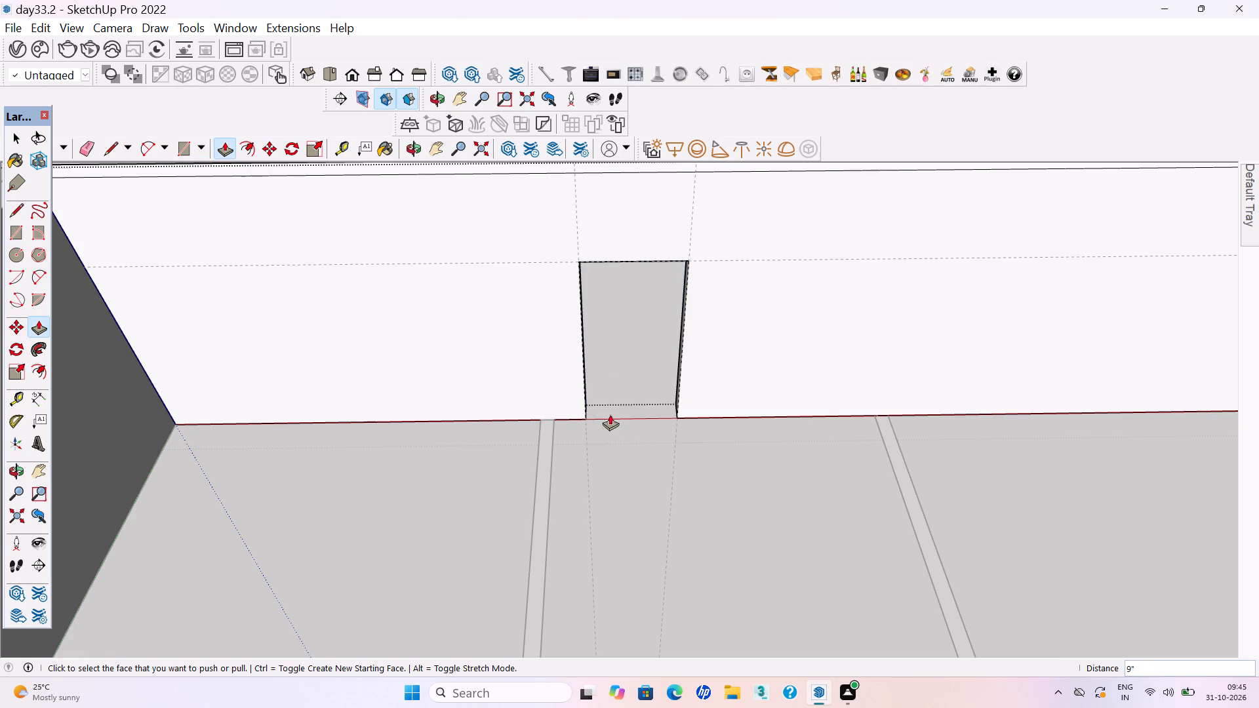
pyautogui.scroll(-14, 610, 460)
pyautogui.press('space')
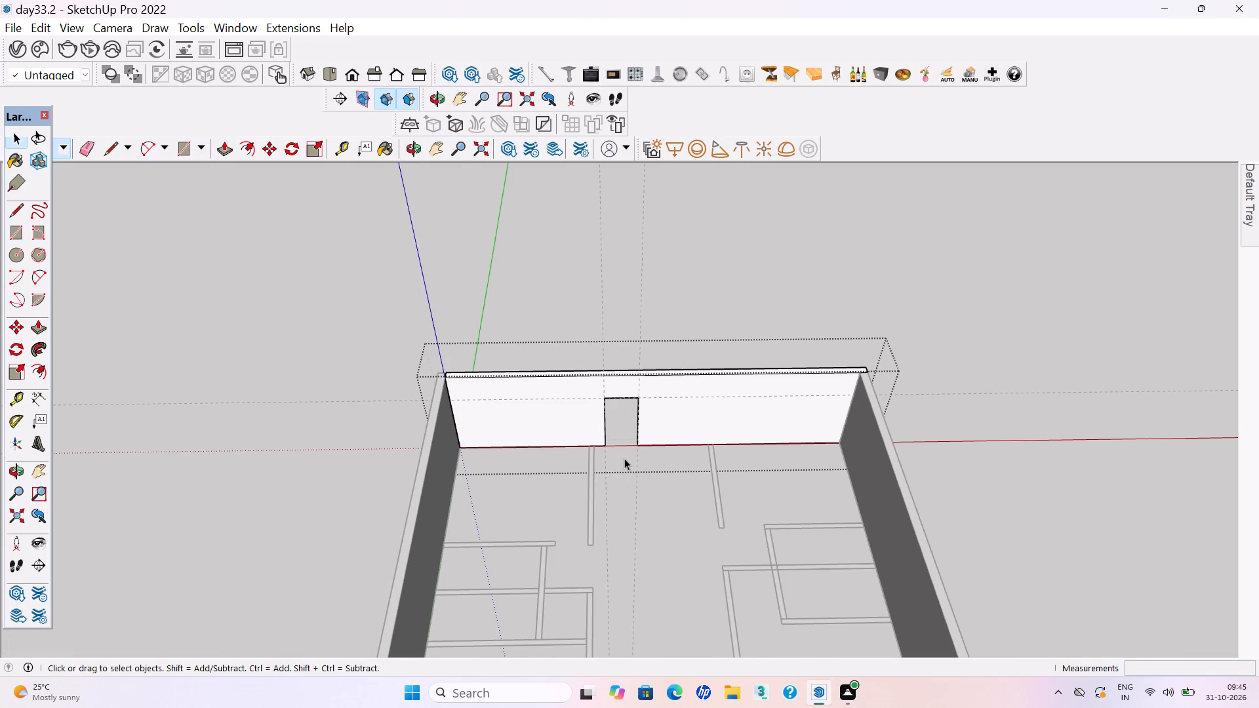
pyautogui.click(1027, 595)
# Delete the two vertical guides and the horizontal guide around the door opening.
pyautogui.scroll(-5, 873, 550)
pyautogui.moveTo(755, 345); pyautogui.dragTo(647, 287)
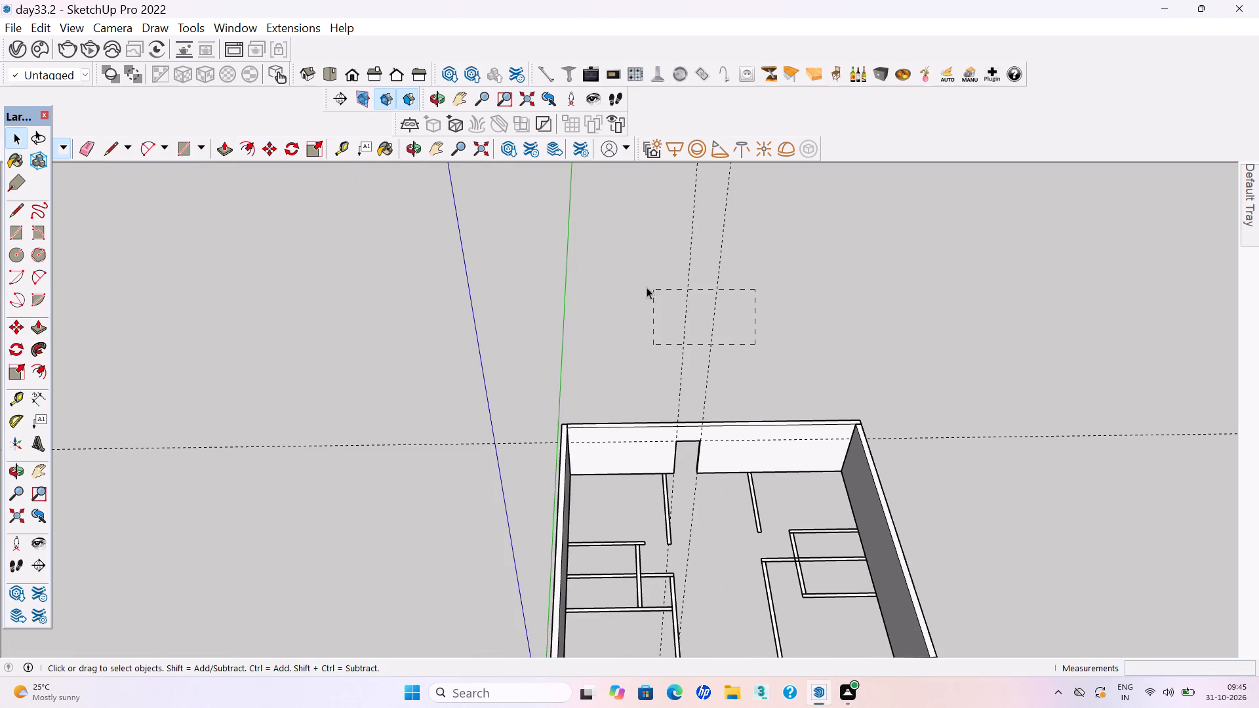
pyautogui.moveTo(647, 287); pyautogui.dragTo(634, 282)
pyautogui.press('Delete')
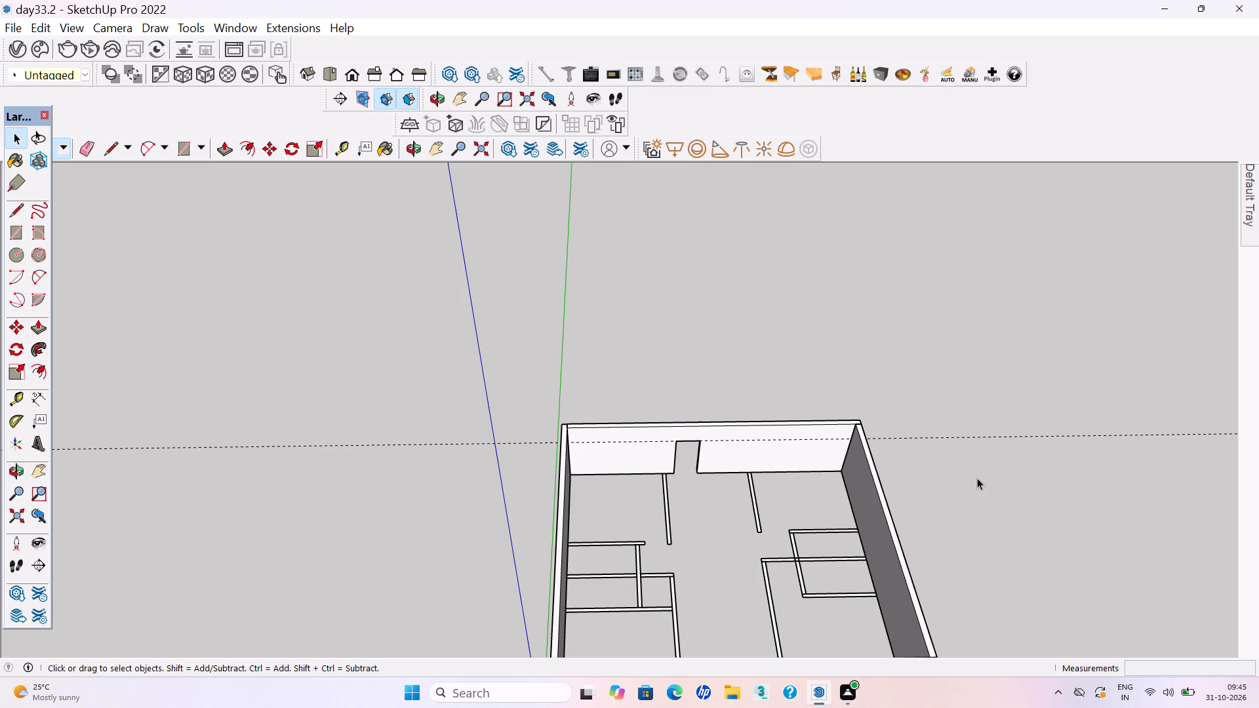
pyautogui.moveTo(980, 484); pyautogui.dragTo(948, 380)
pyautogui.press('Delete')
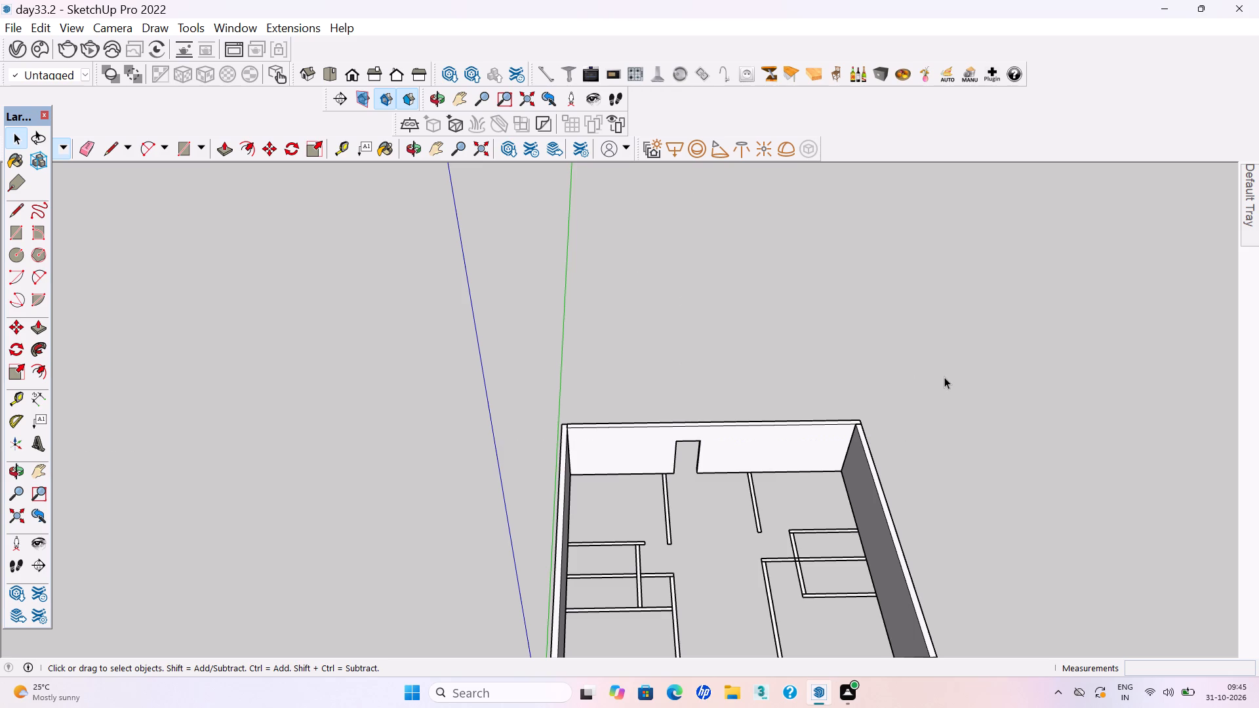
# Inside its group, extrude the long partition nearest the green axis, meeting the red-axis outer wall, to 10'.
pyautogui.scroll(-12, 612, 305)
pyautogui.moveTo(616, 388); pyautogui.dragTo(630, 600, button='middle')
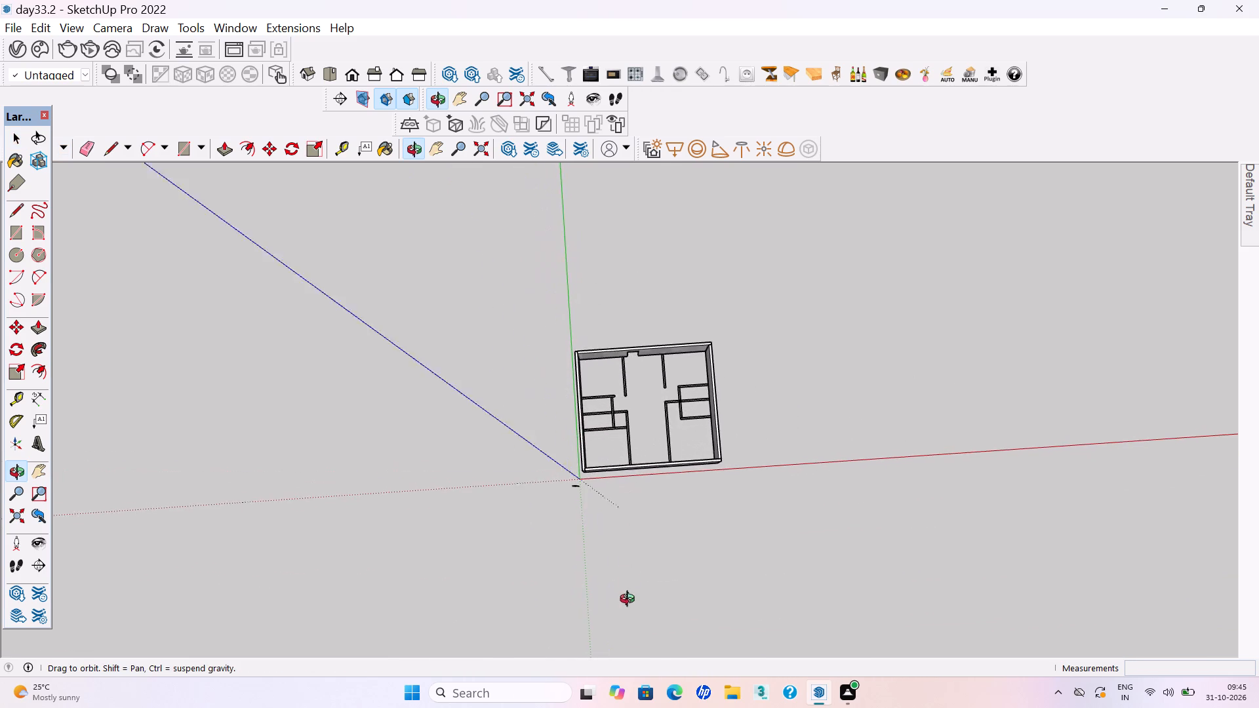
pyautogui.moveTo(630, 600); pyautogui.dragTo(630, 608, button='middle')
pyautogui.scroll(5, 623, 499)
pyautogui.scroll(13, 631, 446)
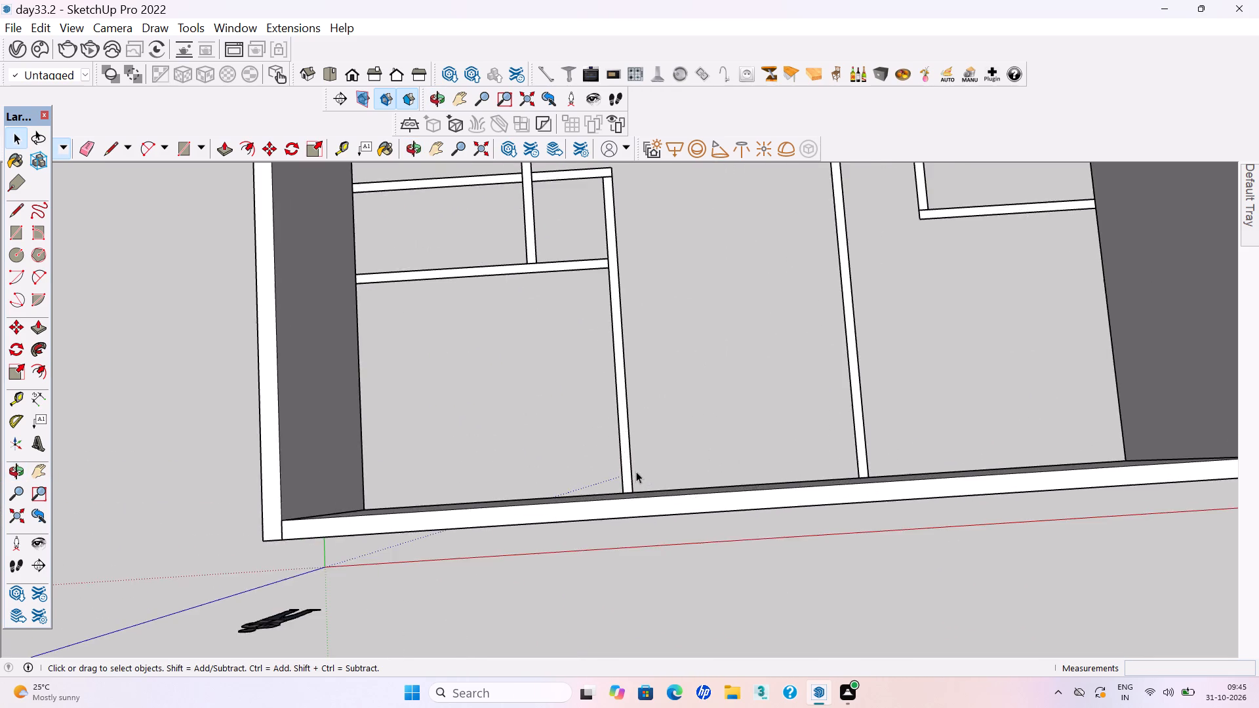
pyautogui.scroll(4, 634, 471)
pyautogui.doubleClick(624, 476)
pyautogui.click(626, 486)
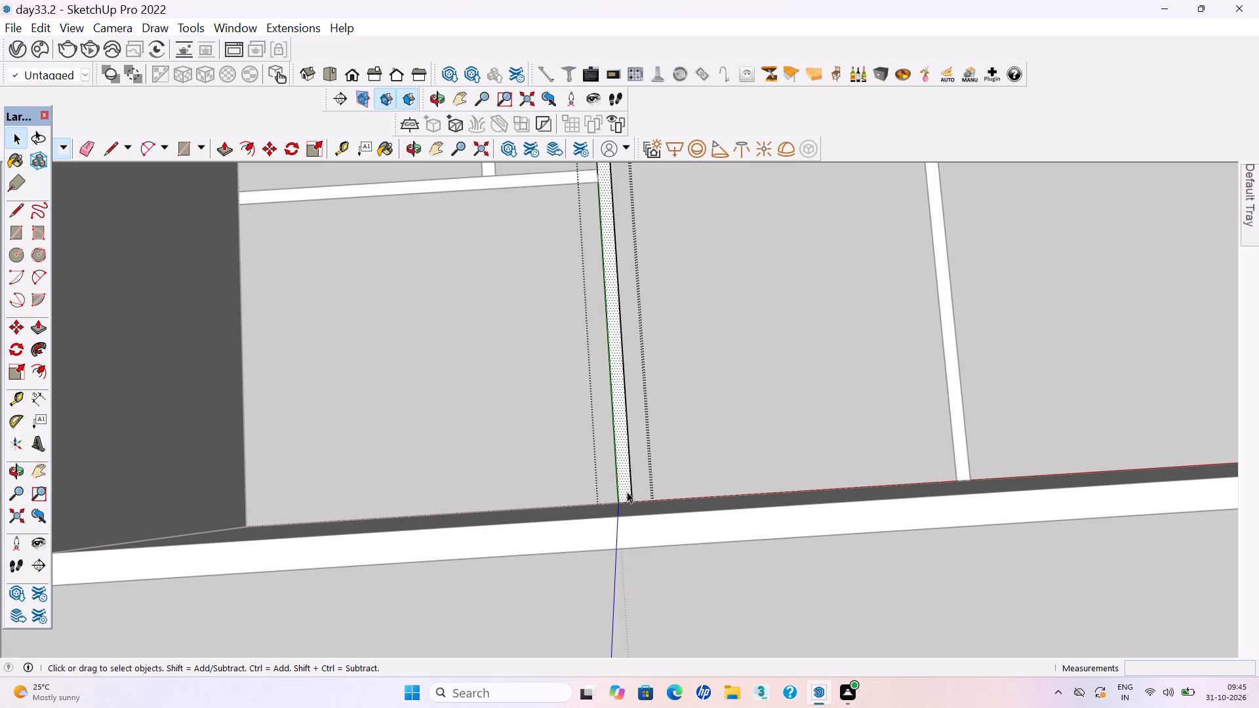
pyautogui.press('p')
pyautogui.press('Return')
pyautogui.click(620, 489)
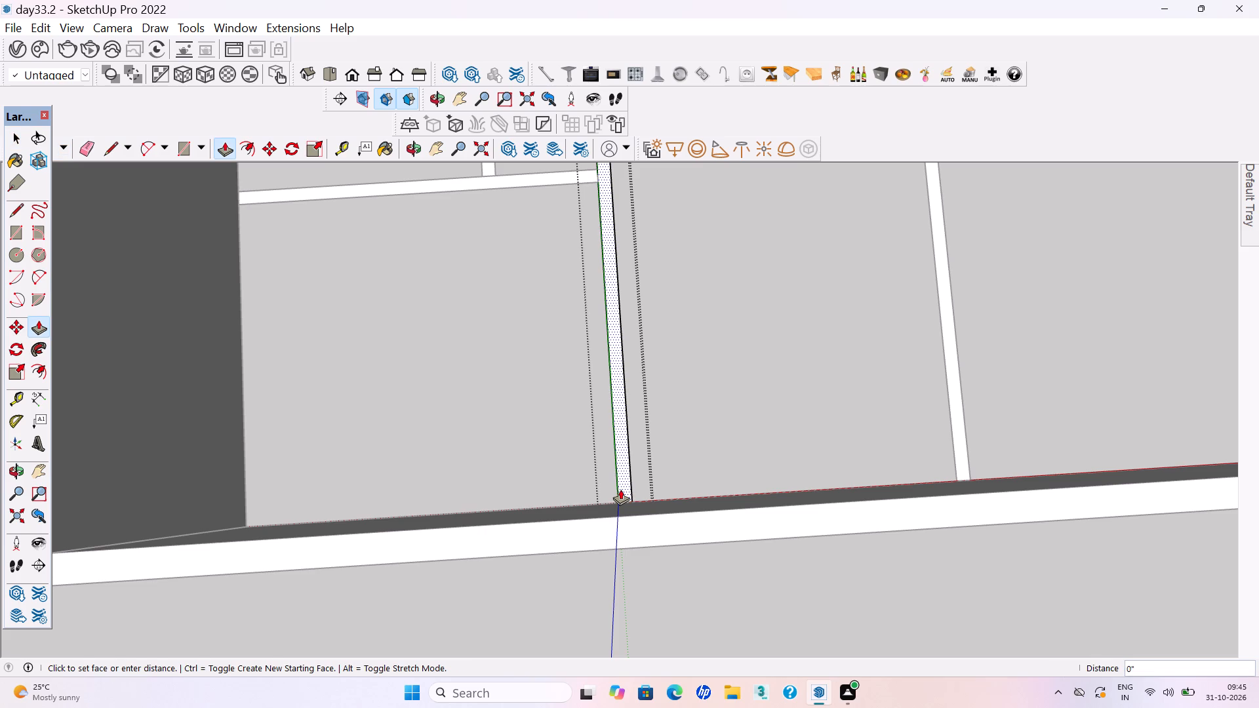
pyautogui.click(645, 534)
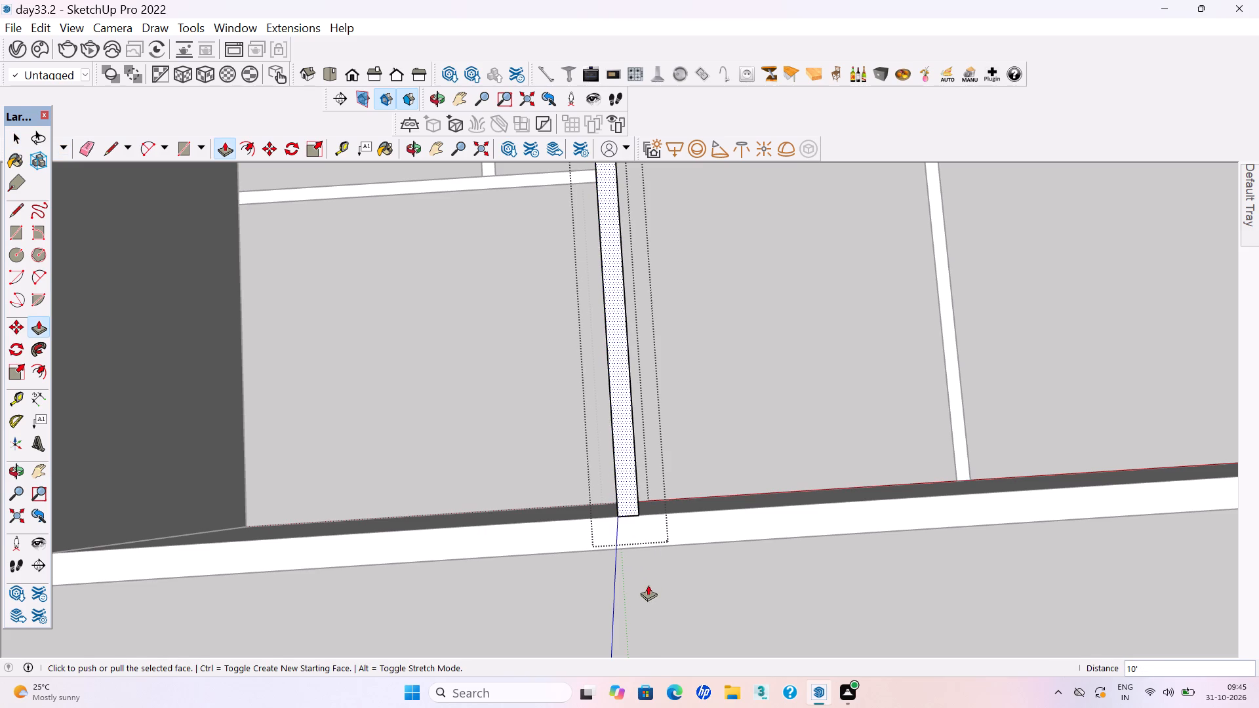
pyautogui.press('space')
pyautogui.click(684, 584)
# Inside its group, extrude the cross partition between the raised long partition and the green-axis outer wall to 10'.
pyautogui.scroll(-5, 675, 593)
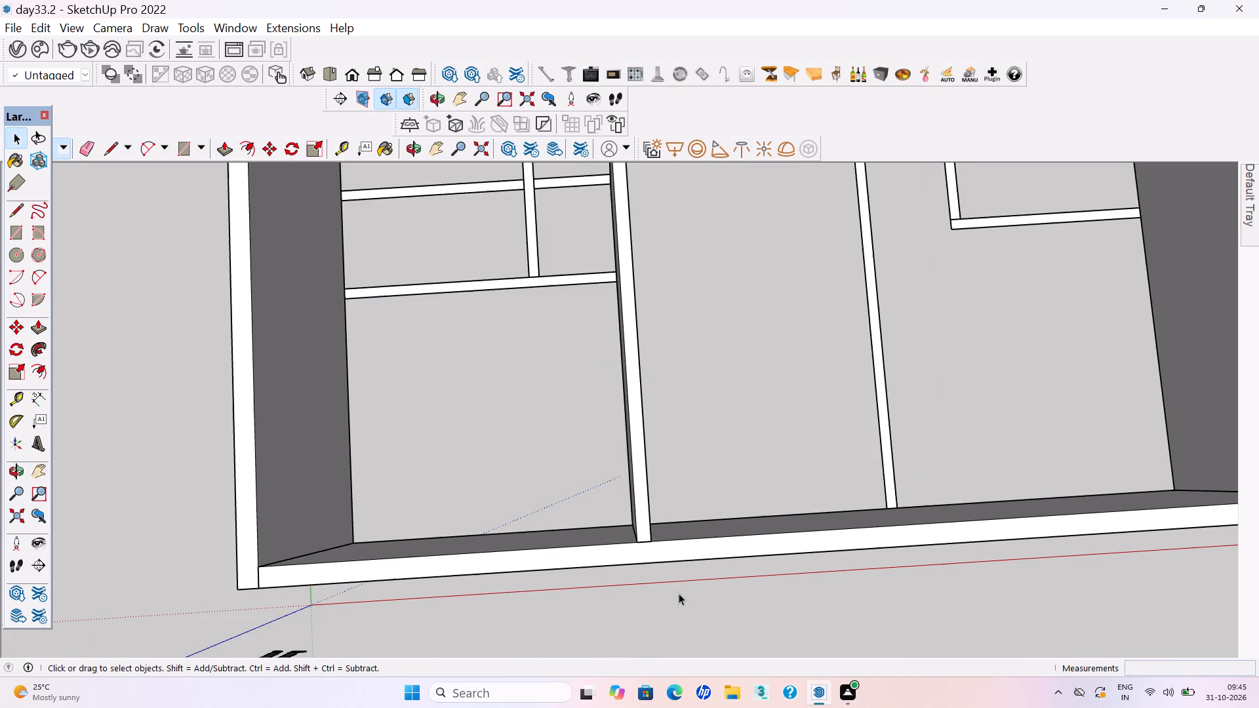
pyautogui.scroll(-4, 679, 593)
pyautogui.moveTo(553, 559); pyautogui.dragTo(1125, 533, button='middle')
pyautogui.scroll(5, 687, 472)
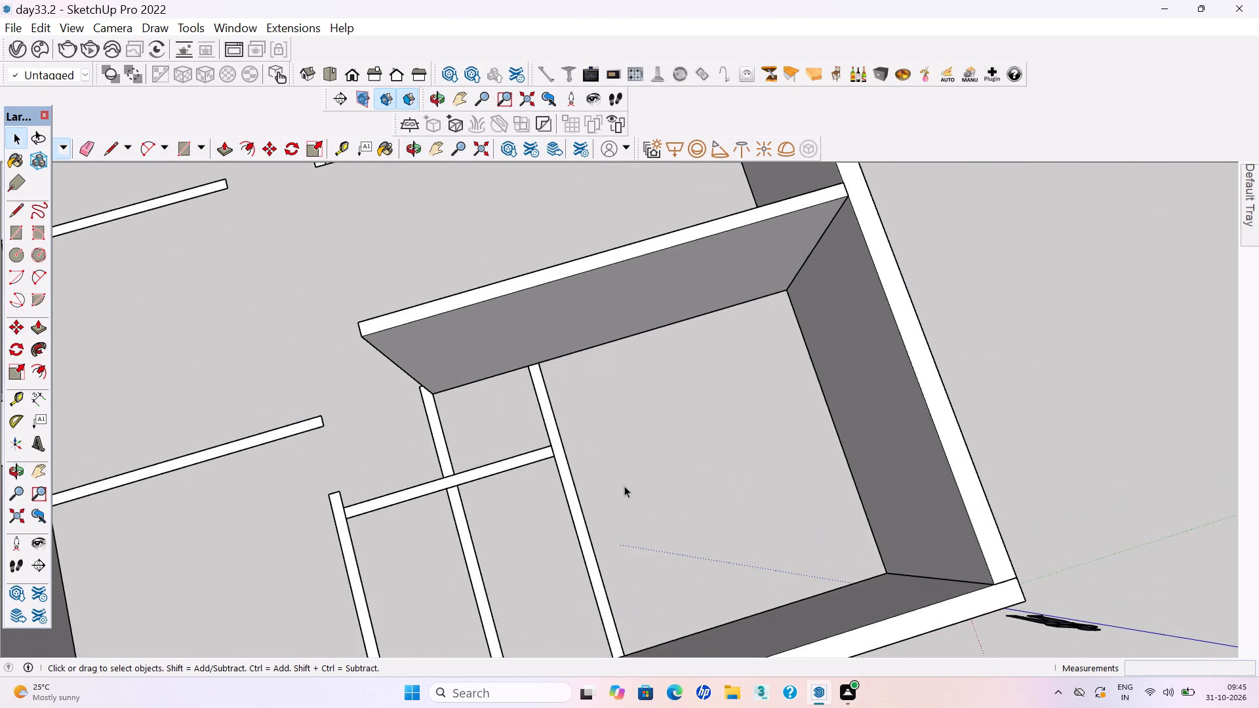
pyautogui.scroll(3, 595, 489)
pyautogui.tripleClick(575, 525)
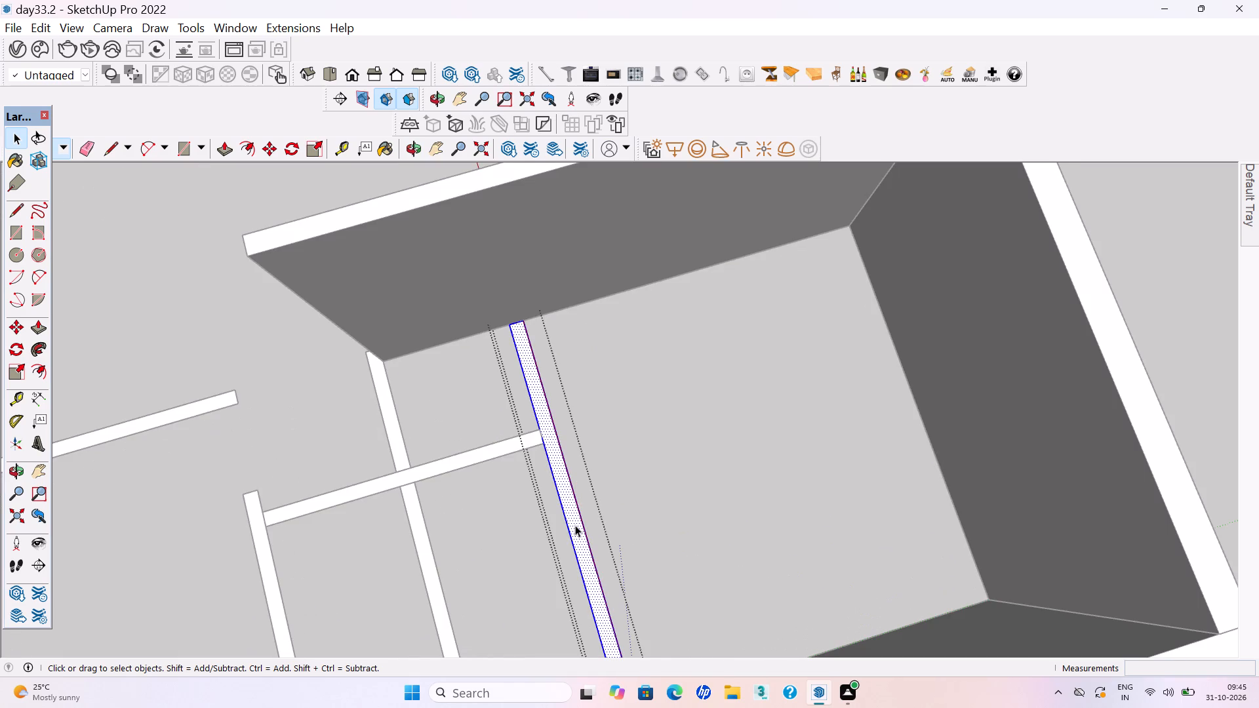
pyautogui.click(575, 525)
pyautogui.press('p')
pyautogui.press('Return')
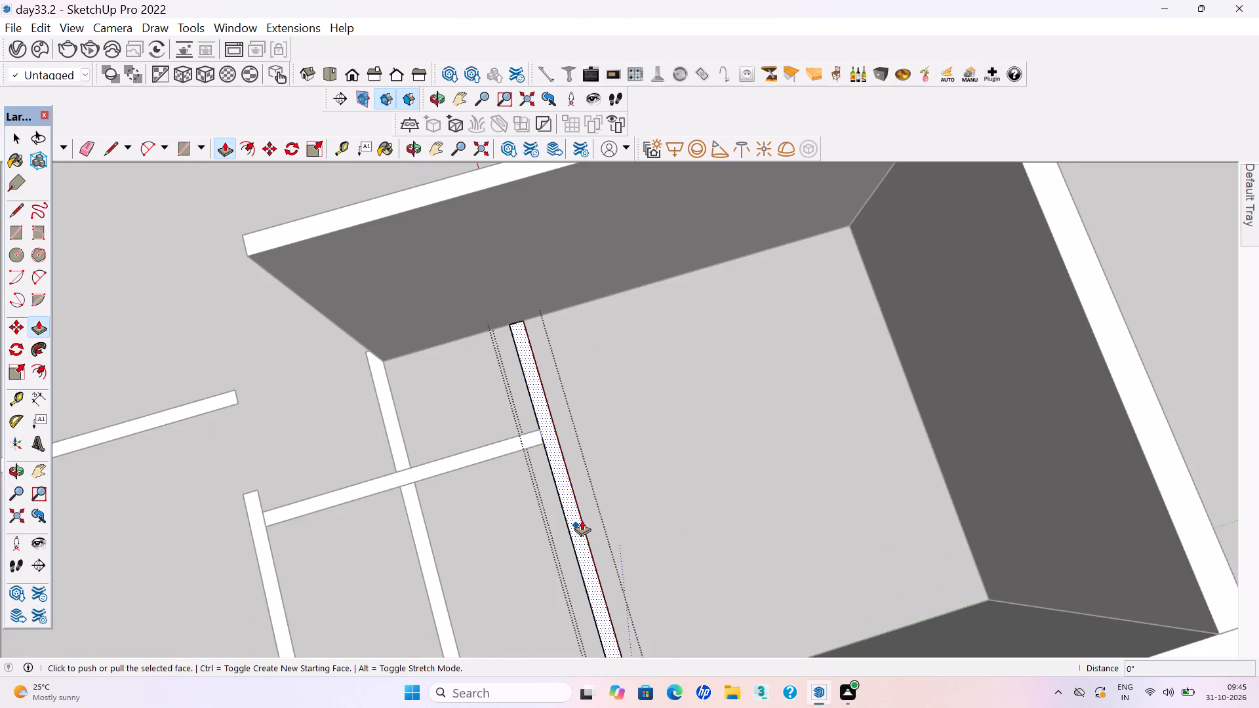
pyautogui.click(580, 541)
pyautogui.scroll(-2, 595, 479)
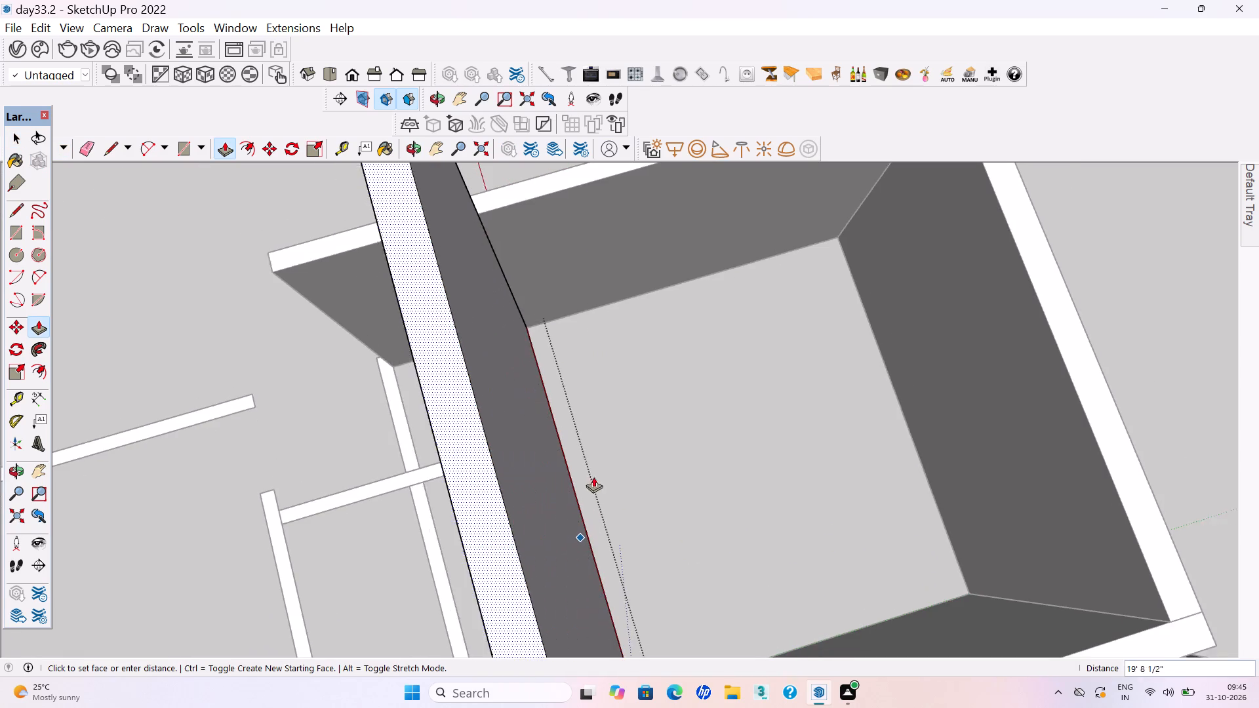
pyautogui.scroll(-9, 593, 477)
pyautogui.click(903, 442)
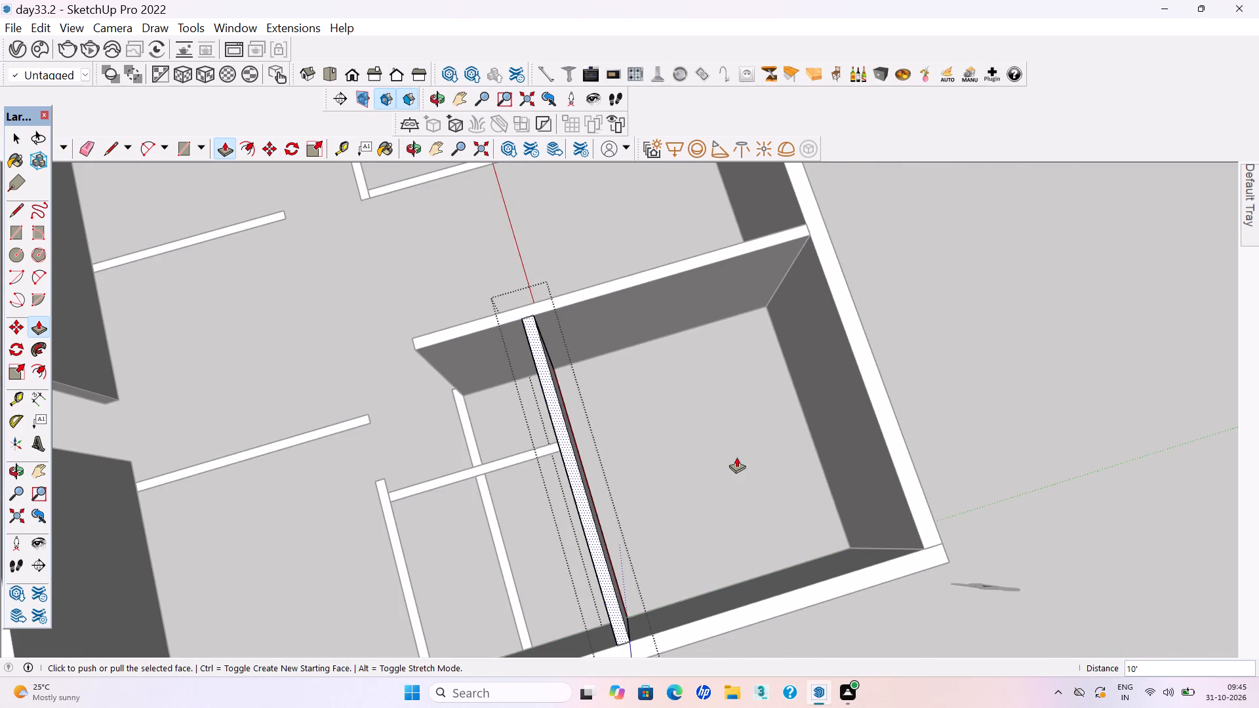
pyautogui.press('space')
pyautogui.click(736, 456)
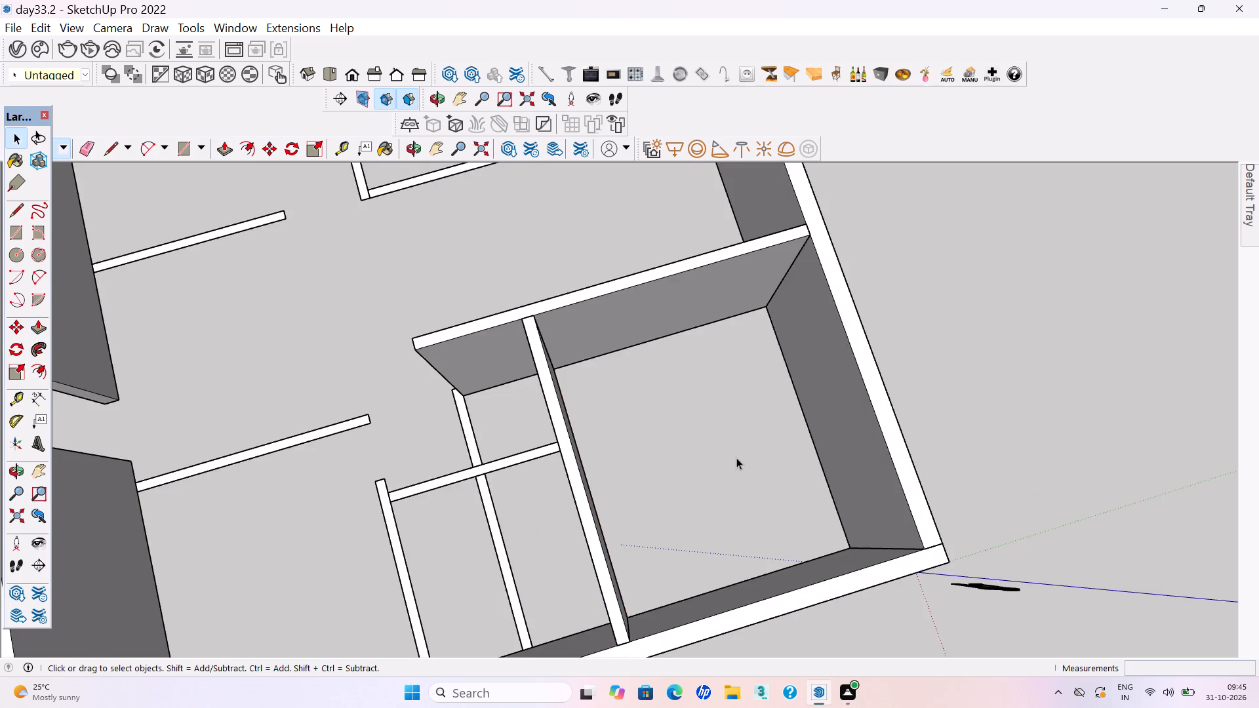
# Group the short flat wall segment at the free end of the raised long partition.
pyautogui.scroll(-6, 736, 458)
pyautogui.moveTo(512, 562); pyautogui.dragTo(948, 439, button='middle')
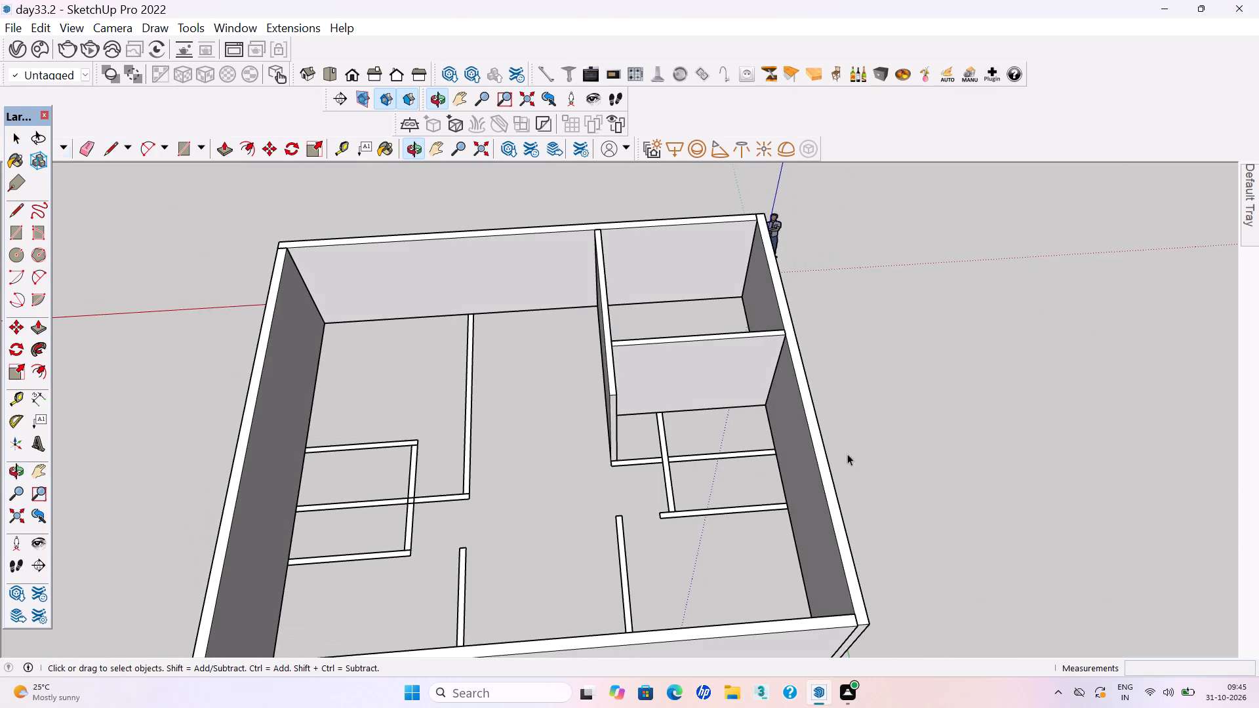
pyautogui.scroll(3, 758, 448)
pyautogui.scroll(3, 614, 456)
pyautogui.doubleClick(601, 469)
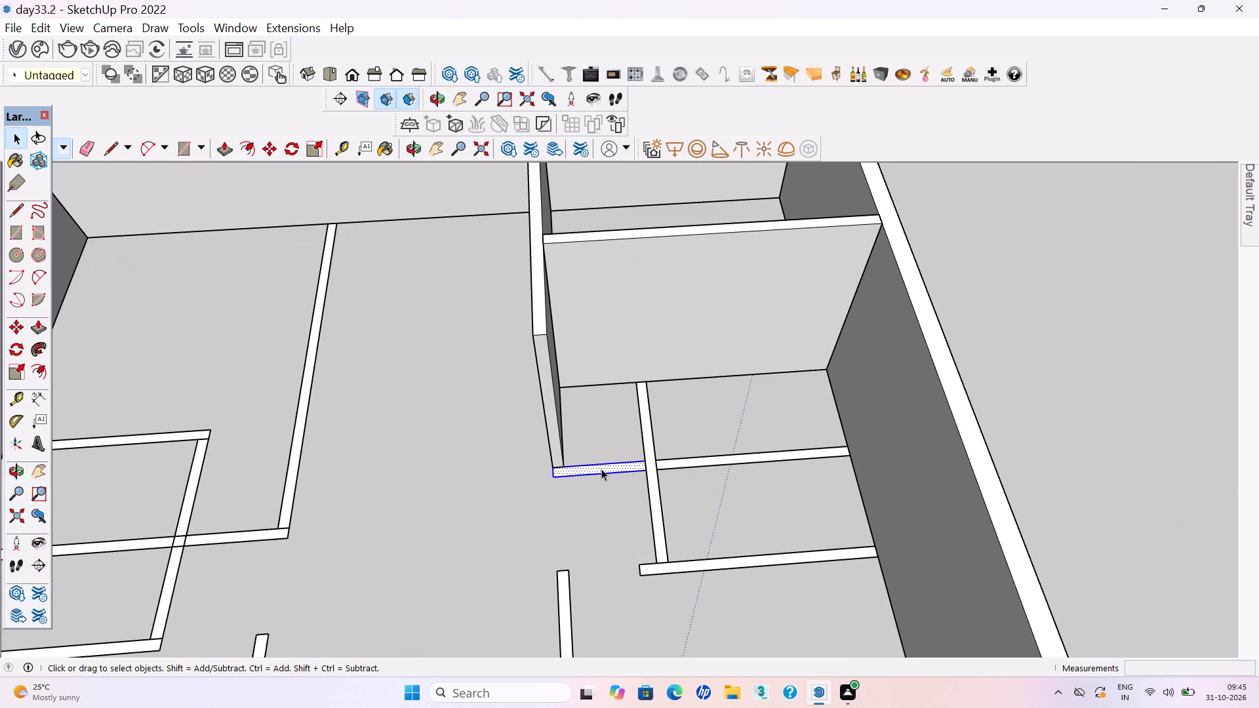
pyautogui.click(601, 469)
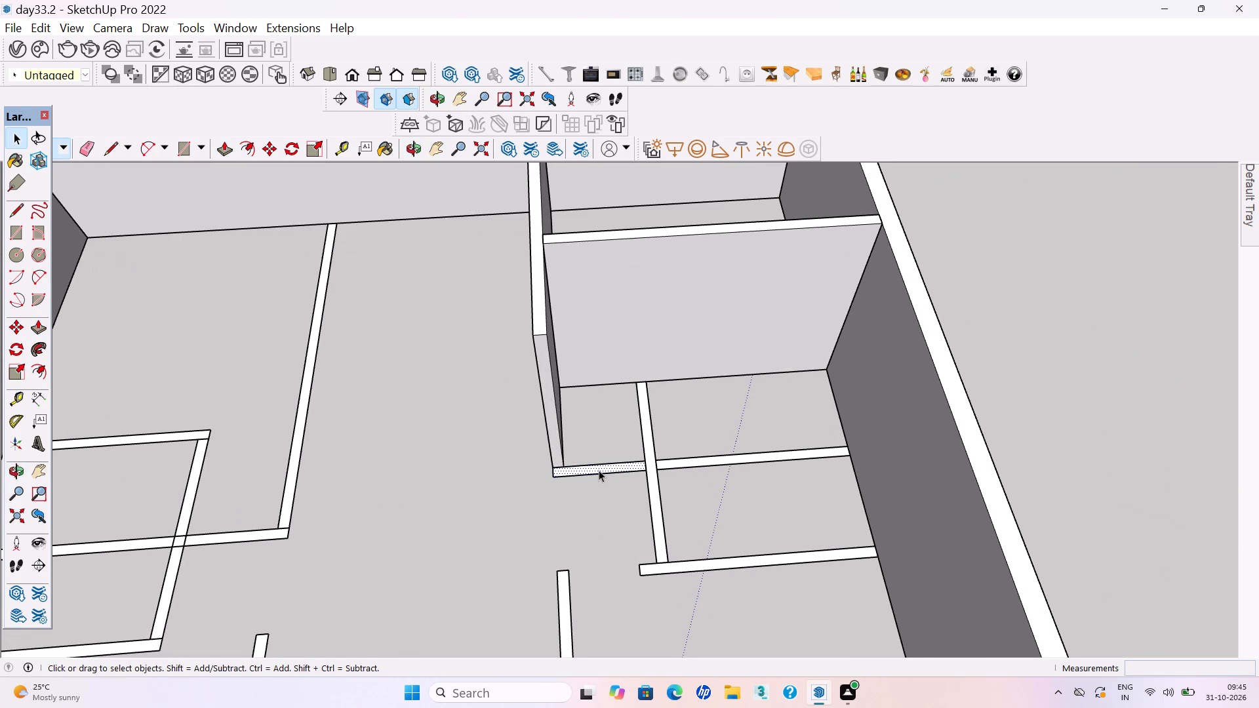
pyautogui.doubleClick(599, 470)
pyautogui.rightClick(599, 470)
pyautogui.click(651, 288)
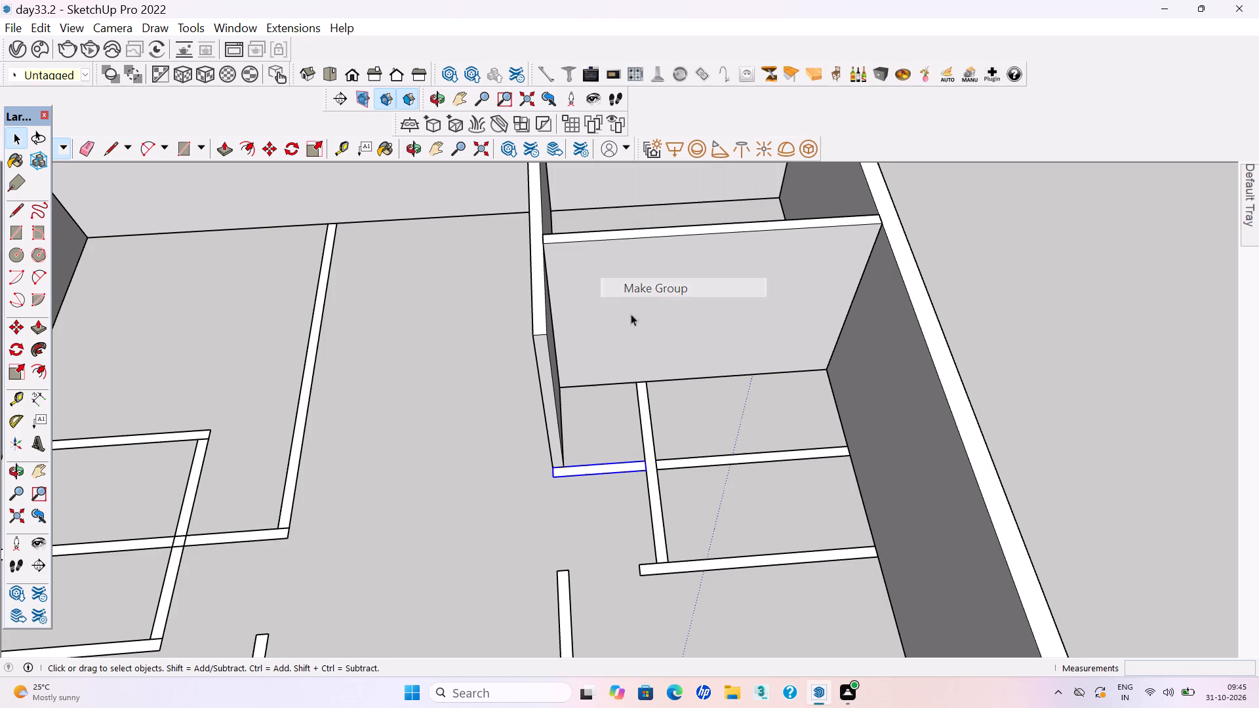
# Inside its group, extrude the short wall segment level with the top of the adjoining long partition.
pyautogui.doubleClick(578, 470)
pyautogui.click(578, 470)
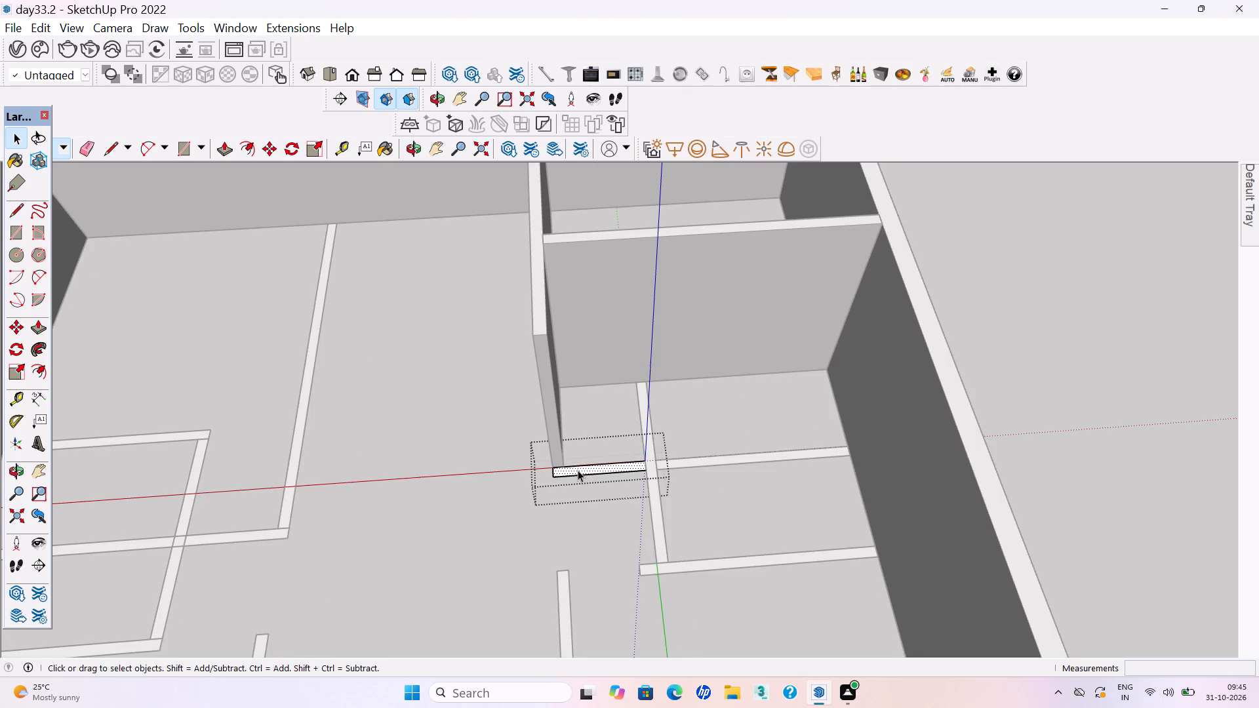
pyautogui.press('p')
pyautogui.click(576, 470)
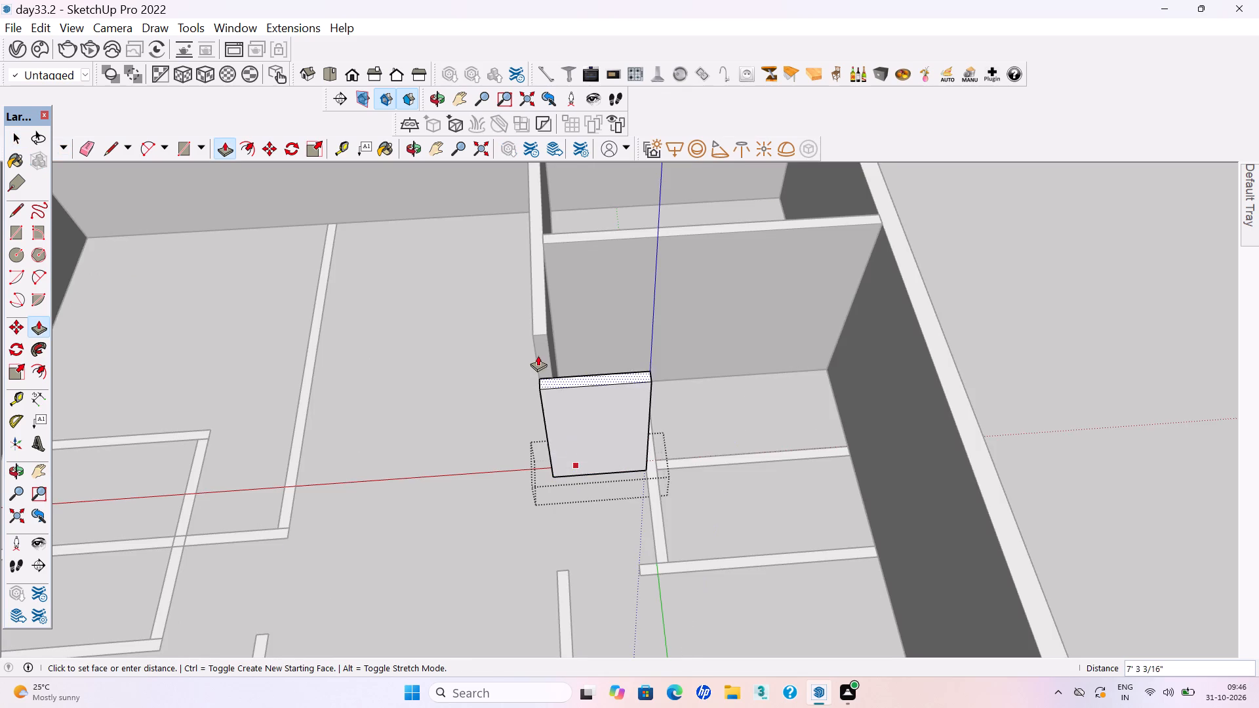
pyautogui.click(533, 323)
pyautogui.press('space')
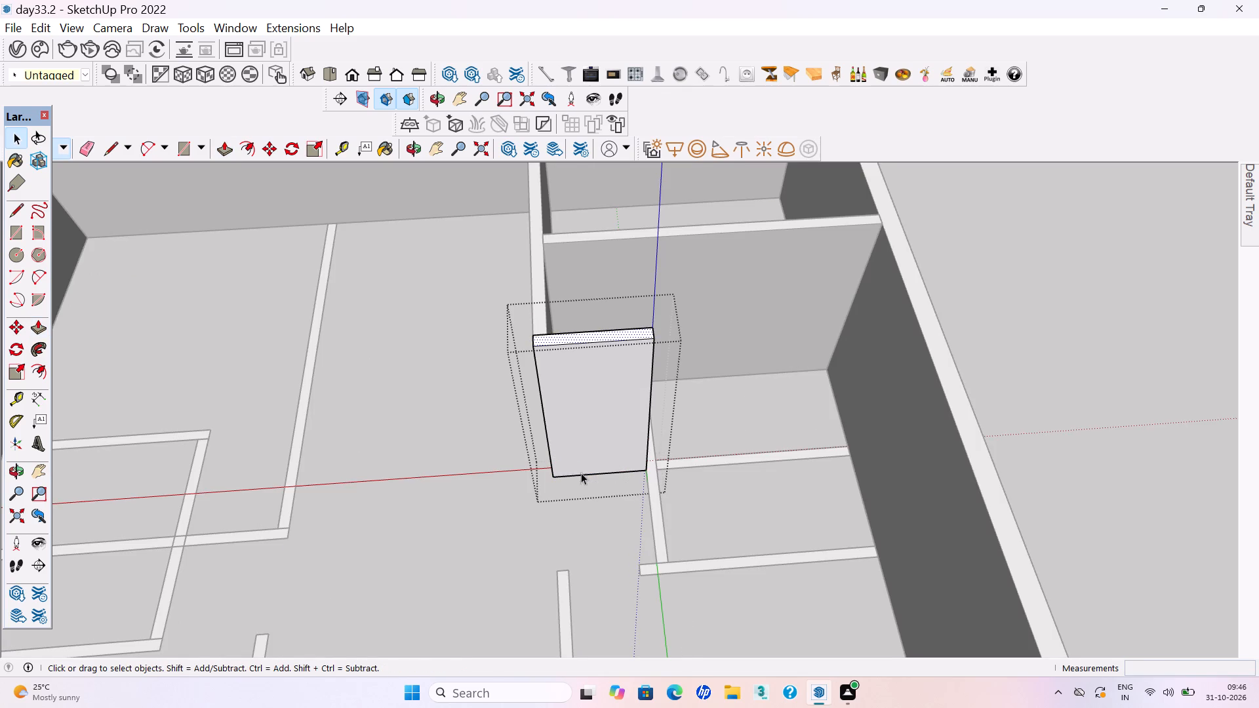
pyautogui.click(572, 518)
# Inside its group, extrude the flat partition running from the raised cross partition past the short segment's end to 10'.
pyautogui.scroll(-4, 506, 469)
pyautogui.moveTo(597, 422); pyautogui.dragTo(609, 555, button='middle')
pyautogui.scroll(4, 642, 456)
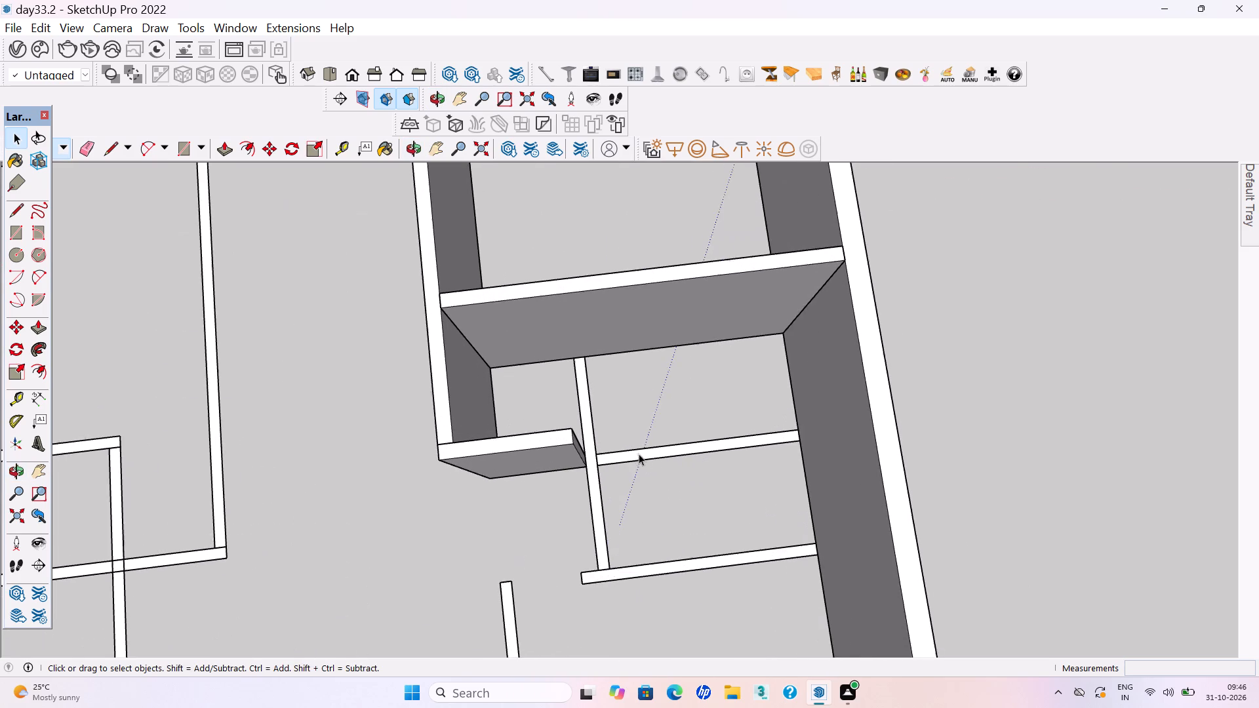
pyautogui.scroll(3, 615, 450)
pyautogui.doubleClick(584, 496)
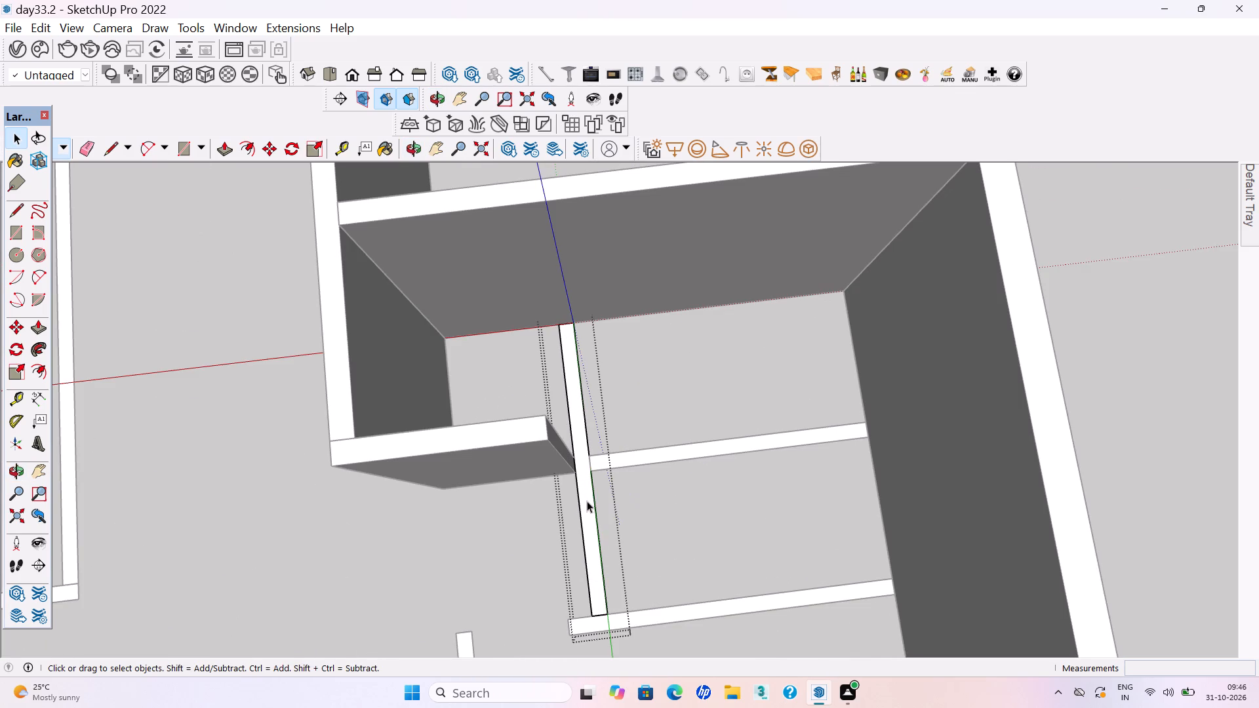
pyautogui.click(587, 501)
pyautogui.press('p')
pyautogui.press('Return')
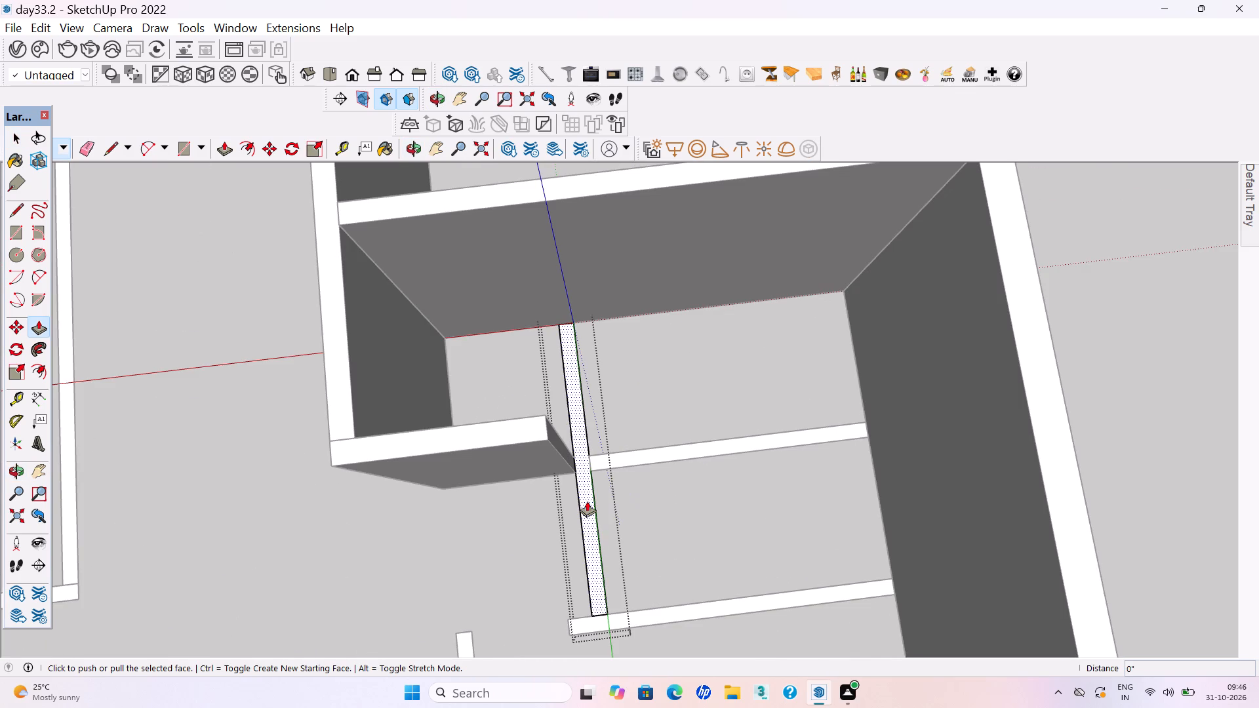
pyautogui.click(587, 501)
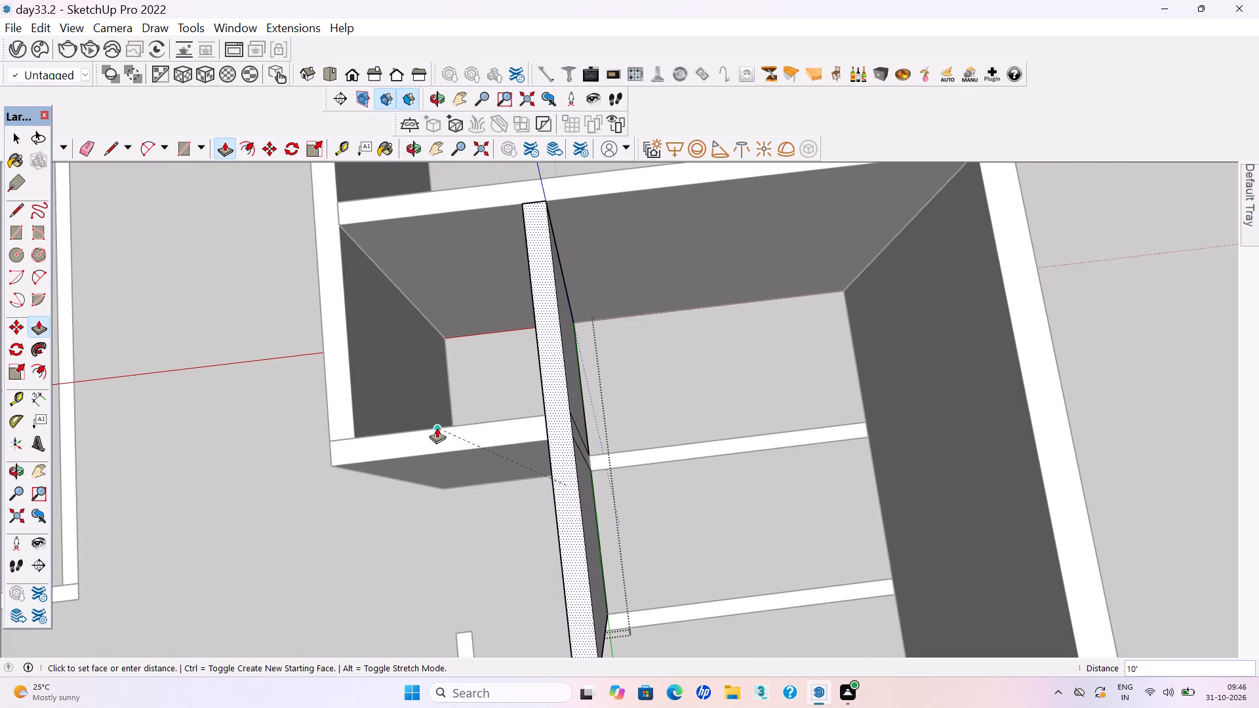
pyautogui.click(437, 427)
pyautogui.press('space')
pyautogui.click(473, 524)
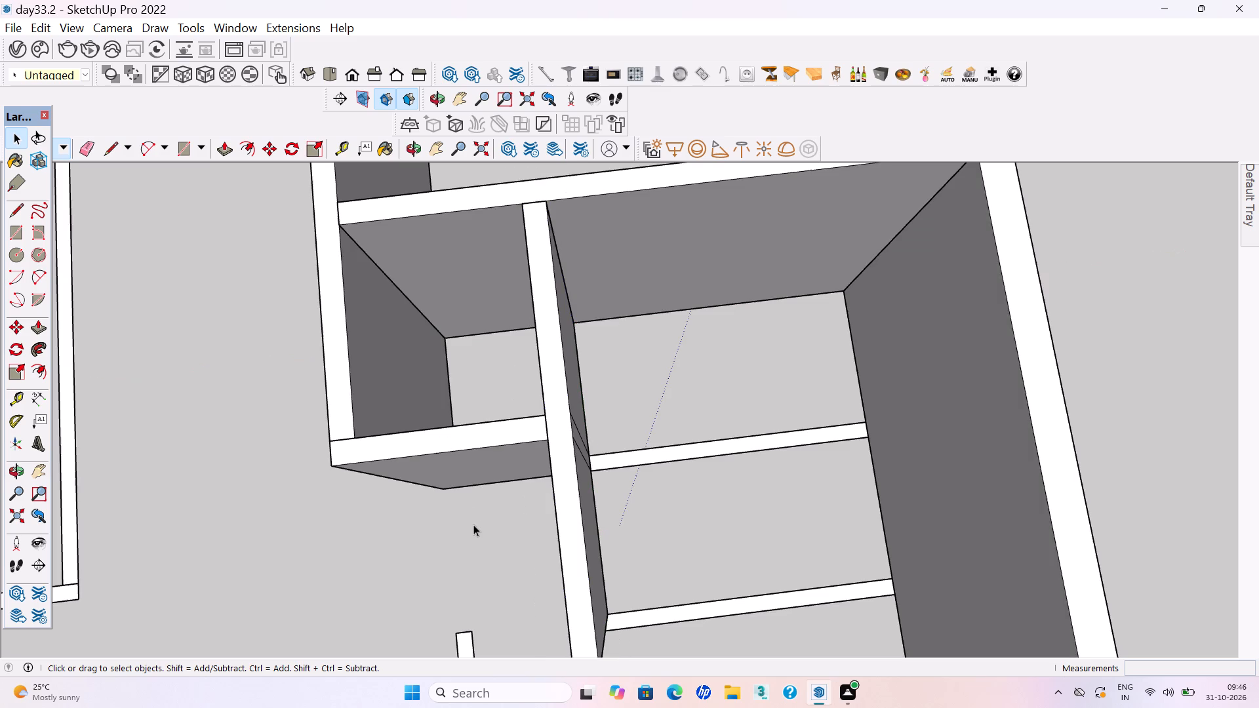
# Group the flat cross strip between the newly raised partition and the green-axis outer wall.
pyautogui.doubleClick(599, 462)
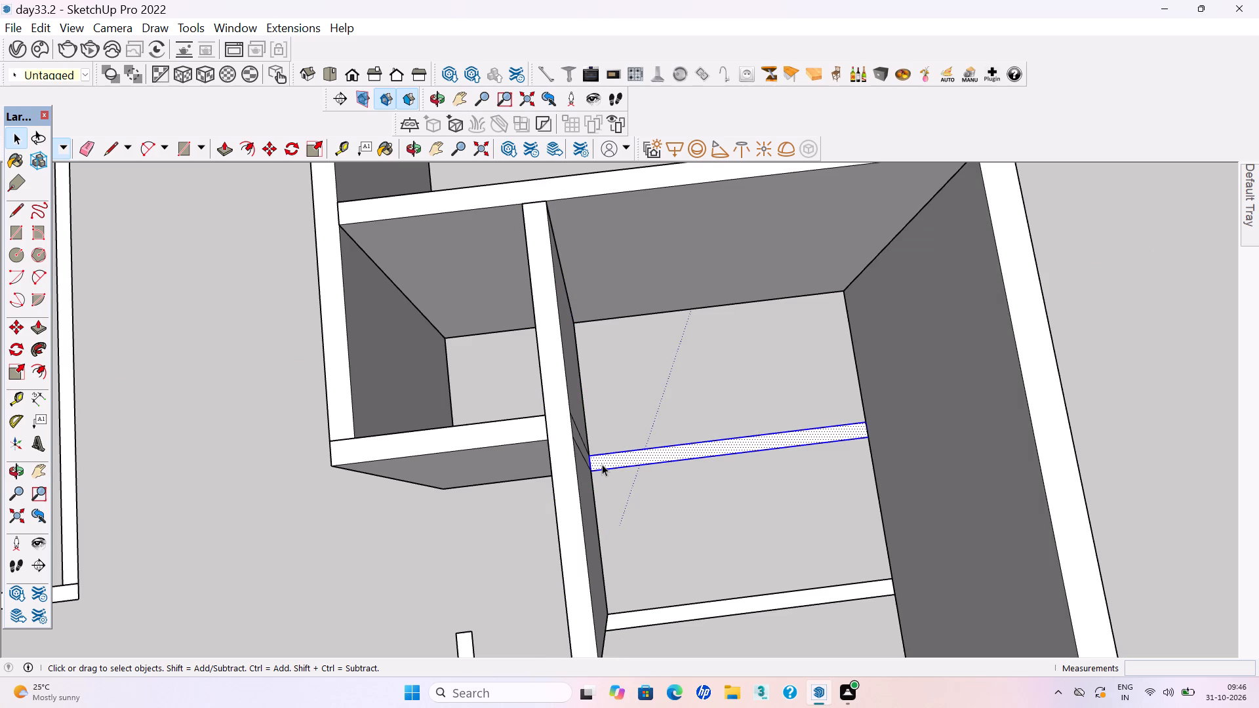
pyautogui.rightClick(602, 463)
pyautogui.click(641, 279)
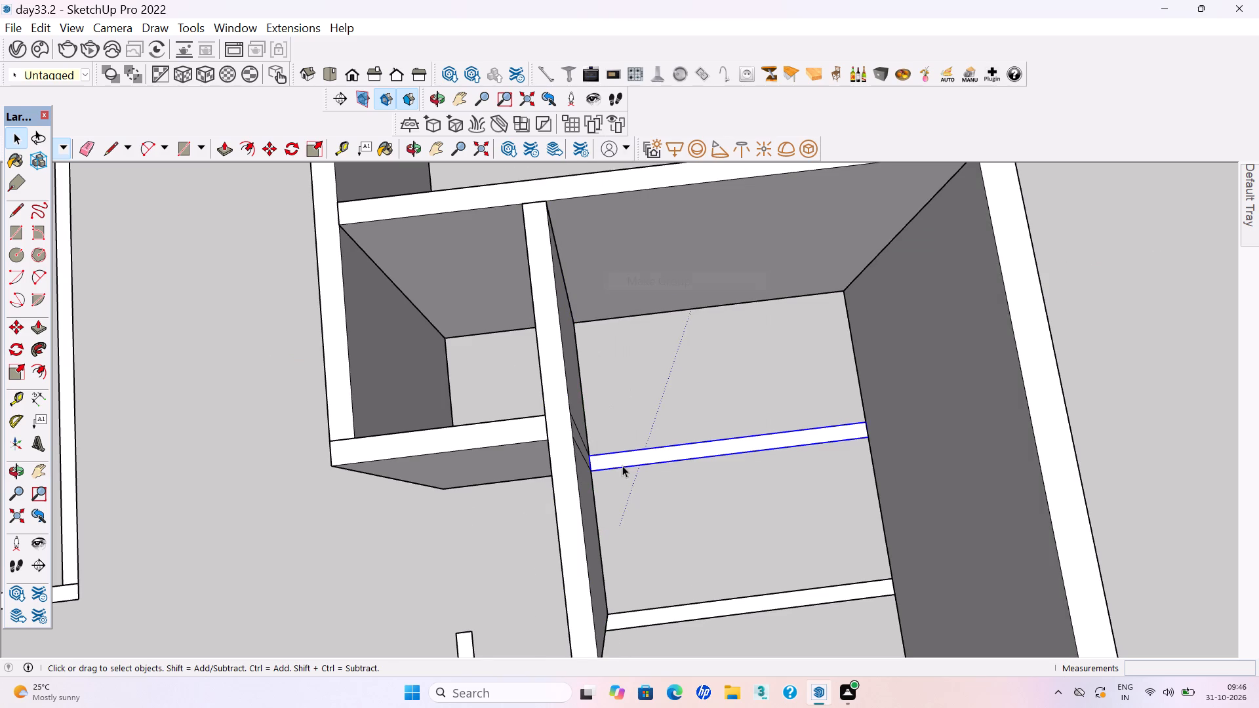
# Inside its group, extrude the flat cross strip between the newly raised partition and the outer wall to 10'.
pyautogui.doubleClick(622, 465)
pyautogui.click(620, 456)
pyautogui.press('p')
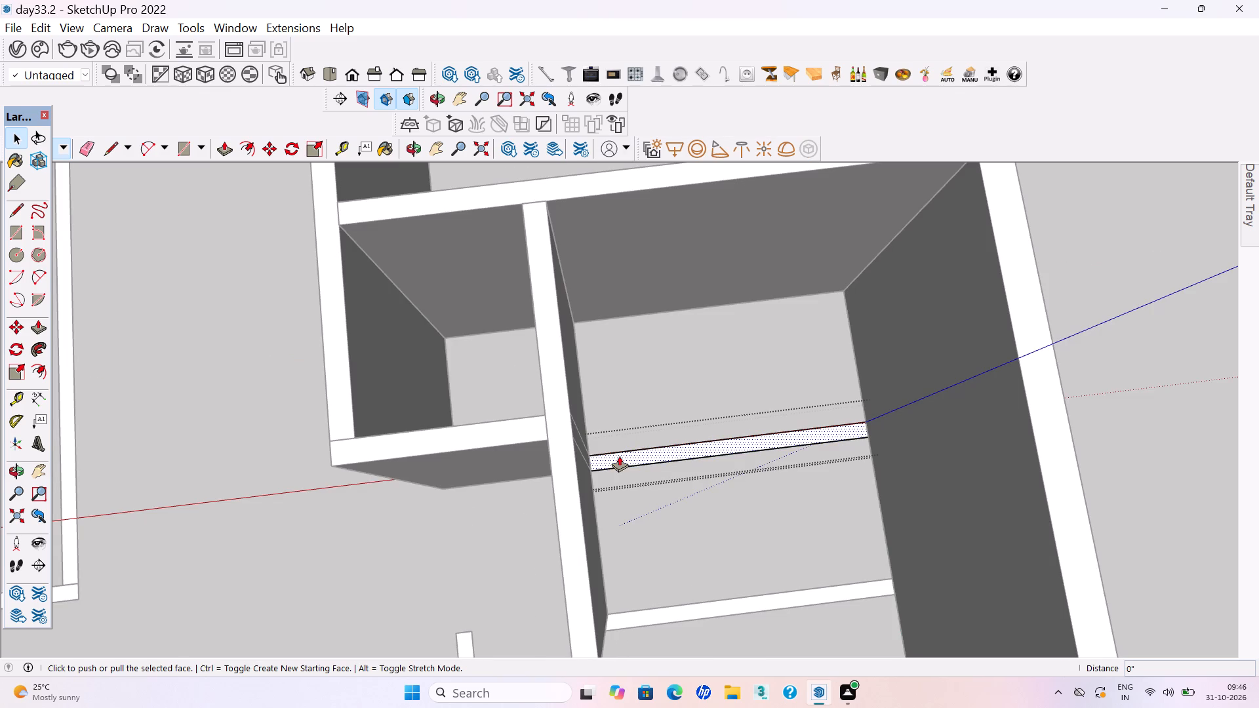
pyautogui.press('Return')
pyautogui.click(619, 456)
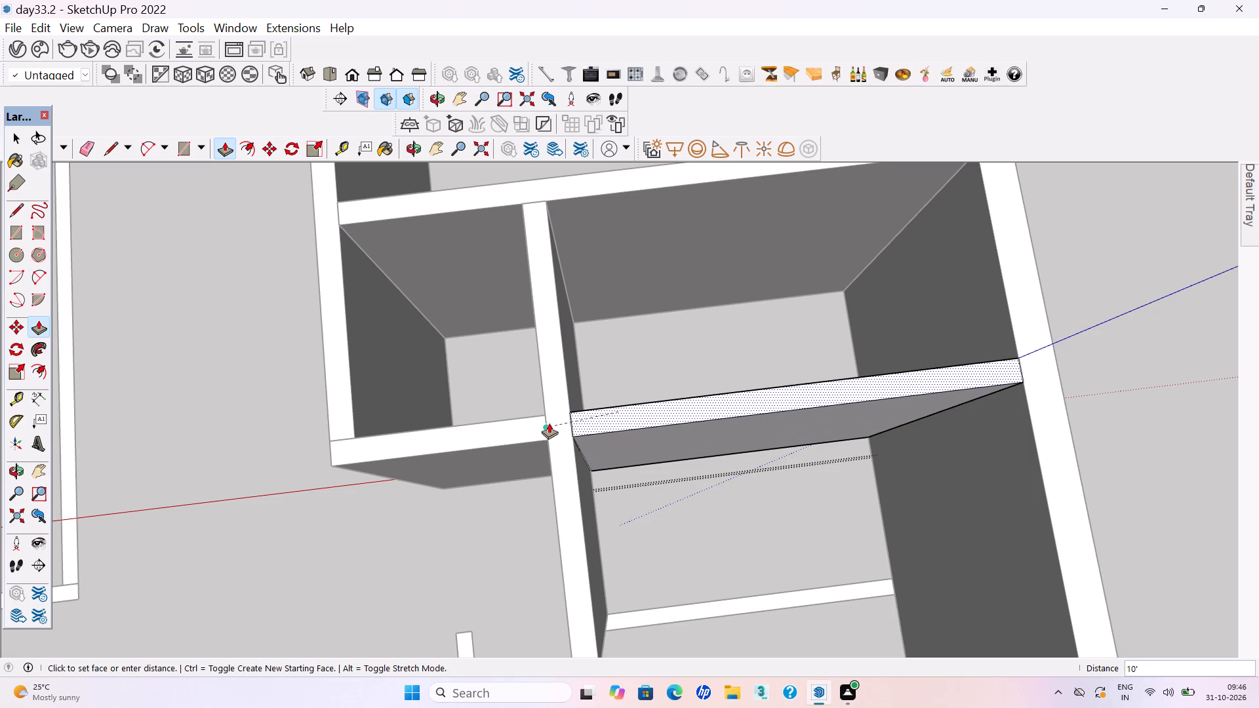
pyautogui.click(548, 421)
pyautogui.press('space')
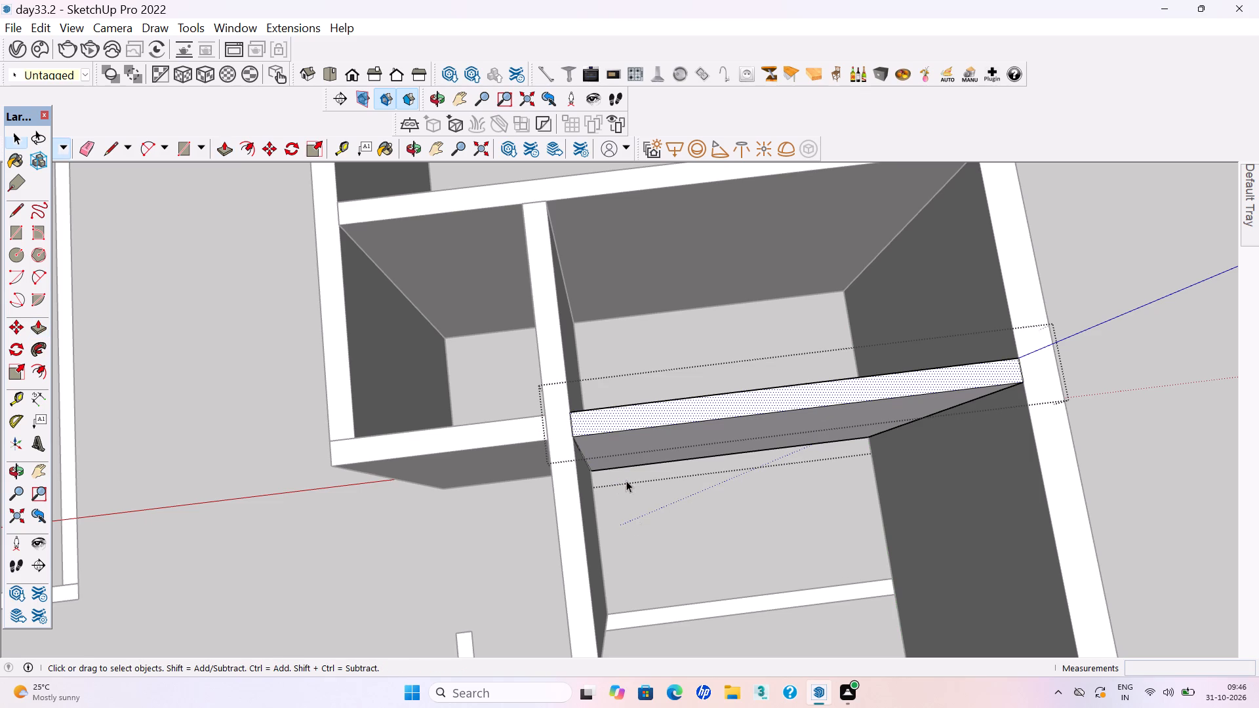
pyautogui.click(644, 543)
# Inside its group, extrude the flat strip crossing the free end of the short raised partition to the outer wall to 10'.
pyautogui.scroll(-7, 501, 389)
pyautogui.moveTo(550, 555); pyautogui.dragTo(548, 492, button='middle')
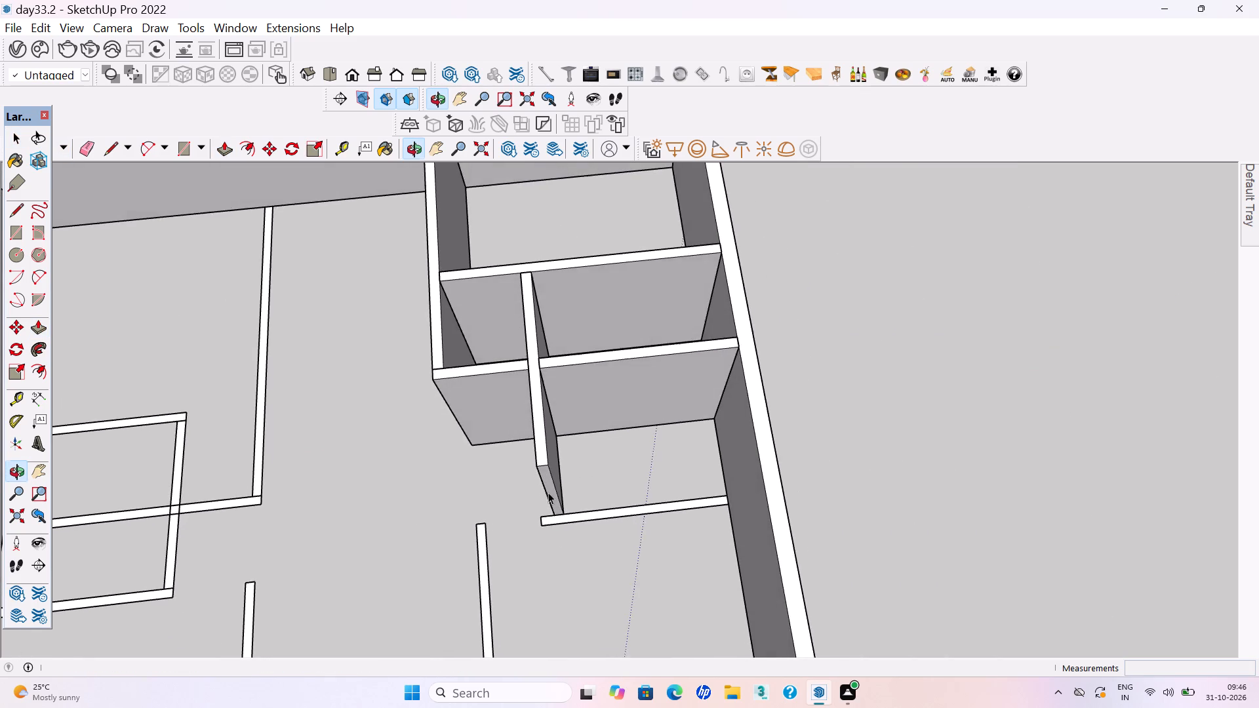
pyautogui.scroll(6, 548, 516)
pyautogui.doubleClick(553, 522)
pyautogui.click(553, 522)
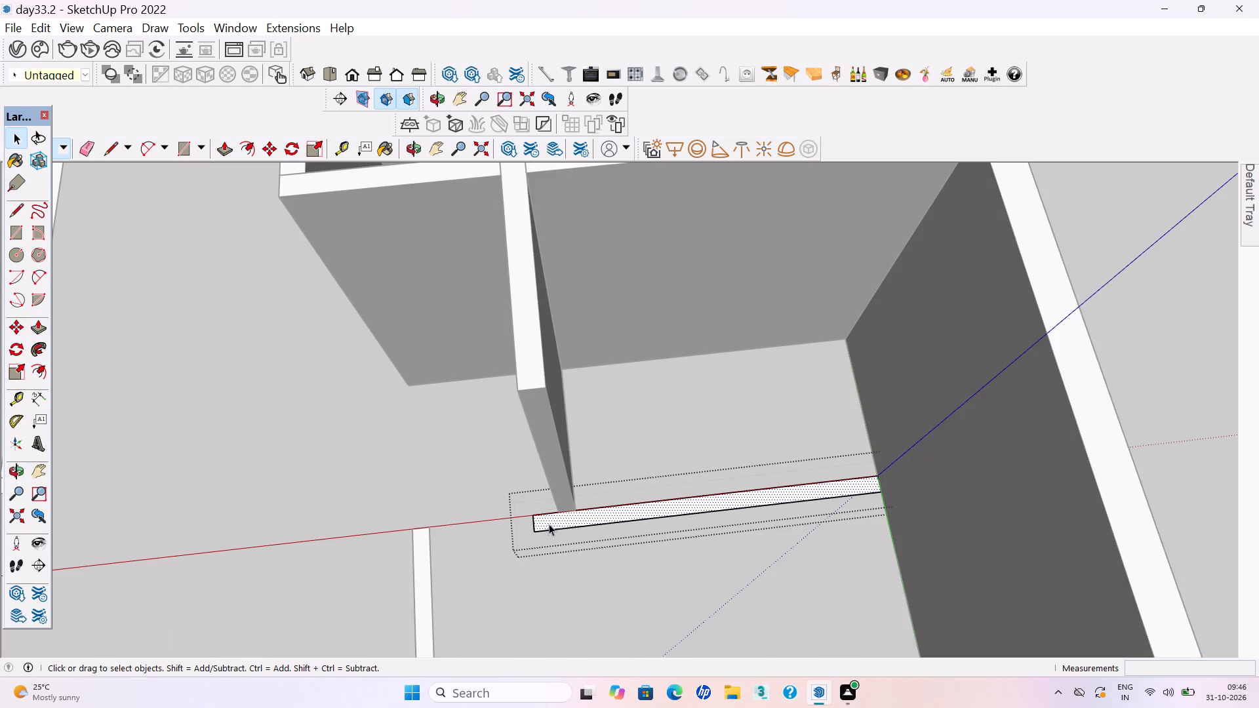
pyautogui.press('p')
pyautogui.press('Return')
pyautogui.click(549, 524)
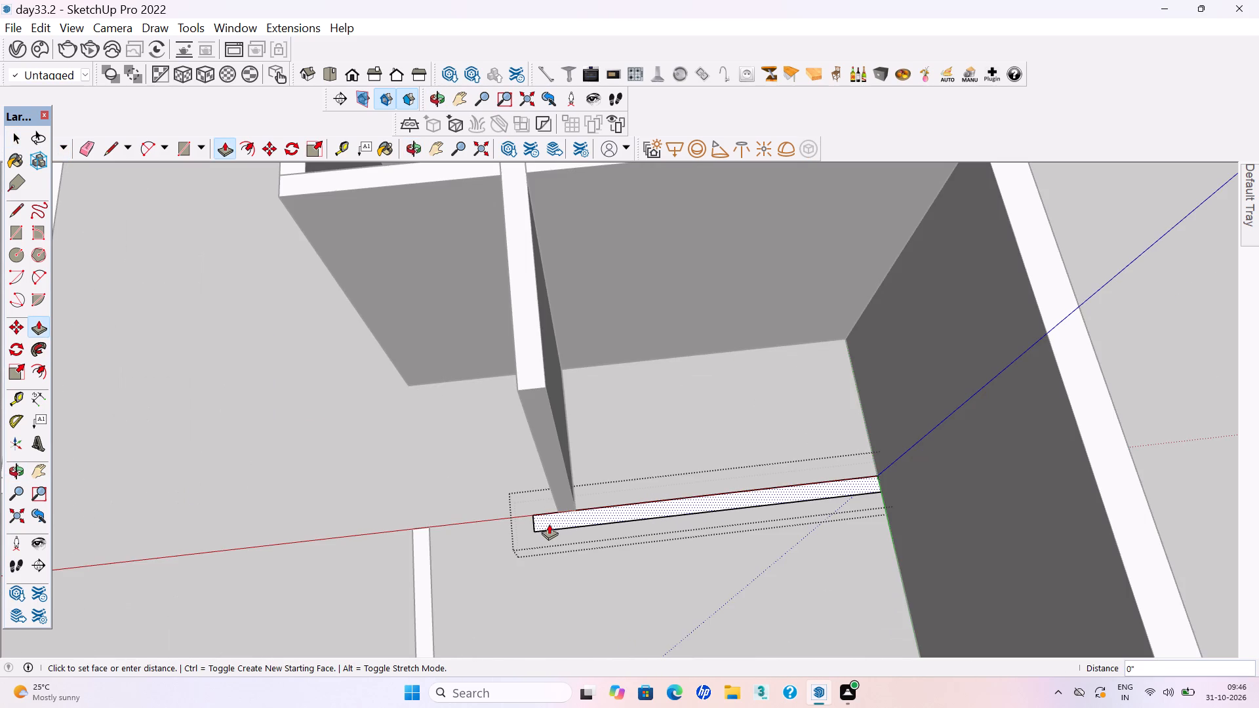
pyautogui.click(520, 384)
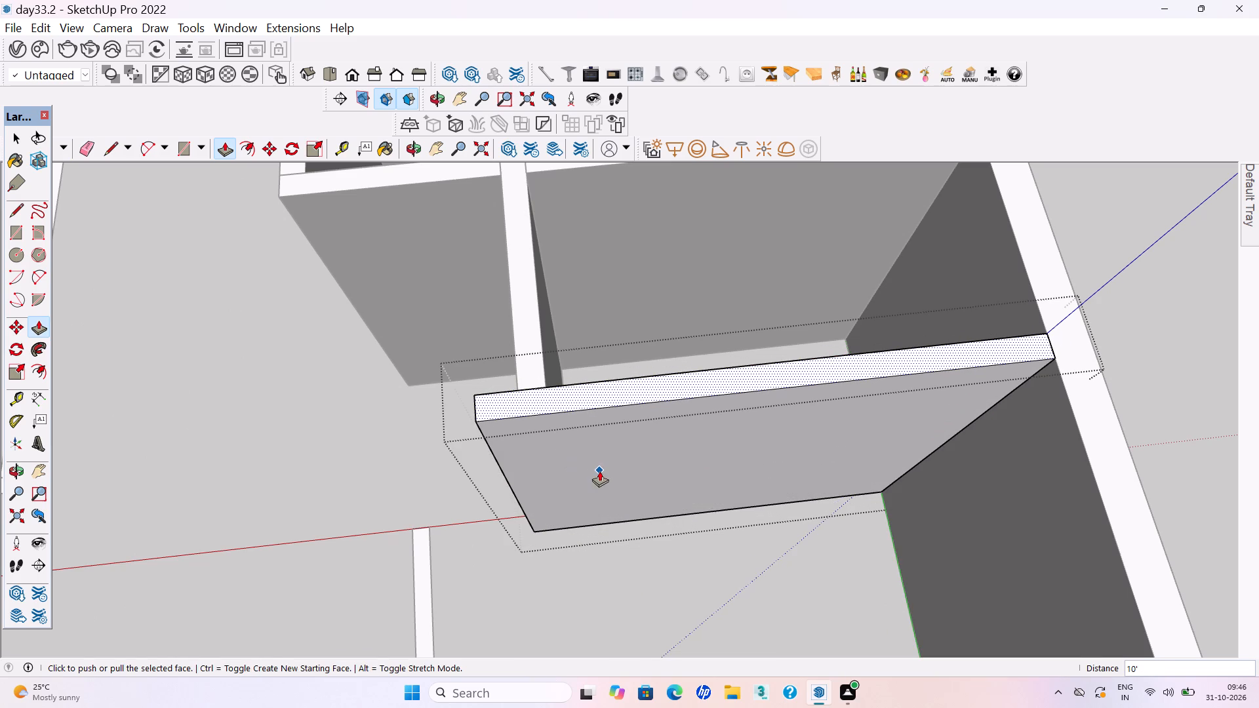
pyautogui.press('space')
pyautogui.click(660, 588)
# Inside its group, extrude the flat partition between the small raised rooms and the outer wall's door opening to 10'.
pyautogui.scroll(-17, 628, 519)
pyautogui.moveTo(464, 551); pyautogui.dragTo(901, 568, button='middle')
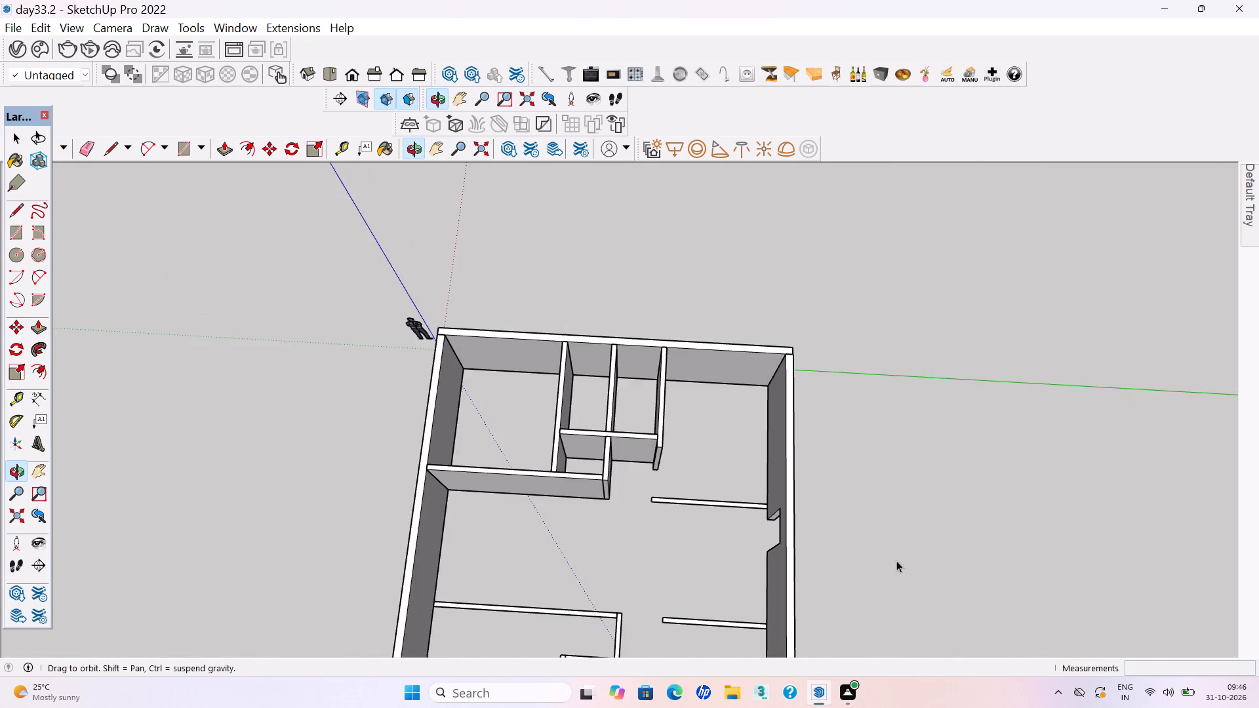
pyautogui.scroll(8, 733, 486)
pyautogui.doubleClick(710, 513)
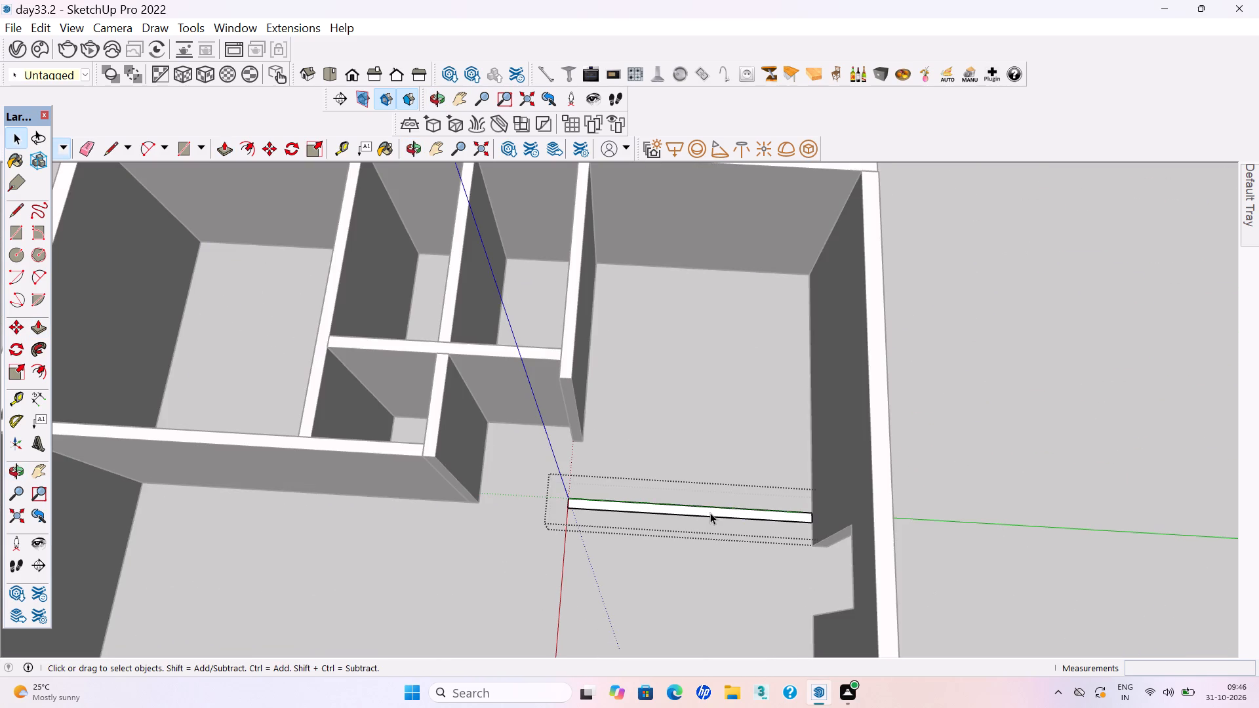
pyautogui.click(711, 512)
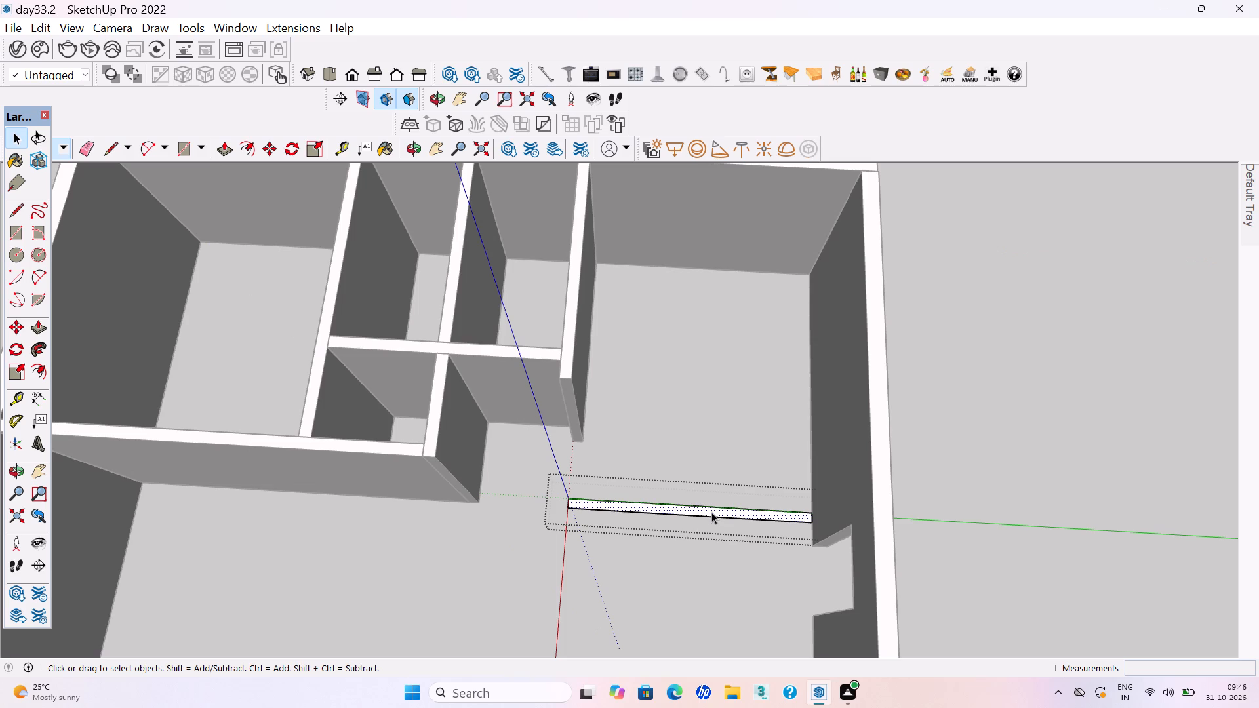
pyautogui.press('p')
pyautogui.press('Return')
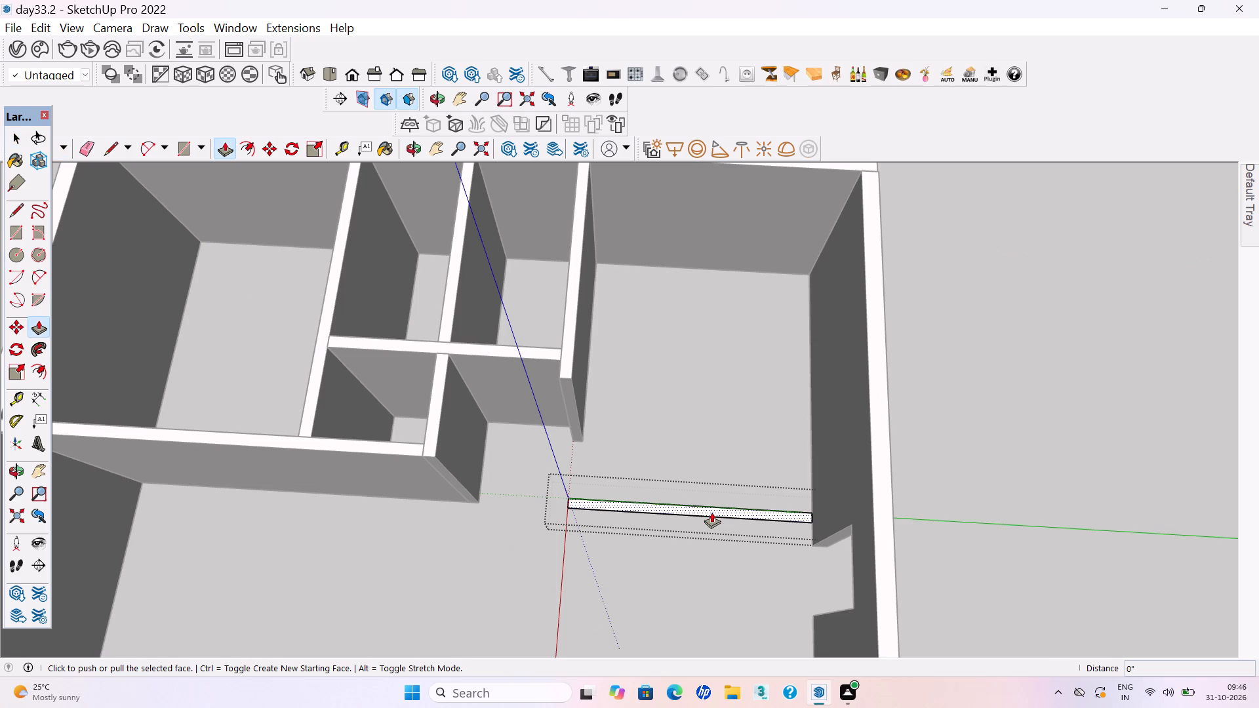
pyautogui.click(711, 512)
pyautogui.click(881, 444)
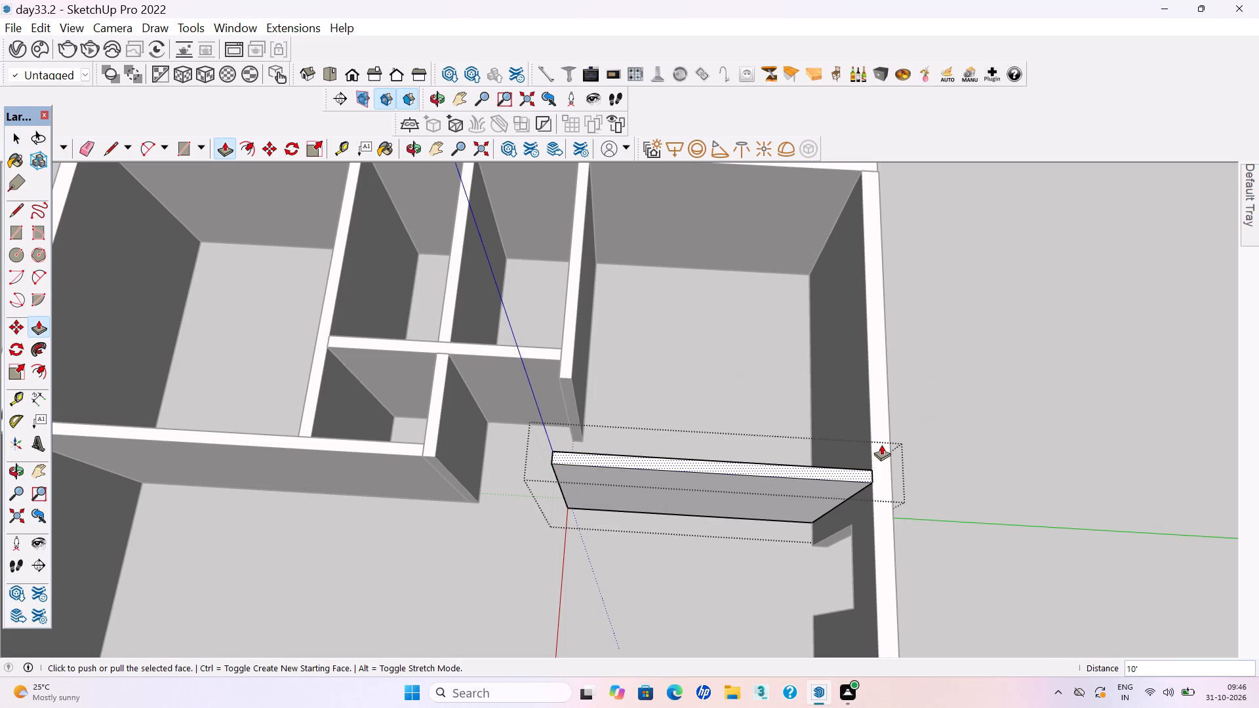
pyautogui.press('space')
pyautogui.click(923, 449)
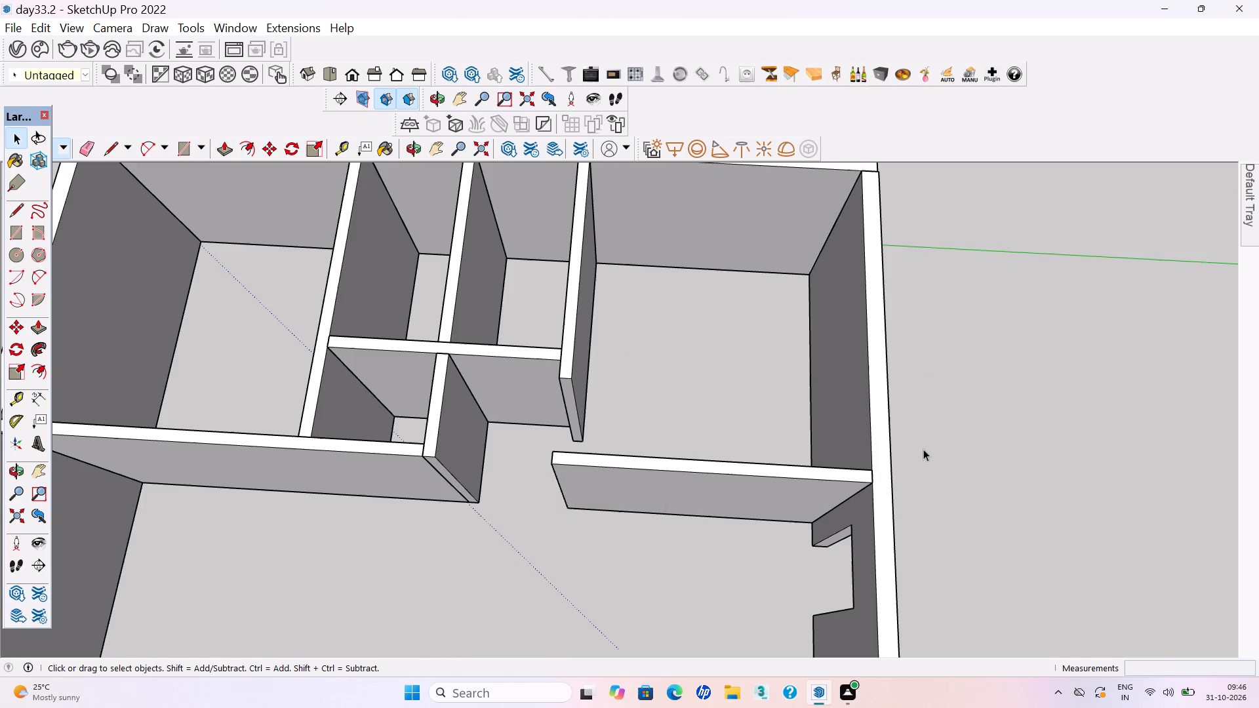
# Save the model.
pyautogui.hotkey('ctrl', 's')
pyautogui.hotkey('ctrl', 's')
pyautogui.hotkey('ctrl', 's')
pyautogui.hotkey('ctrl', 's')
pyautogui.hotkey('ctrl', 's')
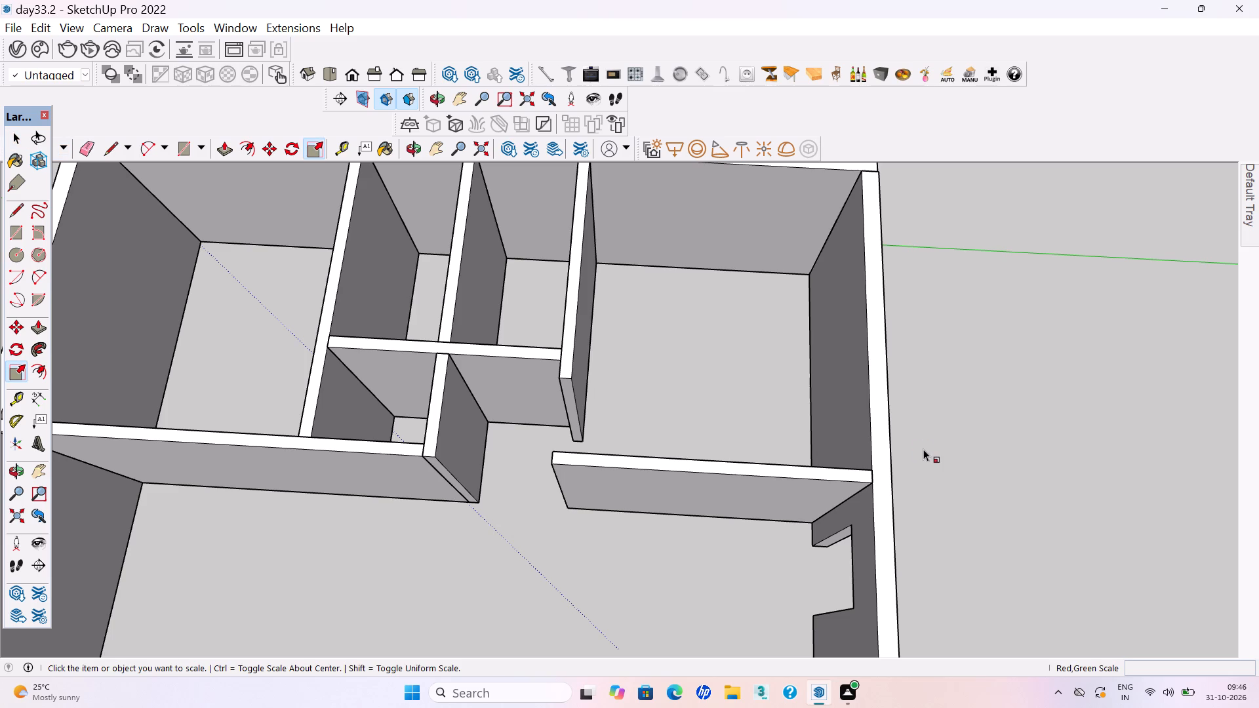
pyautogui.press('space')
# Inside its group, extrude the flat partition on the other side of the door opening, nearer the U-shaped enclosure, to 10'.
pyautogui.scroll(-5, 739, 451)
pyautogui.scroll(-14, 717, 355)
pyautogui.moveTo(699, 483); pyautogui.dragTo(721, 543, button='middle')
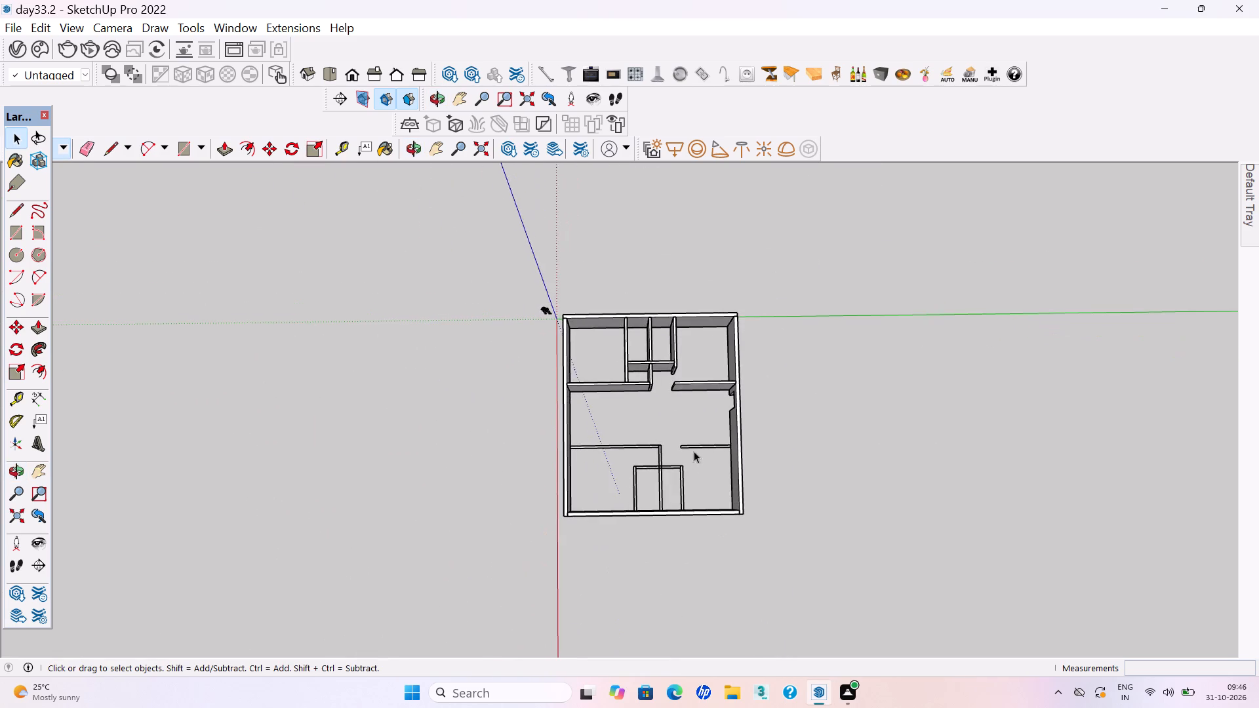
pyautogui.scroll(18, 695, 442)
pyautogui.doubleClick(698, 456)
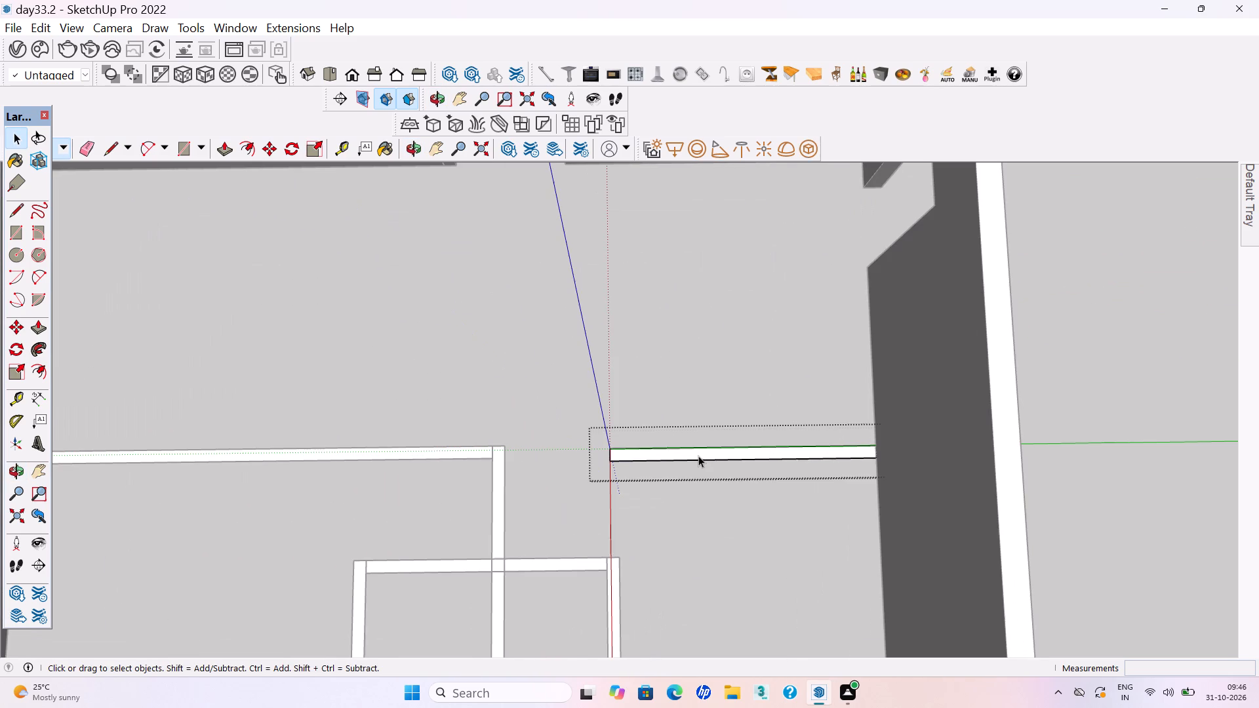
pyautogui.click(694, 455)
pyautogui.press('p')
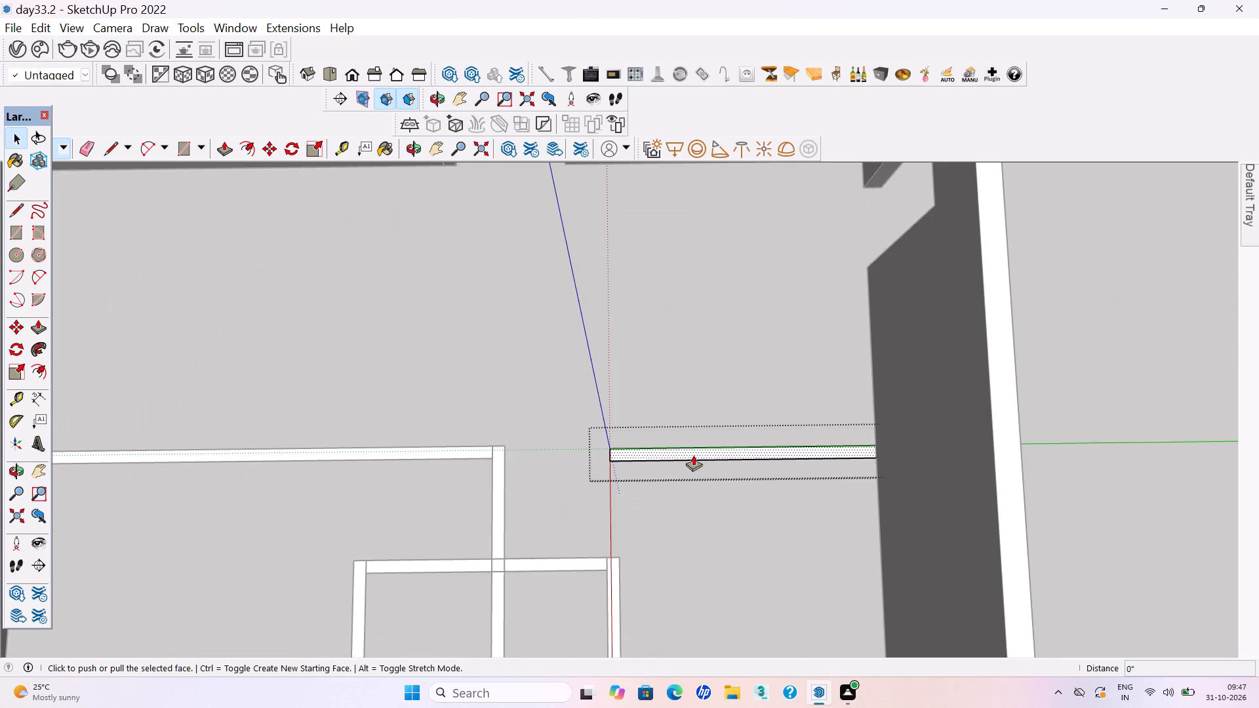
pyautogui.press('Return')
pyautogui.click(693, 455)
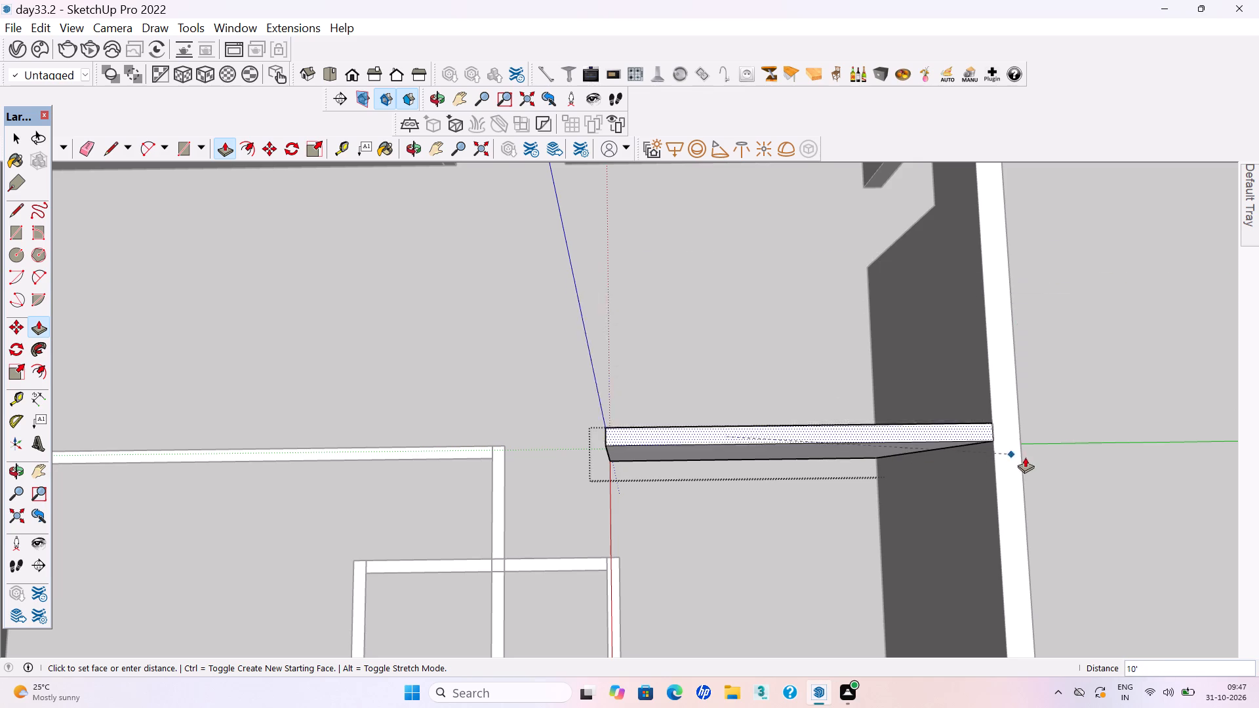
pyautogui.click(1010, 460)
pyautogui.press('space')
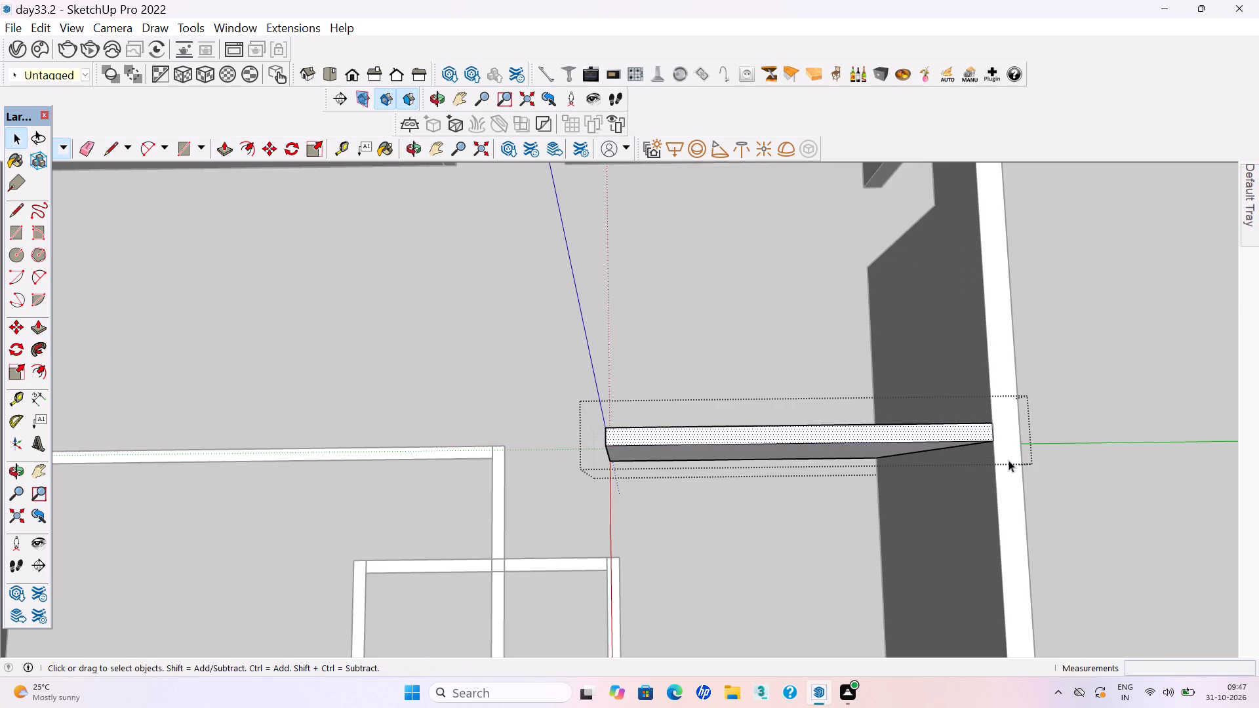
pyautogui.click(723, 545)
# Inside its group, extrude the leg of the flat U-shaped enclosure nearest the door-opening wall to 10'.
pyautogui.scroll(-10, 744, 376)
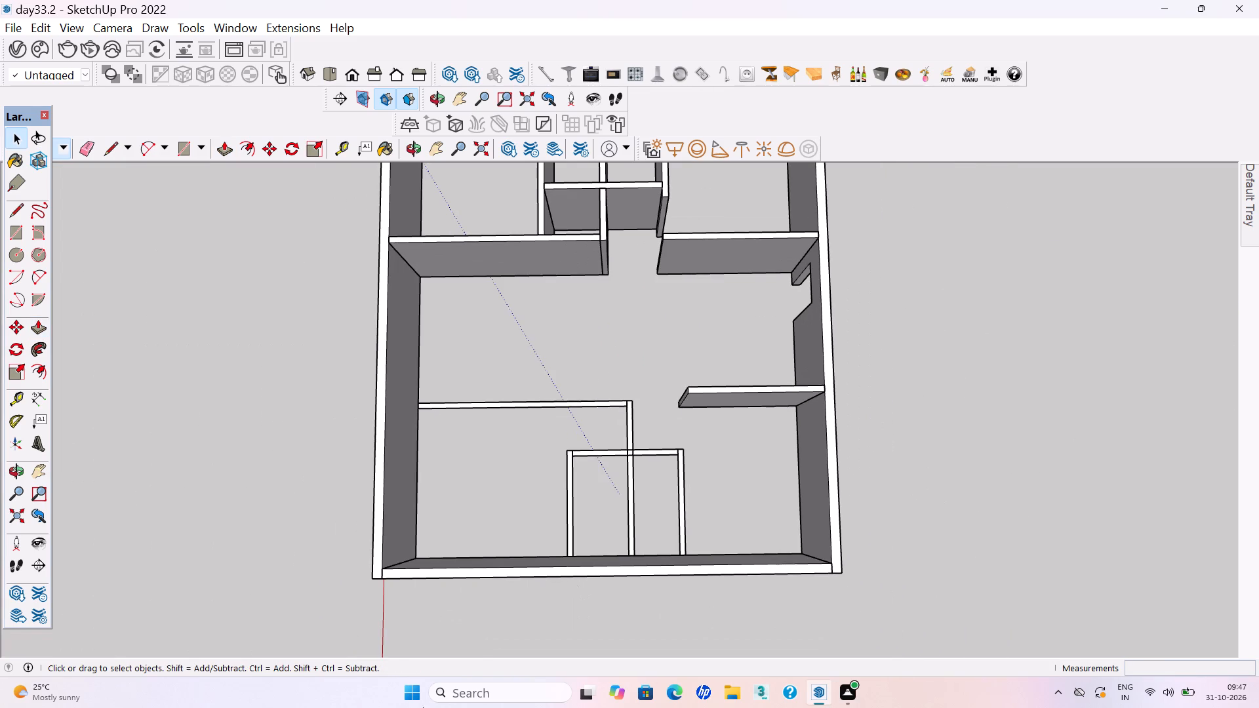
pyautogui.scroll(8, 694, 471)
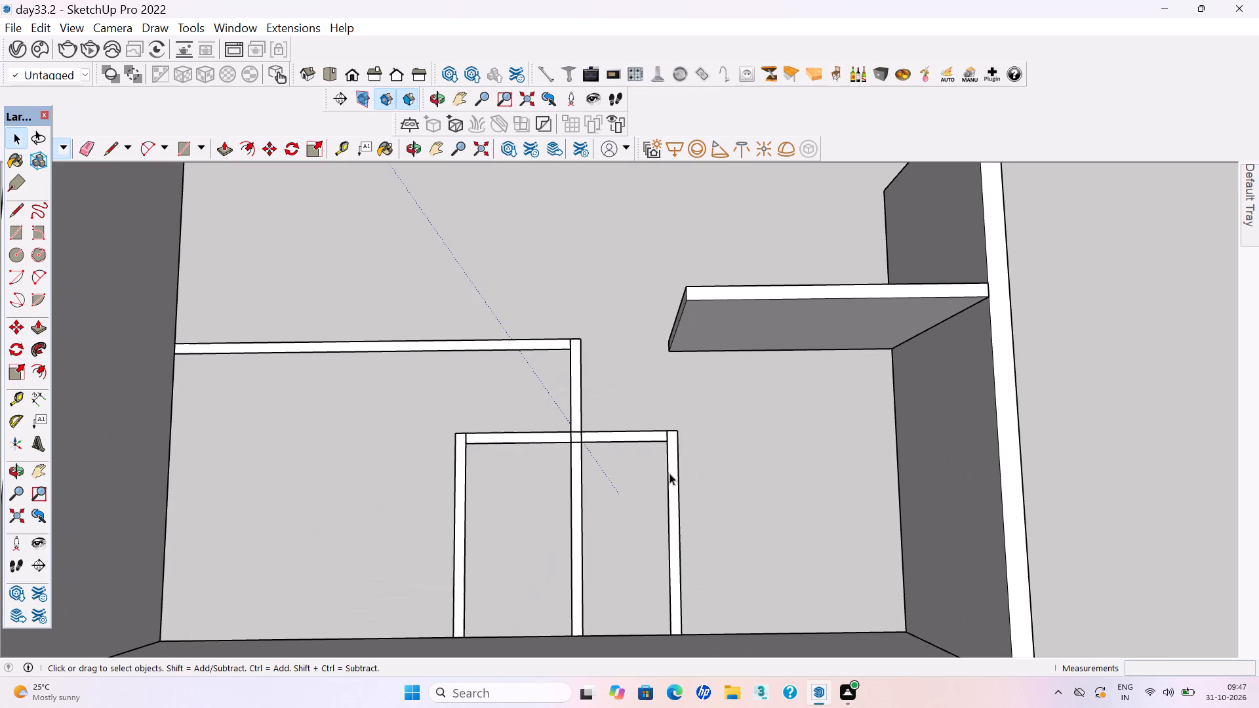
pyautogui.doubleClick(673, 476)
pyautogui.click(673, 482)
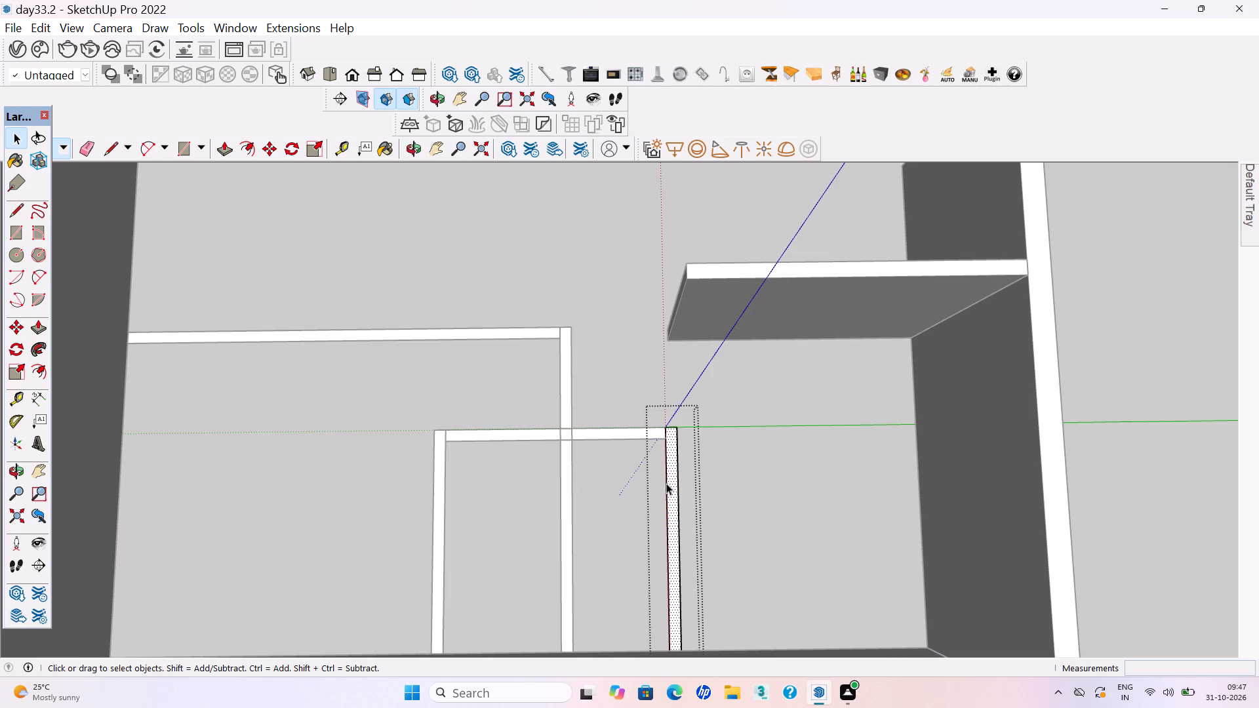
pyautogui.press('p')
pyautogui.press('Return')
pyautogui.click(666, 483)
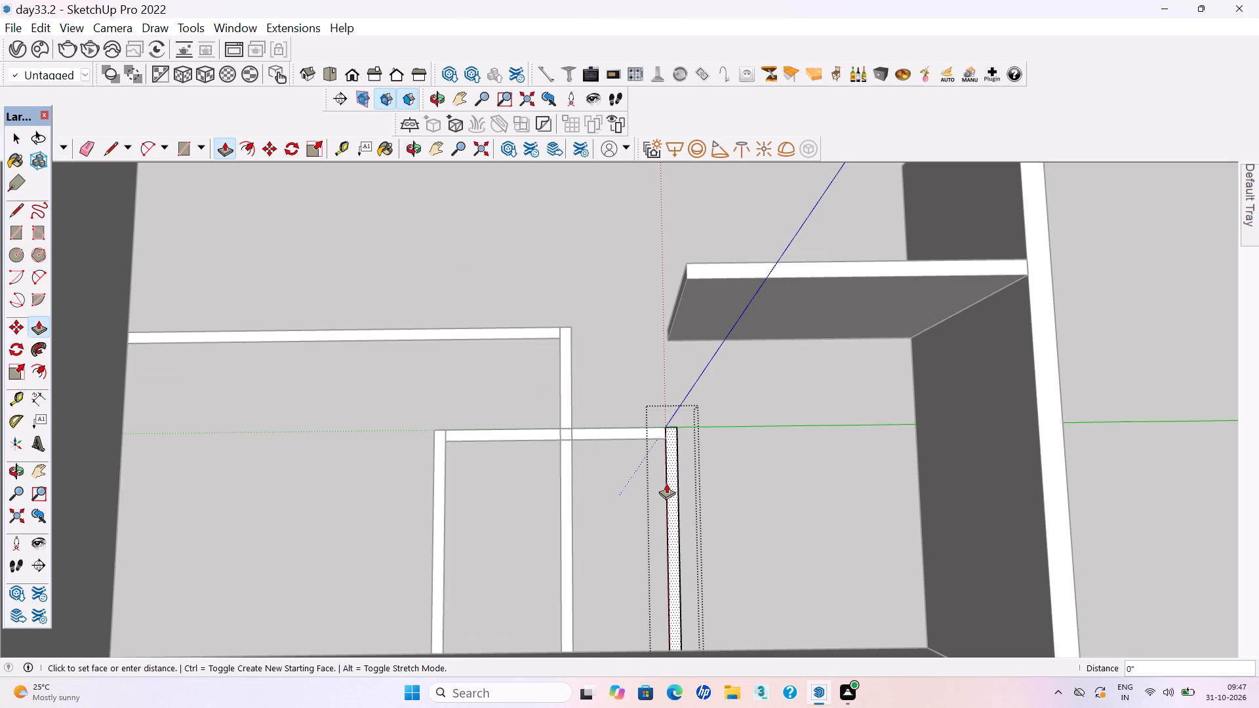
pyautogui.click(824, 271)
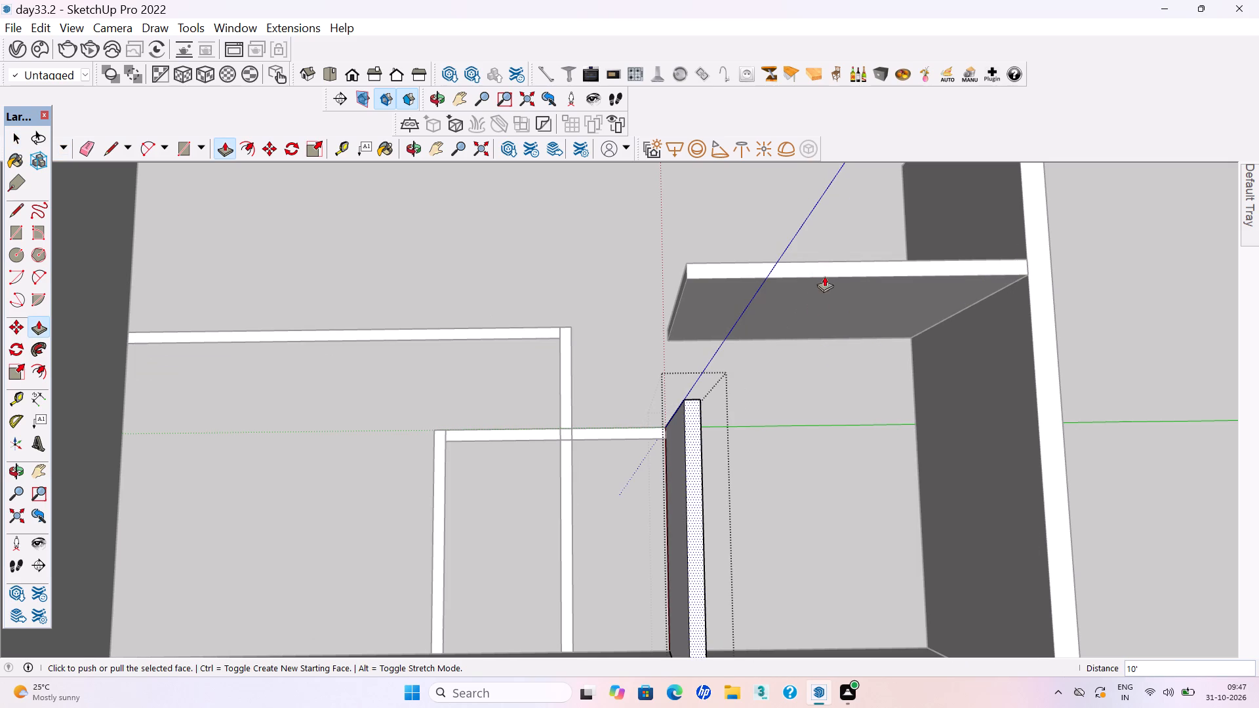
pyautogui.press('space')
pyautogui.click(783, 477)
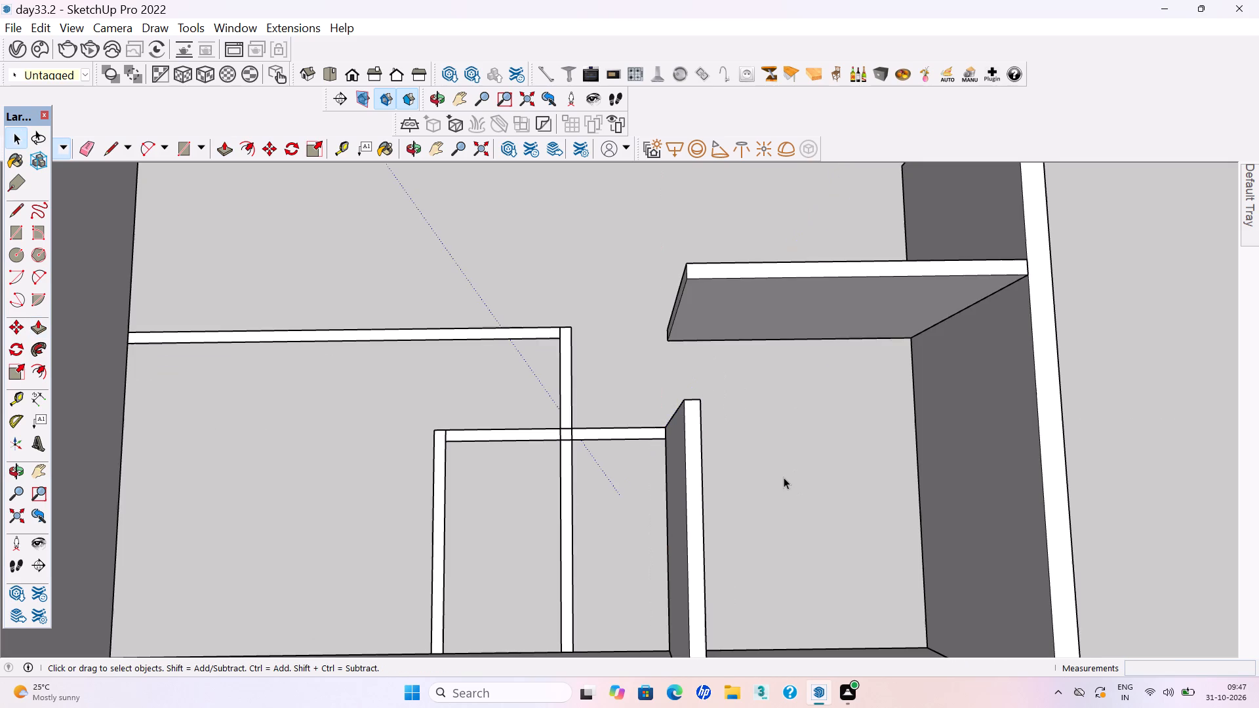
# Inside its group, extrude the enclosure's short strip between the raised leg and the crossing middle partition to 10'.
pyautogui.scroll(-5, 818, 500)
pyautogui.moveTo(653, 475); pyautogui.dragTo(649, 437, button='middle')
pyautogui.scroll(4, 660, 451)
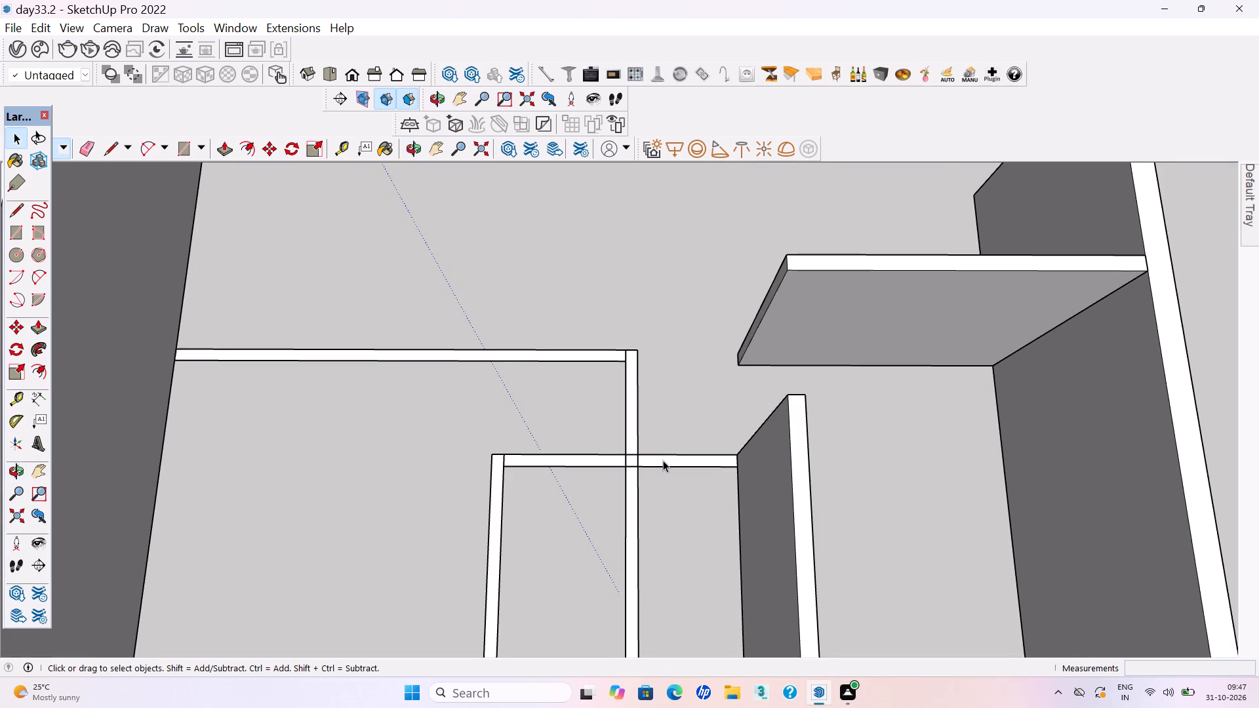
pyautogui.doubleClick(663, 460)
pyautogui.click(663, 461)
pyautogui.press('p')
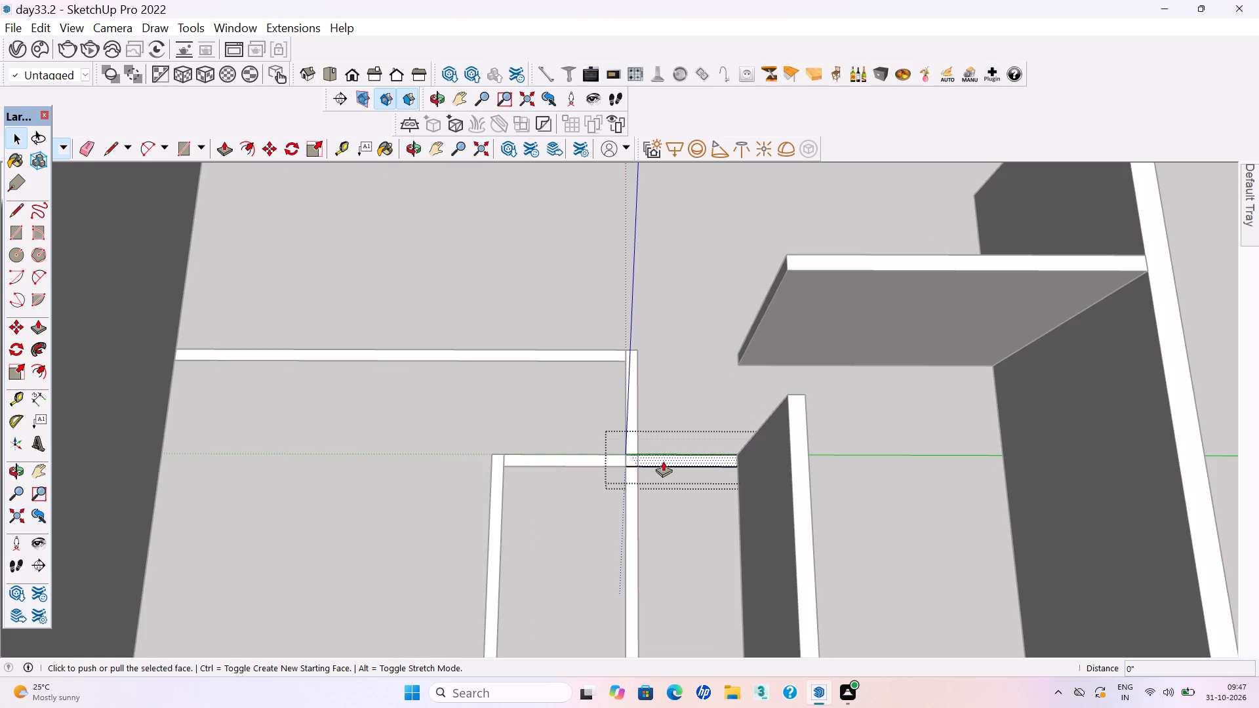
pyautogui.press('Return')
pyautogui.click(663, 461)
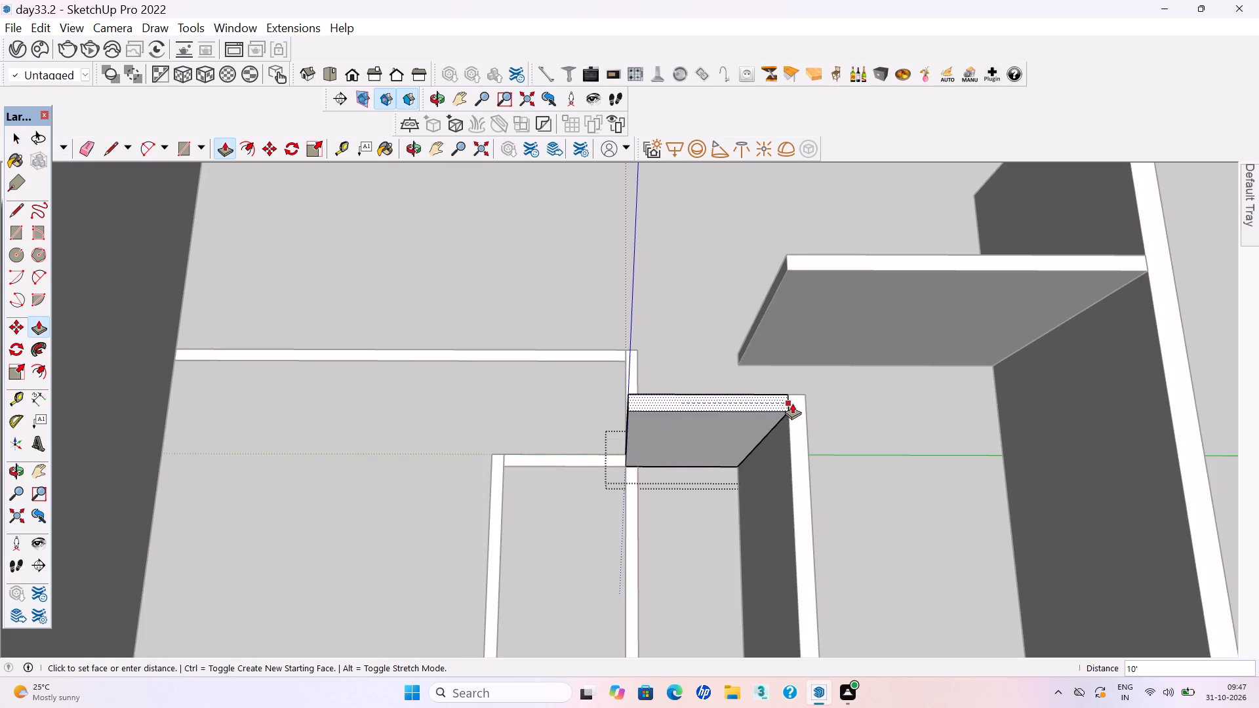
pyautogui.click(792, 403)
pyautogui.press('space')
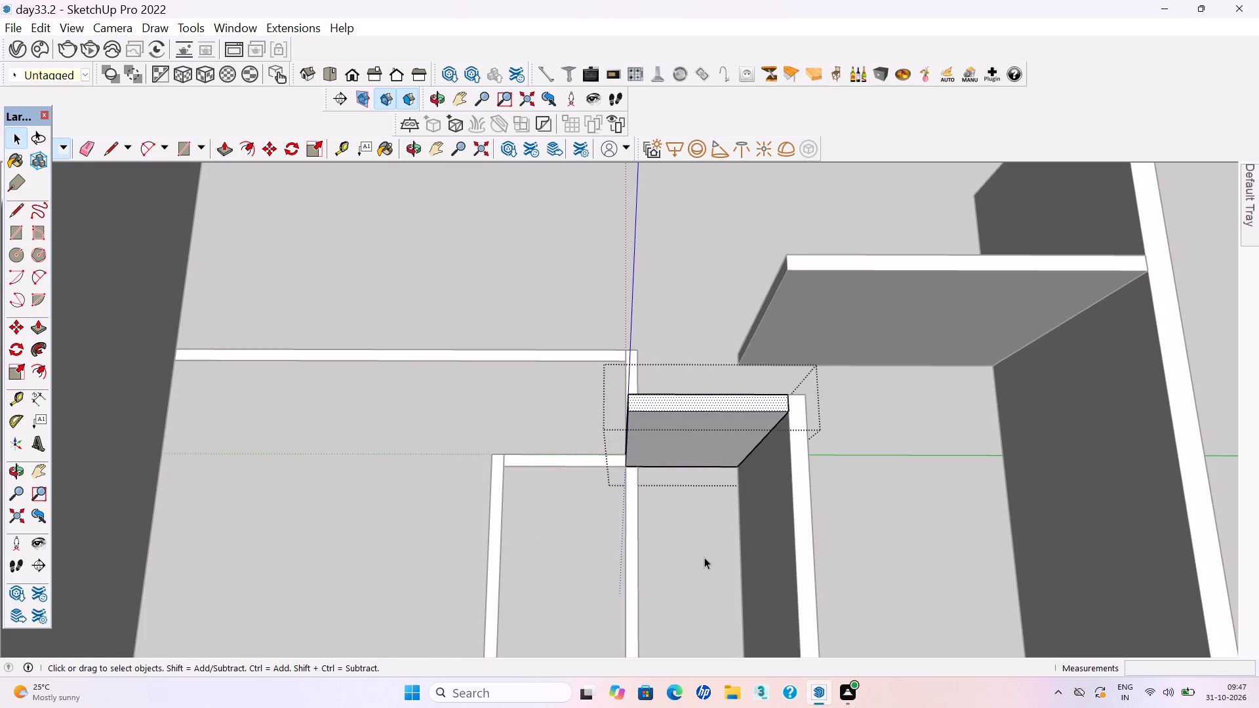
pyautogui.click(701, 559)
# Inside its group, extrude the middle partition that runs through the U-shaped enclosure to the outer wall to 10'.
pyautogui.scroll(-4, 607, 461)
pyautogui.moveTo(490, 516); pyautogui.dragTo(957, 524, button='middle')
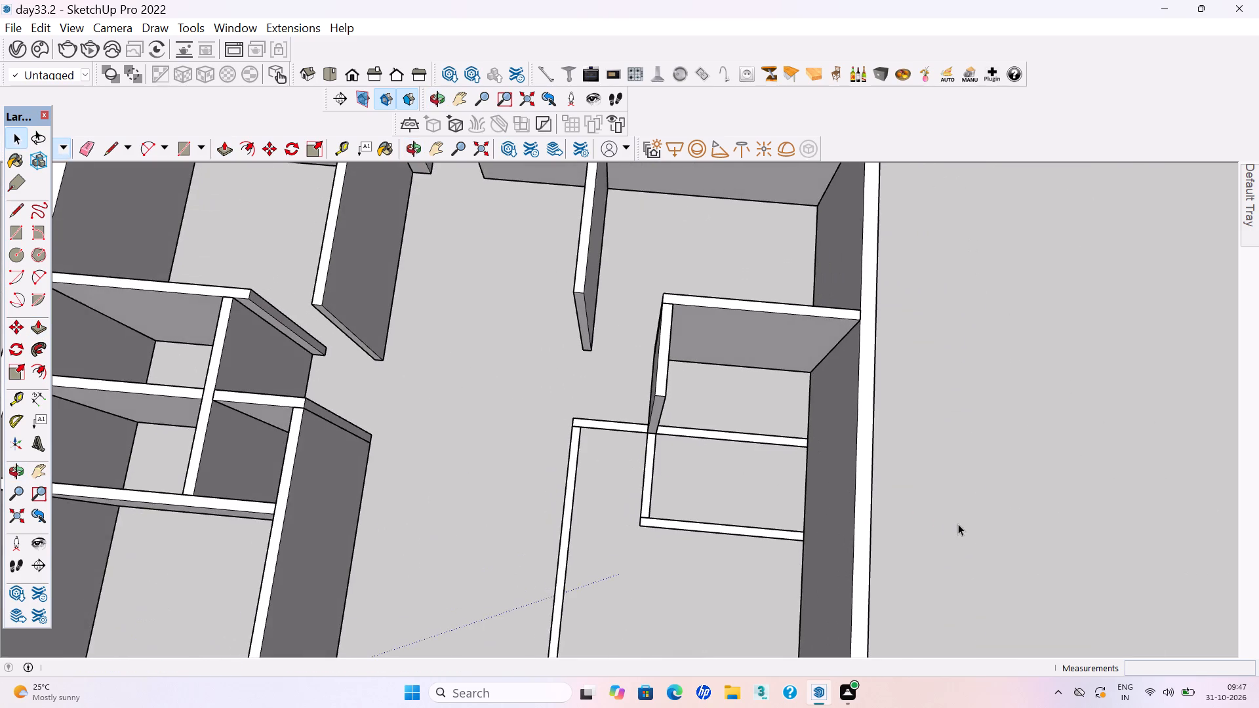
pyautogui.scroll(3, 742, 434)
pyautogui.doubleClick(705, 437)
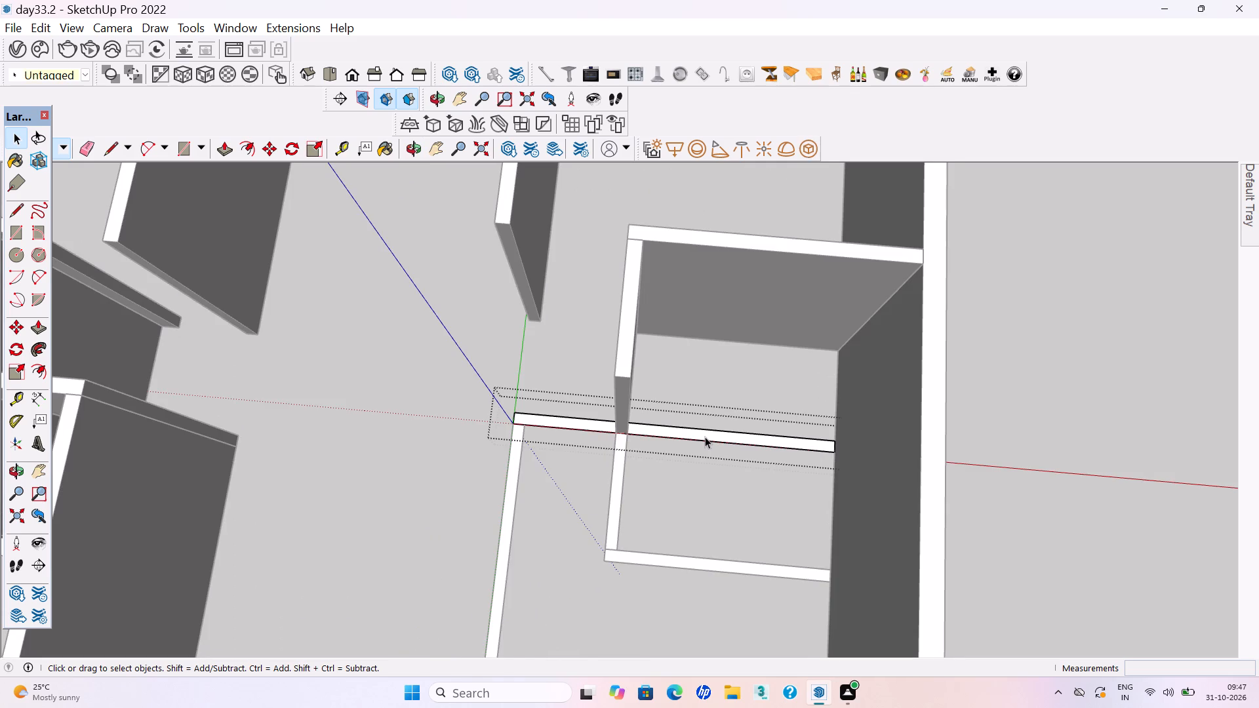
pyautogui.click(705, 437)
pyautogui.press('p')
pyautogui.press('Return')
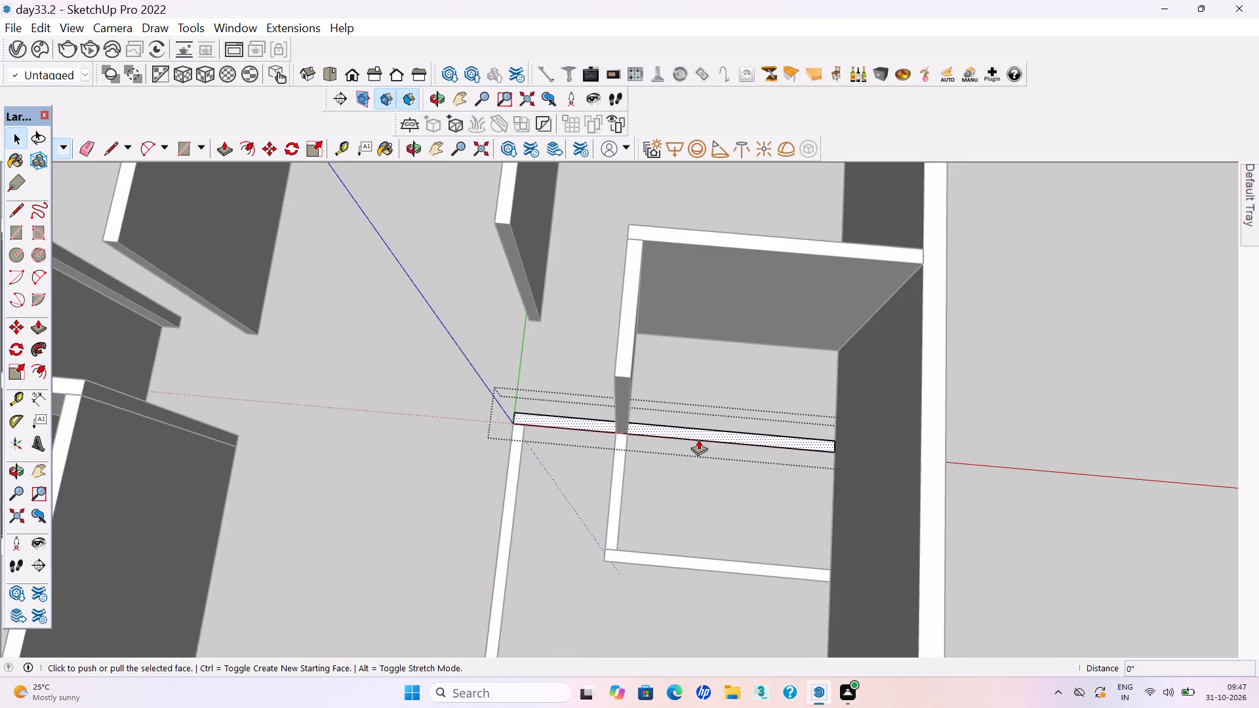
pyautogui.click(695, 438)
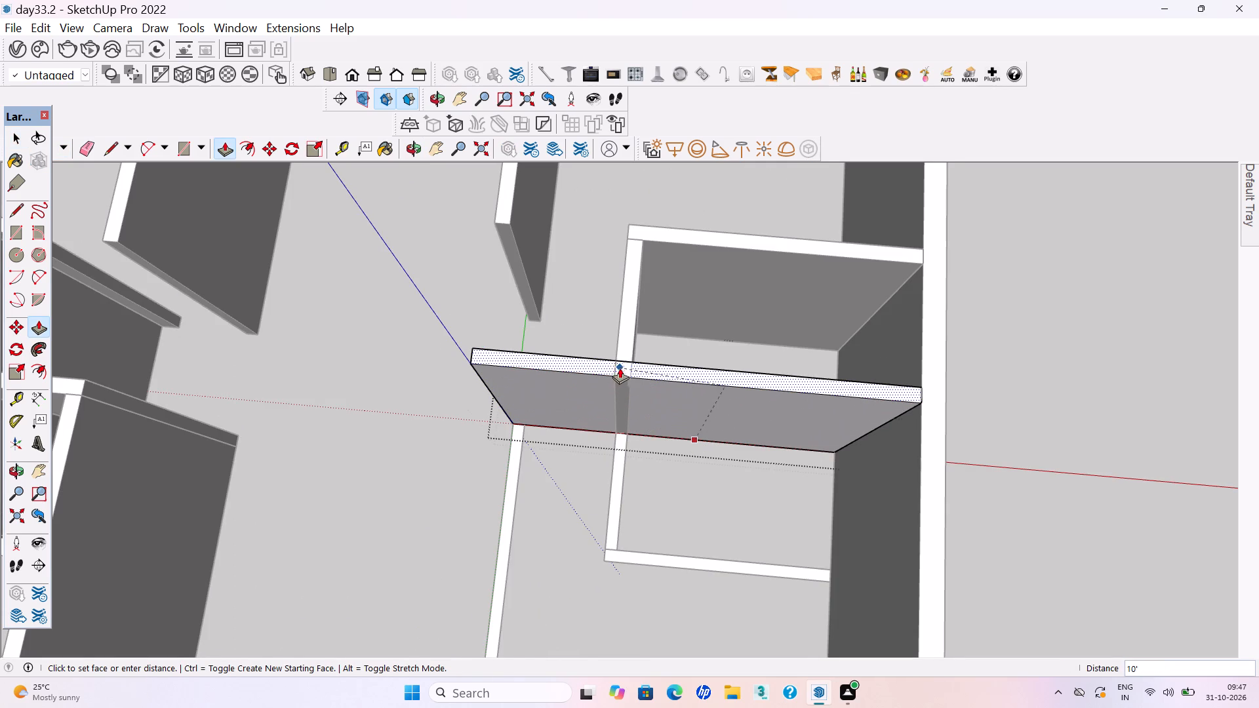
pyautogui.click(620, 368)
pyautogui.press('space')
pyautogui.click(699, 475)
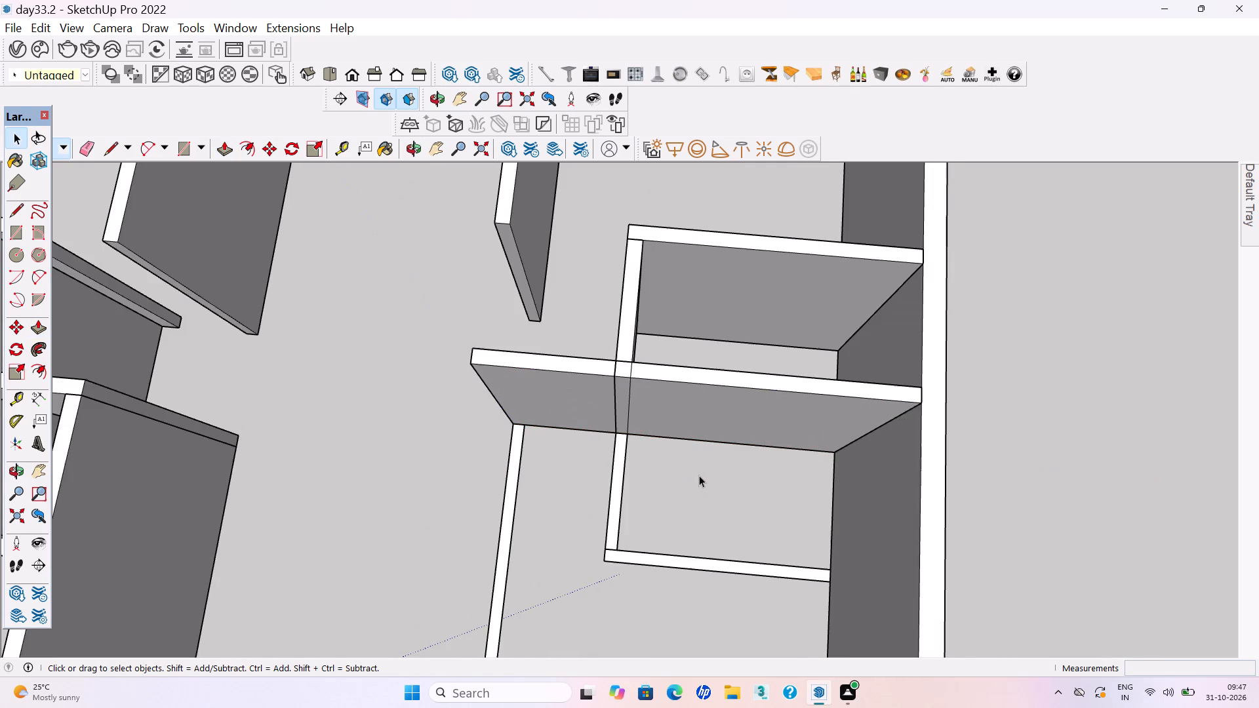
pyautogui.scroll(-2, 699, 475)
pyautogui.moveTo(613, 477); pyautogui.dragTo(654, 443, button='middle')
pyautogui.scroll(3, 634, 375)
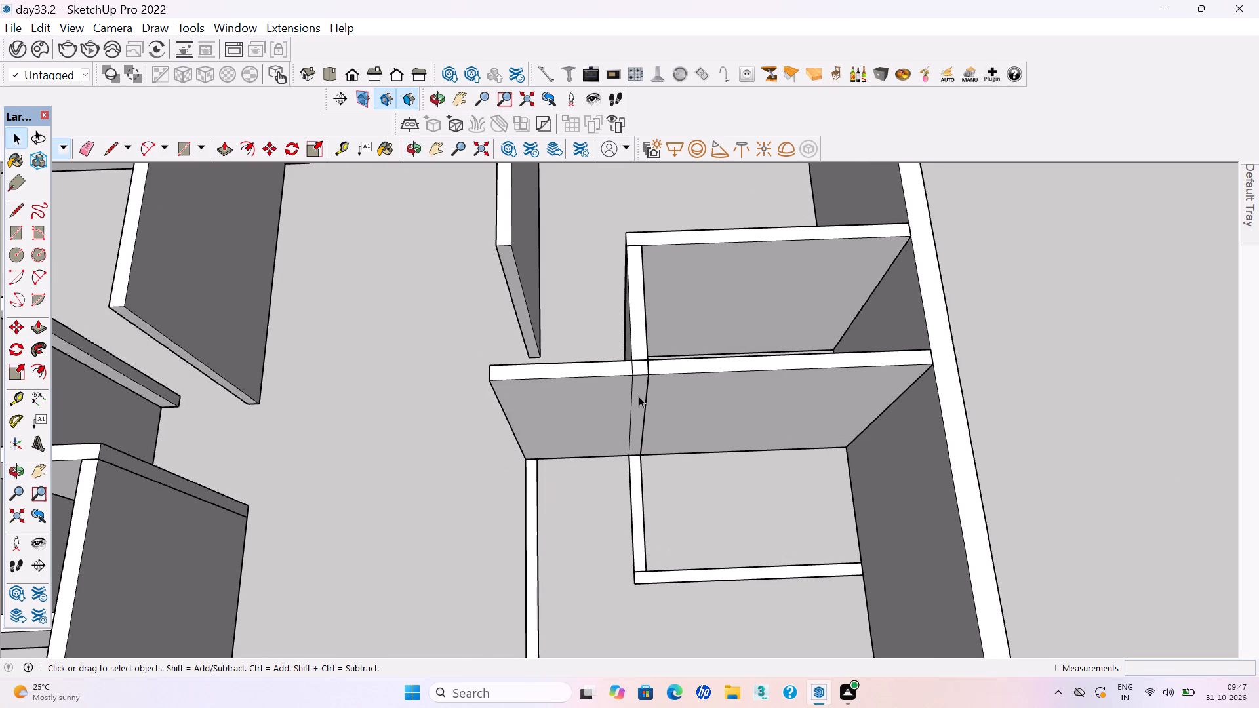
# Scale the enclosure's raised short strip back along its length so it stops at the crossing middle partition, and save the model.
pyautogui.click(639, 396)
pyautogui.press('s')
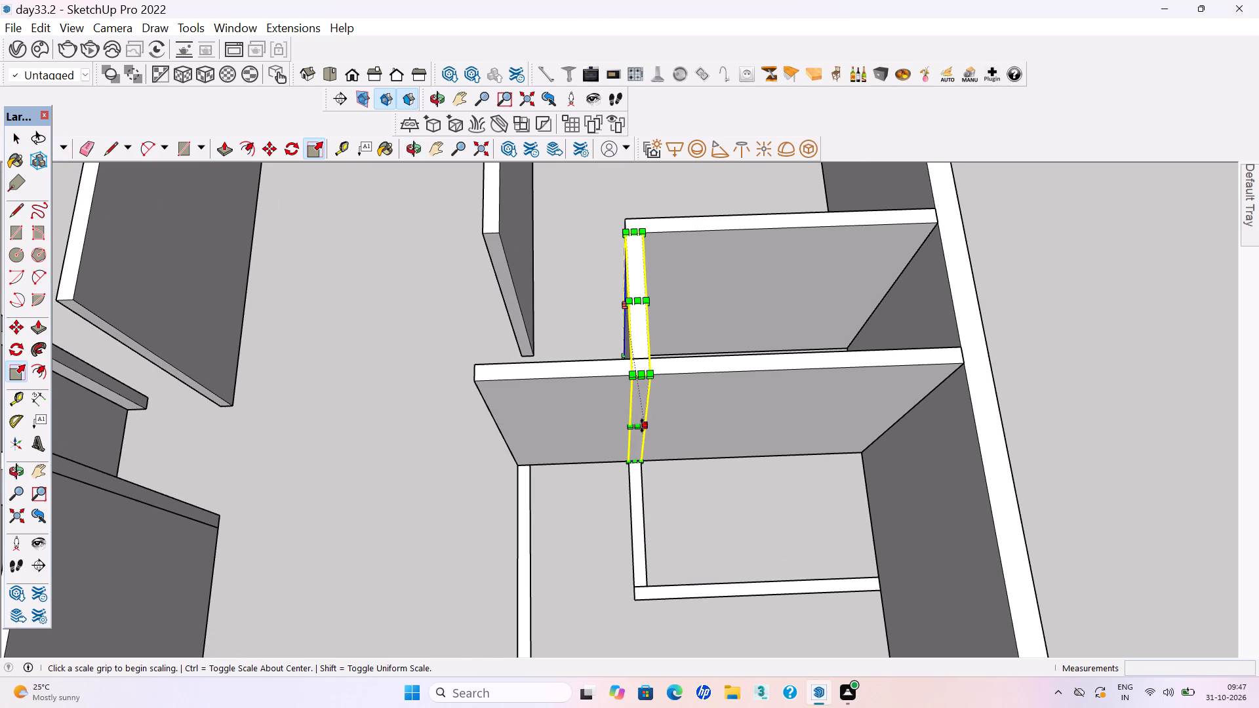
pyautogui.click(642, 426)
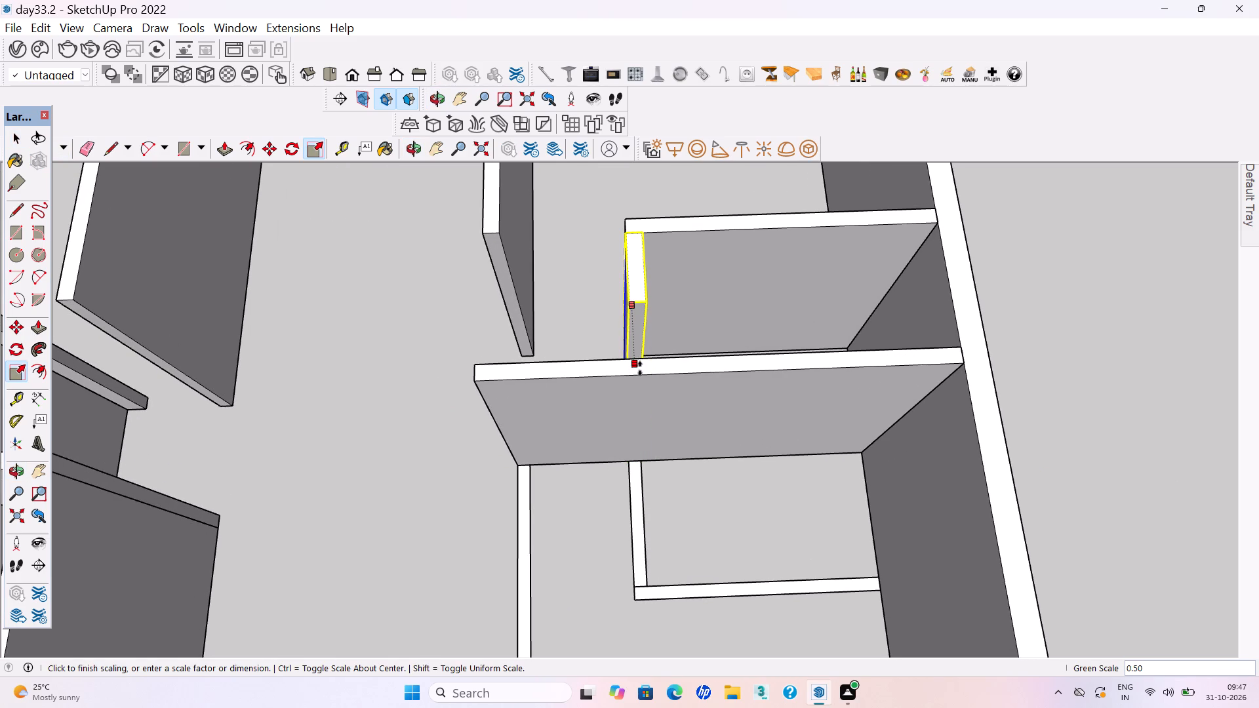
pyautogui.moveTo(637, 364); pyautogui.dragTo(1094, 458, button='middle')
pyautogui.click(644, 394)
pyautogui.press('space')
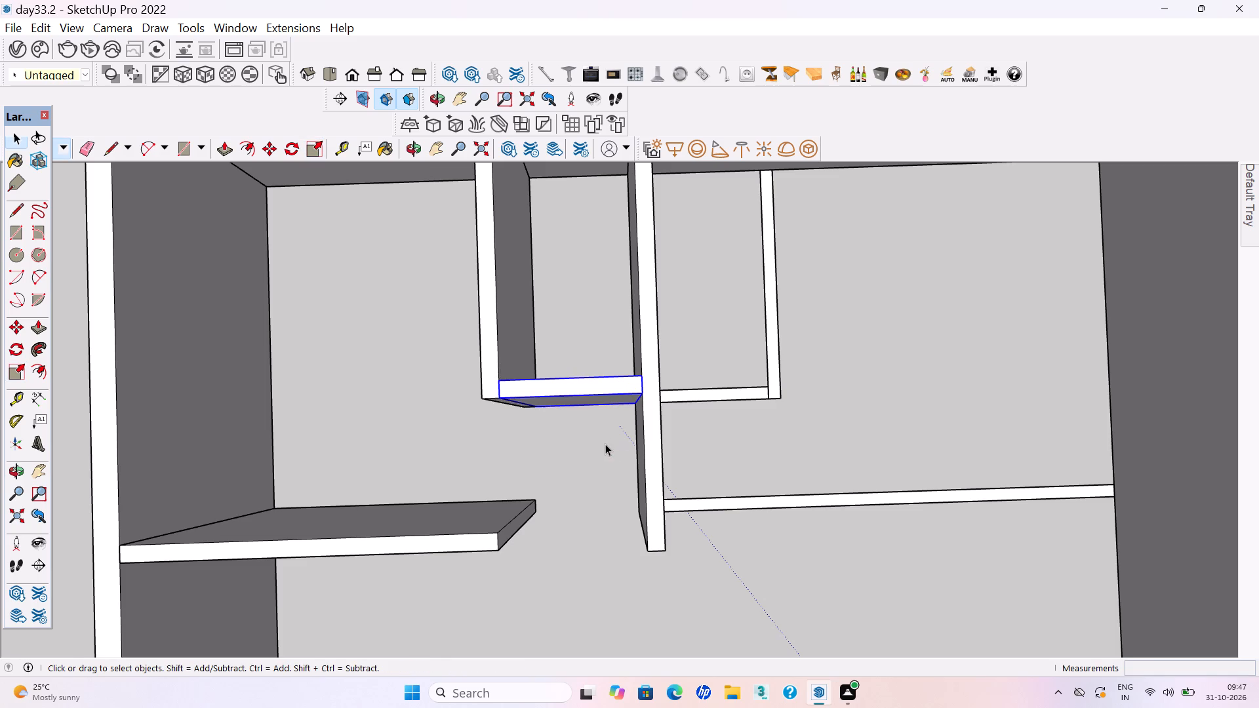
pyautogui.click(605, 444)
pyautogui.hotkey('ctrl', 's')
# Inside its group, extrude the enclosure's flat short strip on the far side of the middle partition to 10'.
pyautogui.scroll(1, 548, 401)
pyautogui.scroll(-2, 549, 401)
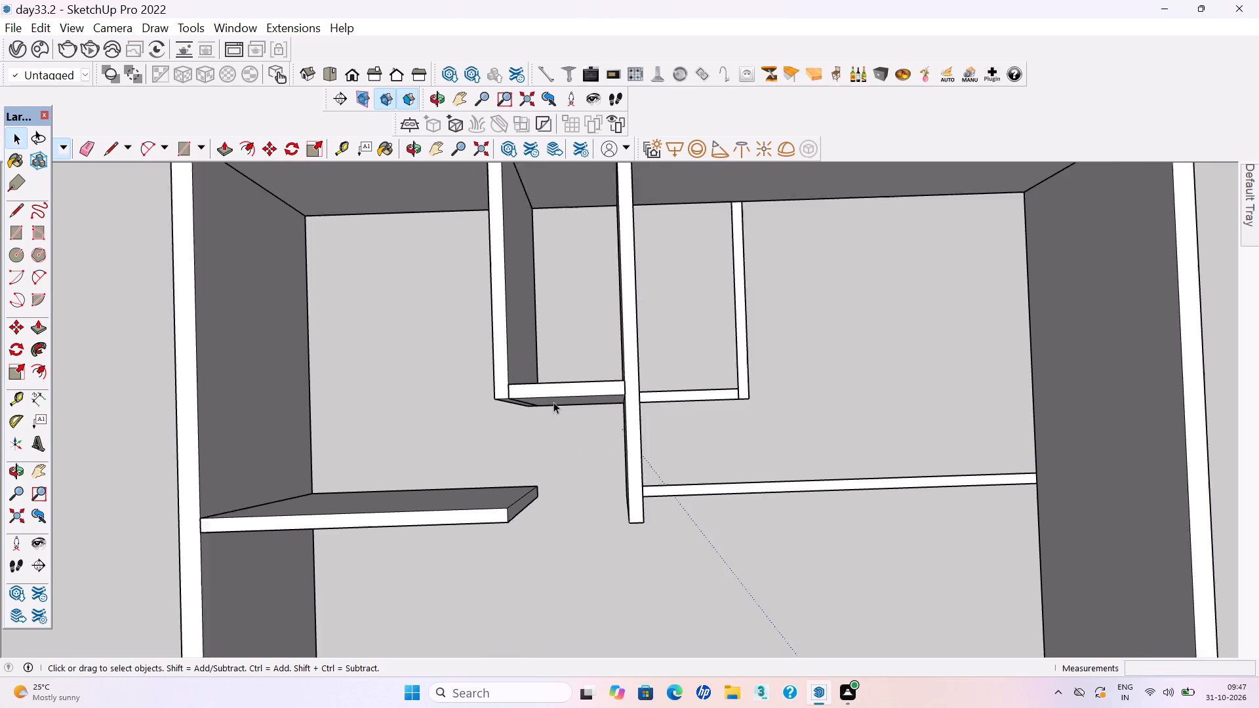
pyautogui.scroll(-5, 553, 402)
pyautogui.moveTo(811, 425); pyautogui.dragTo(407, 304, button='middle')
pyautogui.scroll(3, 694, 501)
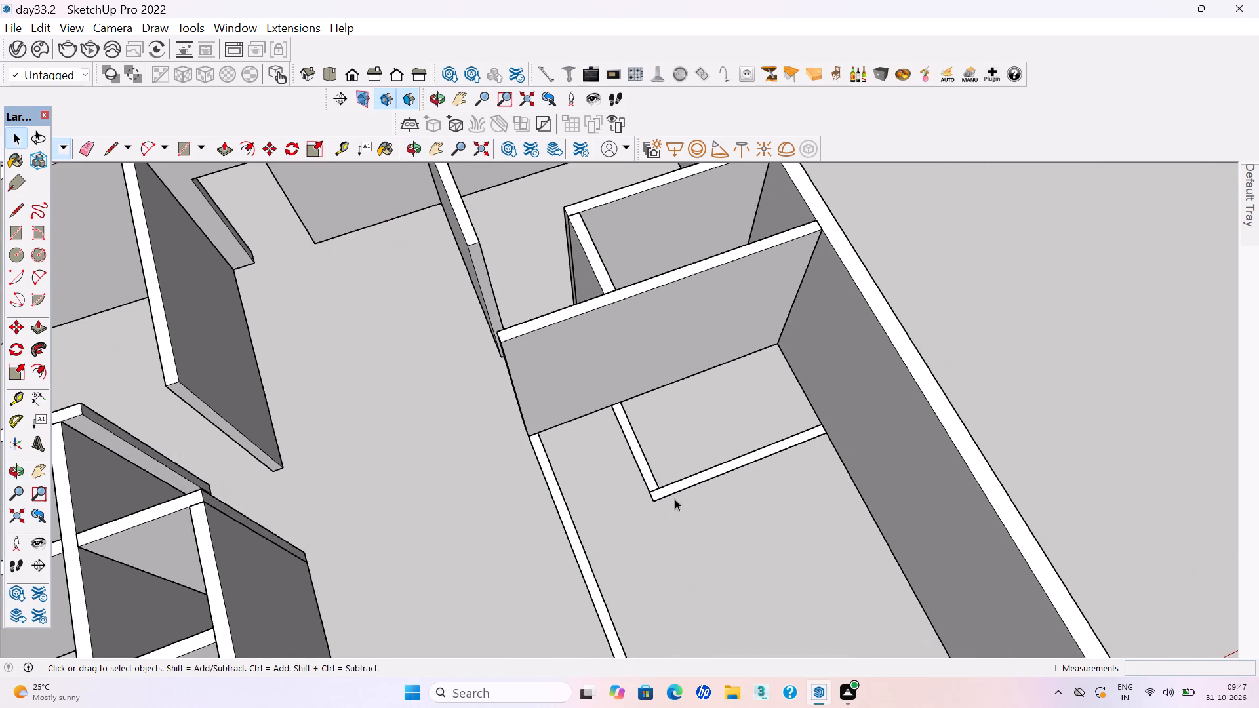
pyautogui.doubleClick(646, 476)
pyautogui.click(647, 476)
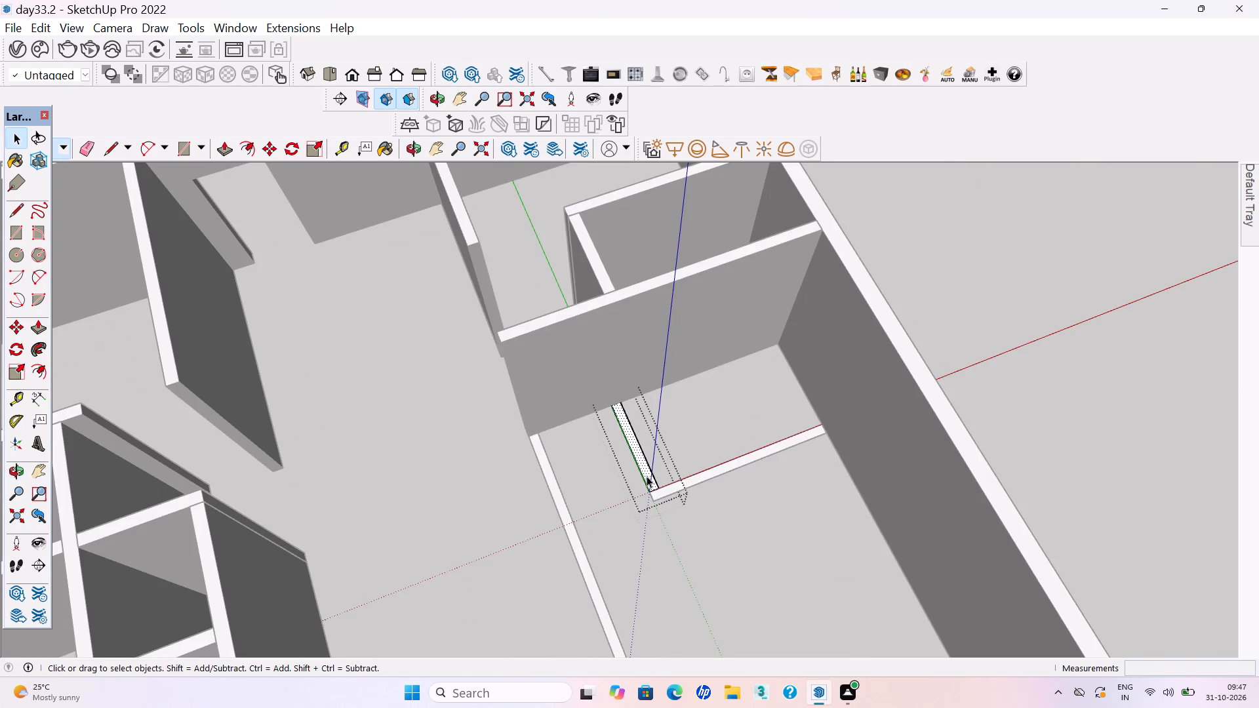
pyautogui.press('p')
pyautogui.click(647, 476)
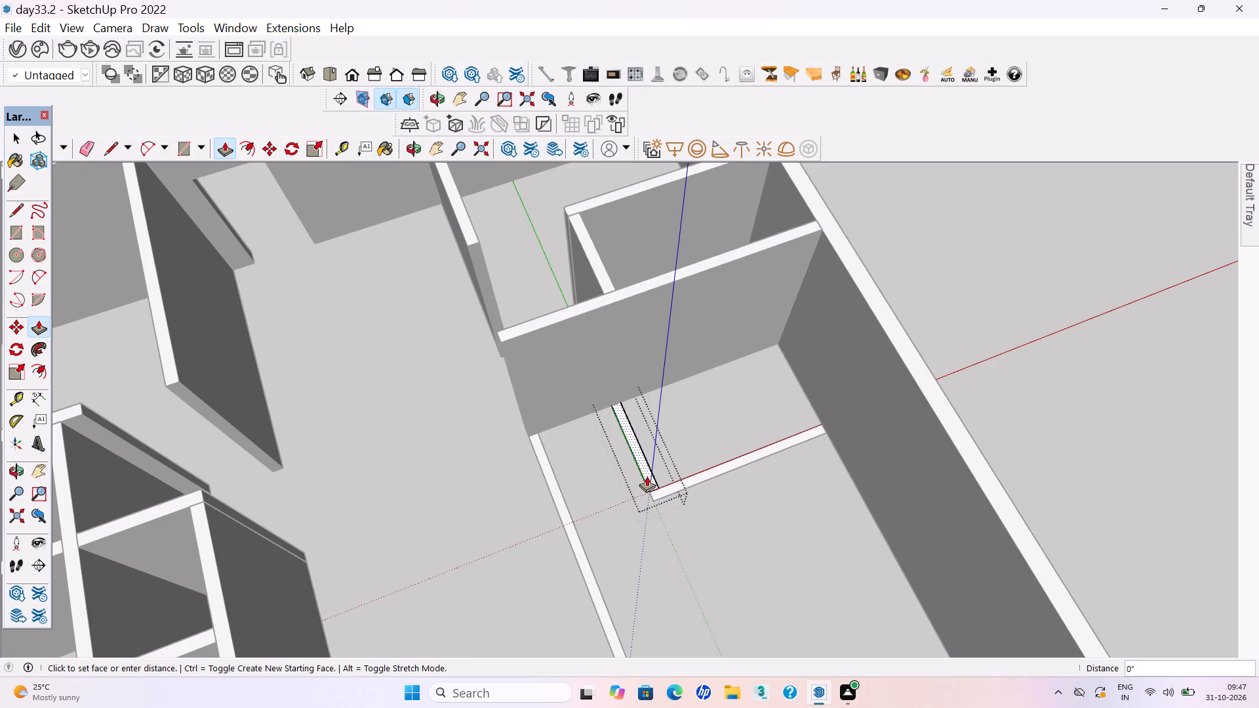
pyautogui.click(595, 300)
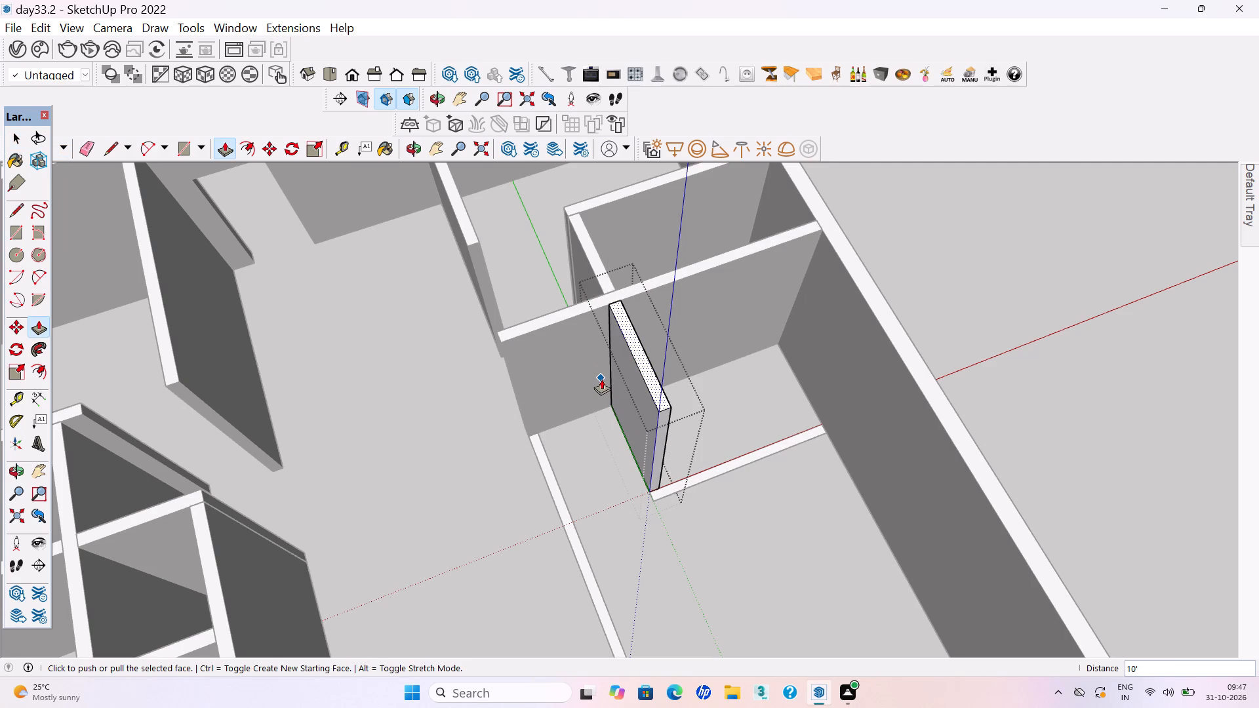
pyautogui.press('space')
pyautogui.click(571, 467)
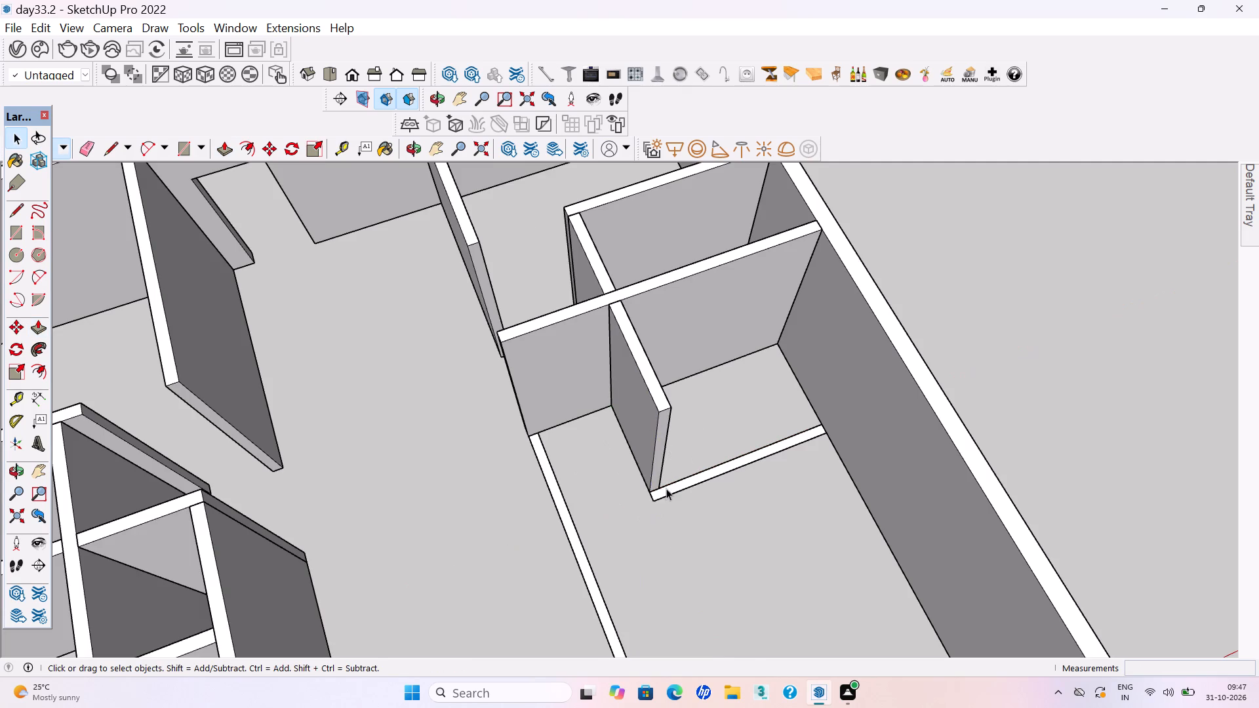
# Inside its group, extrude the enclosure's remaining flat leg, from the strip's corner to the outer wall, to 10'.
pyautogui.doubleClick(667, 492)
pyautogui.click(662, 492)
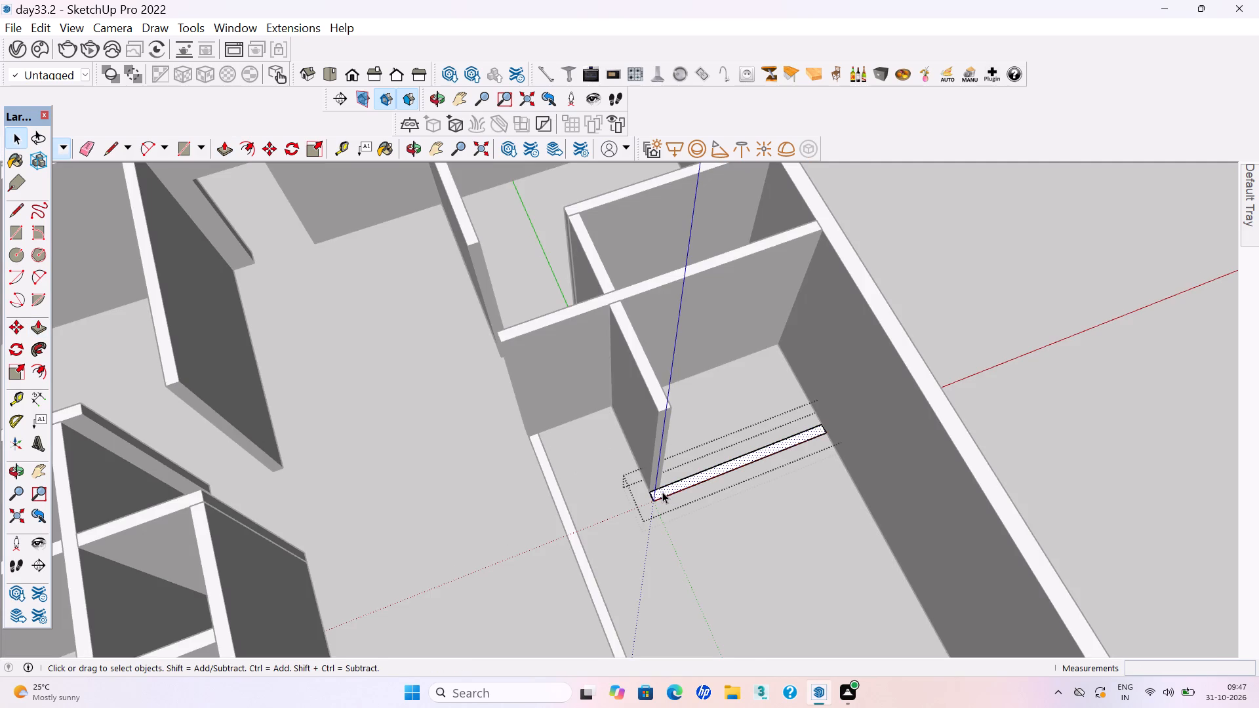
pyautogui.press('p')
pyautogui.press('Return')
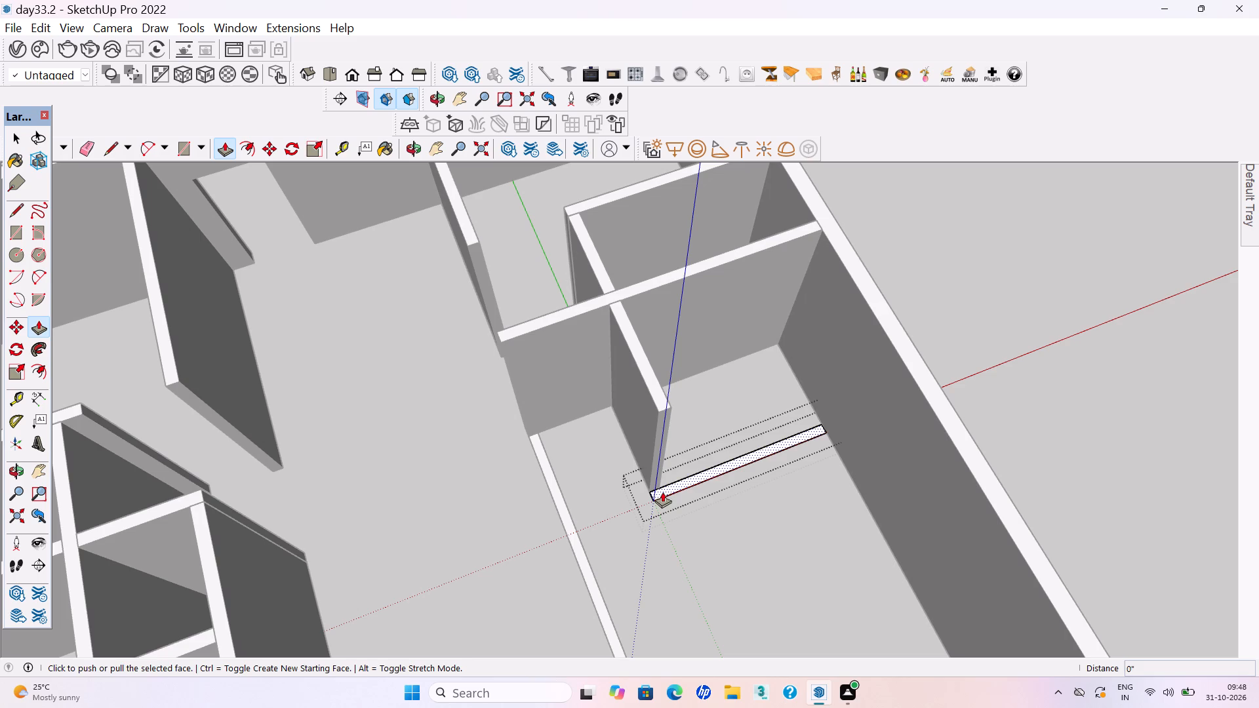
pyautogui.click(662, 492)
pyautogui.click(658, 394)
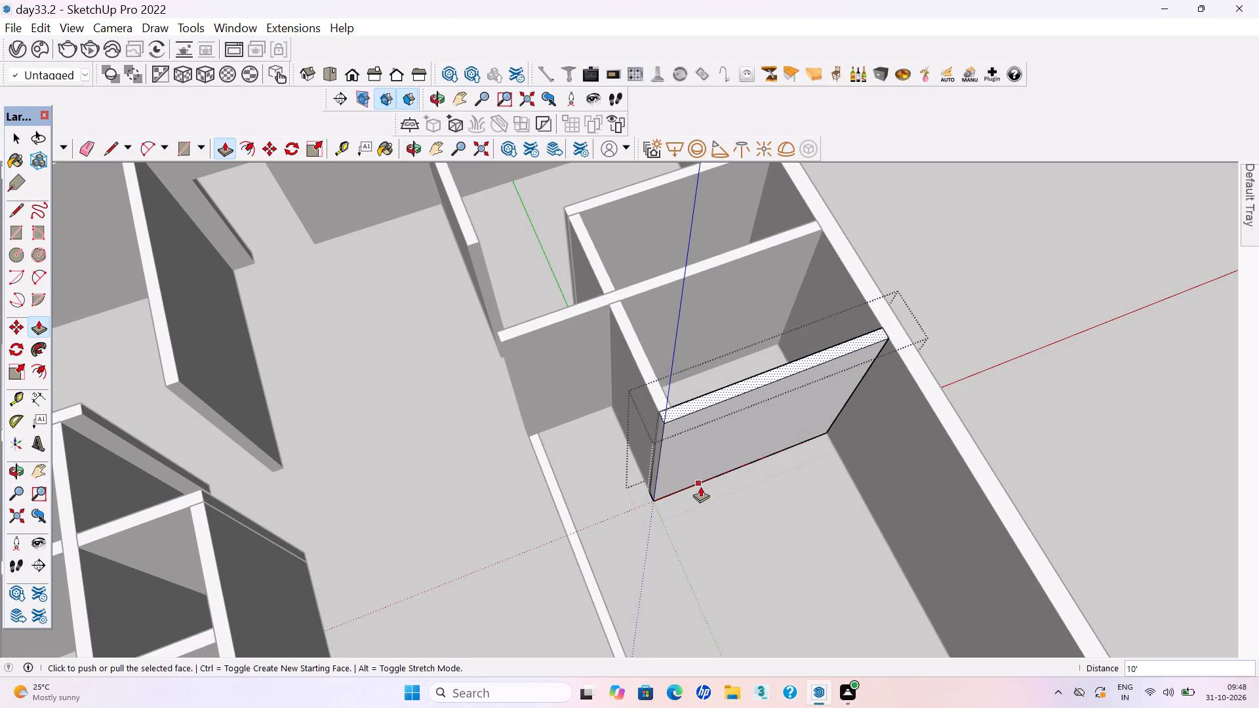
pyautogui.press('space')
pyautogui.click(641, 541)
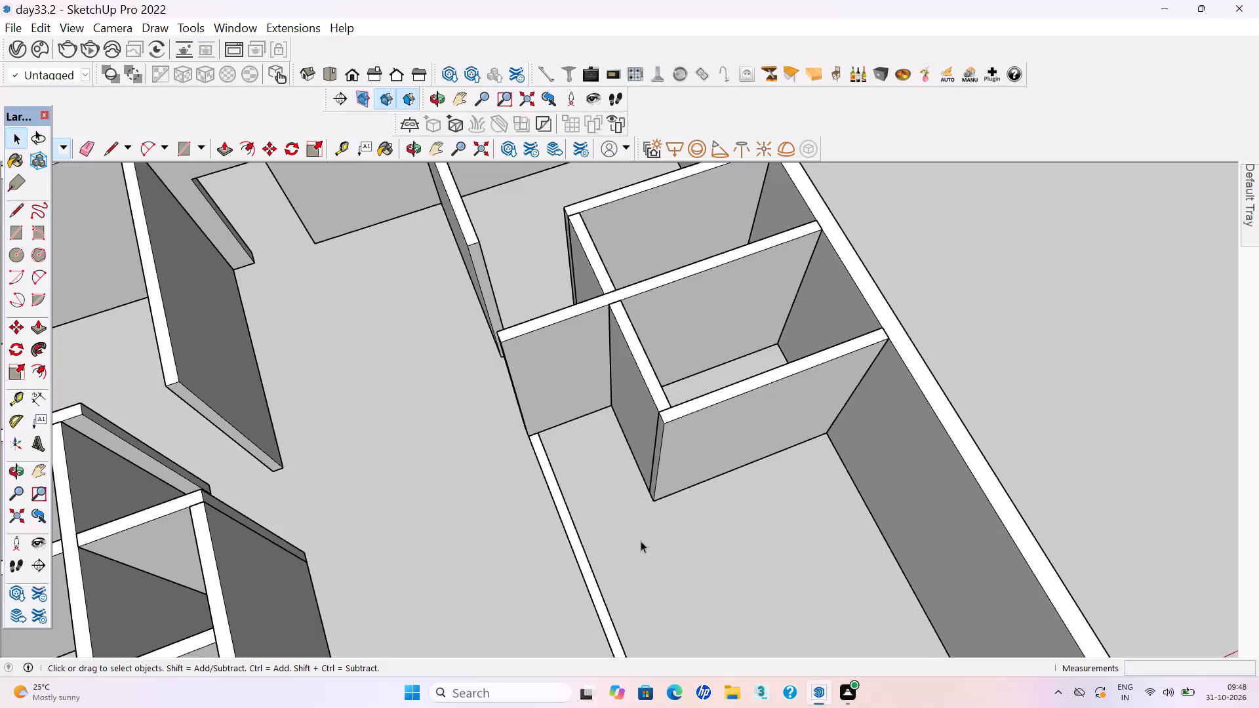
# Inside its group, extrude the long flat partition running from the middle partition's free end to the far outer wall to 10'.
pyautogui.scroll(-5, 567, 446)
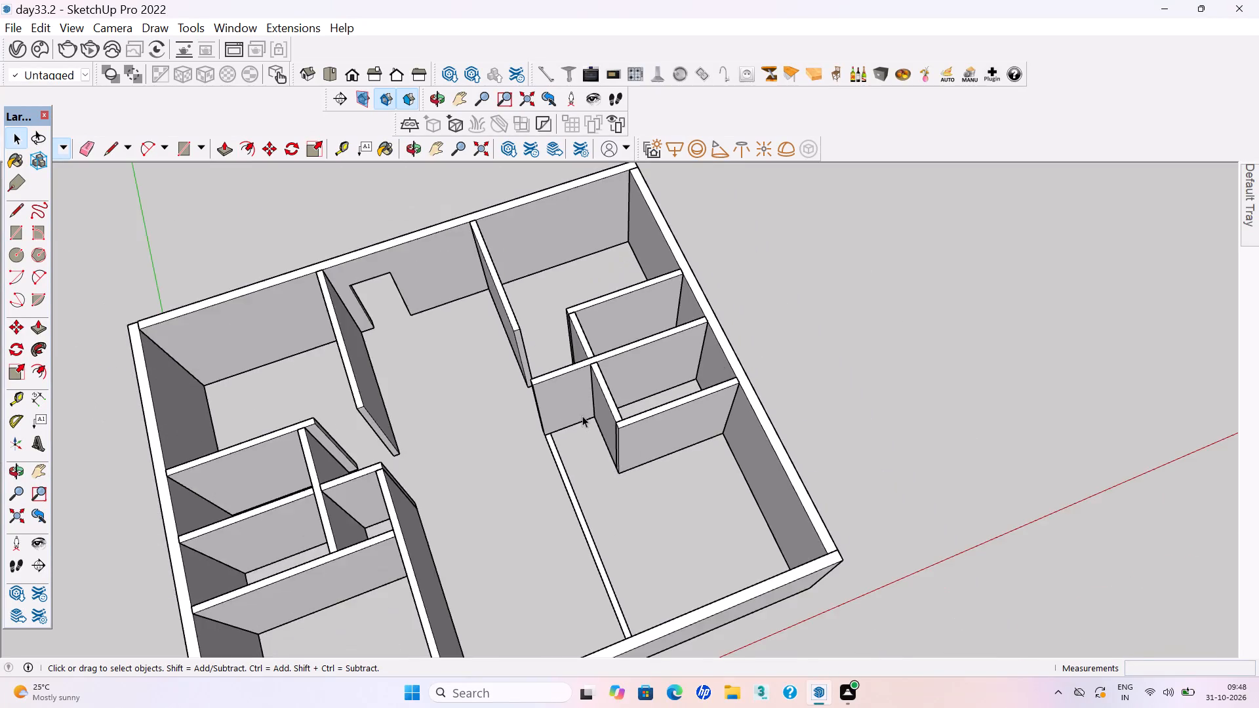
pyautogui.scroll(-6, 582, 416)
pyautogui.moveTo(597, 533); pyautogui.dragTo(968, 558, button='middle')
pyautogui.scroll(5, 595, 501)
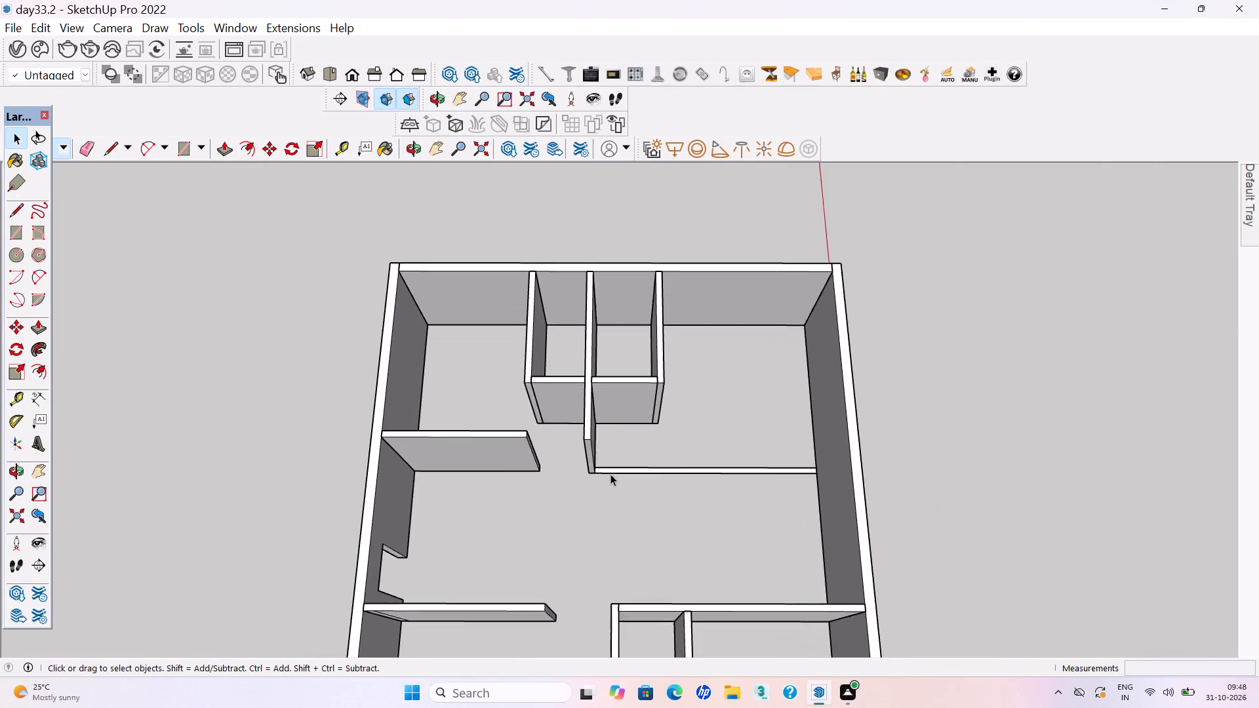
pyautogui.scroll(7, 610, 474)
pyautogui.doubleClick(613, 468)
pyautogui.click(614, 469)
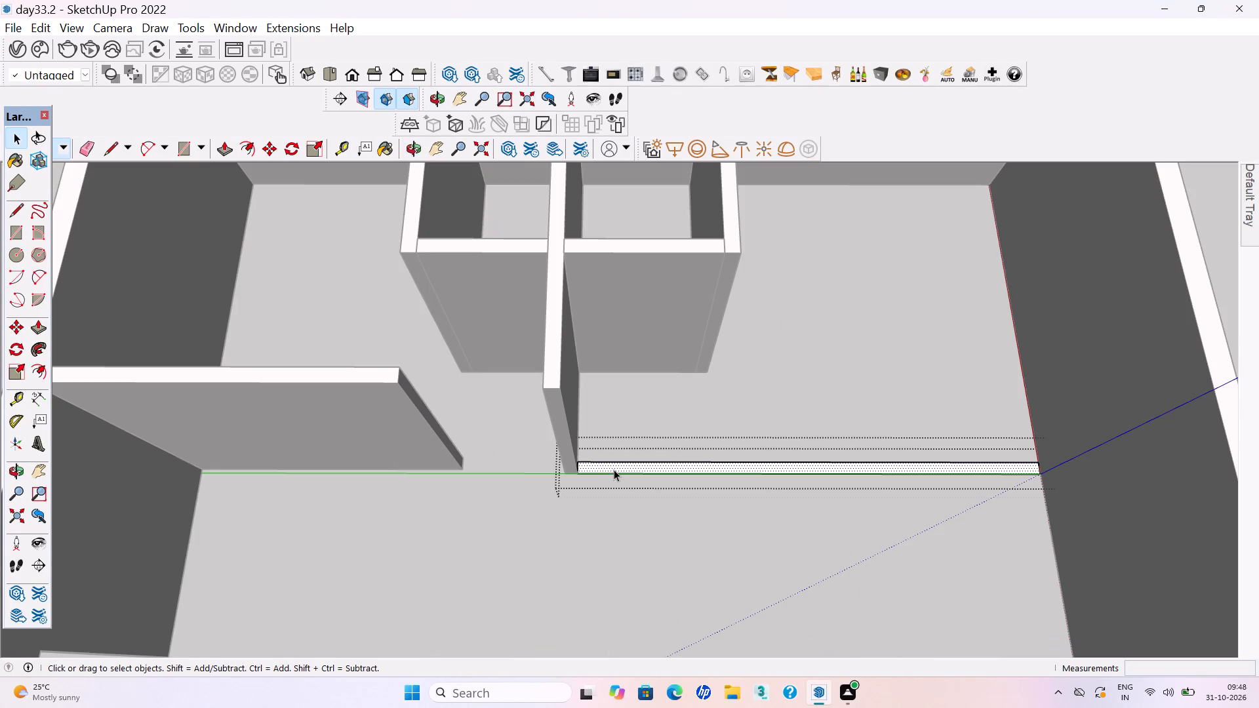
pyautogui.press('p')
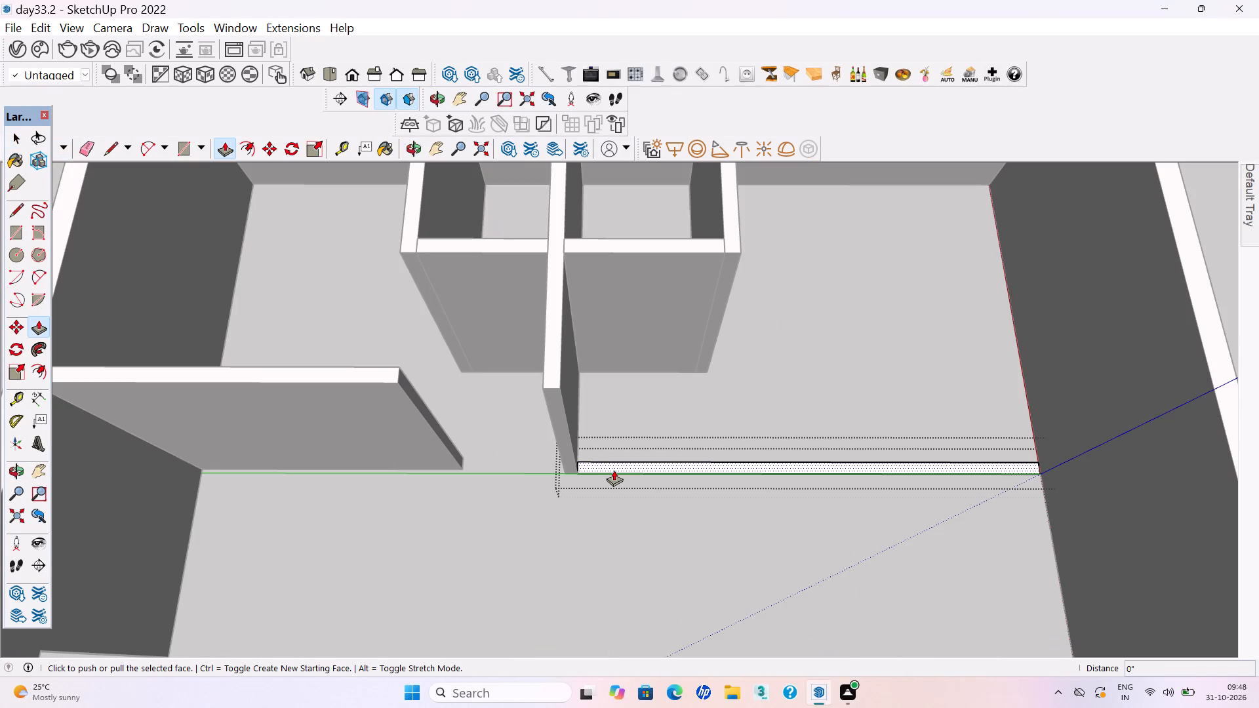
pyautogui.click(614, 470)
pyautogui.click(542, 384)
pyautogui.press('space')
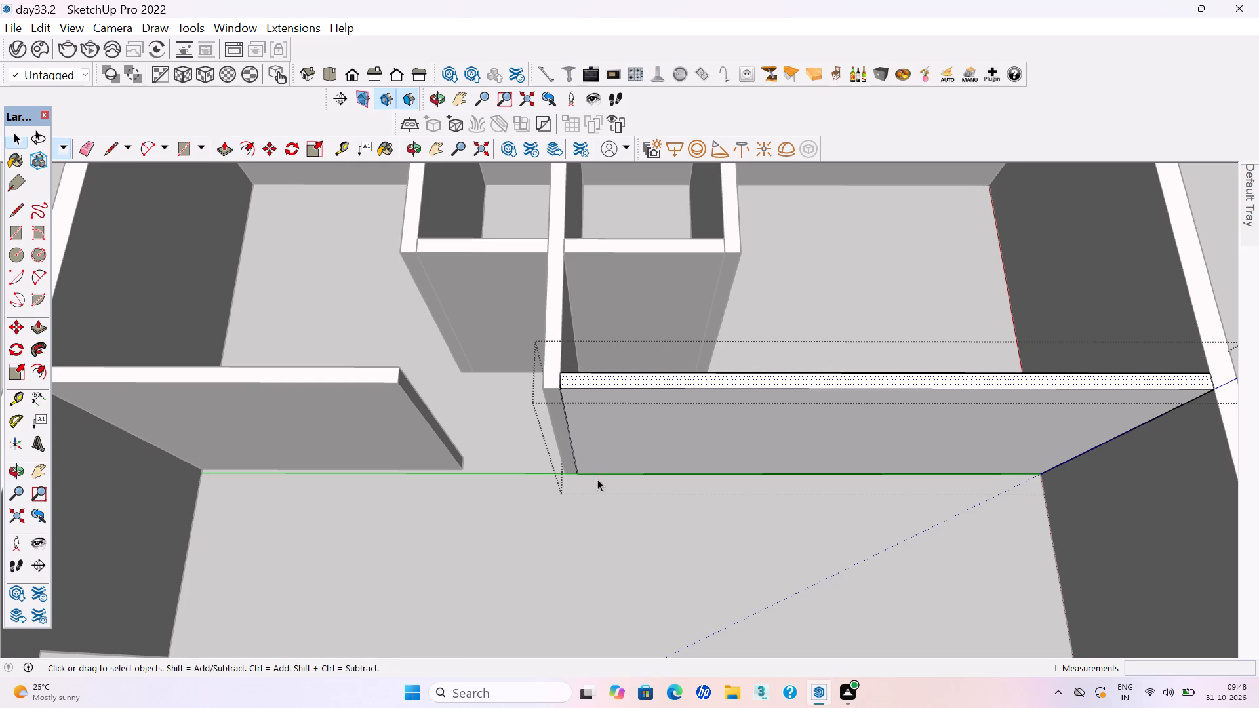
pyautogui.click(609, 549)
# Examine the raised walls and partitions of the whole house from several sides.
pyautogui.scroll(-5, 609, 543)
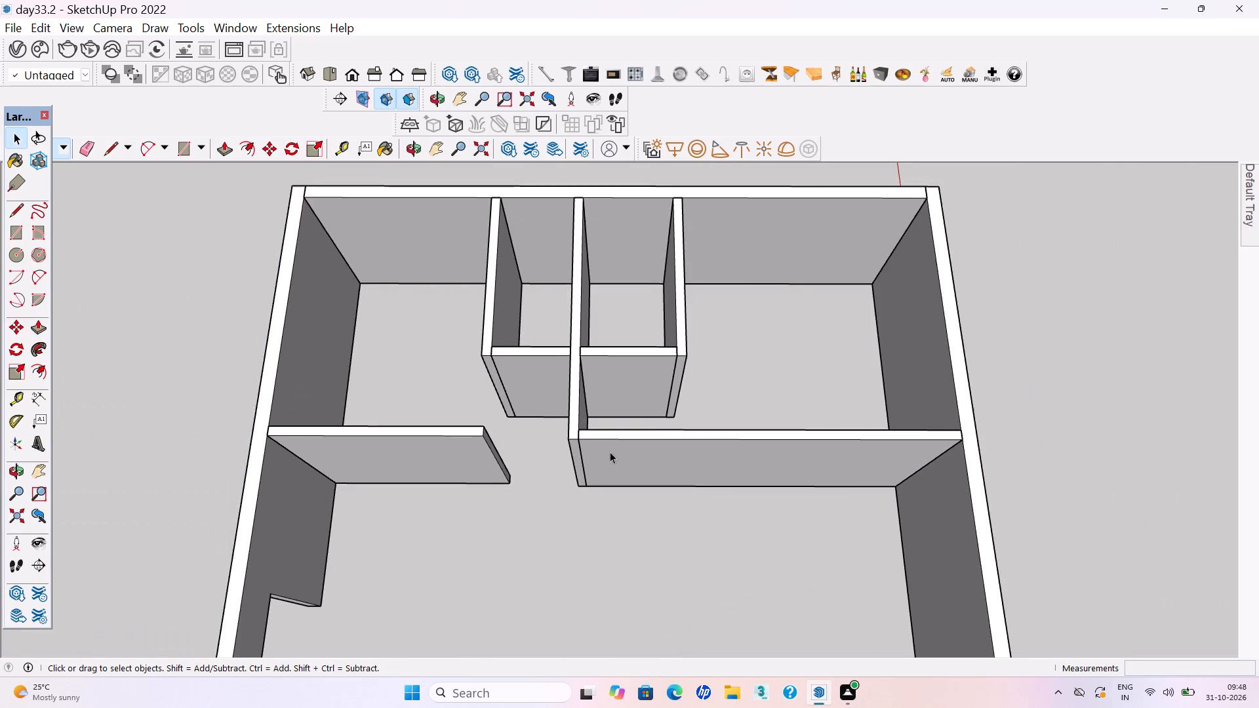
pyautogui.scroll(-19, 610, 451)
pyautogui.moveTo(652, 515); pyautogui.dragTo(368, 461, button='middle')
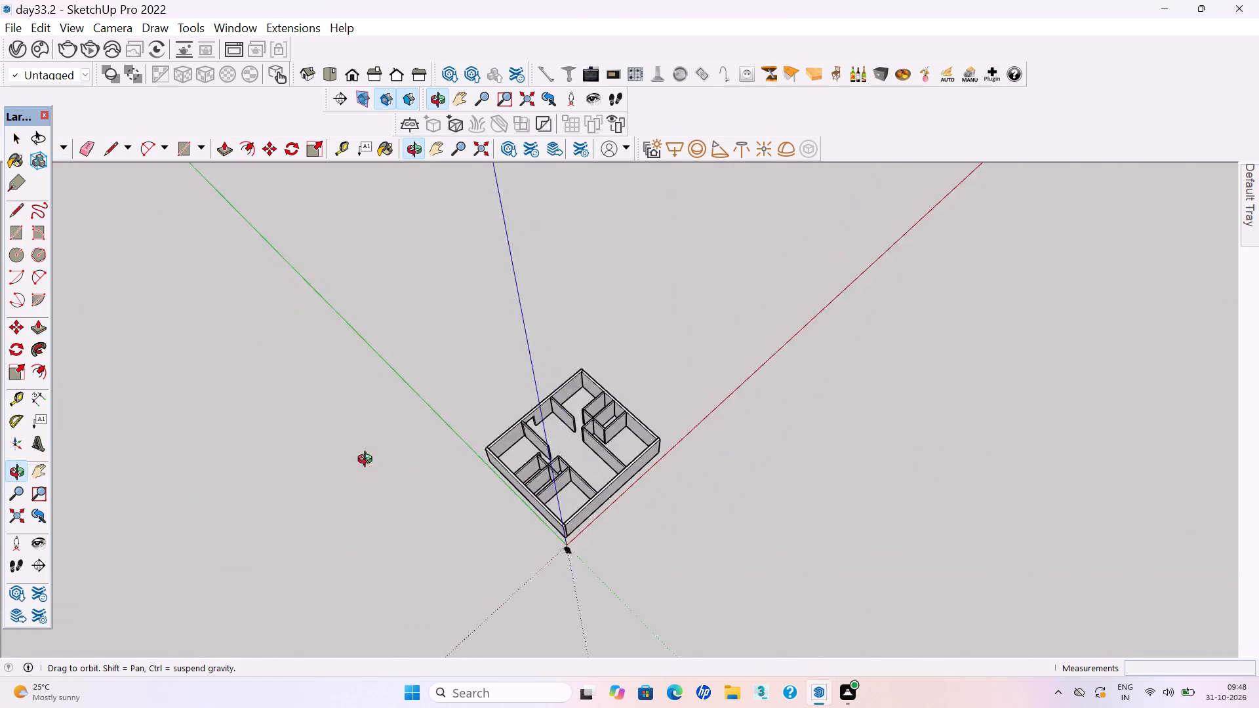
pyautogui.moveTo(368, 461); pyautogui.dragTo(89, 399, button='middle')
pyautogui.scroll(7, 414, 400)
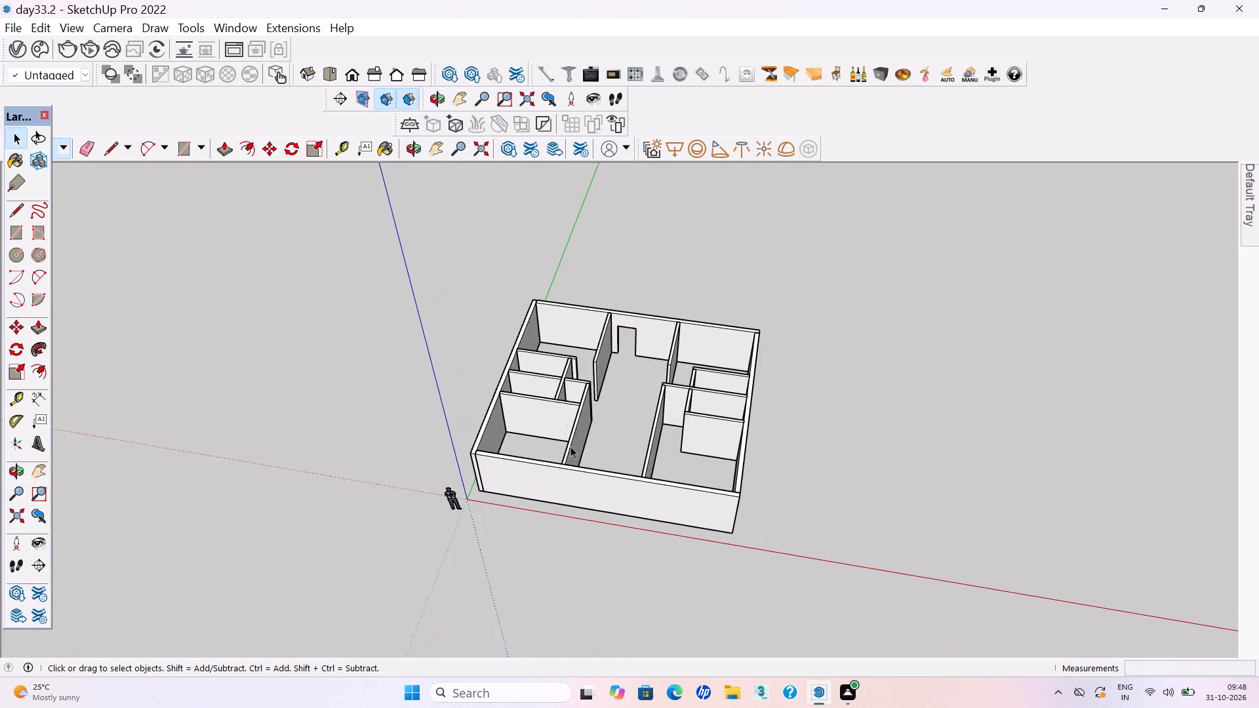
pyautogui.scroll(3, 575, 454)
pyautogui.moveTo(581, 493); pyautogui.dragTo(607, 478, button='middle')
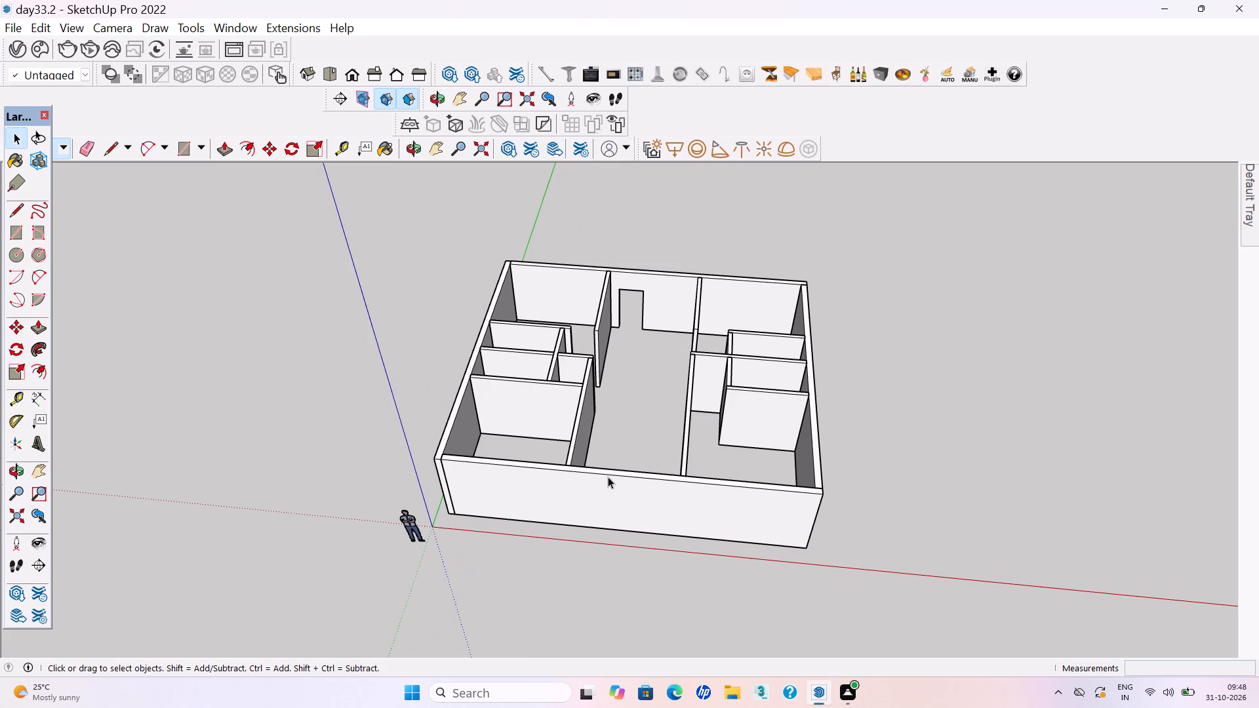
pyautogui.scroll(6, 708, 321)
pyautogui.moveTo(690, 351); pyautogui.dragTo(853, 395, button='middle')
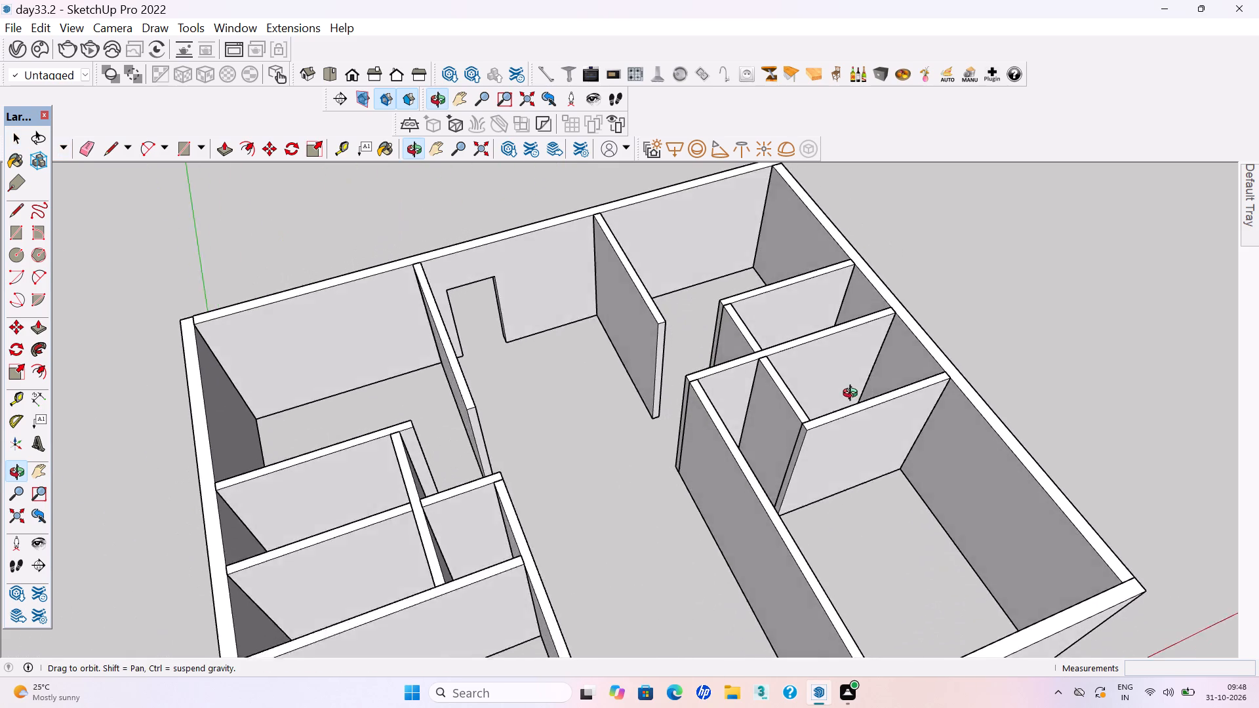
pyautogui.moveTo(853, 395); pyautogui.dragTo(873, 454, button='middle')
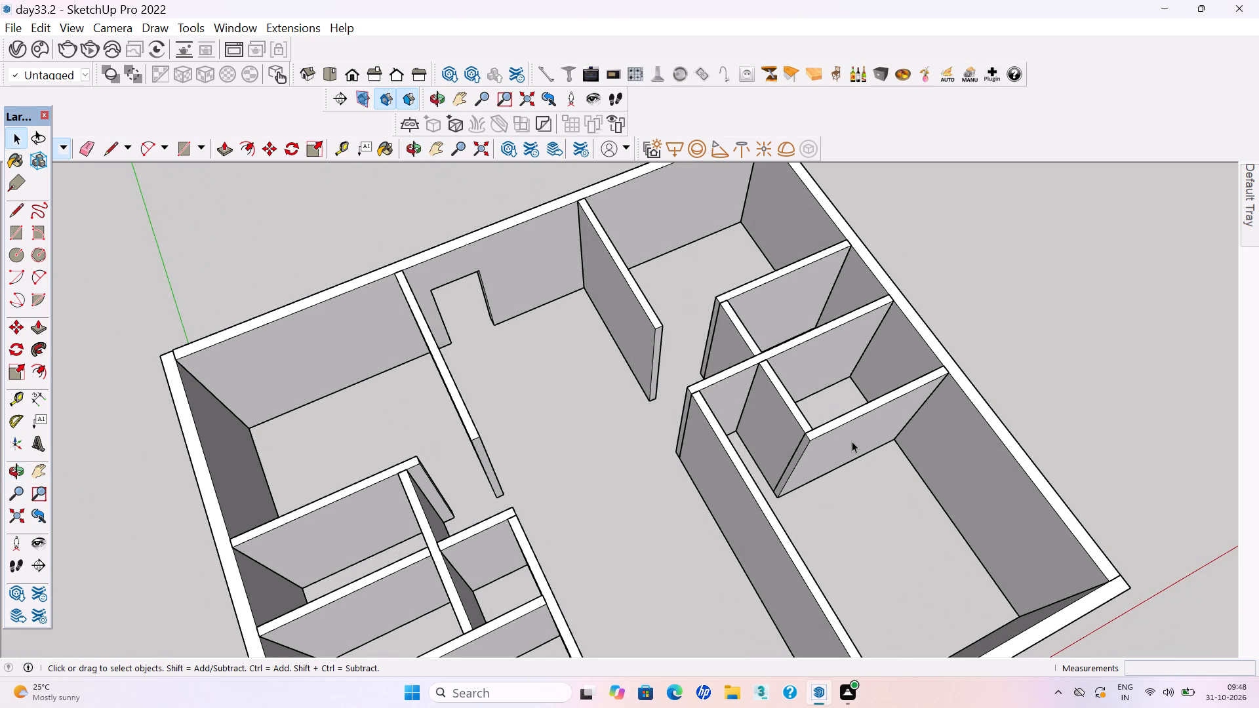
# On the inner face of the enclosure leg nearest the door-opening wall, place two vertical guides about 2' 7" apart and a horizontal guide at 7'.
pyautogui.scroll(1, 829, 320)
pyautogui.moveTo(828, 320); pyautogui.dragTo(645, 336, button='middle')
pyautogui.scroll(1, 849, 379)
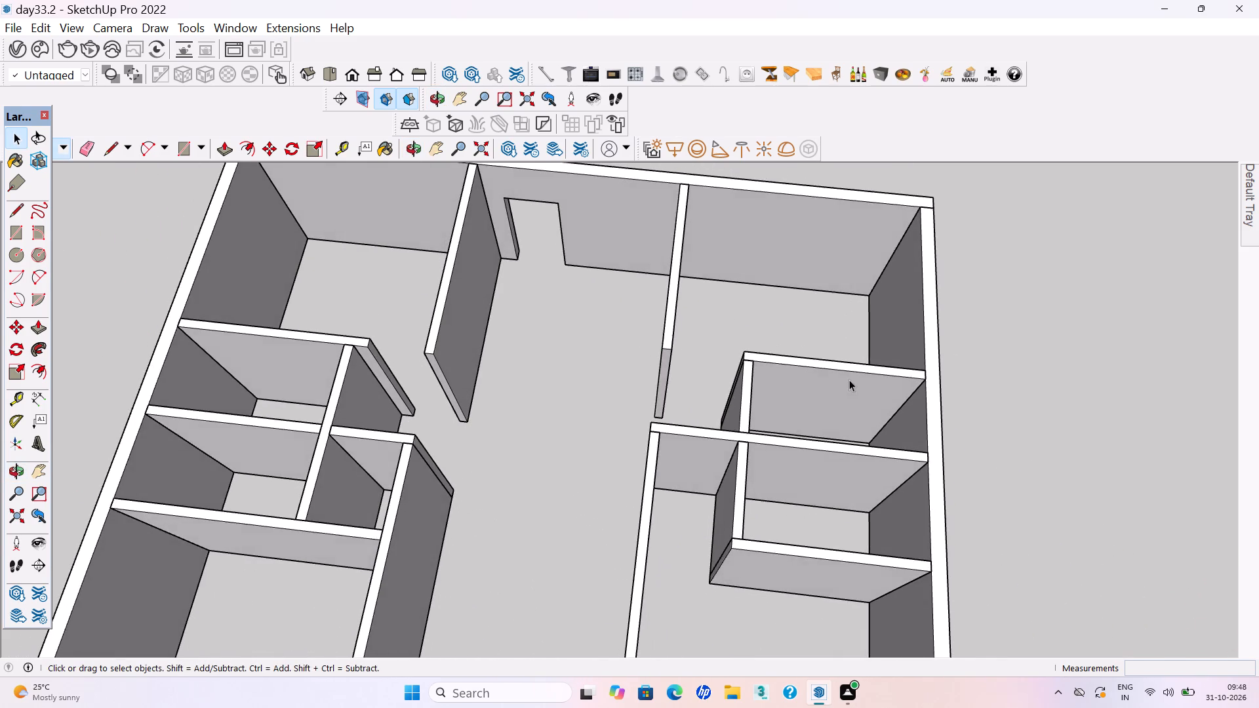
pyautogui.scroll(2, 849, 380)
pyautogui.moveTo(848, 428); pyautogui.dragTo(832, 381, button='middle')
pyautogui.scroll(5, 889, 405)
pyautogui.moveTo(878, 422); pyautogui.dragTo(878, 429, button='middle')
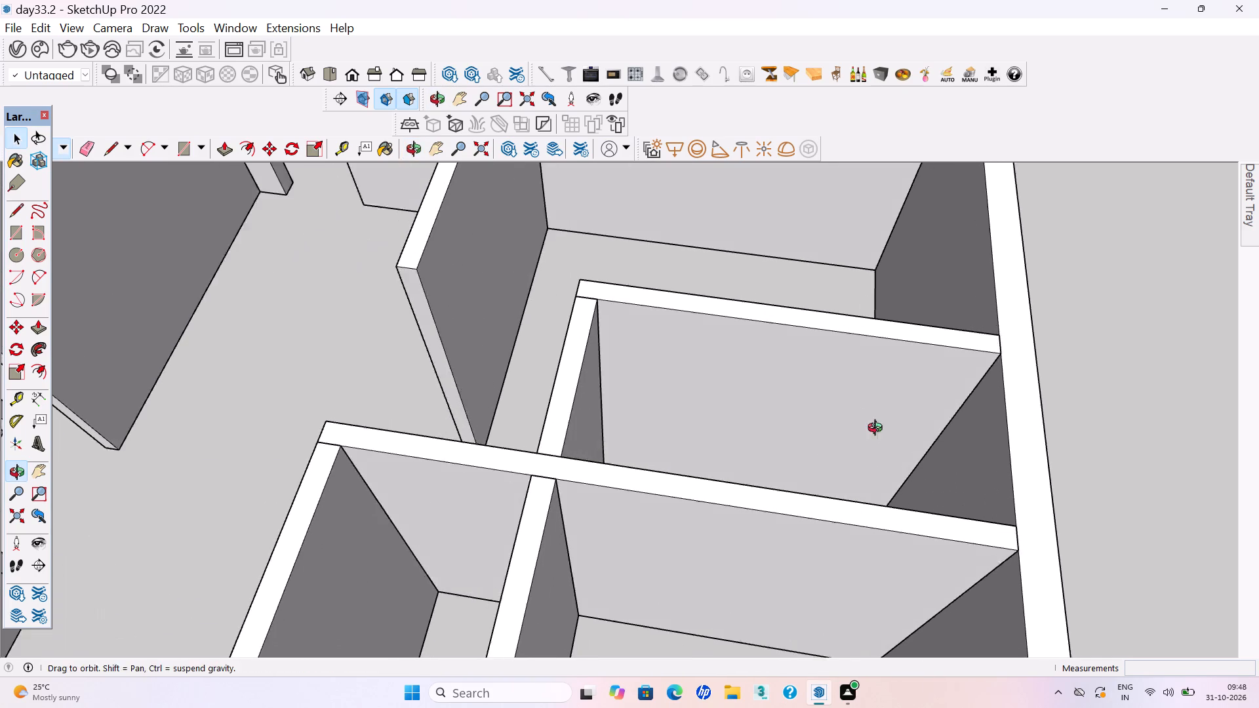
pyautogui.moveTo(878, 429); pyautogui.dragTo(869, 477, button='middle')
pyautogui.press('t')
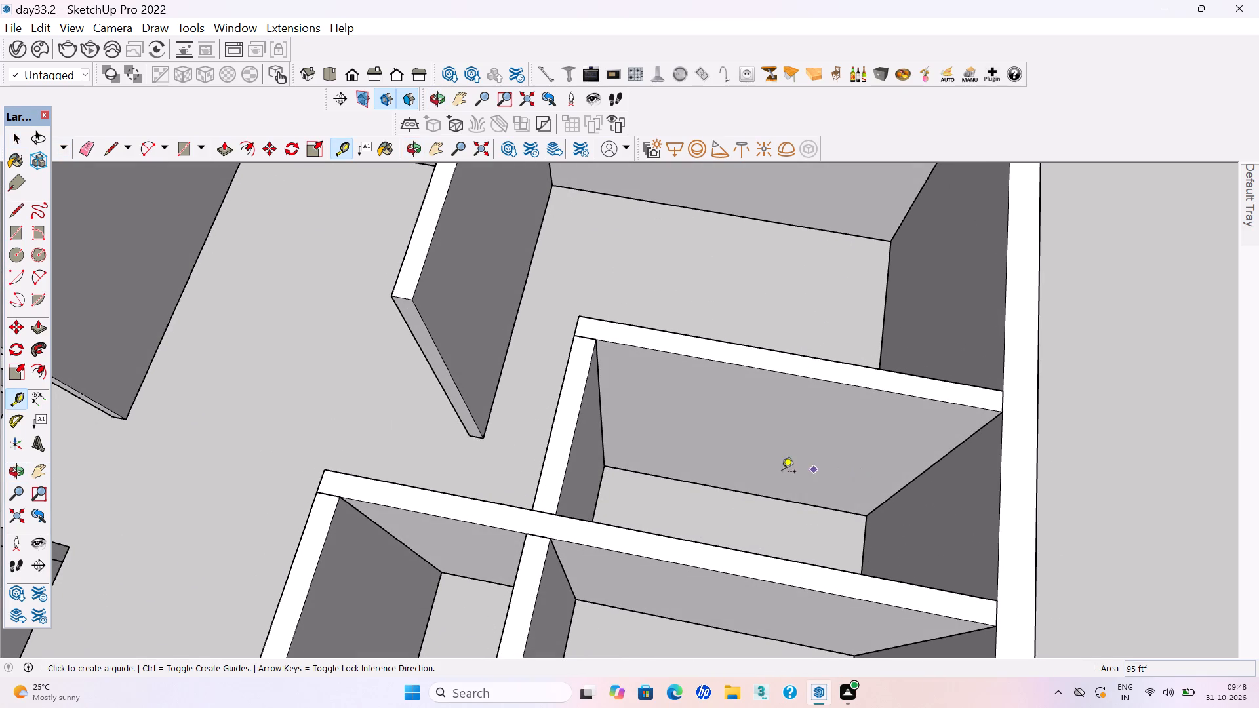
pyautogui.click(604, 418)
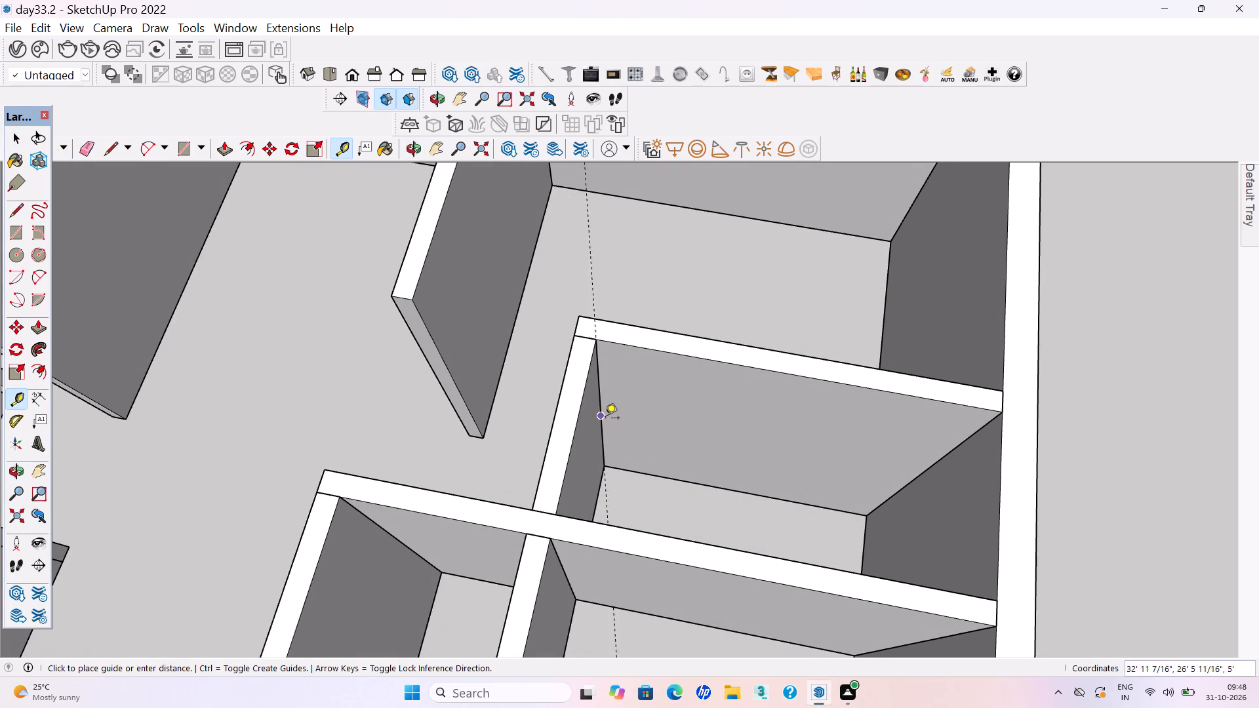
pyautogui.click(623, 425)
pyautogui.click(621, 404)
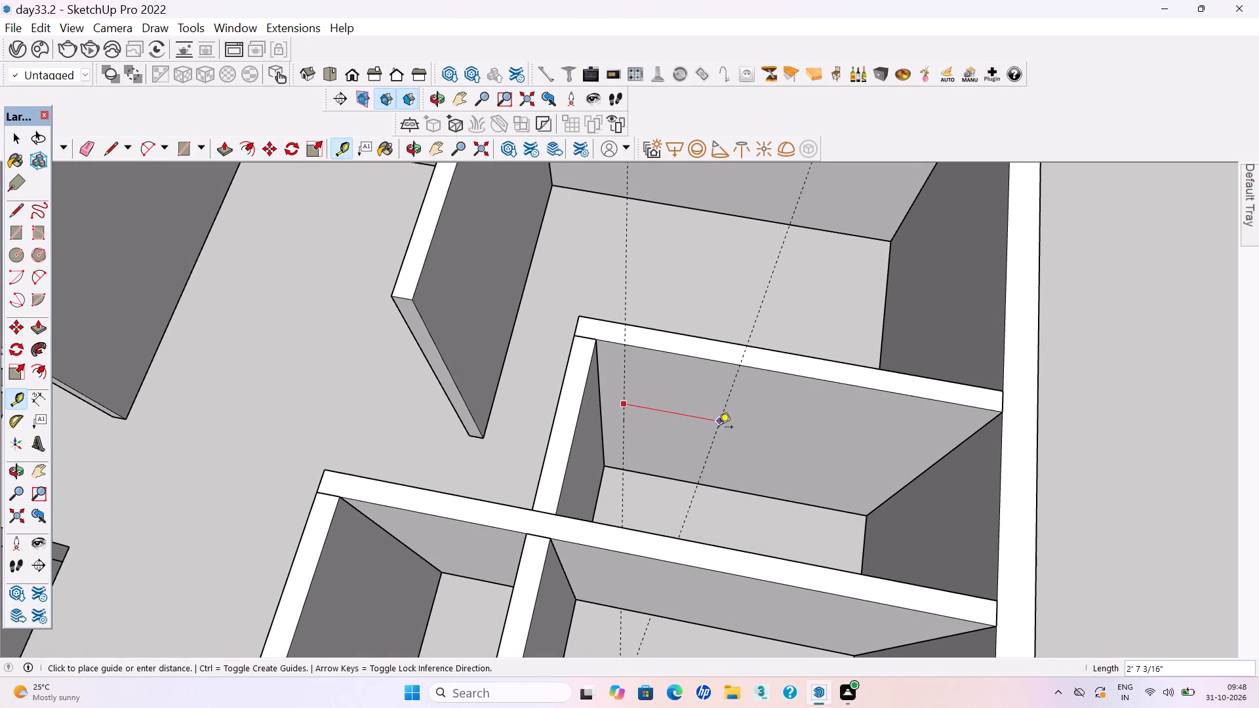
pyautogui.click(719, 428)
pyautogui.click(673, 479)
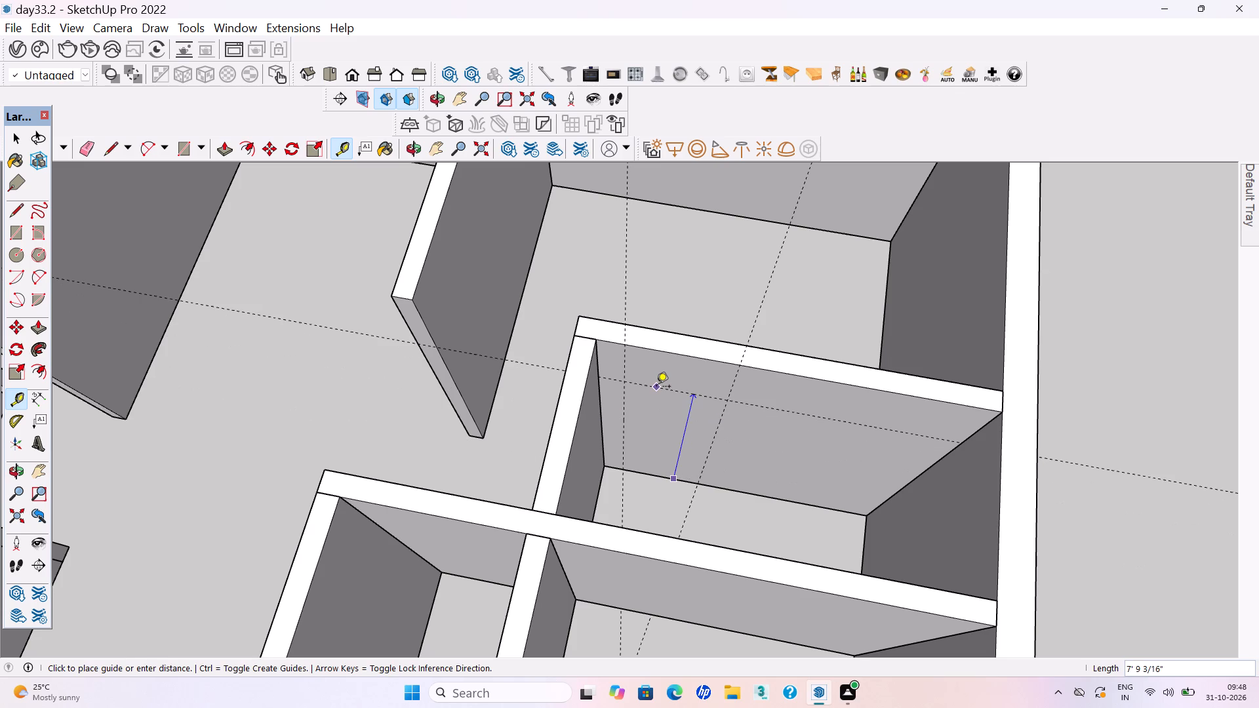
pyautogui.write("7'")
pyautogui.press('Return')
pyautogui.press('space')
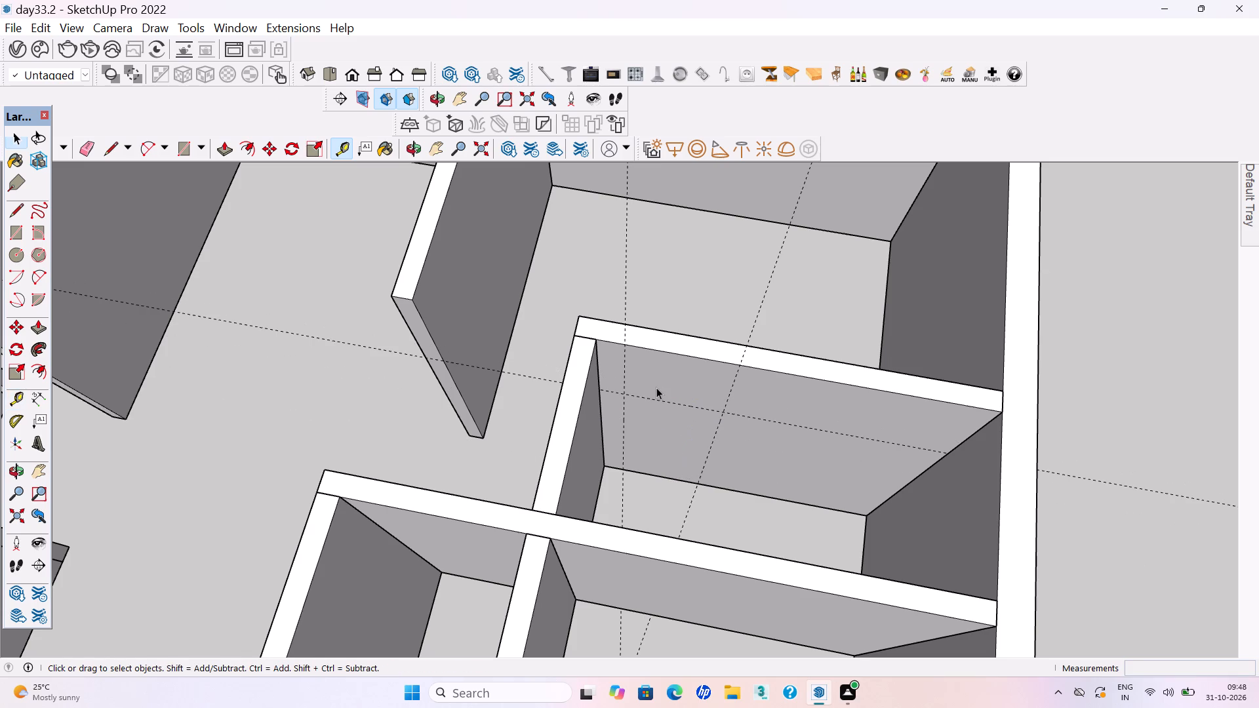
# Inside the guided enclosure leg's group, draw a 7' by about 2' 7" rectangle from the guides and push it 6" through as a door opening.
pyautogui.doubleClick(670, 444)
pyautogui.click(664, 444)
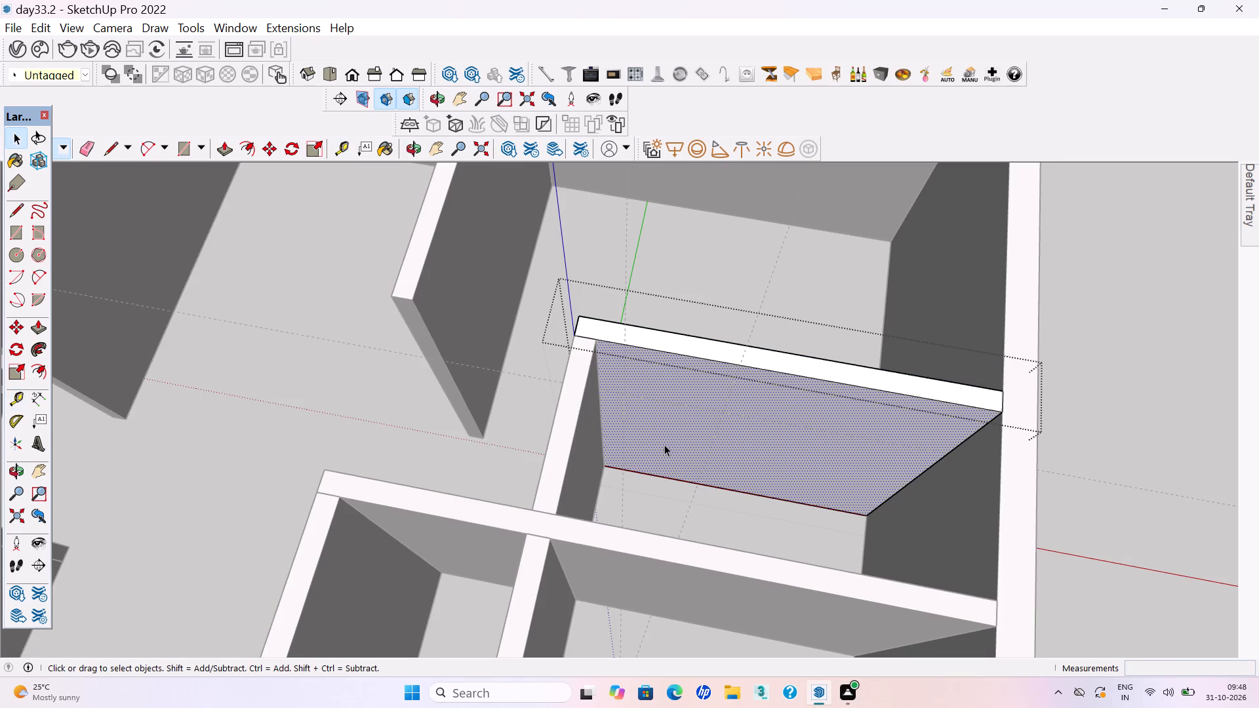
pyautogui.press('r')
pyautogui.scroll(3, 678, 423)
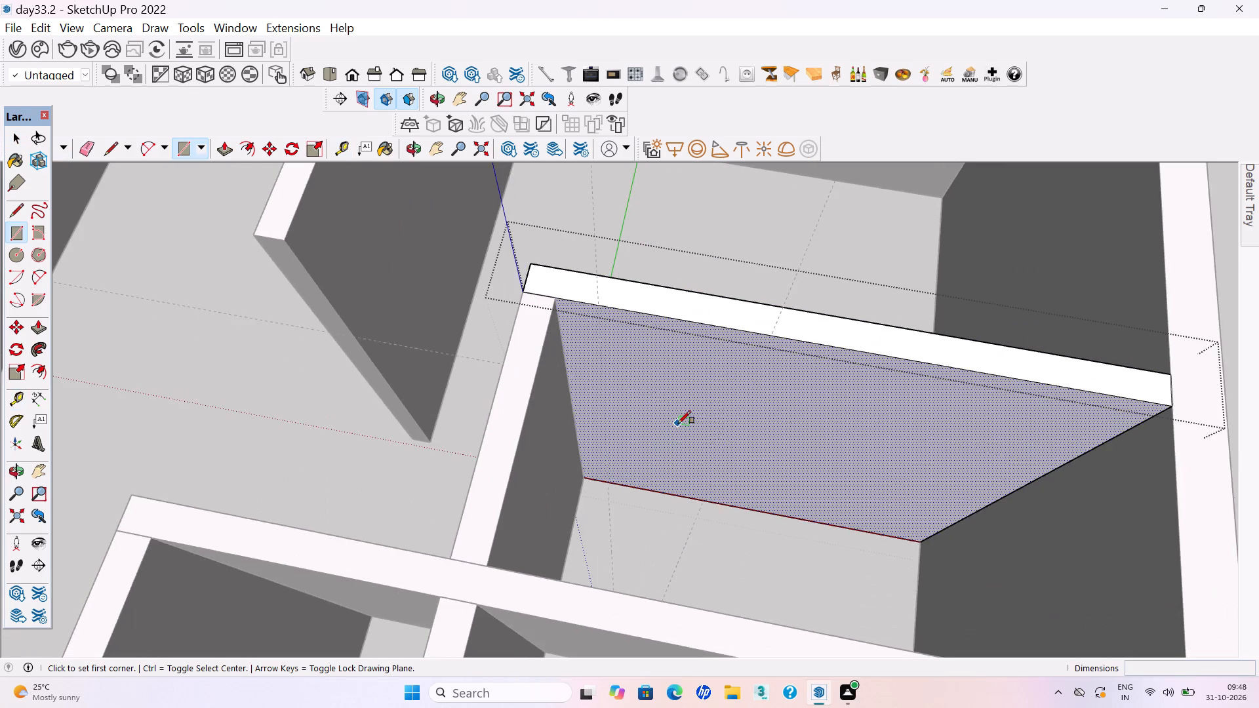
pyautogui.moveTo(677, 425); pyautogui.dragTo(626, 355, button='middle')
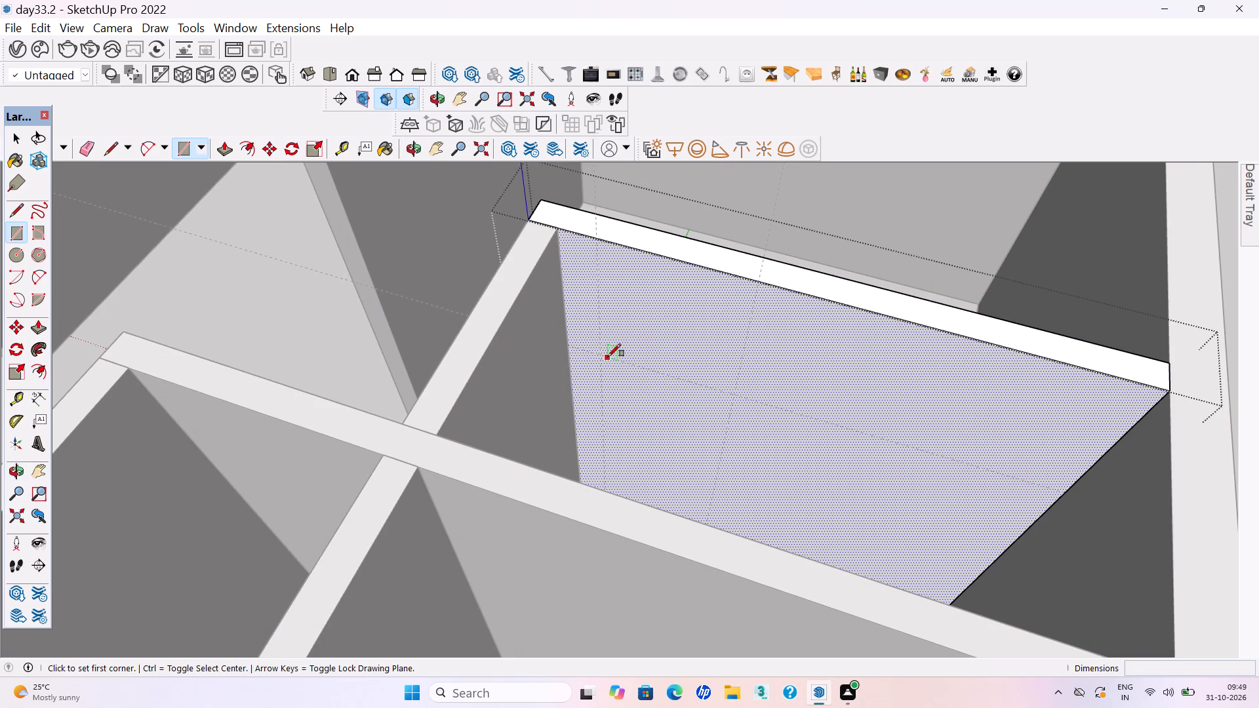
pyautogui.click(601, 355)
pyautogui.moveTo(689, 417); pyautogui.dragTo(680, 468, button='middle')
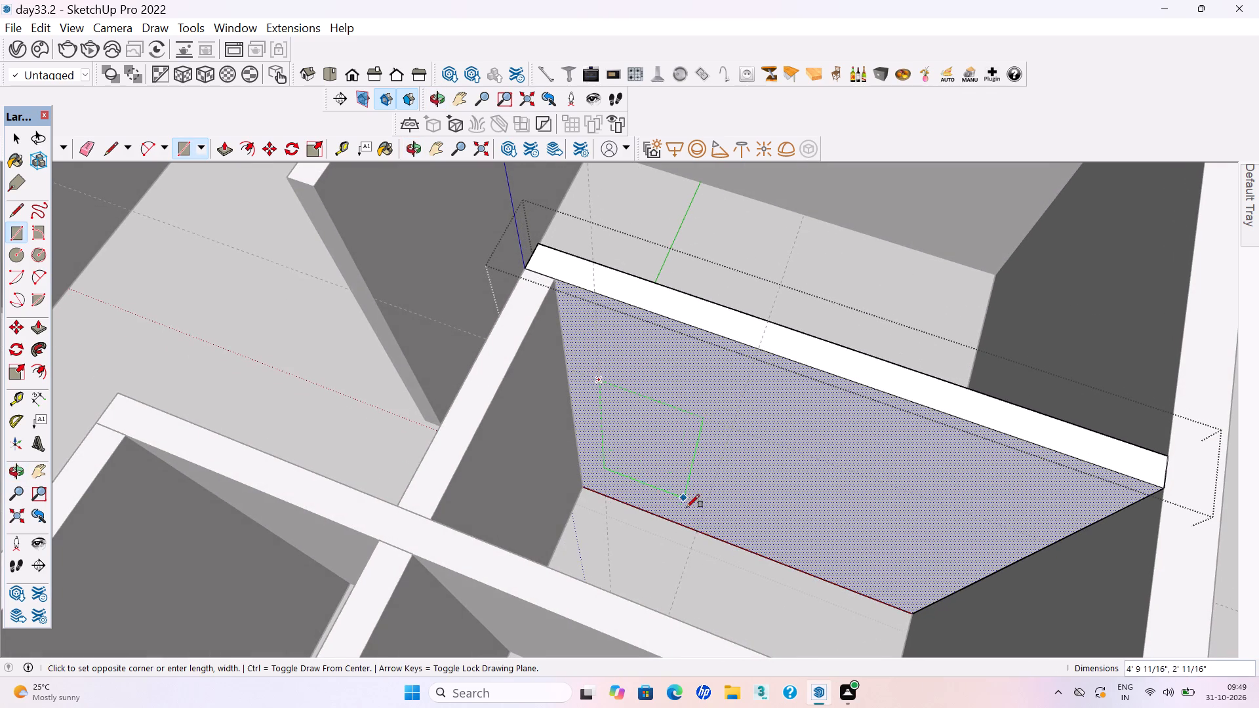
pyautogui.click(698, 532)
pyautogui.press('p')
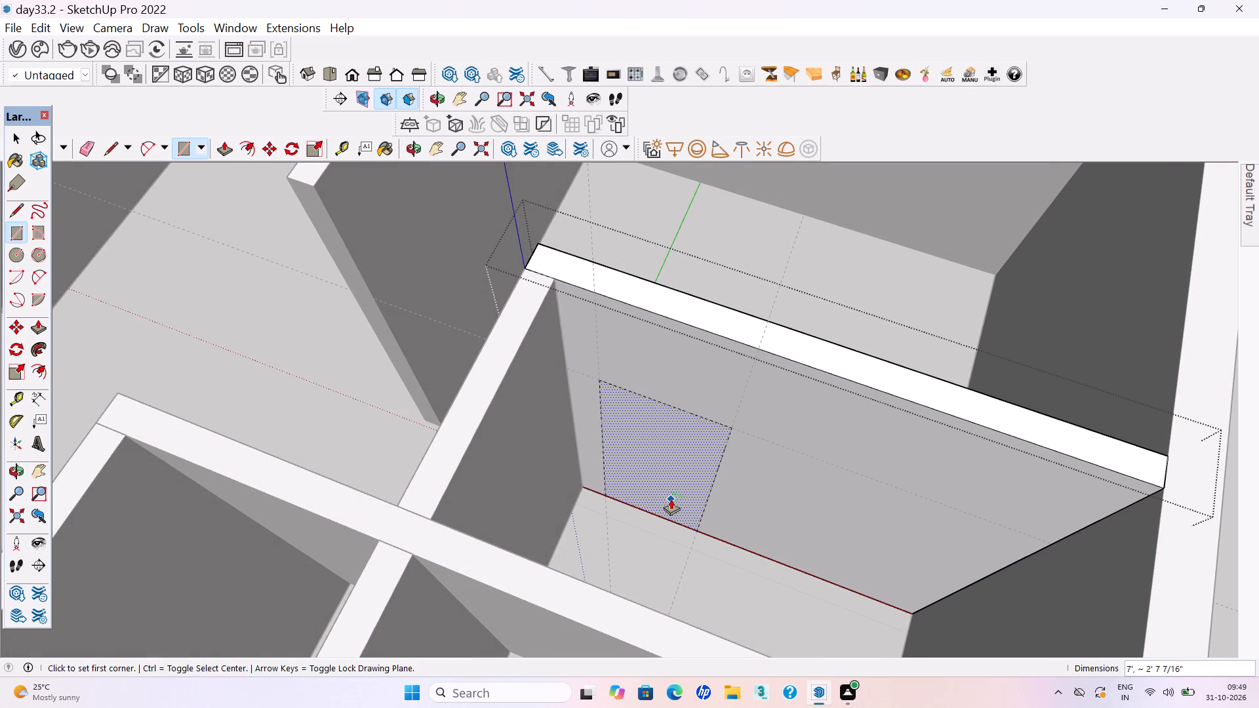
pyautogui.click(671, 499)
pyautogui.click(633, 444)
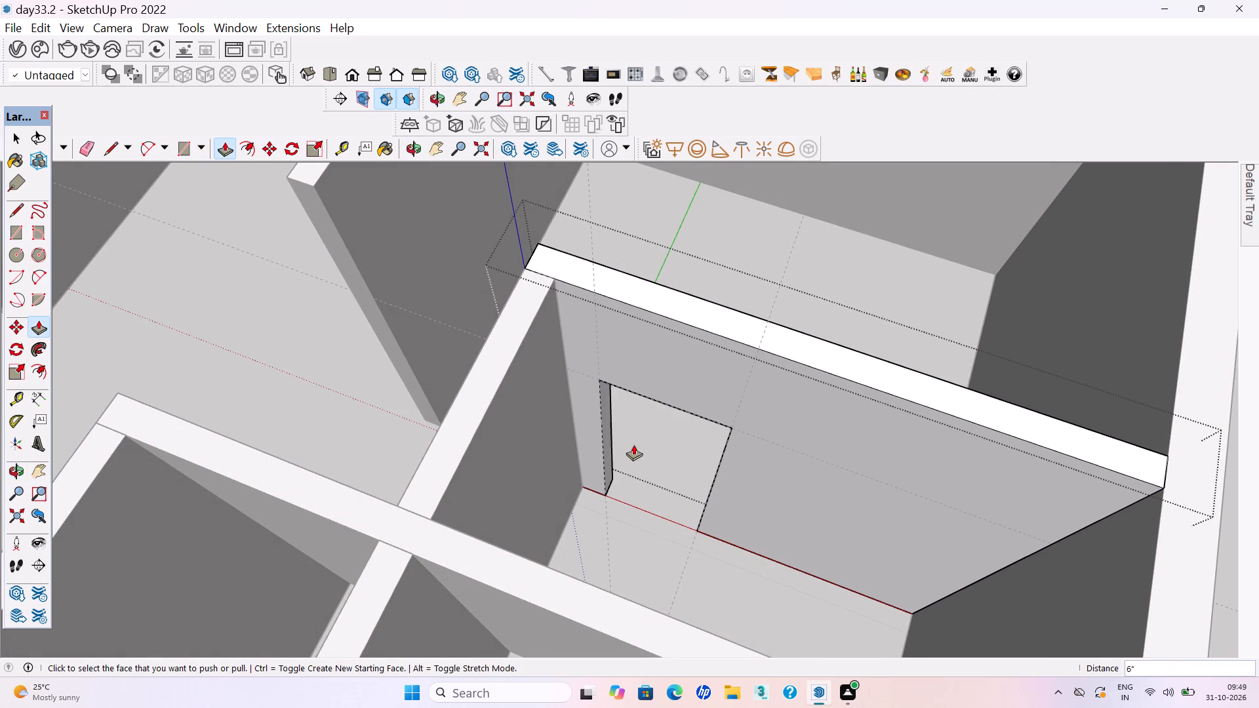
pyautogui.press('space')
pyautogui.scroll(-10, 617, 438)
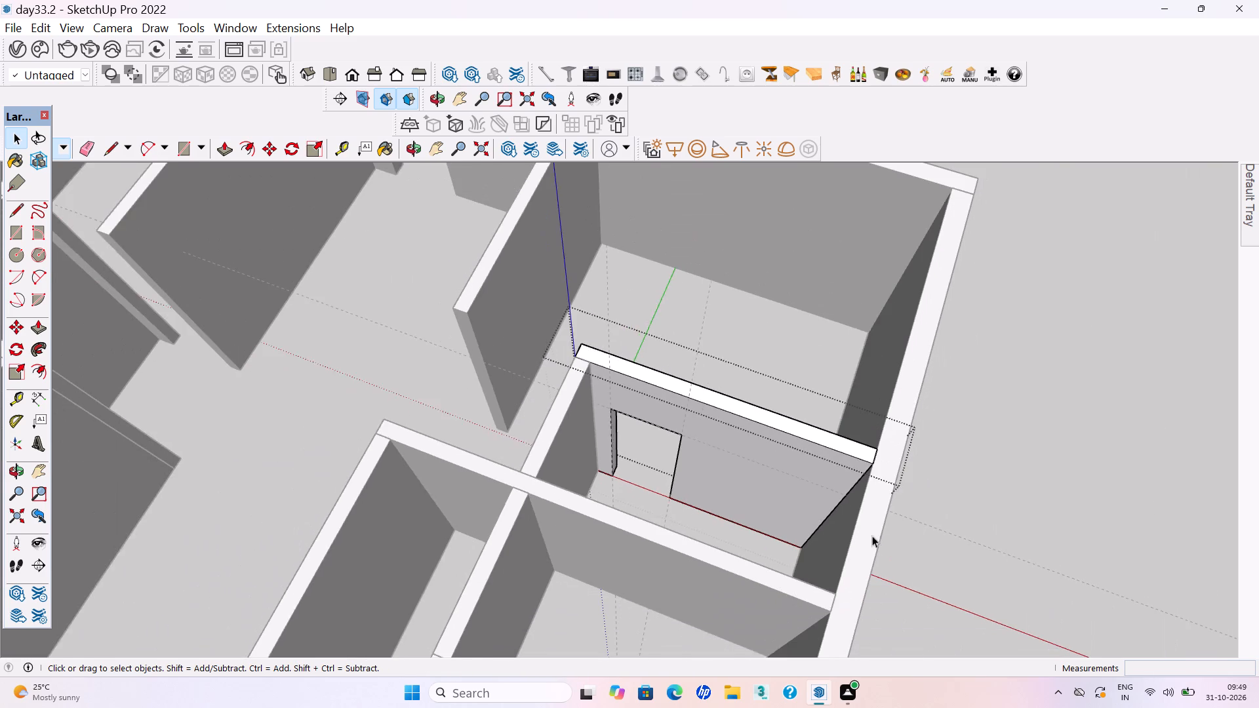
pyautogui.click(961, 621)
# On the adjoining short partition closing the neighbouring small room, place two vertical guides about 2' 10" apart and a horizontal guide at 7'.
pyautogui.scroll(-13, 786, 445)
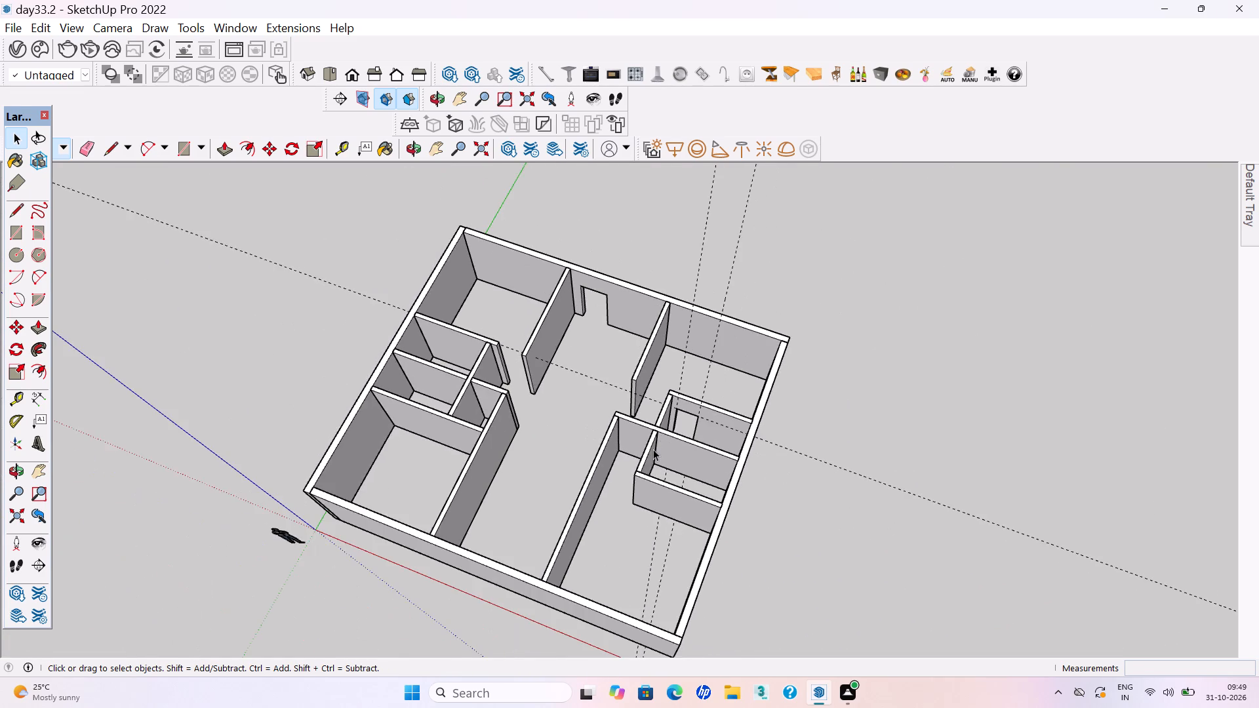
pyautogui.moveTo(653, 449); pyautogui.dragTo(809, 423, button='middle')
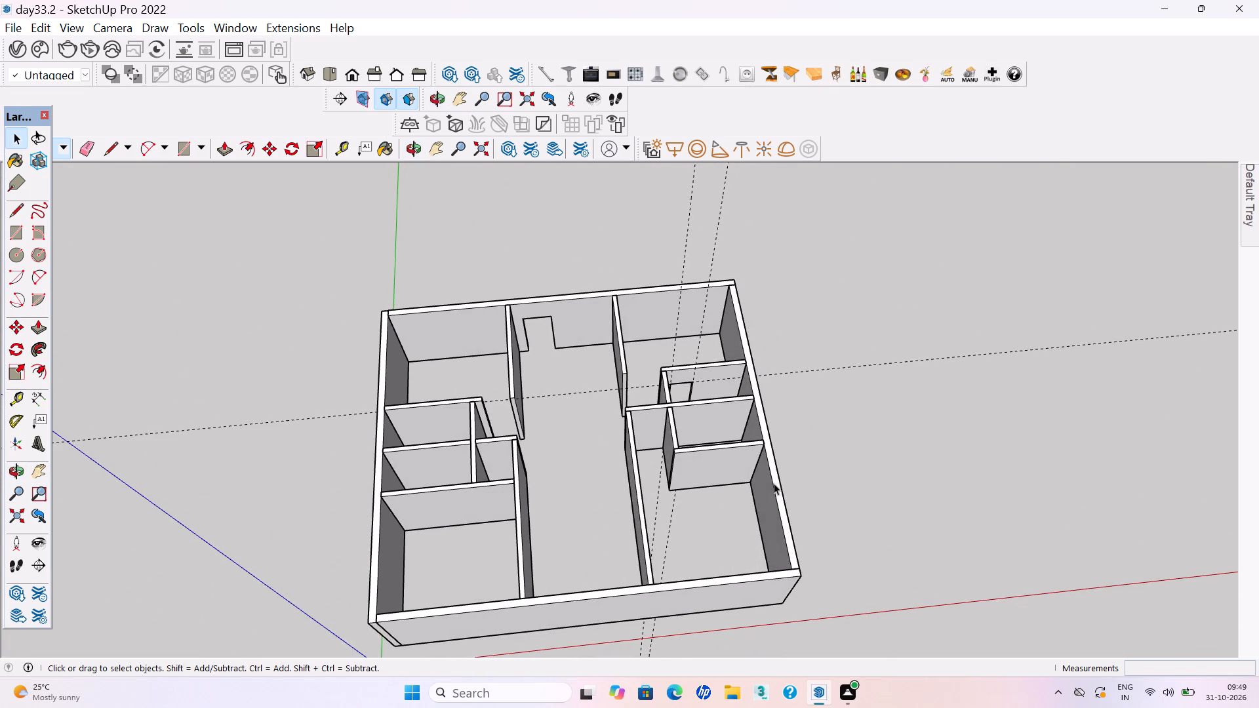
pyautogui.scroll(3, 723, 467)
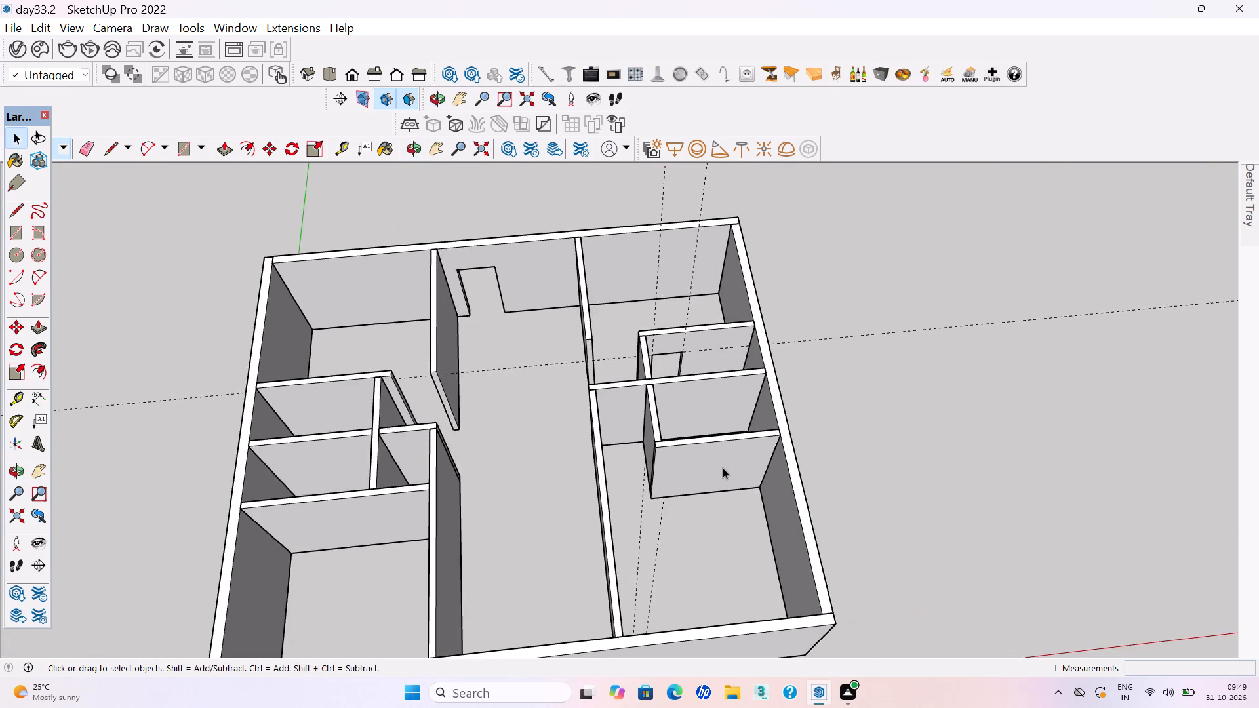
pyautogui.scroll(8, 675, 453)
pyautogui.moveTo(624, 442); pyautogui.dragTo(967, 468, button='middle')
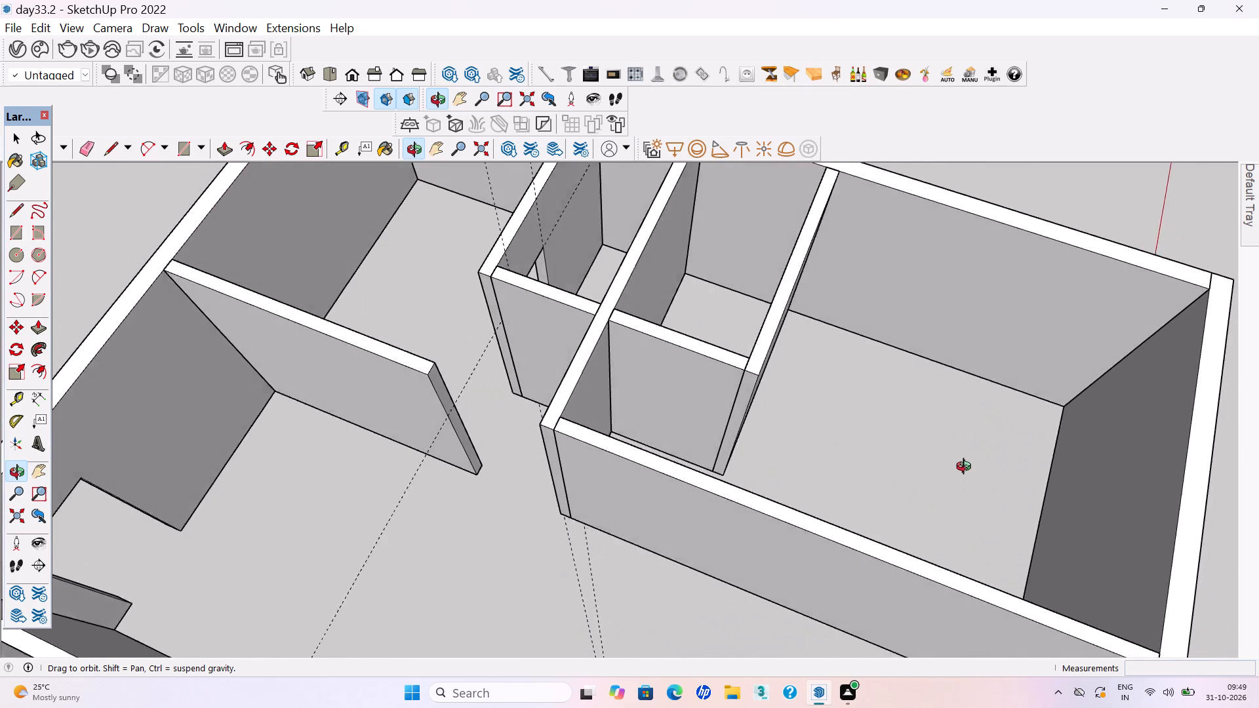
pyautogui.moveTo(967, 468); pyautogui.dragTo(1020, 465, button='middle')
pyautogui.middleClick(1020, 463)
pyautogui.scroll(4, 719, 387)
pyautogui.moveTo(726, 392); pyautogui.dragTo(752, 416, button='middle')
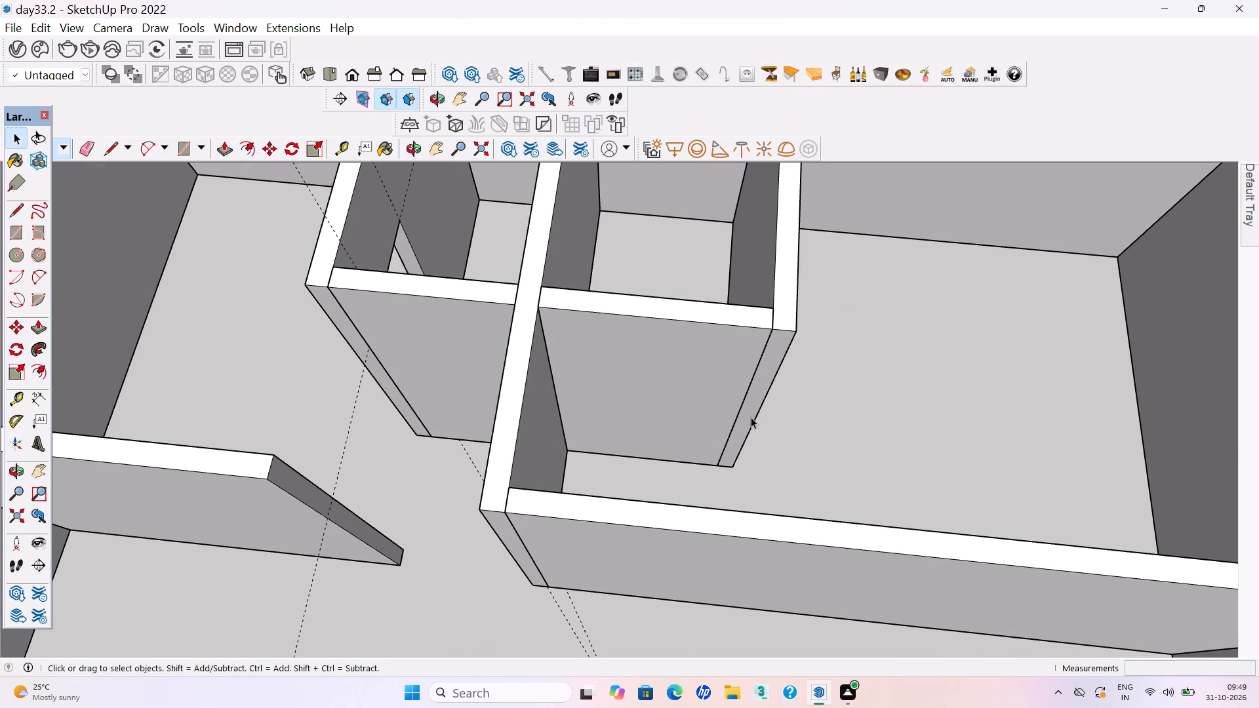
pyautogui.press('t')
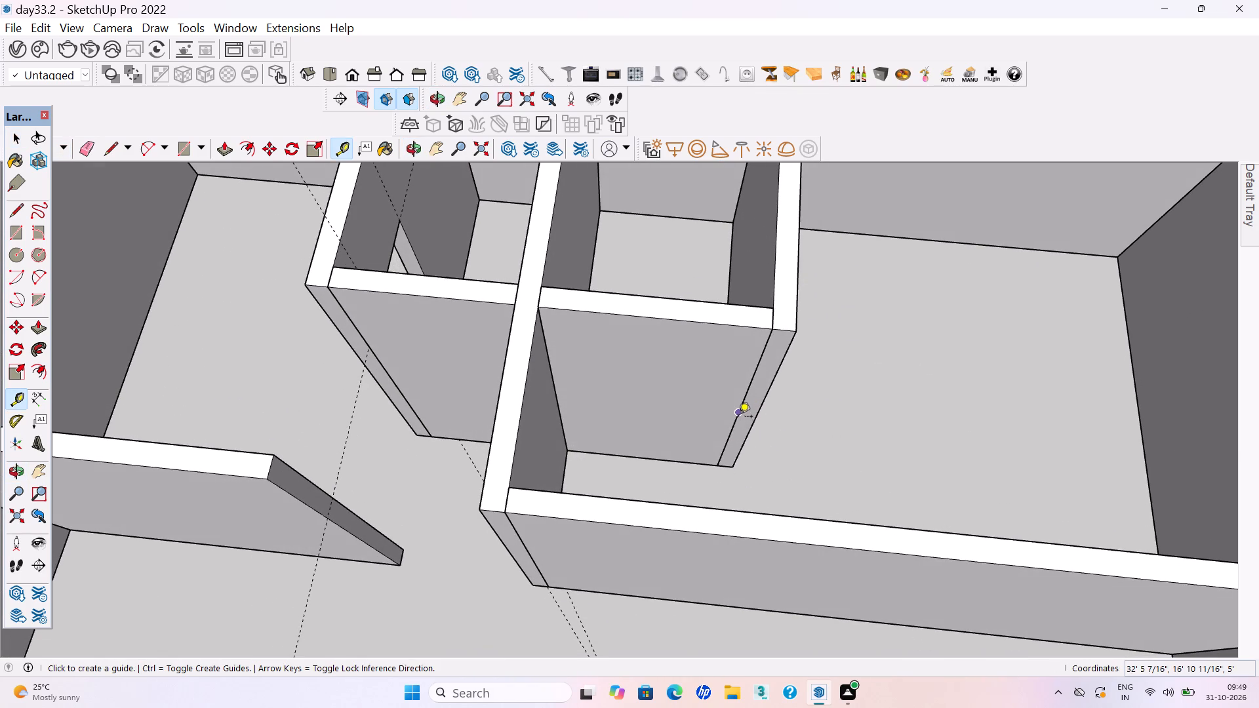
pyautogui.click(738, 417)
pyautogui.click(712, 418)
pyautogui.click(721, 393)
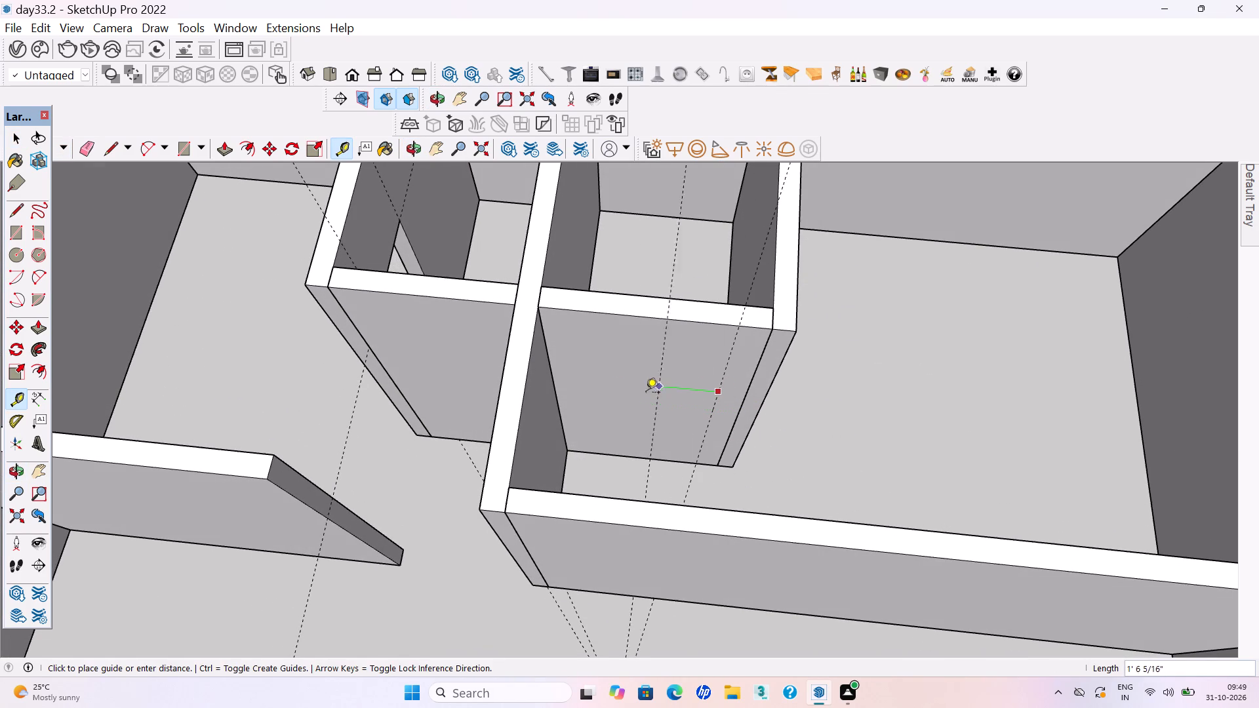
pyautogui.click(607, 386)
pyautogui.click(650, 457)
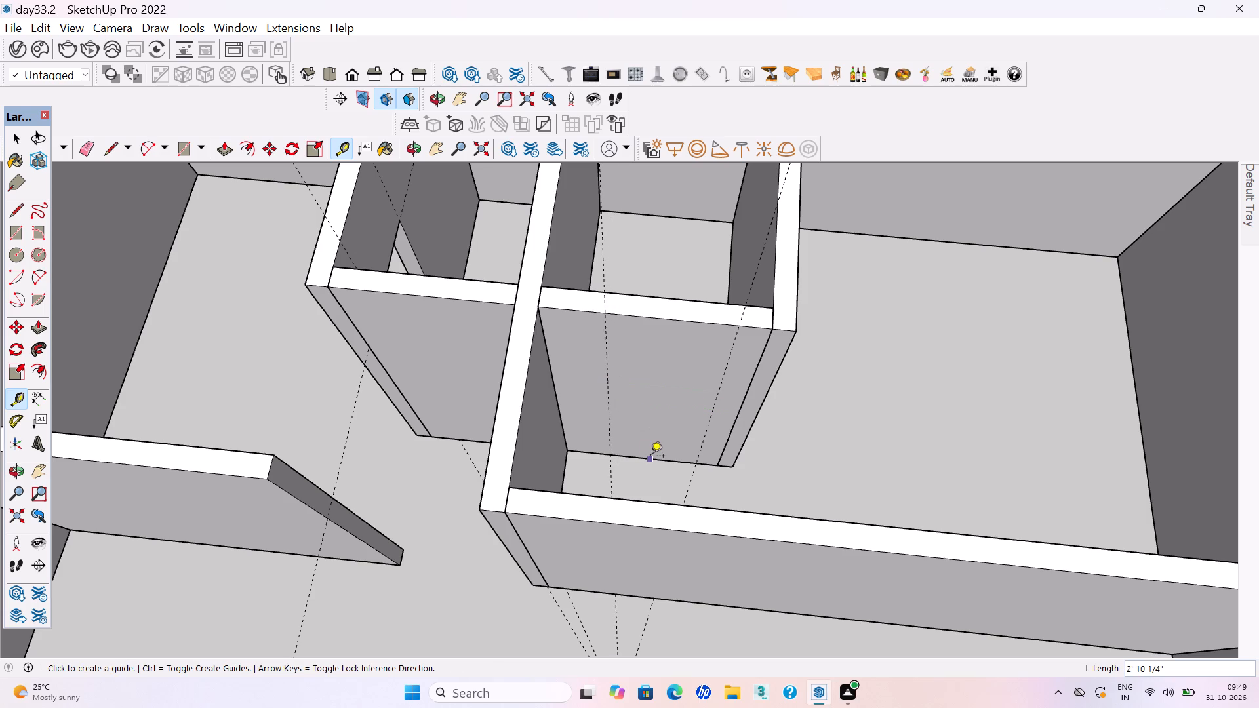
pyautogui.write("7'")
pyautogui.press('Return')
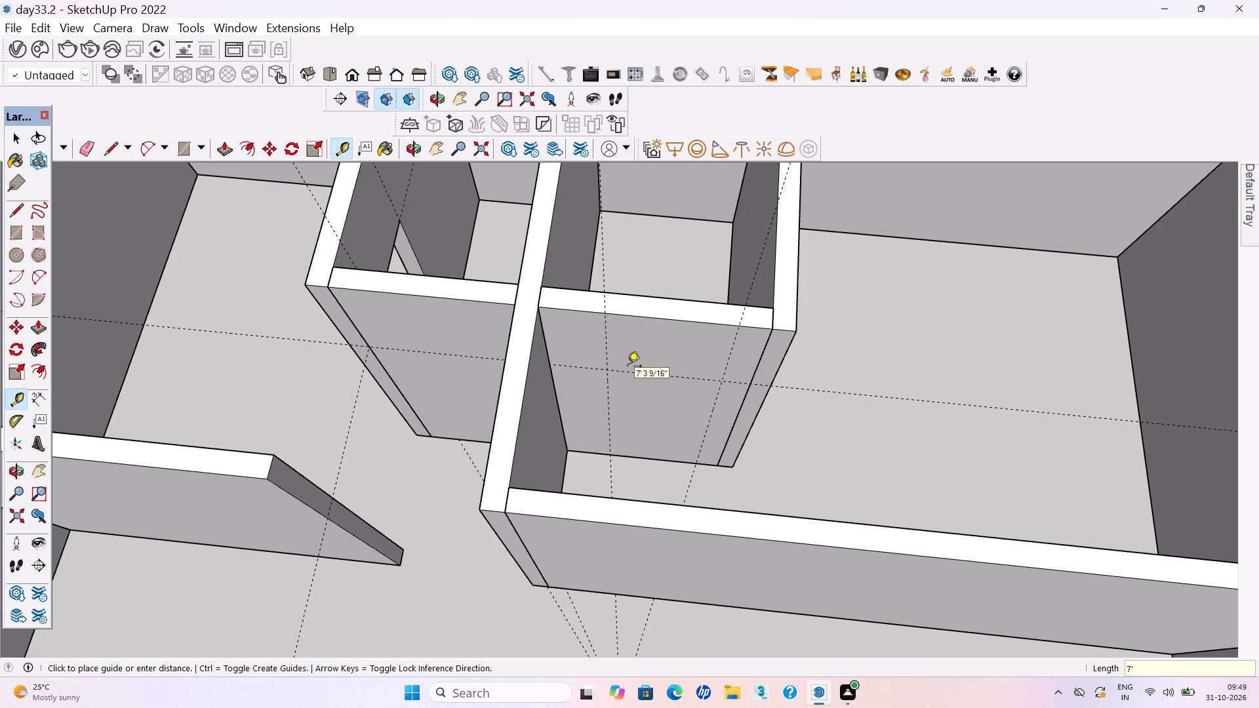
pyautogui.press('space')
# Inside the short partition's group, draw a 7' by about 2' 10" rectangle from the guides and push it 6" through as a door opening.
pyautogui.doubleClick(645, 420)
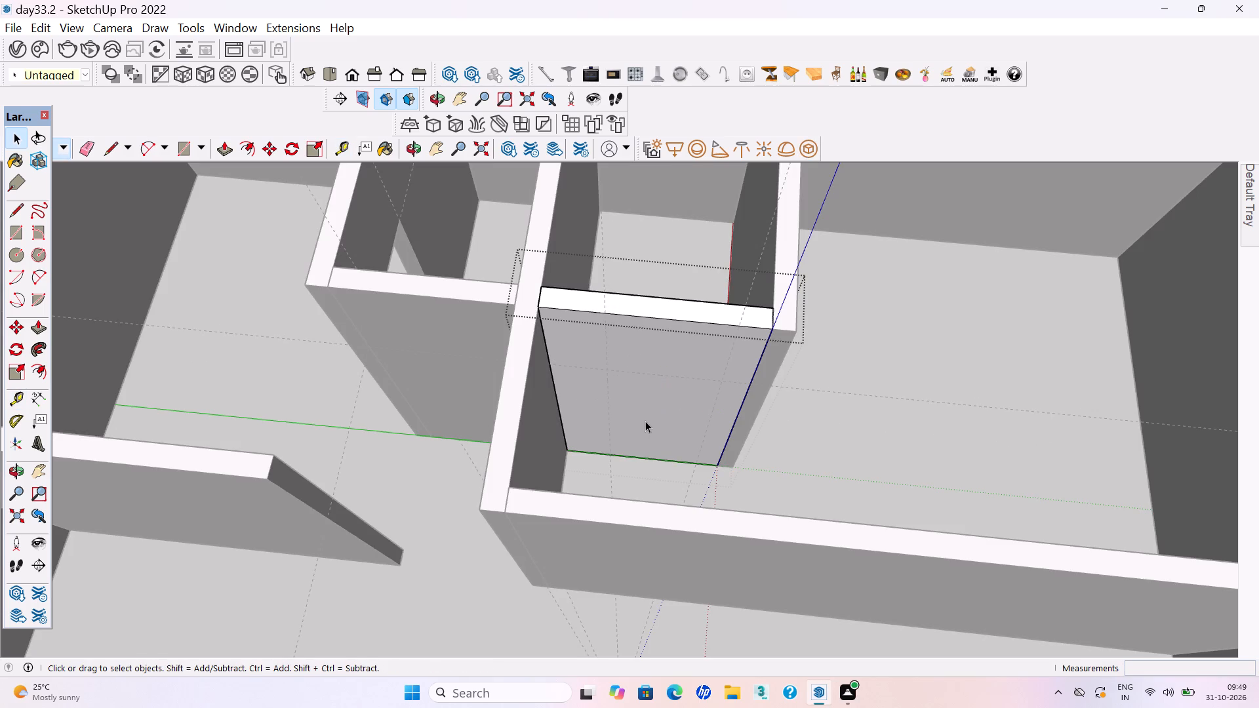
pyautogui.click(644, 420)
pyautogui.press('r')
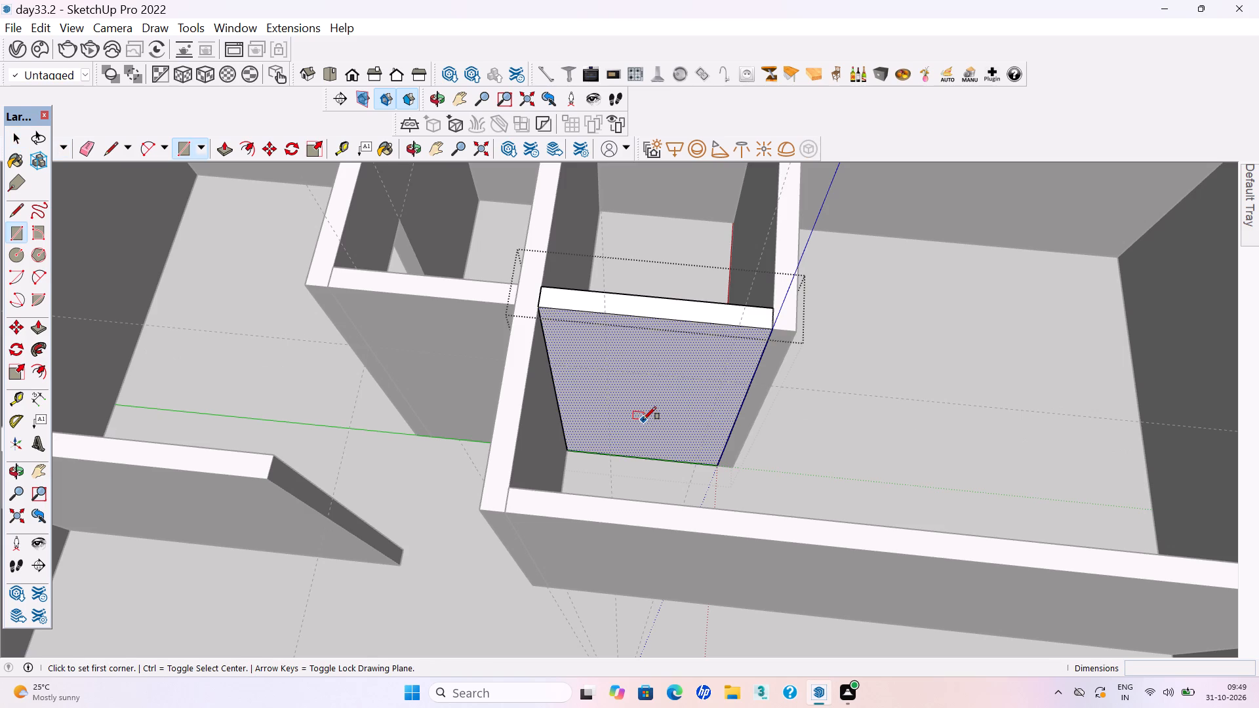
pyautogui.scroll(2, 647, 418)
pyautogui.moveTo(647, 420); pyautogui.dragTo(593, 359, button='middle')
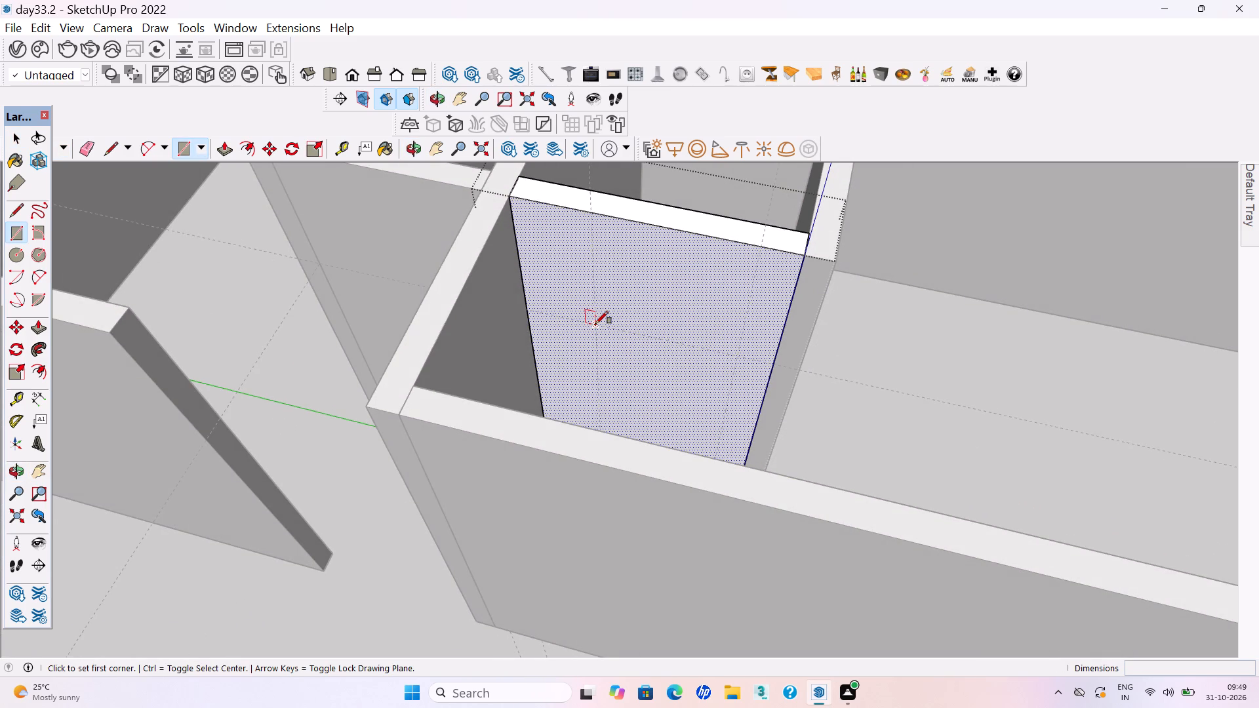
pyautogui.click(595, 324)
pyautogui.moveTo(693, 437); pyautogui.dragTo(657, 471, button='middle')
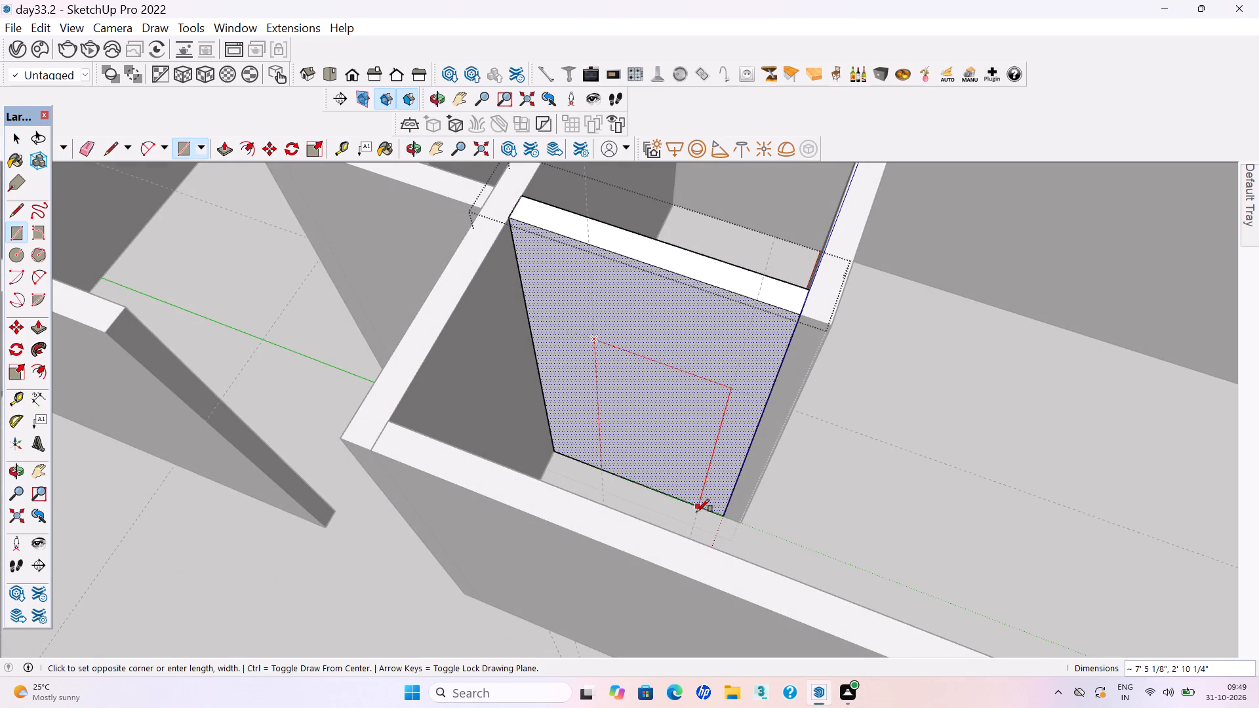
pyautogui.click(699, 507)
pyautogui.press('p')
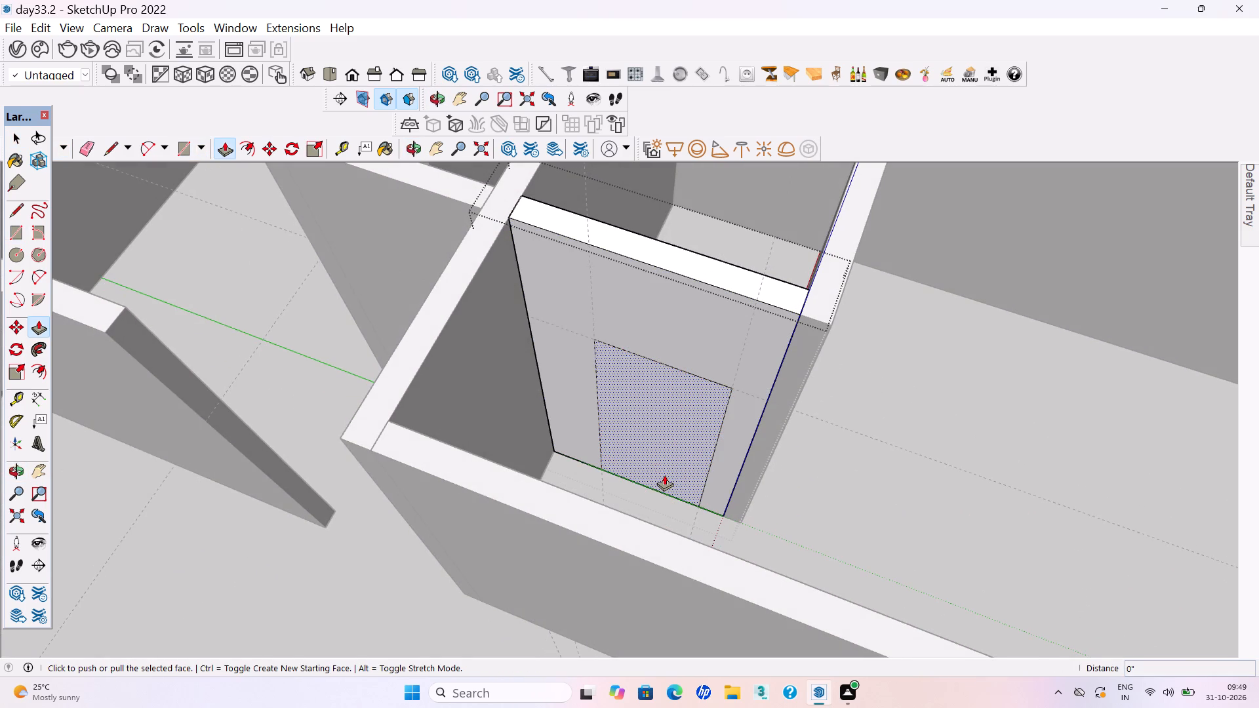
pyautogui.click(664, 475)
pyautogui.click(647, 444)
pyautogui.scroll(-5, 652, 444)
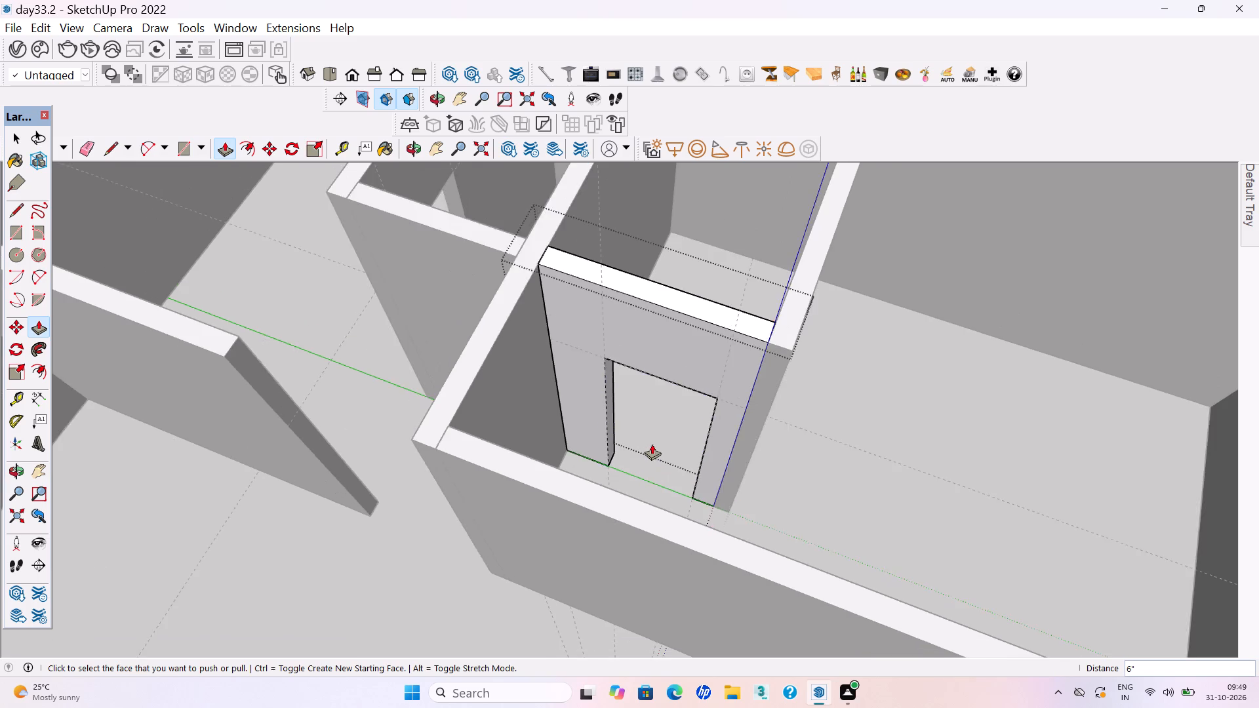
pyautogui.scroll(-15, 652, 444)
pyautogui.press('space')
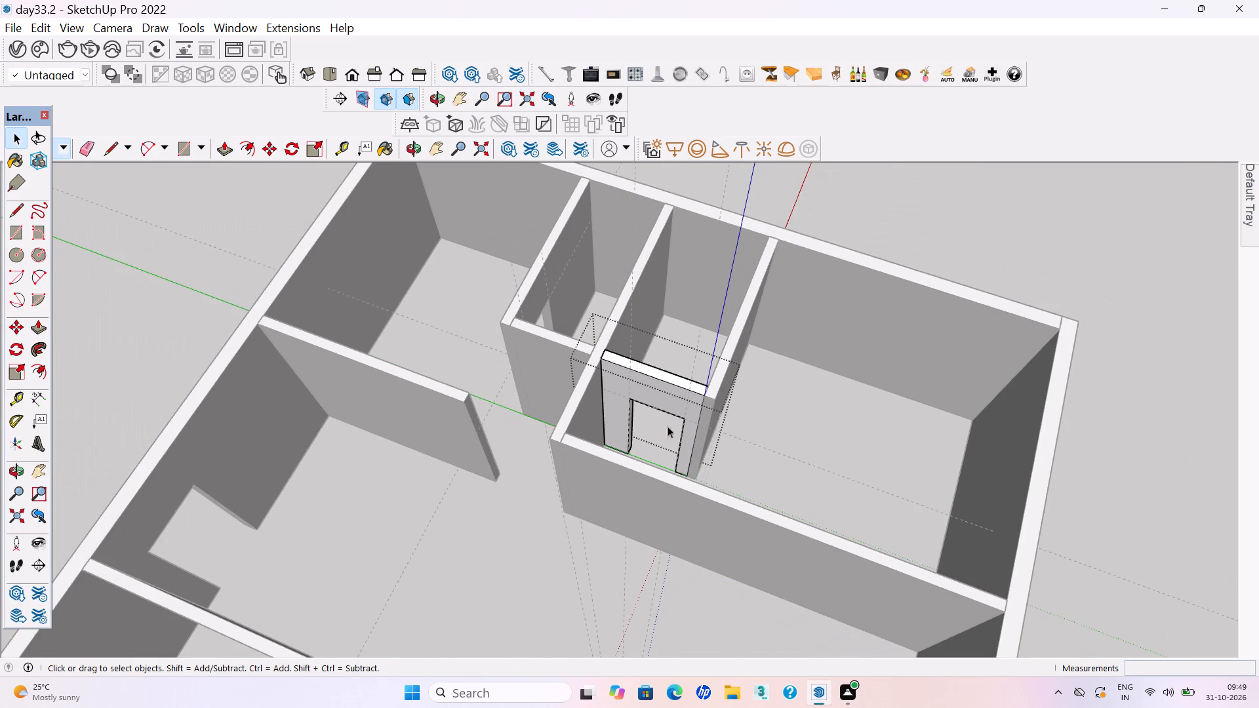
pyautogui.click(755, 487)
# On the long partition beside the small rooms, place vertical guides about 6' 7" from its free end and 3' 10" further, plus a horizontal guide at 7'.
pyautogui.scroll(-8, 679, 447)
pyautogui.moveTo(562, 440); pyautogui.dragTo(671, 343, button='middle')
pyautogui.scroll(2, 649, 443)
pyautogui.press('t')
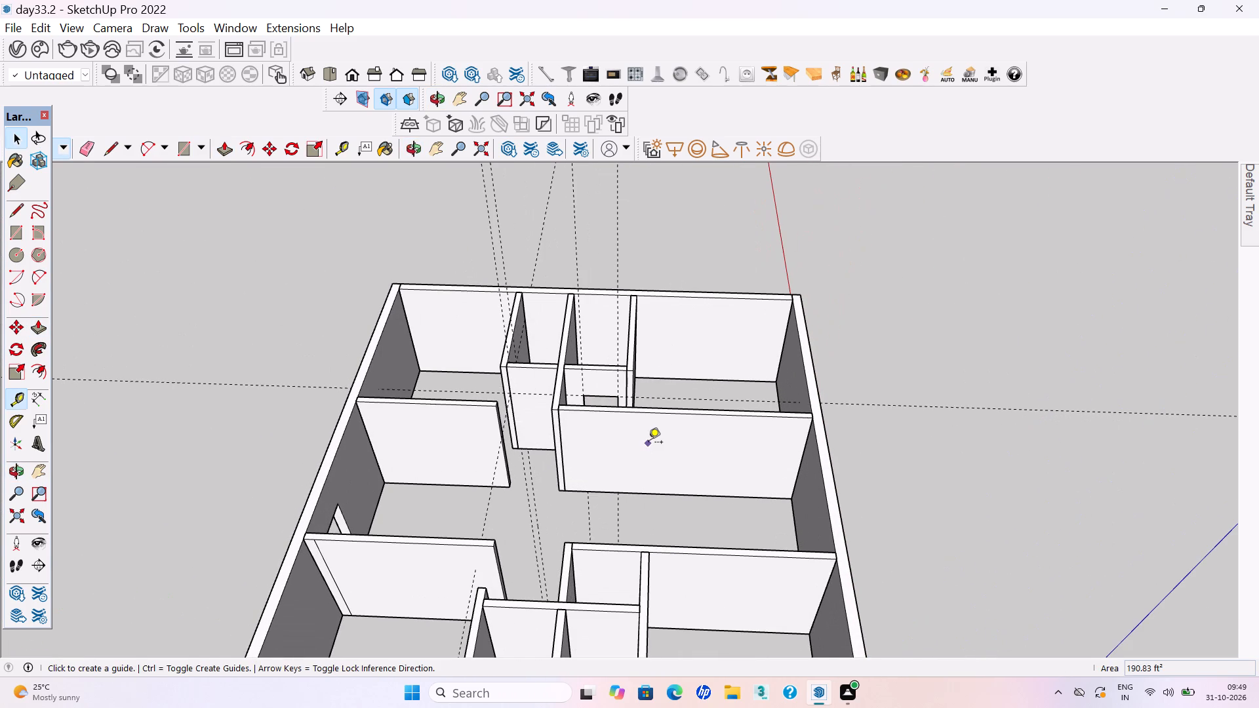
pyautogui.click(566, 451)
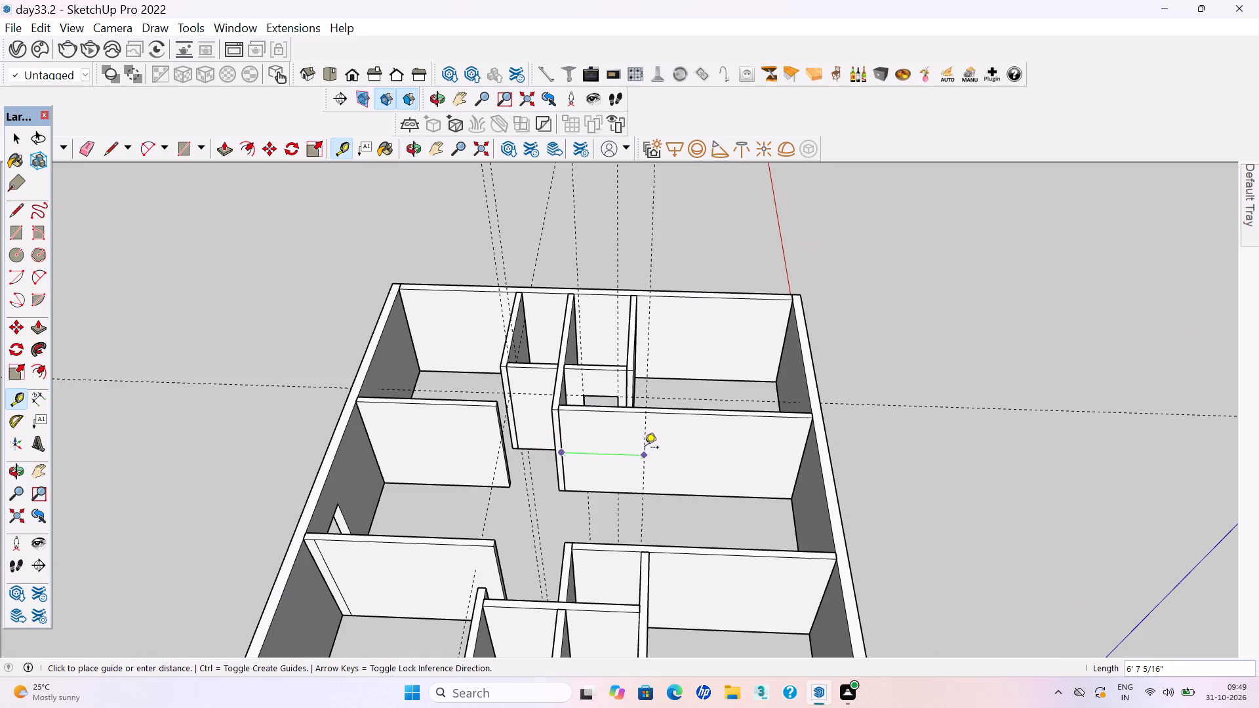
pyautogui.click(645, 448)
pyautogui.click(645, 431)
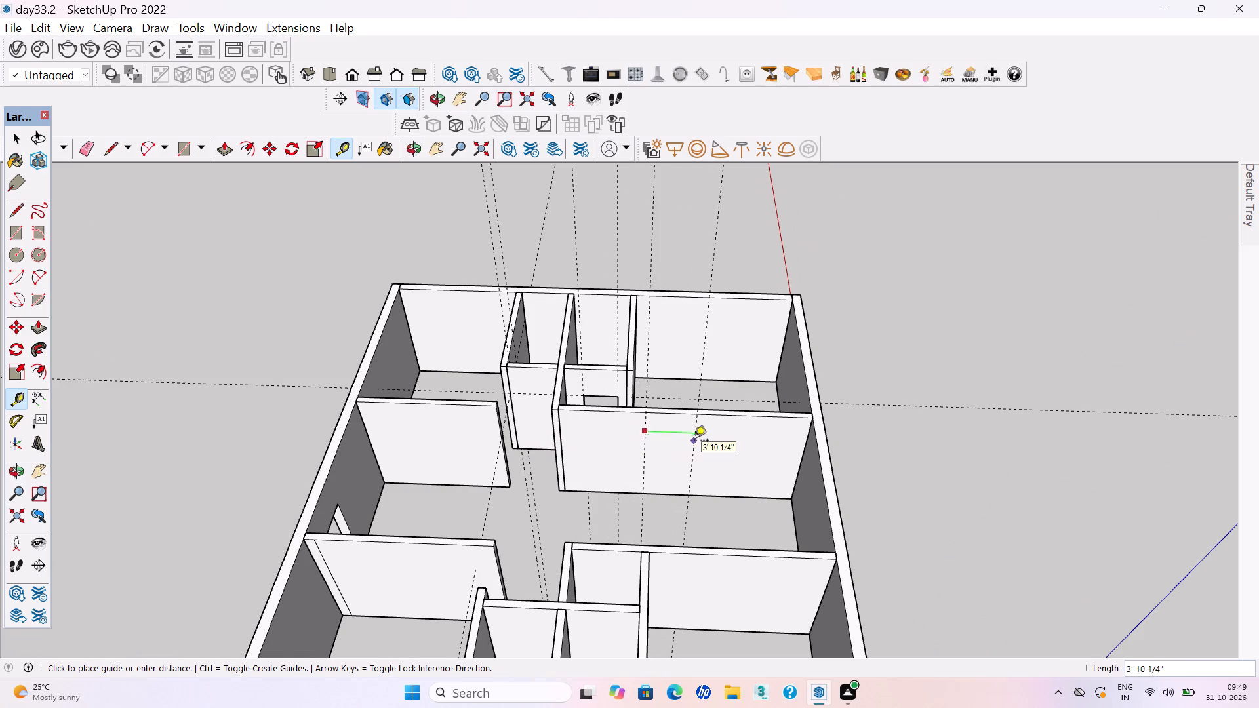
pyautogui.click(694, 441)
pyautogui.moveTo(681, 465); pyautogui.dragTo(660, 490, button='middle')
pyautogui.click(659, 491)
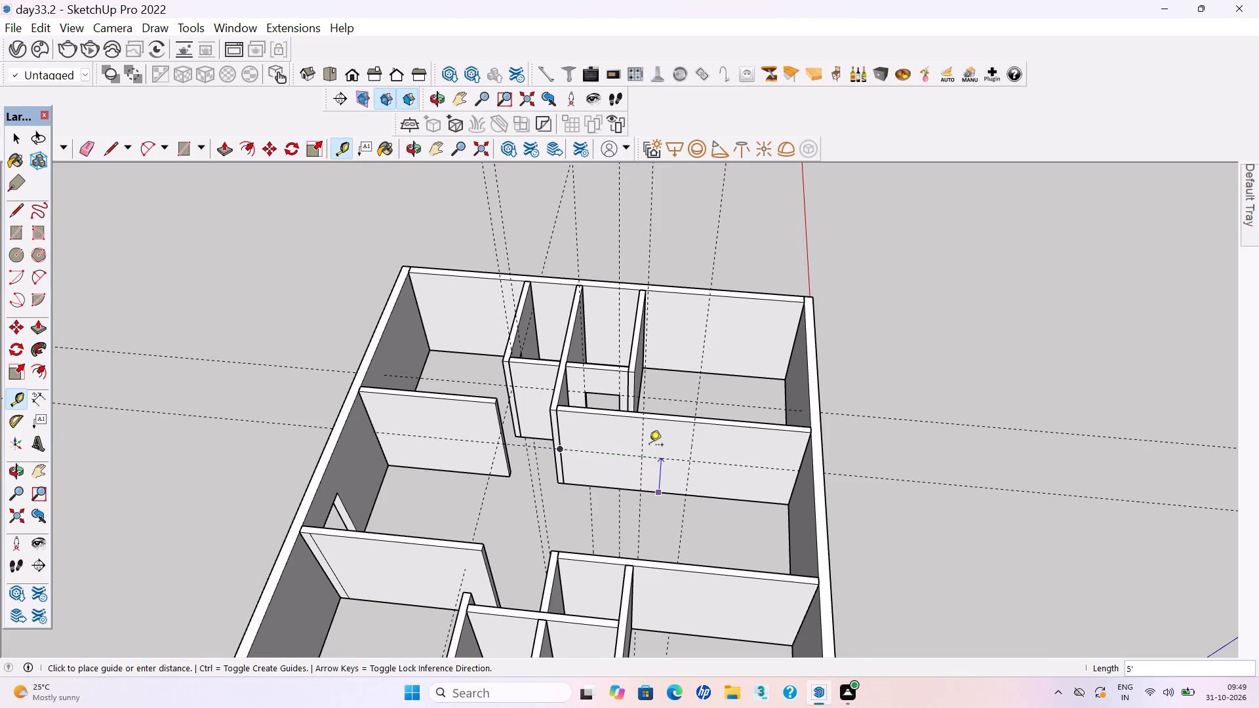
pyautogui.write("7'")
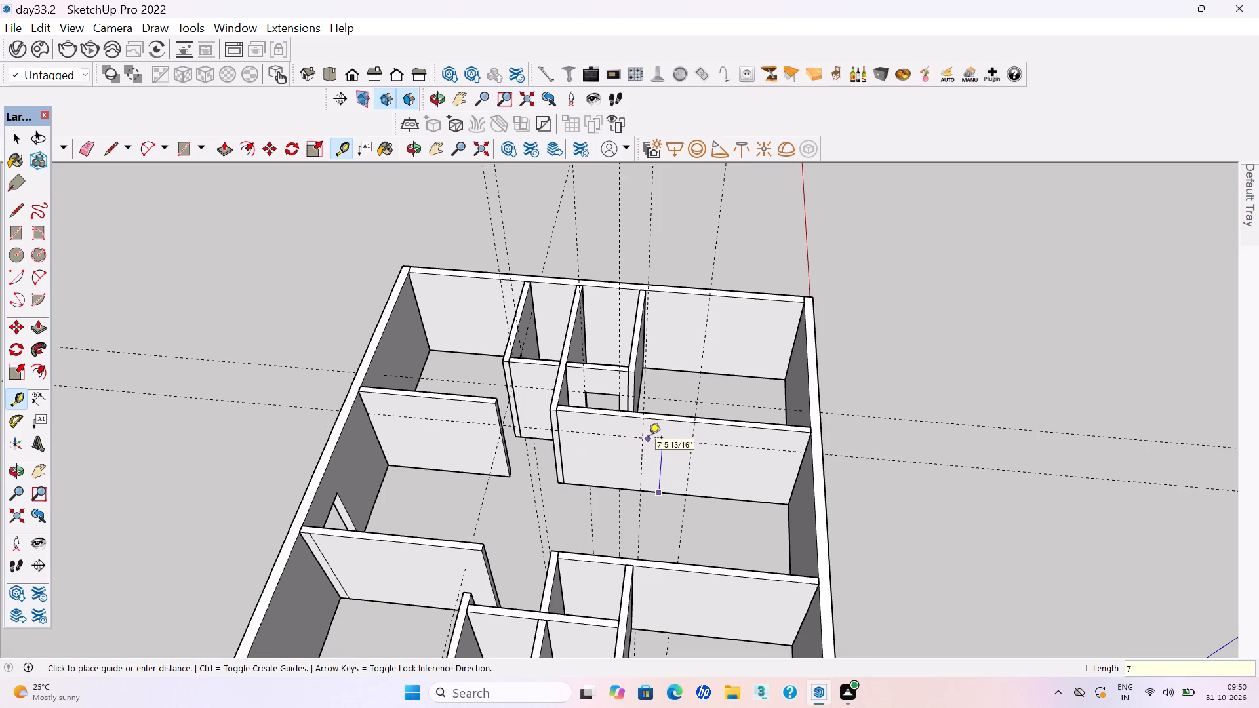
pyautogui.press('Return')
pyautogui.press('space')
# Inside the long partition's group, draw a 7' by about 3' 10" rectangle from the guides and push it 6" through as a door opening.
pyautogui.scroll(3, 686, 467)
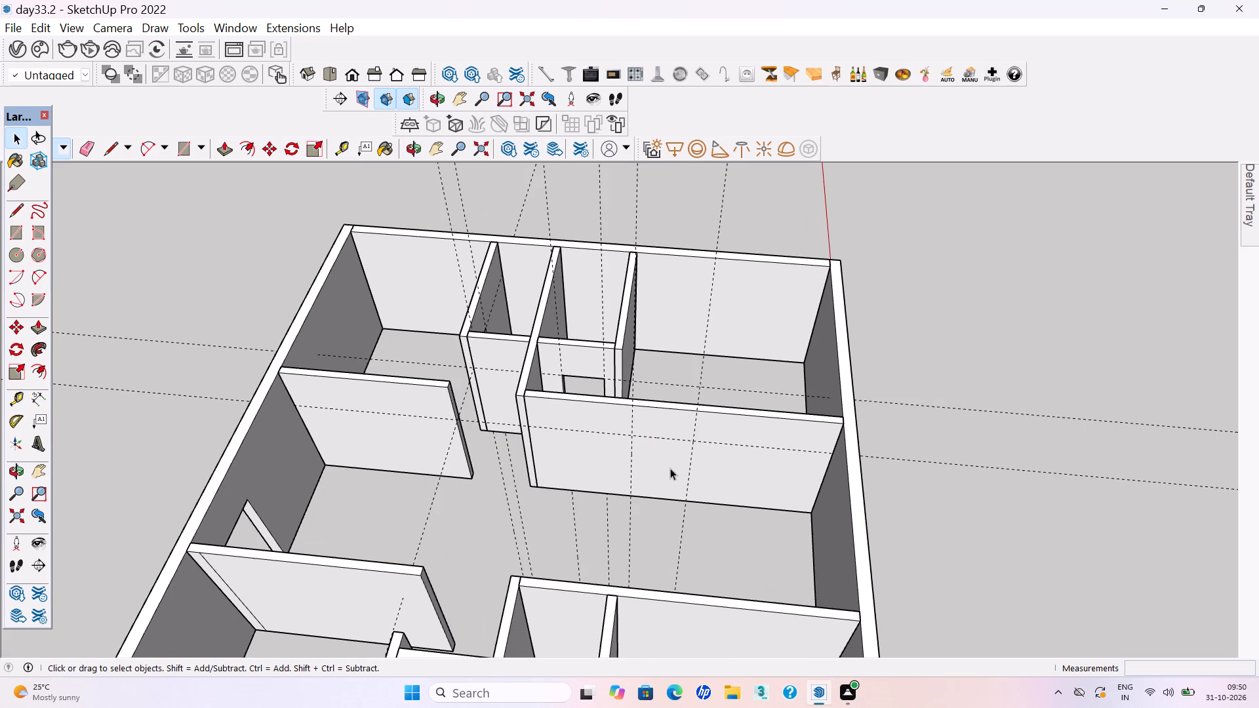
pyautogui.doubleClick(666, 468)
pyautogui.click(658, 473)
pyautogui.press('r')
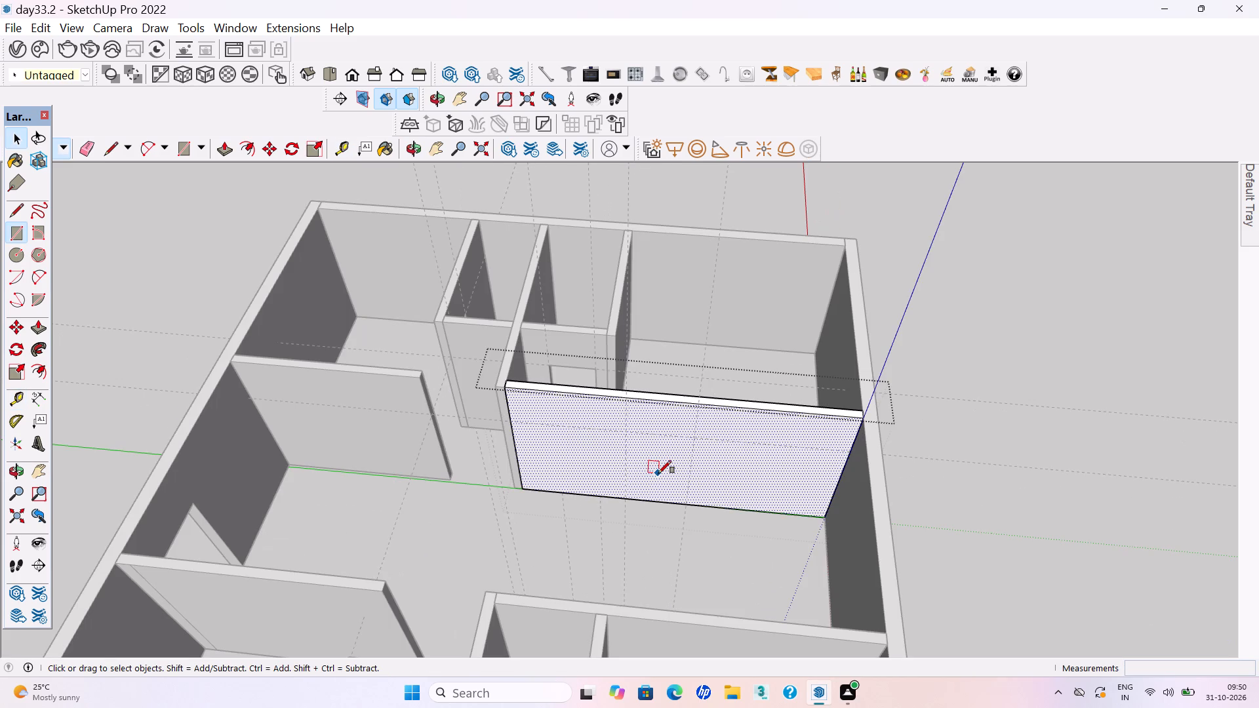
pyautogui.scroll(3, 691, 419)
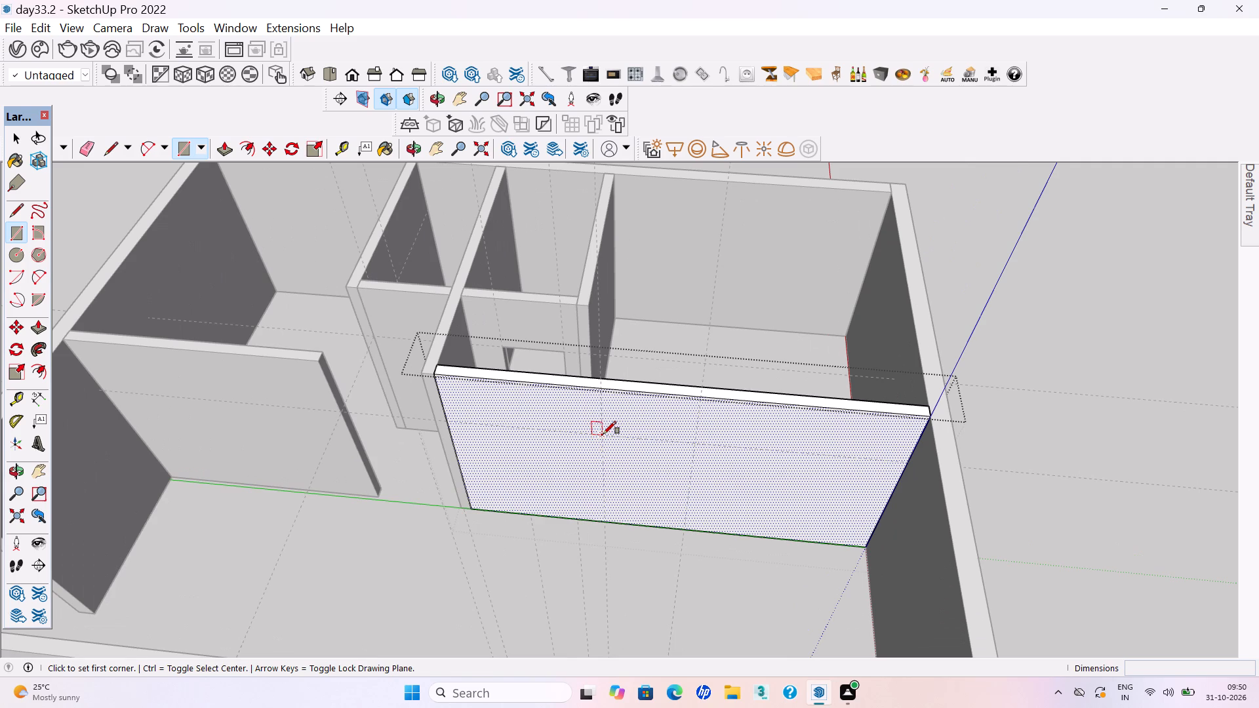
pyautogui.click(603, 434)
pyautogui.click(685, 528)
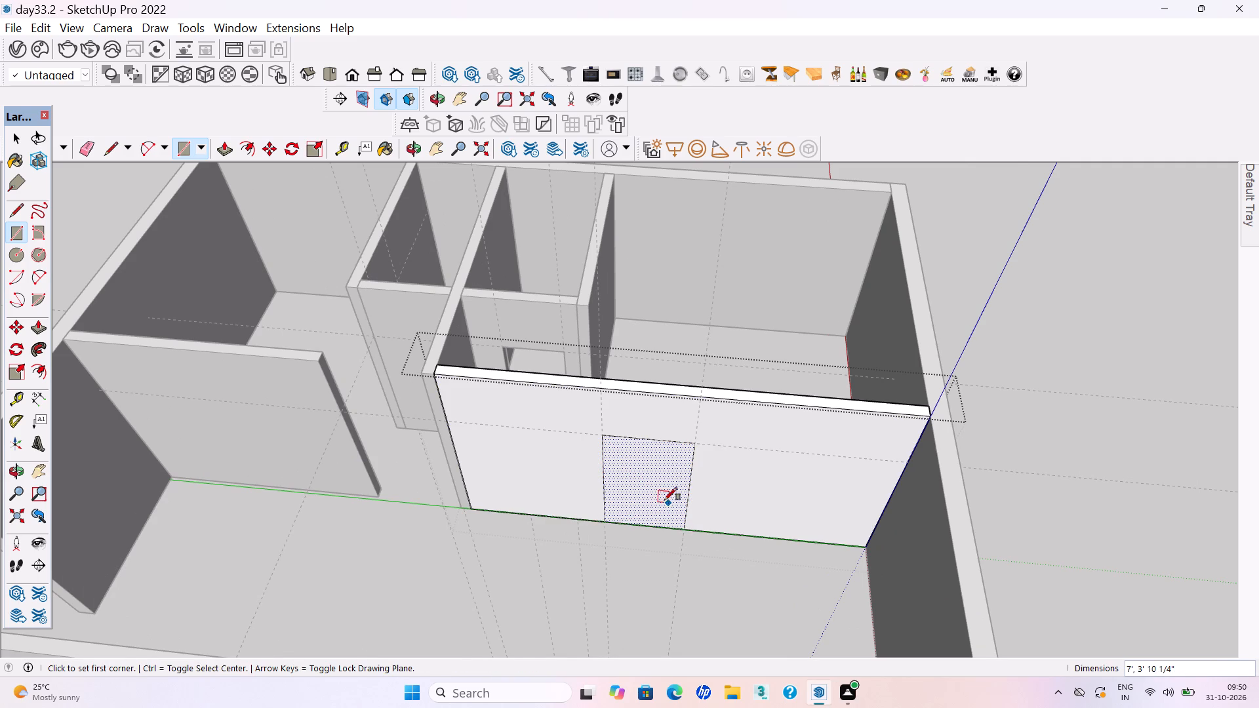
pyautogui.press('p')
pyautogui.click(629, 463)
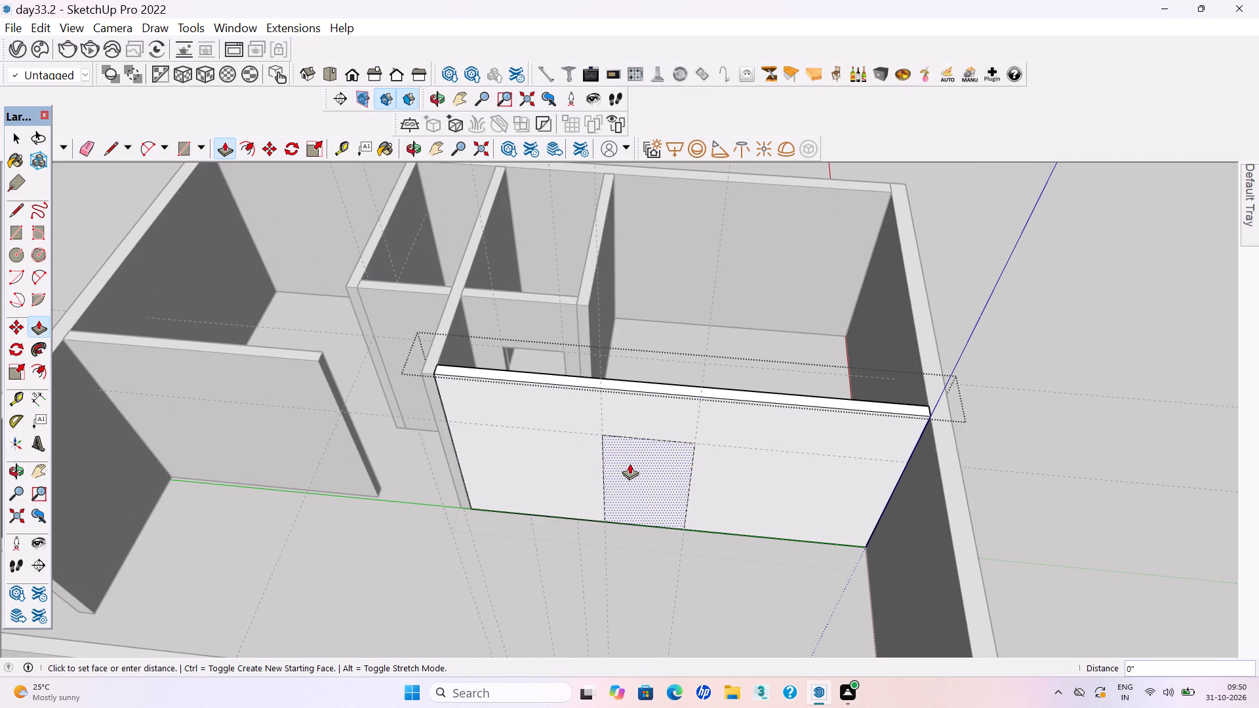
pyautogui.click(620, 455)
pyautogui.scroll(-11, 631, 488)
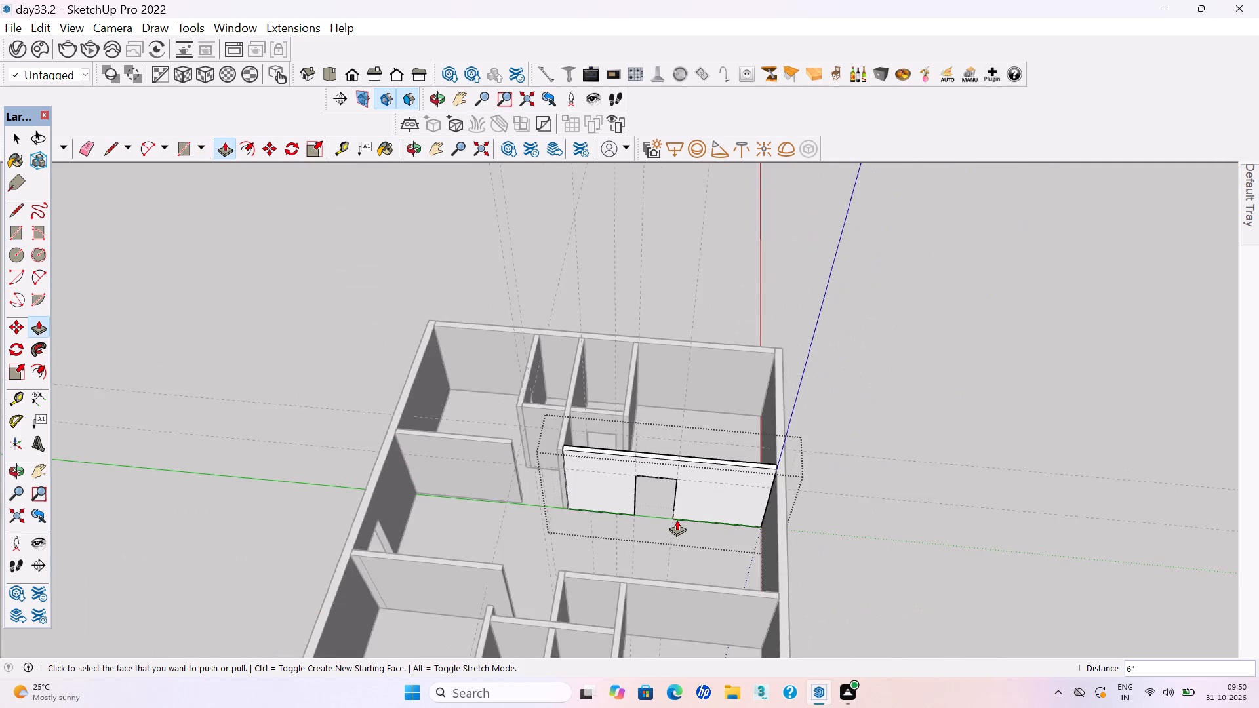
pyautogui.scroll(-3, 677, 520)
pyautogui.press('space')
pyautogui.click(811, 612)
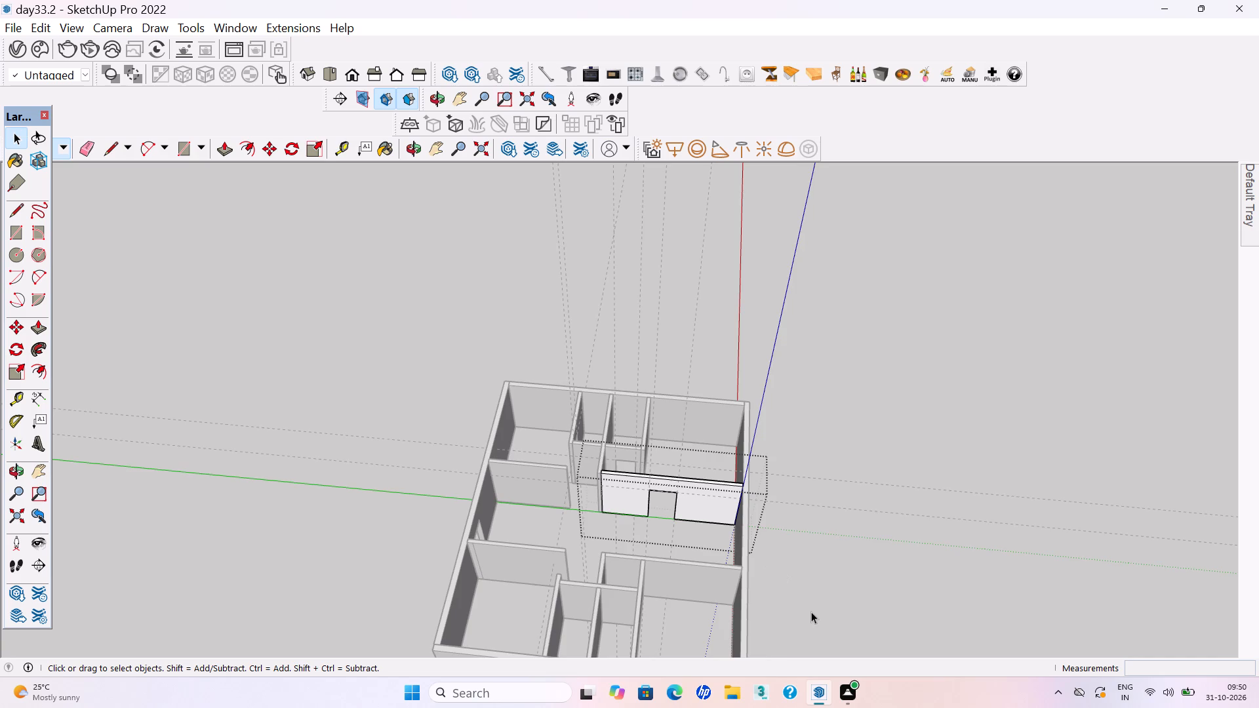
# Leave the partition's group and delete all the remaining vertical and horizontal door guides around the house.
pyautogui.scroll(-4, 736, 584)
pyautogui.moveTo(725, 372); pyautogui.dragTo(693, 317)
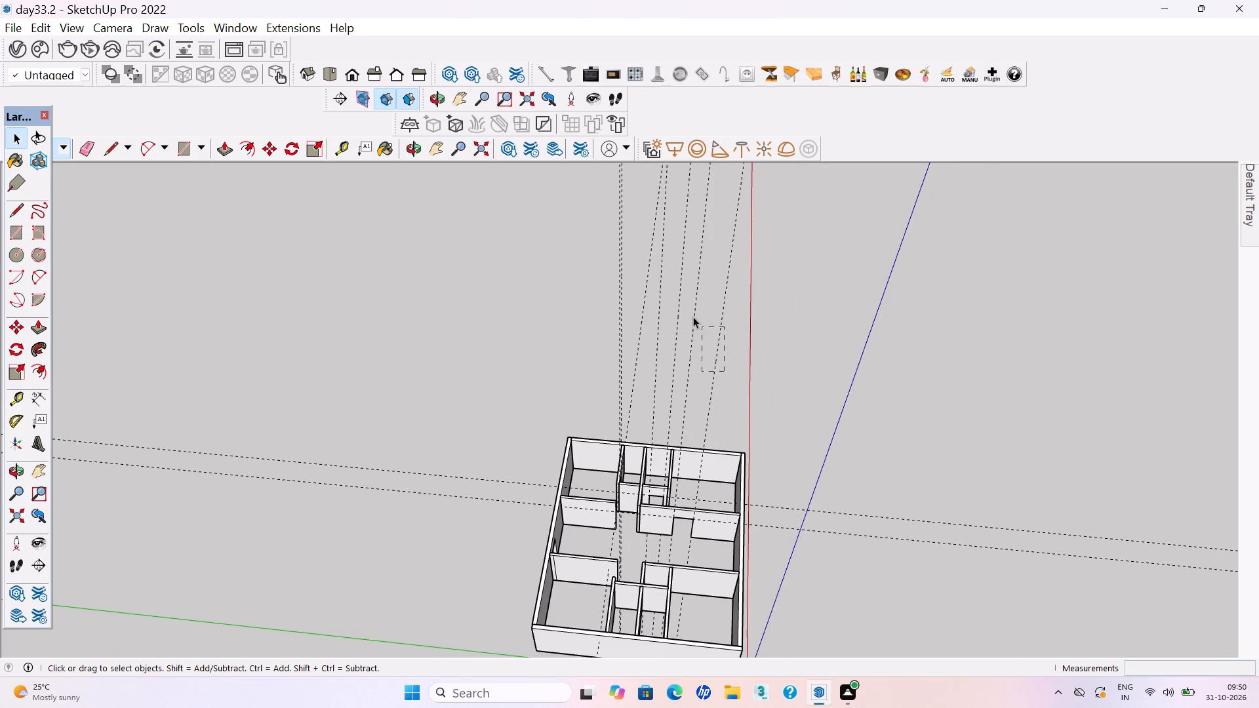
pyautogui.moveTo(693, 317); pyautogui.dragTo(602, 260)
pyautogui.press('Delete')
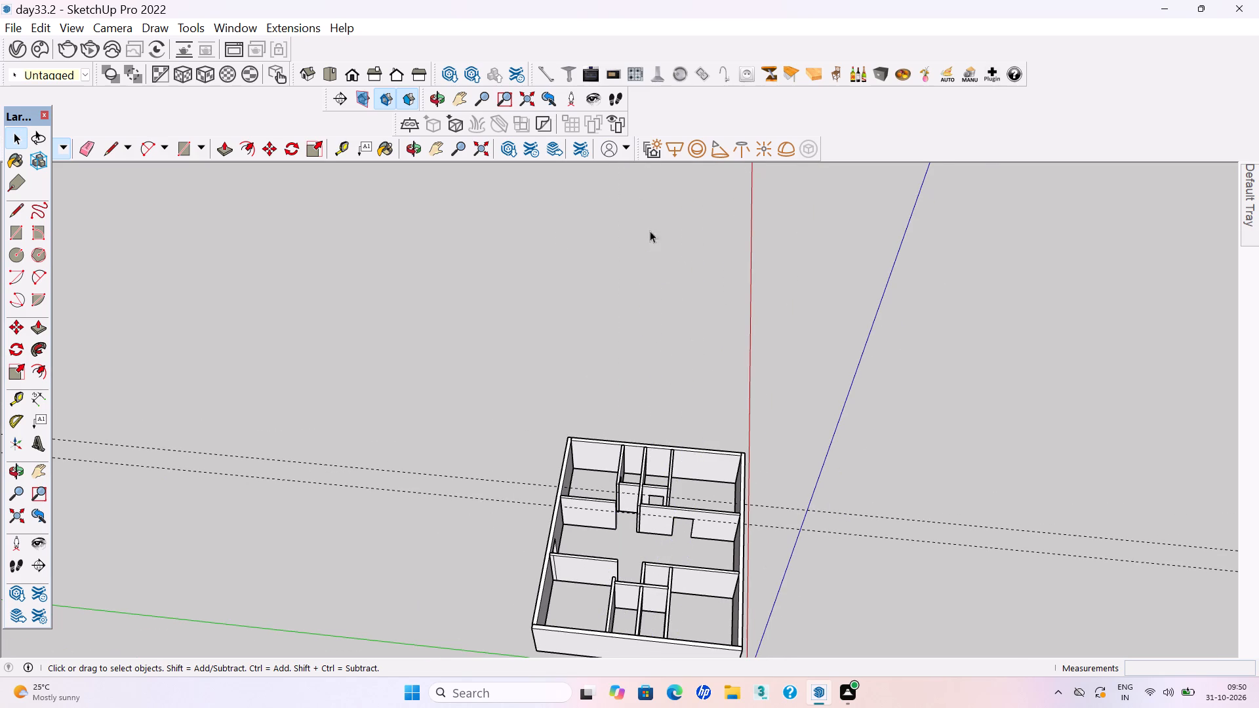
pyautogui.moveTo(993, 583); pyautogui.dragTo(972, 497)
pyautogui.click(971, 496)
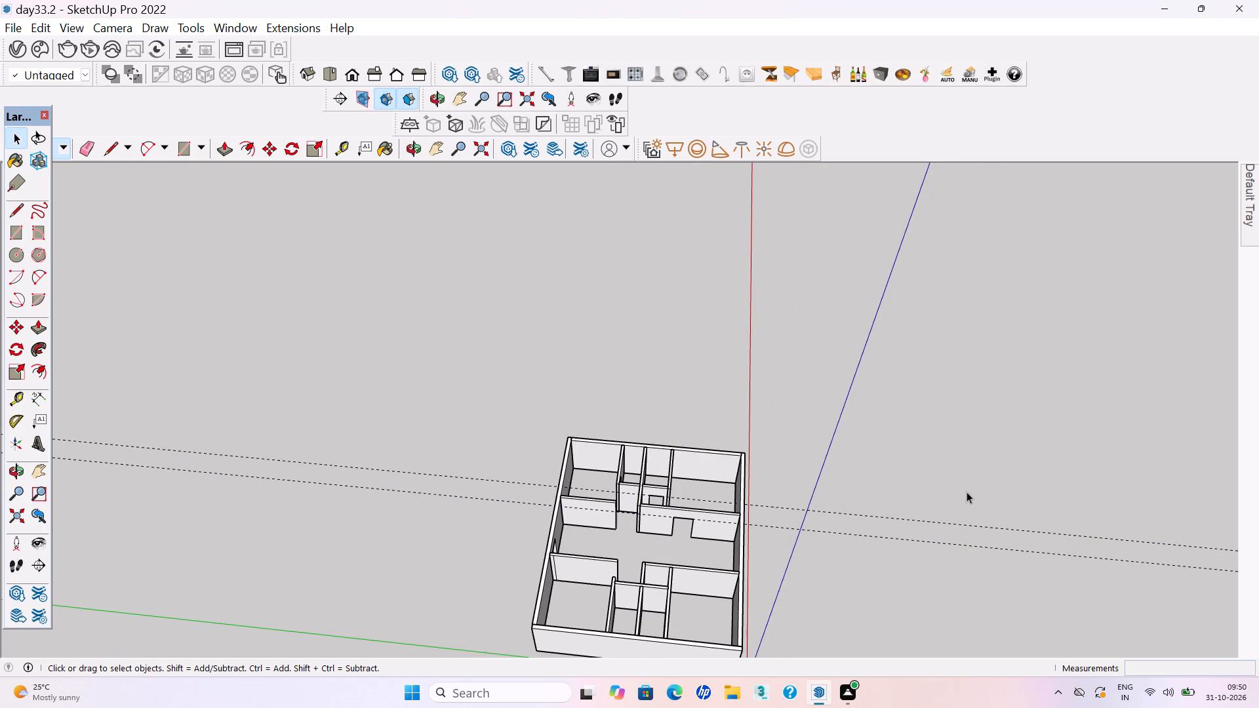
pyautogui.moveTo(1009, 587); pyautogui.dragTo(953, 489)
pyautogui.press('Delete')
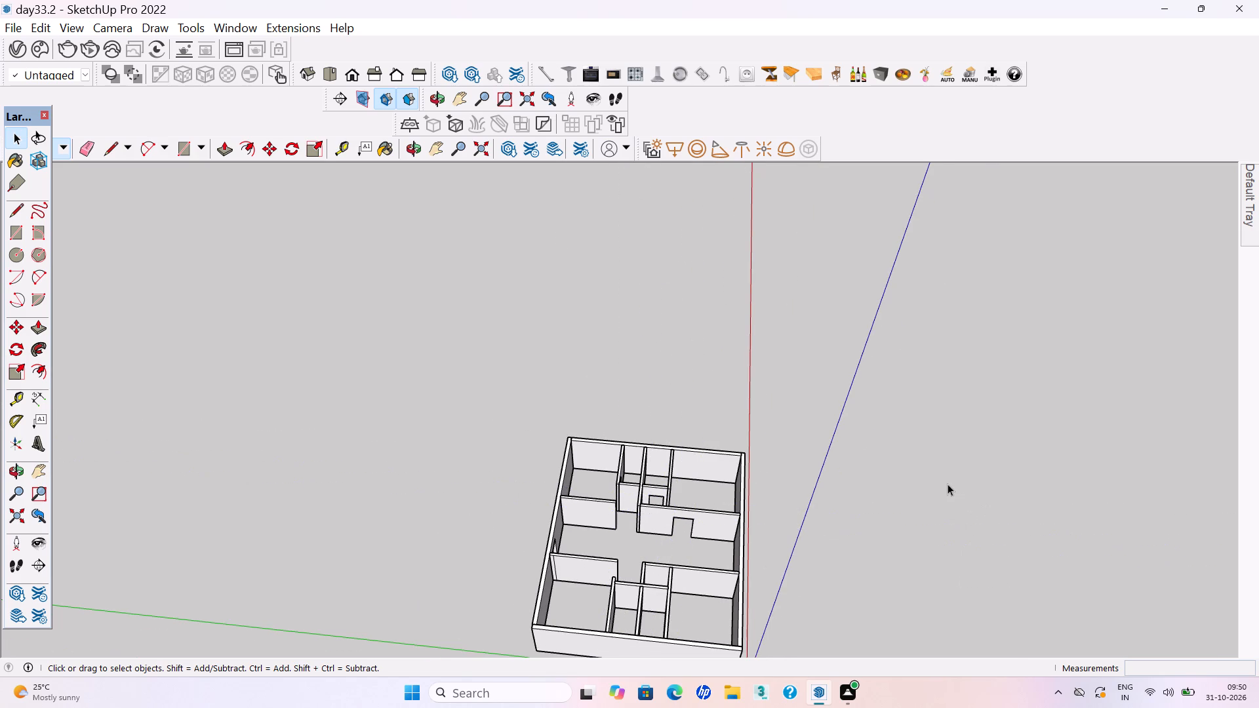
# Save the model.
pyautogui.hotkey('ctrl', 's')
# Examine the whole house from several sides, checking the partitions, door openings and gaps between rooms.
pyautogui.scroll(-5, 599, 459)
pyautogui.scroll(1, 646, 563)
pyautogui.moveTo(647, 564); pyautogui.dragTo(675, 614, button='middle')
pyautogui.scroll(1, 629, 529)
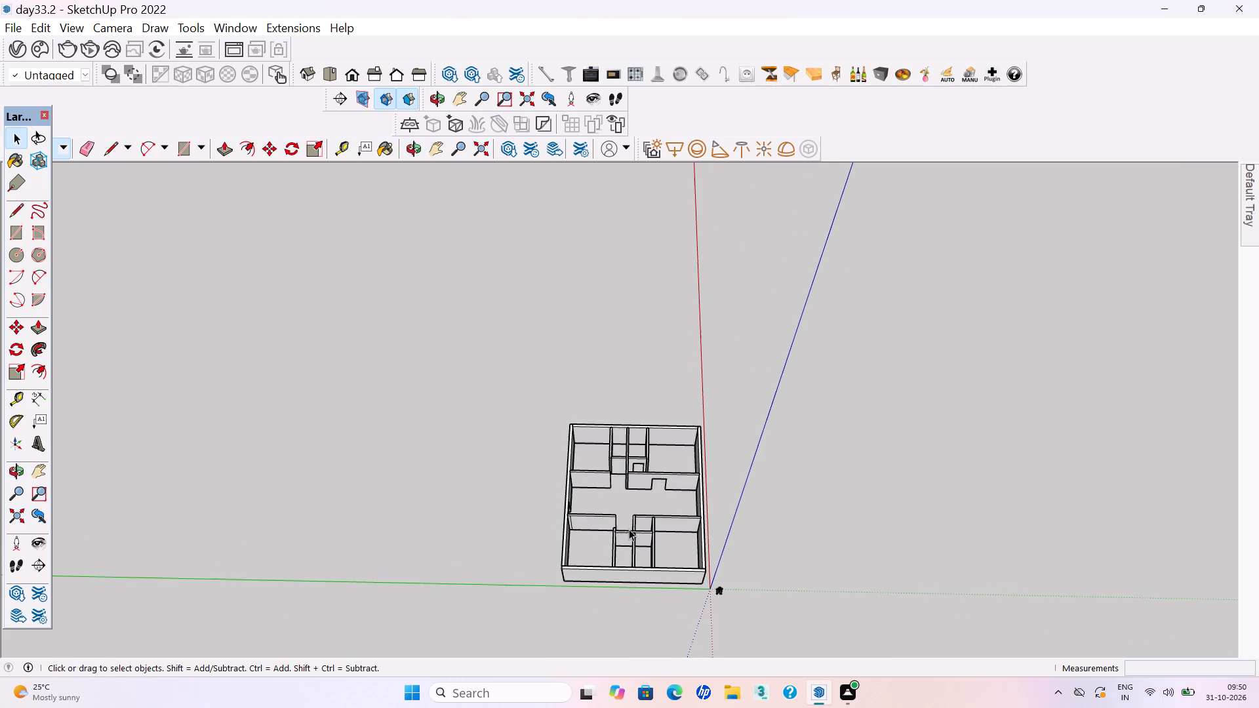
pyautogui.scroll(4, 633, 509)
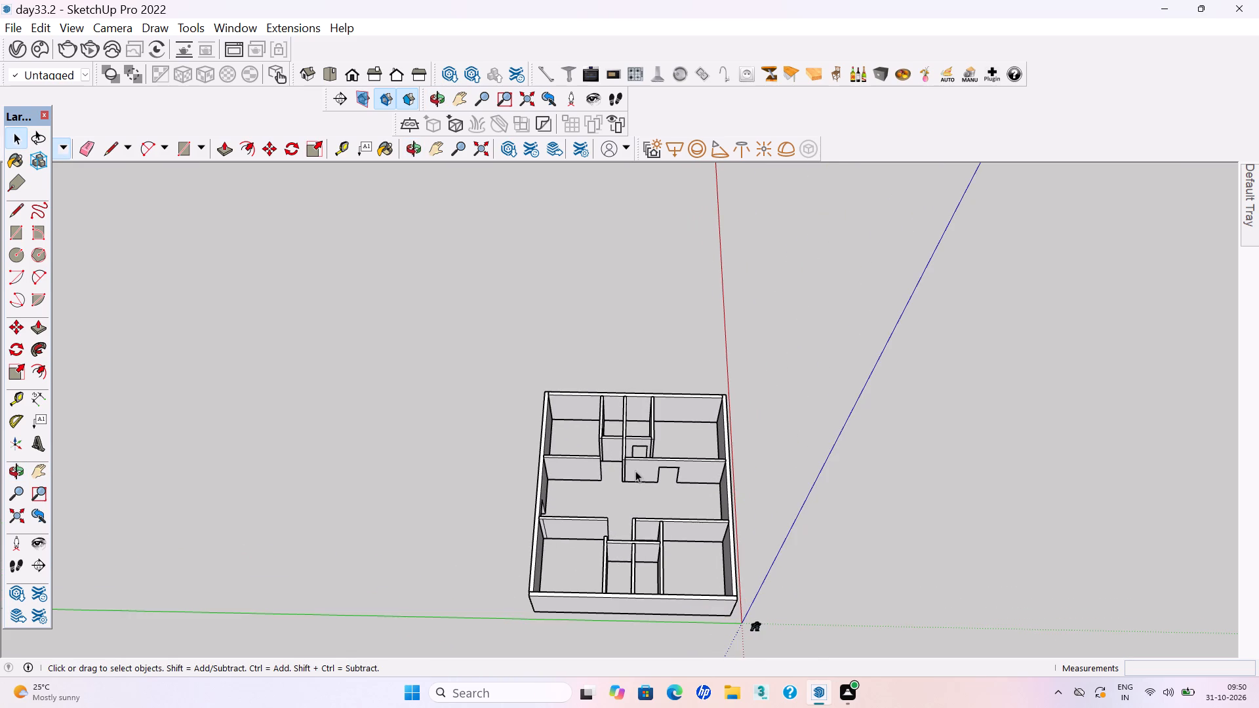
pyautogui.scroll(3, 636, 470)
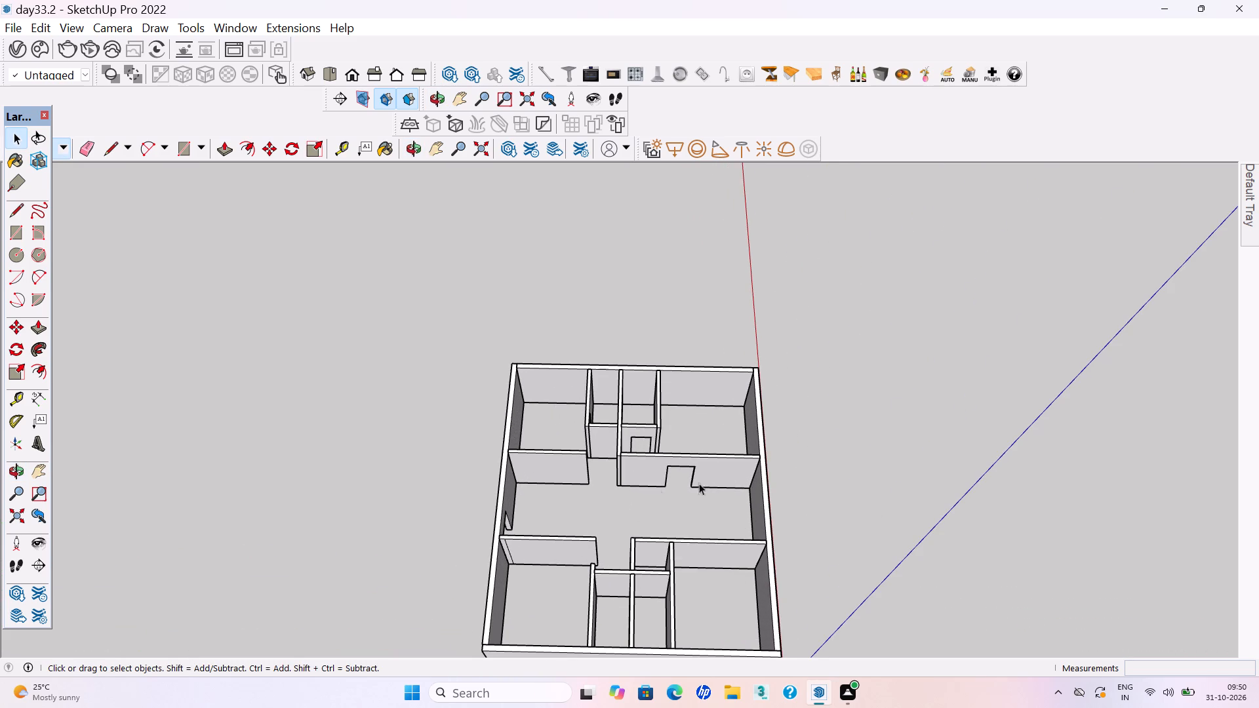
pyautogui.scroll(3, 781, 468)
pyautogui.moveTo(656, 488); pyautogui.dragTo(749, 511, button='middle')
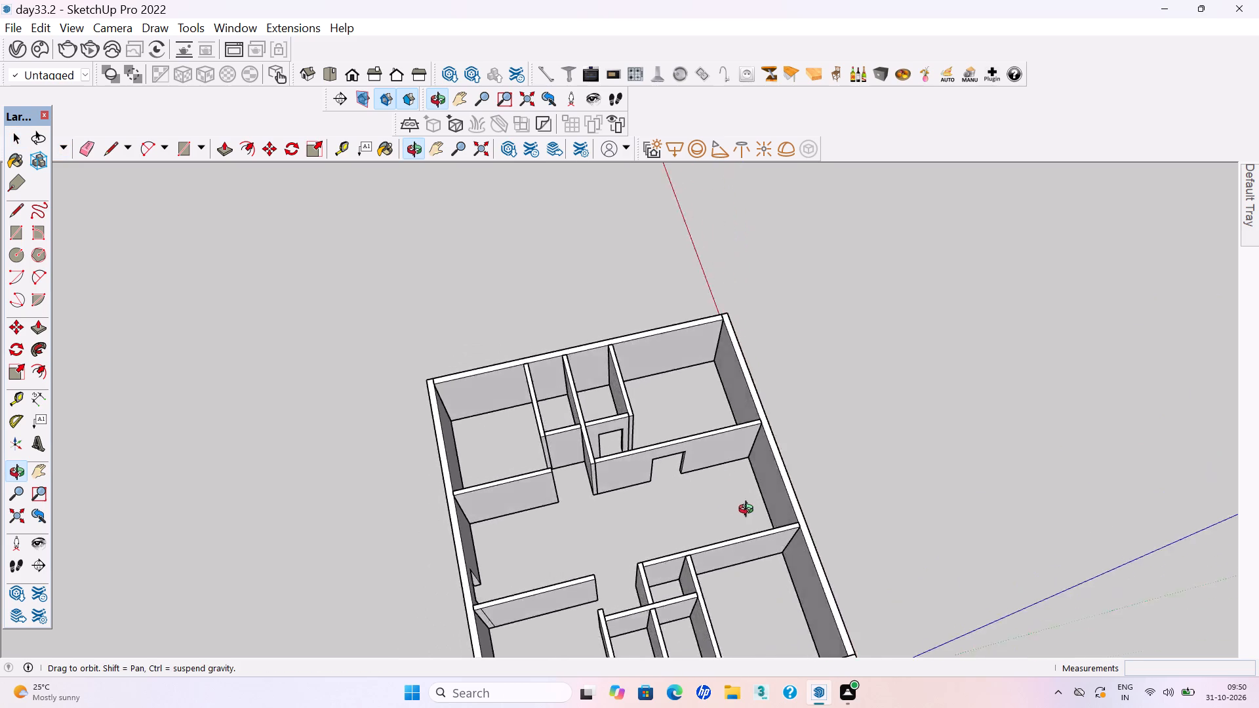
pyautogui.moveTo(749, 511); pyautogui.dragTo(873, 492, button='middle')
pyautogui.middleClick(1037, 473)
pyautogui.middleClick(1037, 473)
pyautogui.middleClick(1037, 473)
pyautogui.scroll(-4, 943, 385)
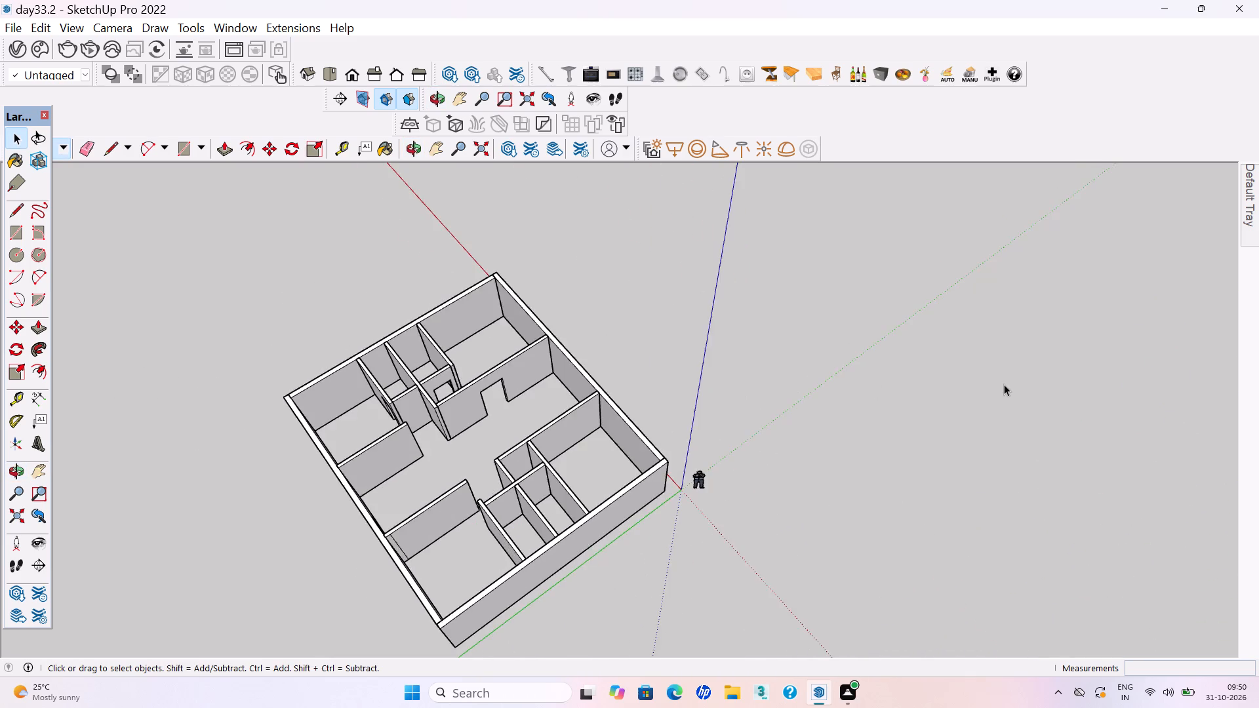
pyautogui.scroll(-3, 1003, 407)
pyautogui.moveTo(549, 545); pyautogui.dragTo(831, 486, button='middle')
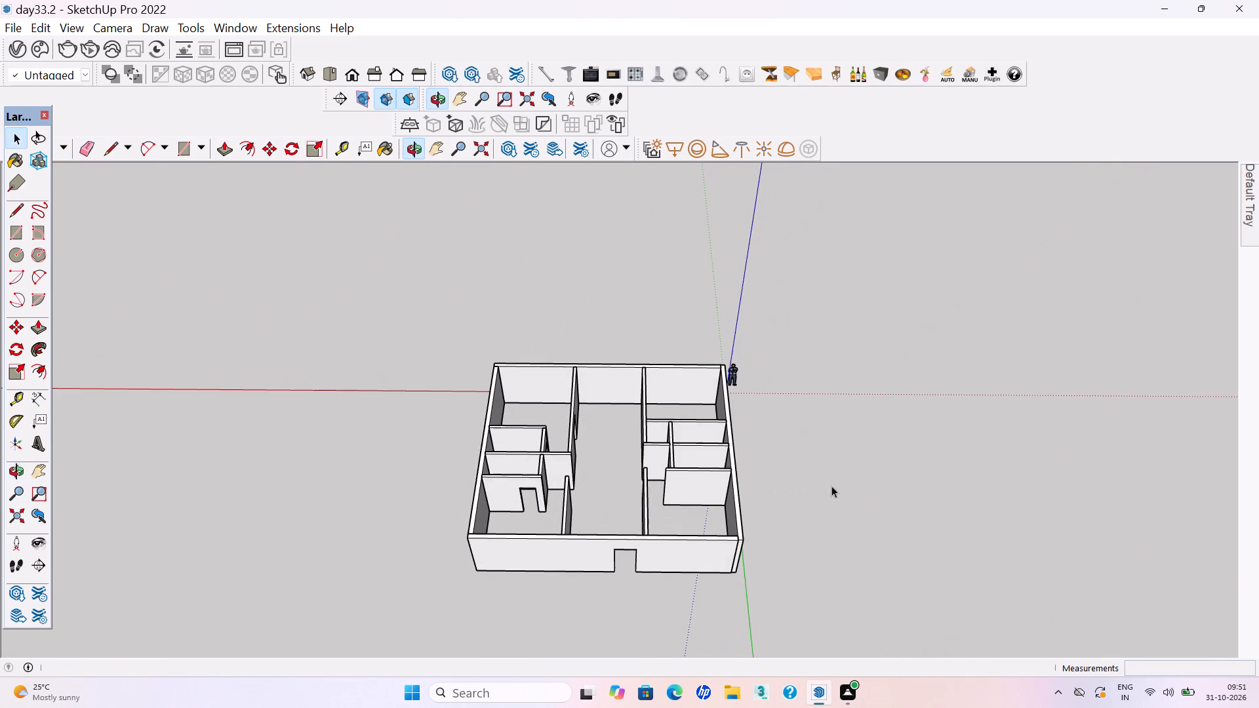
pyautogui.scroll(-9, 849, 464)
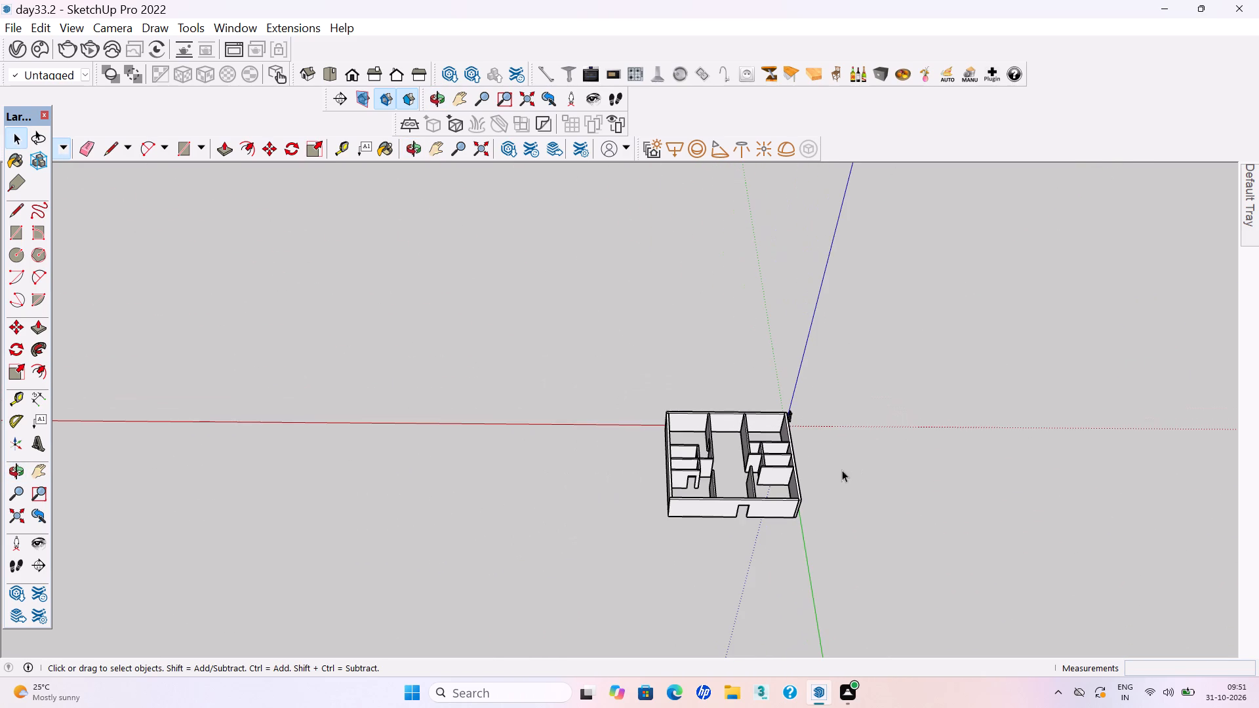
pyautogui.scroll(5, 702, 471)
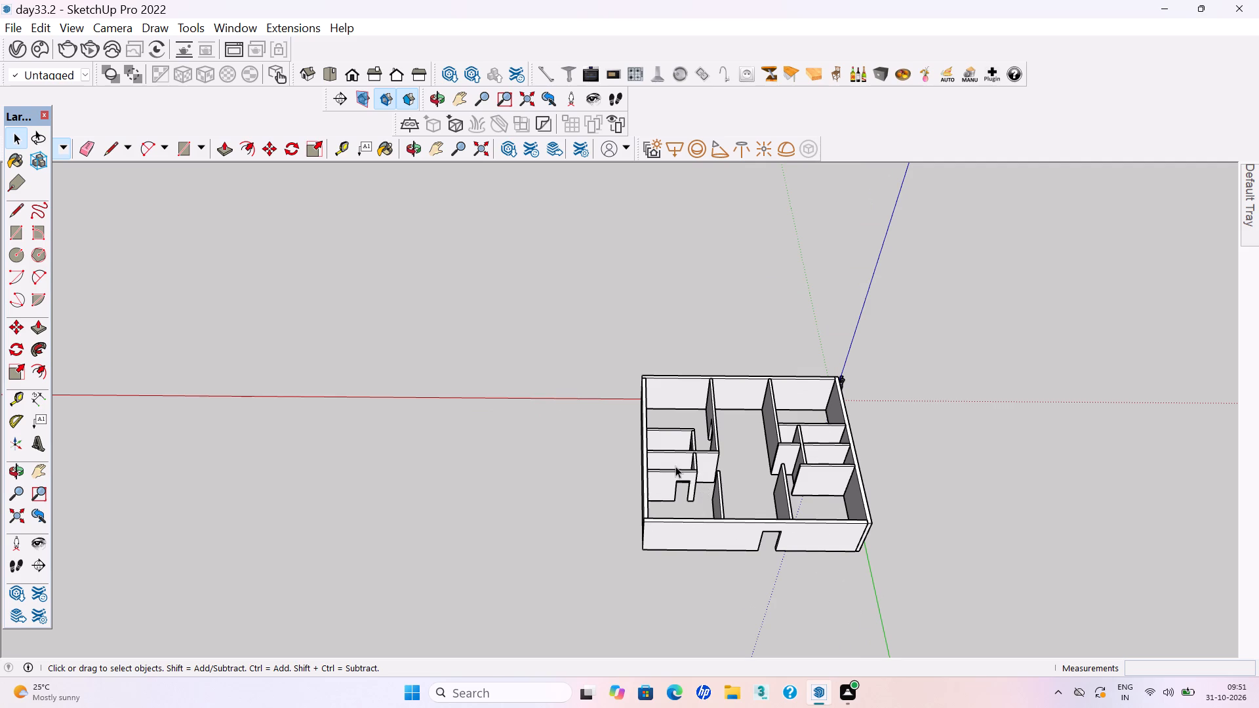
pyautogui.scroll(-7, 439, 424)
pyautogui.scroll(3, 653, 415)
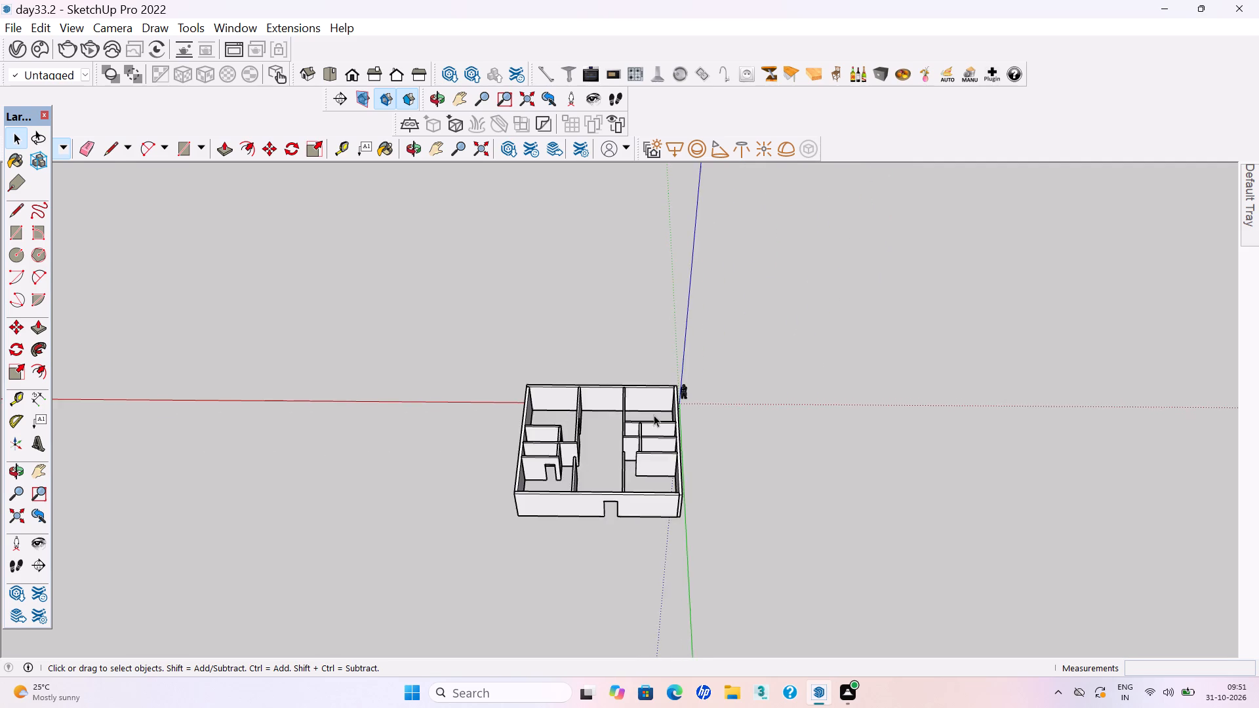
pyautogui.scroll(8, 654, 415)
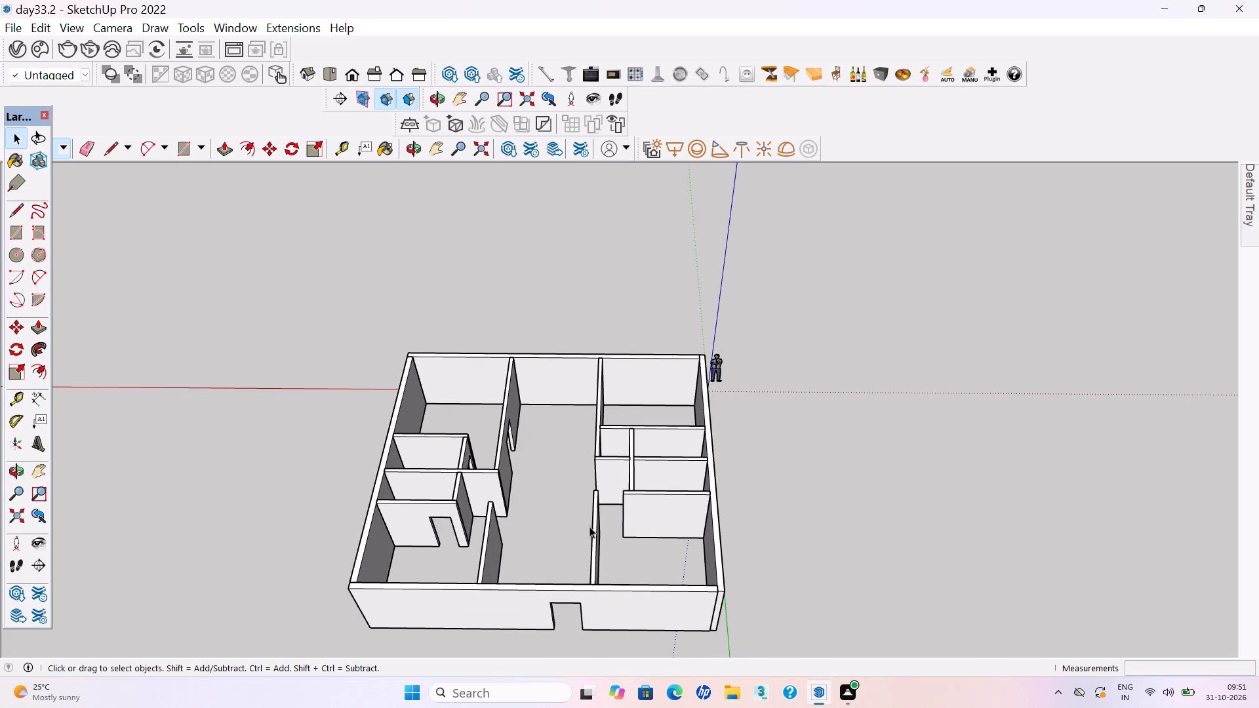
pyautogui.scroll(3, 589, 520)
pyautogui.moveTo(599, 515); pyautogui.dragTo(1013, 562, button='middle')
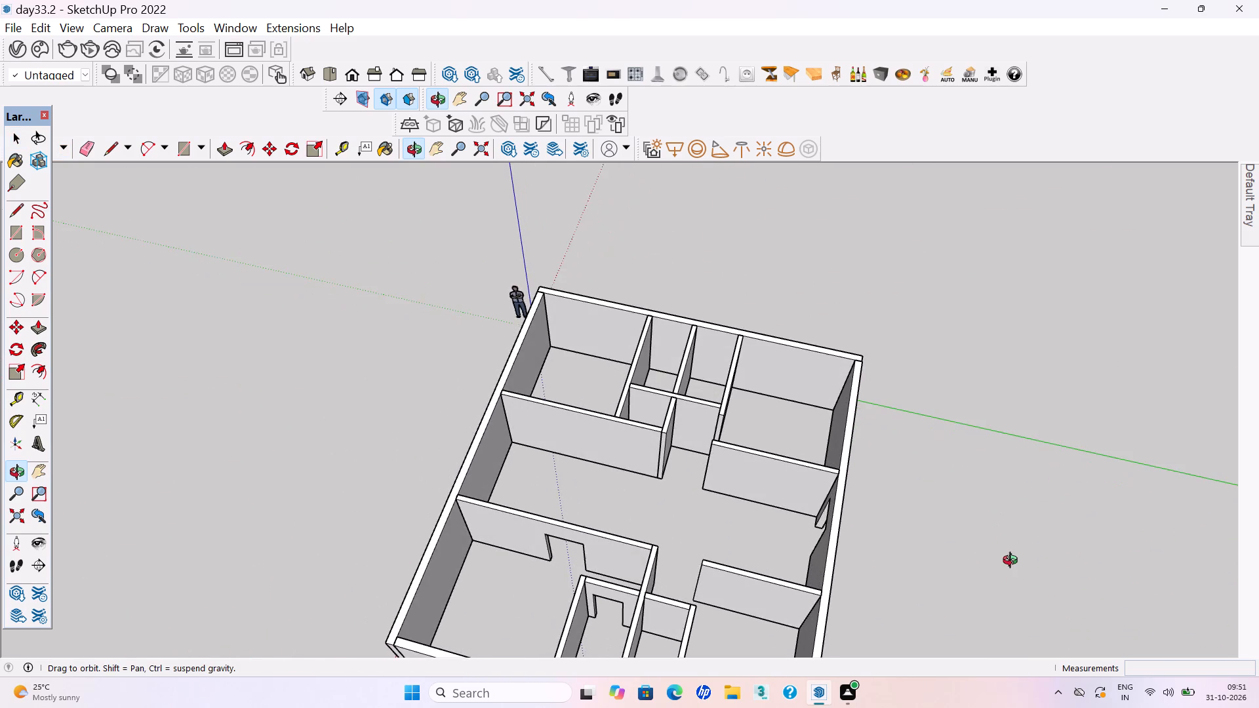
pyautogui.moveTo(1013, 562); pyautogui.dragTo(981, 543, button='middle')
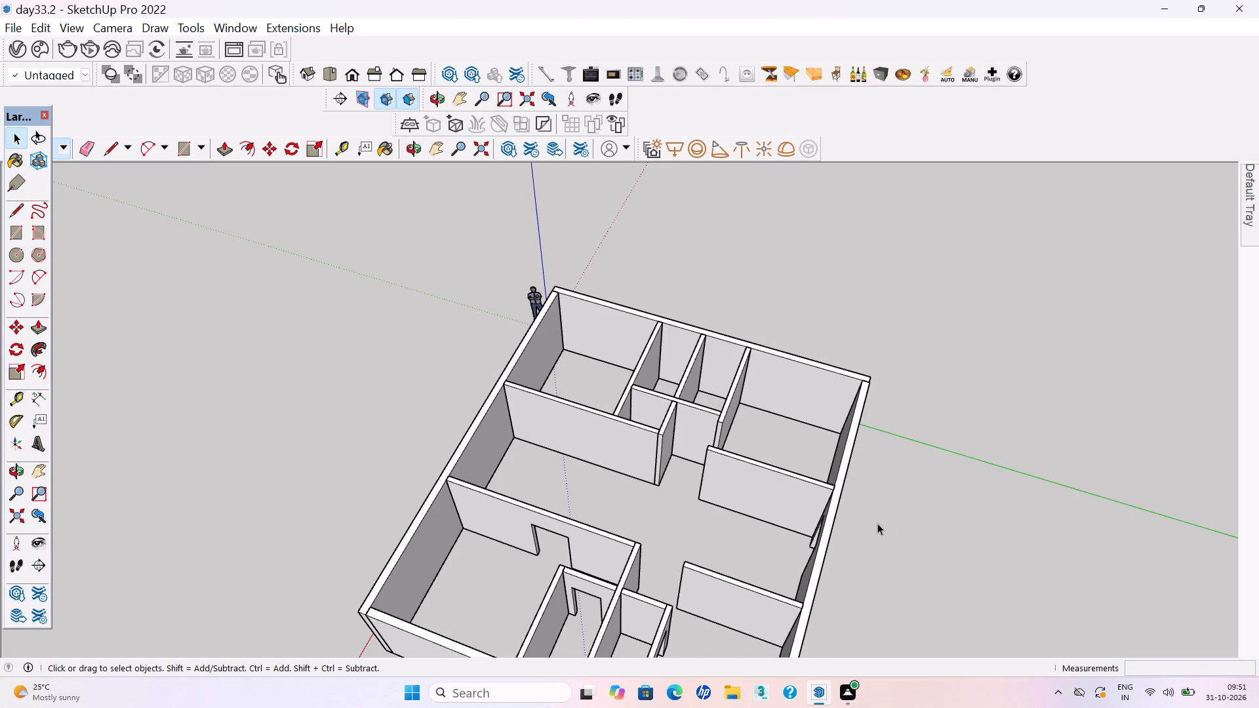
pyautogui.moveTo(784, 458); pyautogui.dragTo(574, 496, button='middle')
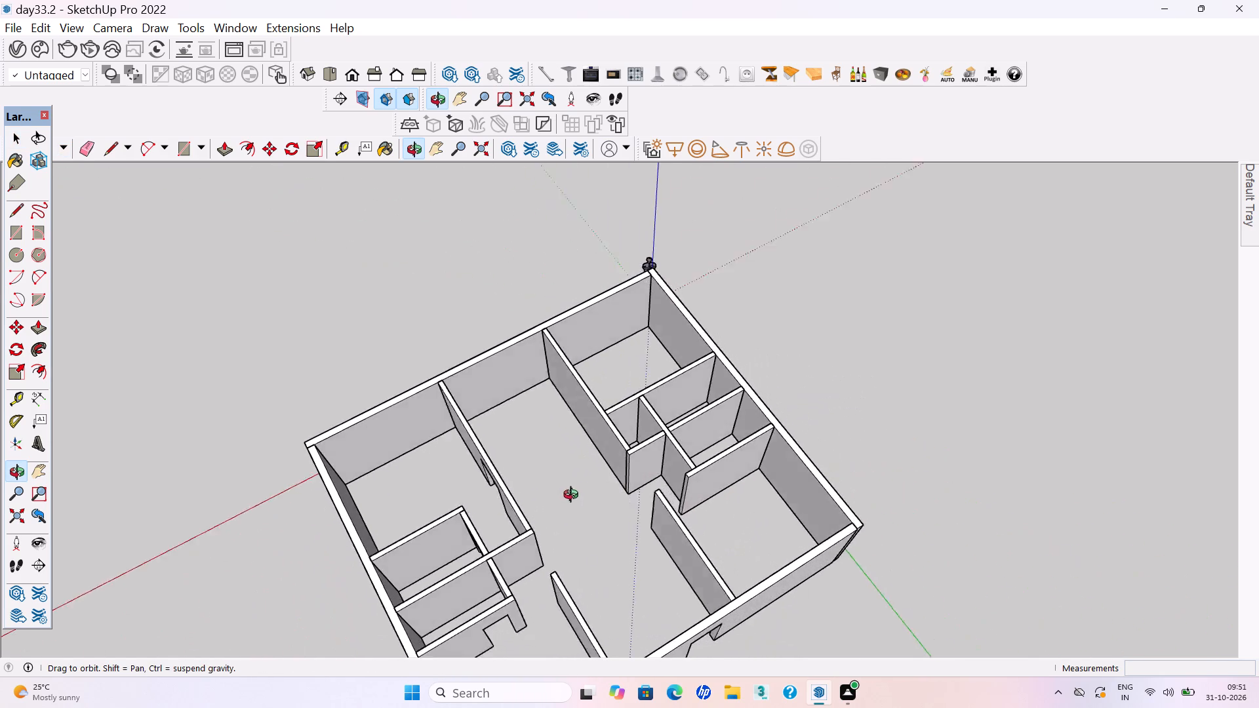
pyautogui.moveTo(574, 496); pyautogui.dragTo(536, 500, button='middle')
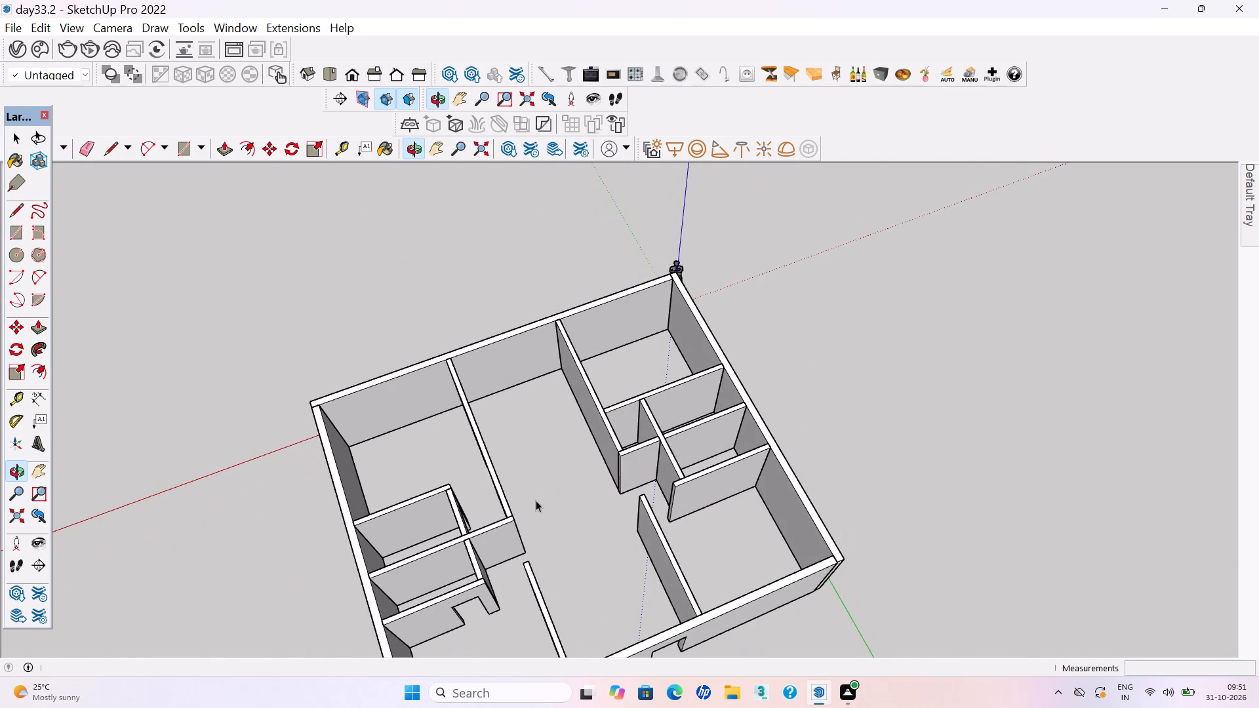
pyautogui.scroll(2, 733, 461)
pyautogui.moveTo(725, 494); pyautogui.dragTo(662, 467, button='middle')
pyautogui.middleClick(660, 467)
pyautogui.middleClick(655, 462)
pyautogui.middleClick(650, 460)
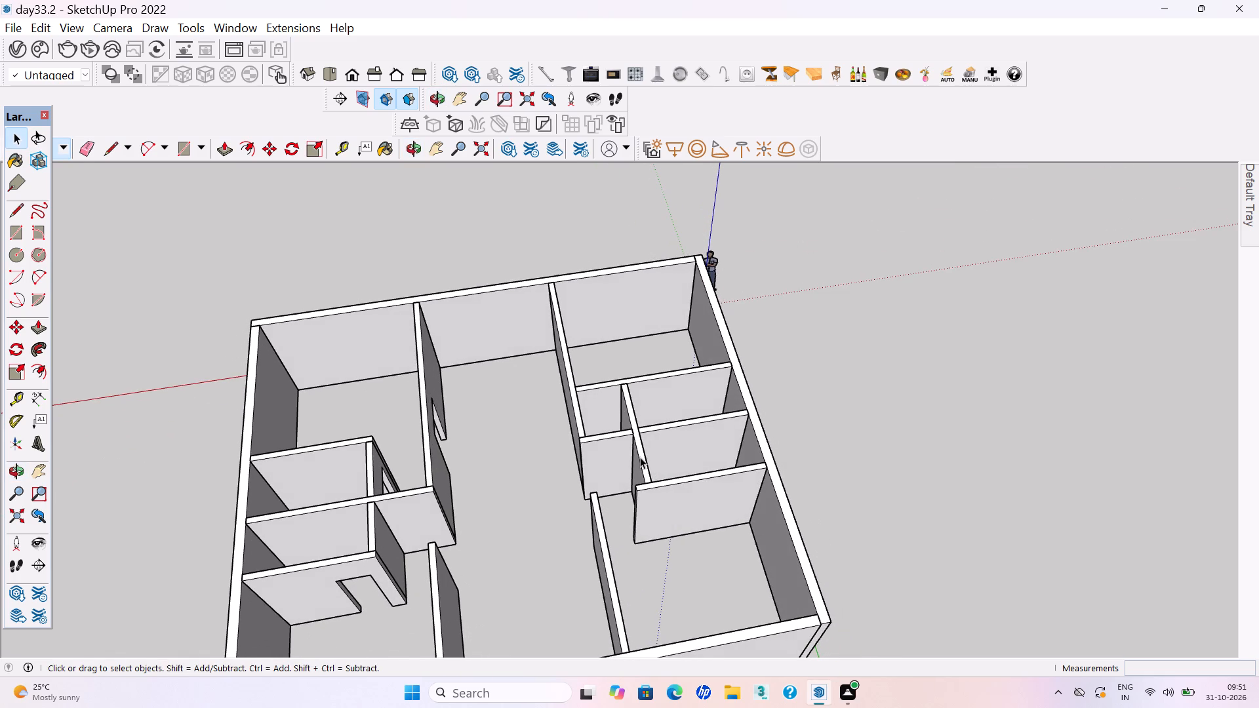
pyautogui.scroll(-4, 729, 429)
pyautogui.moveTo(724, 485); pyautogui.dragTo(698, 439, button='middle')
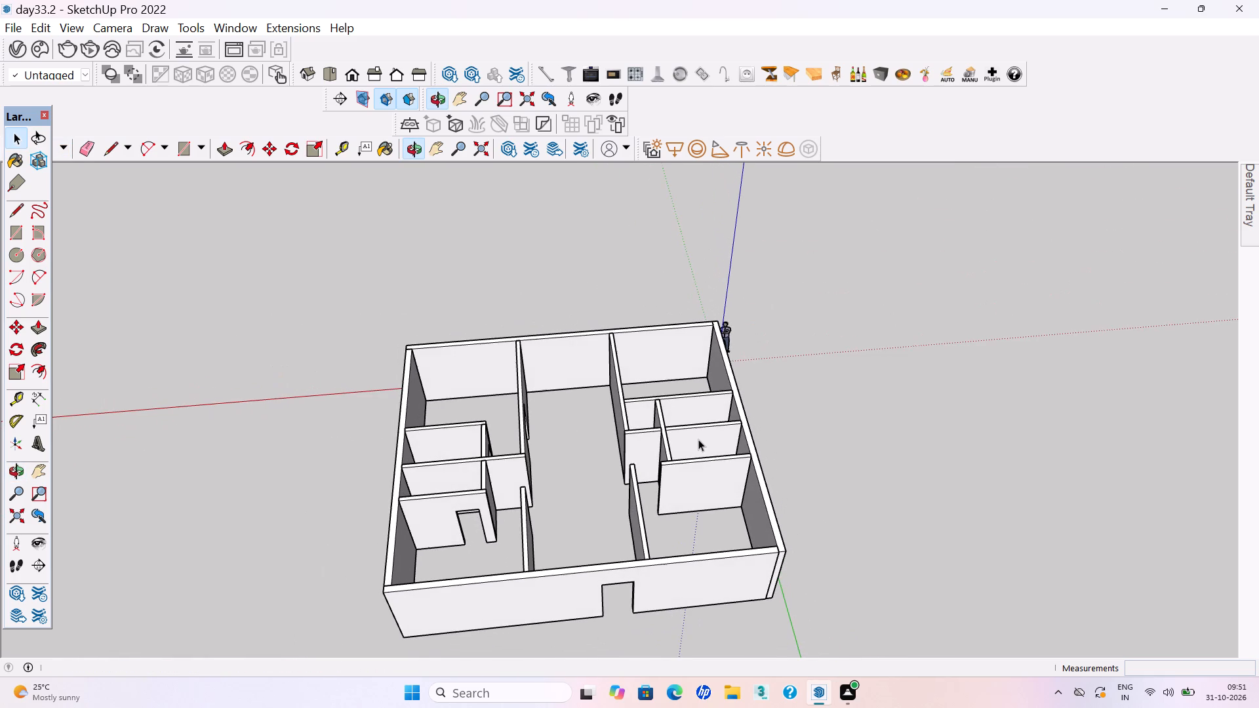
pyautogui.scroll(-5, 694, 456)
pyautogui.moveTo(539, 484); pyautogui.dragTo(1124, 510, button='middle')
pyautogui.moveTo(454, 427); pyautogui.dragTo(816, 404, button='middle')
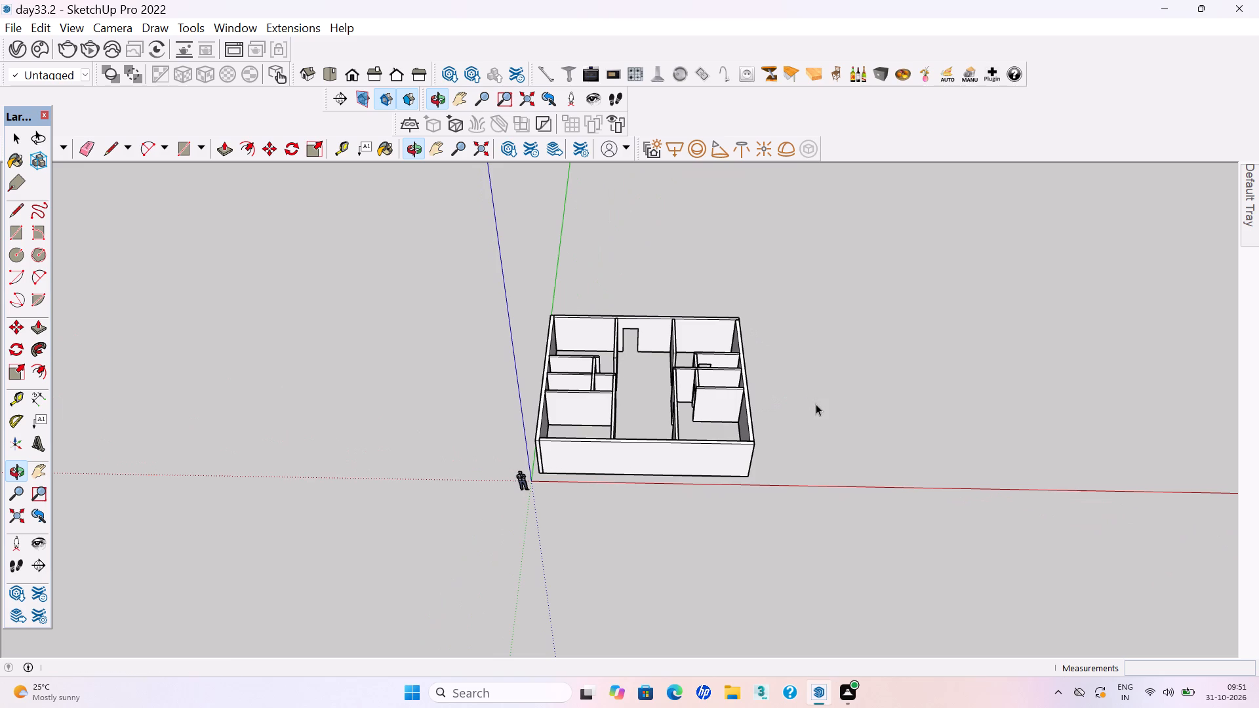
pyautogui.scroll(4, 687, 399)
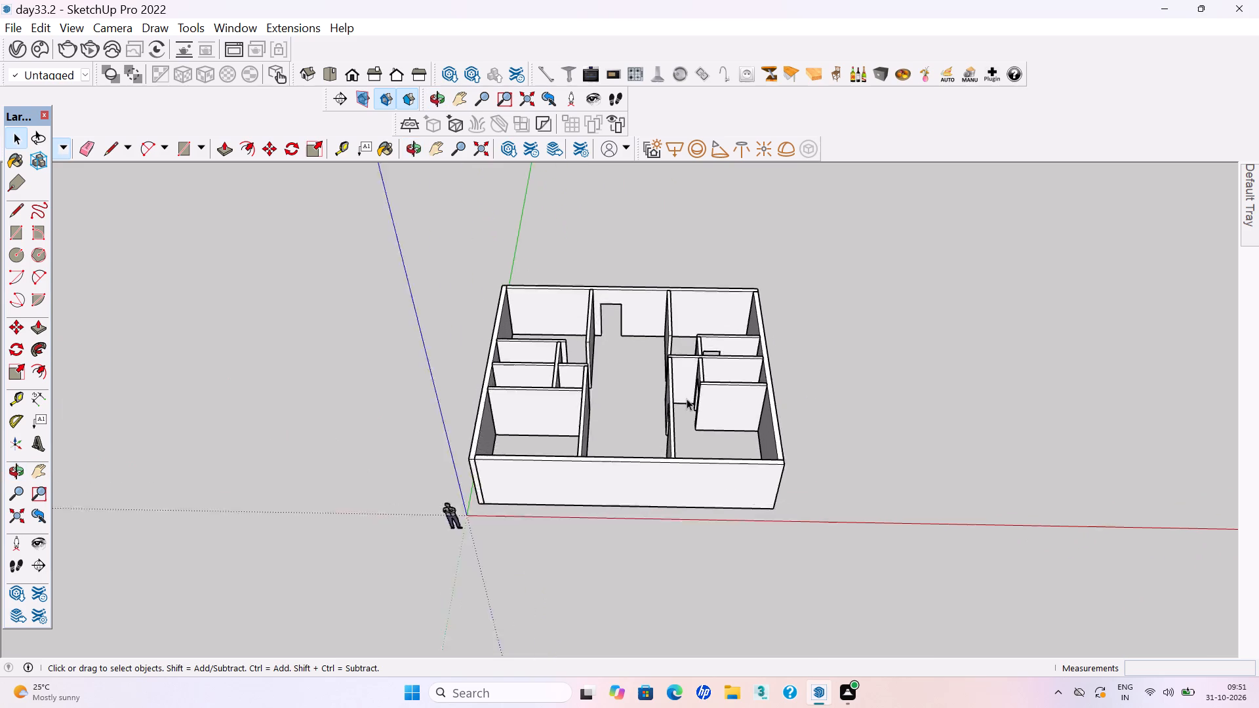
pyautogui.scroll(1, 687, 399)
pyautogui.moveTo(633, 393); pyautogui.dragTo(700, 392, button='middle')
pyautogui.middleClick(689, 392)
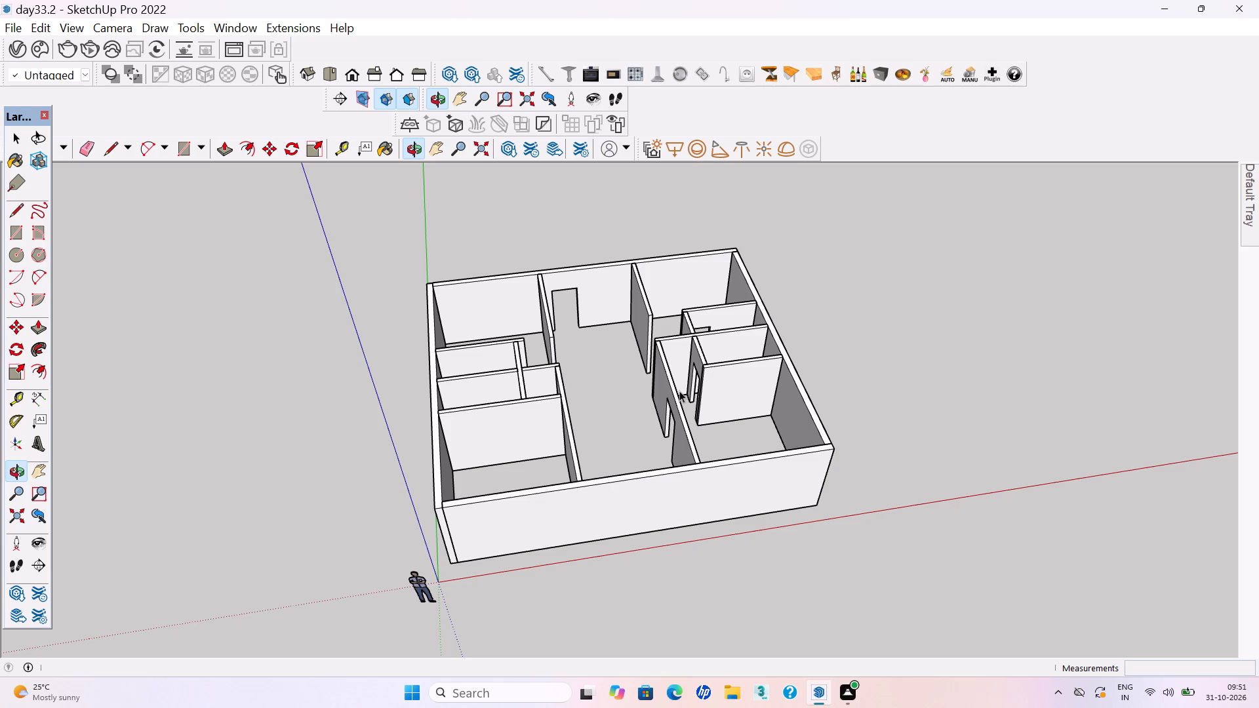
# Place a horizontal guide 3' below the top edge on the free end of the small room's partition facing the passage gap.
pyautogui.scroll(4, 496, 375)
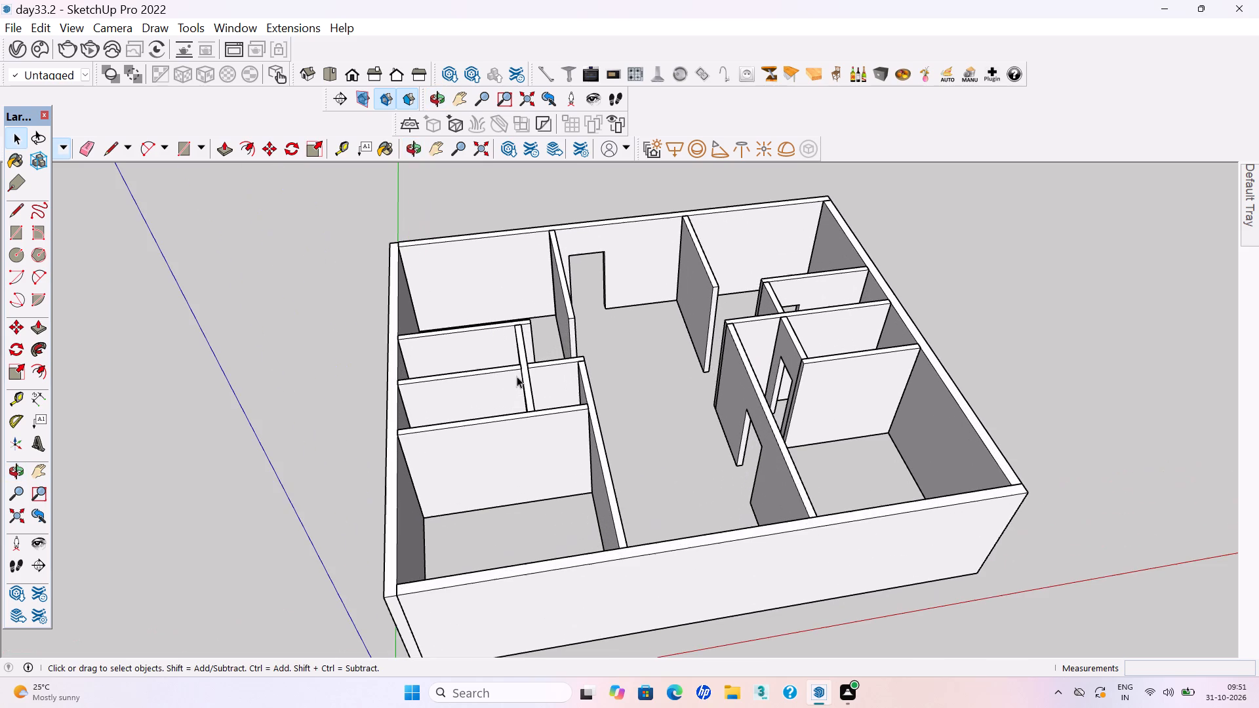
pyautogui.scroll(3, 611, 284)
pyautogui.moveTo(575, 311); pyautogui.dragTo(539, 392, button='middle')
pyautogui.scroll(4, 511, 359)
pyautogui.press('t')
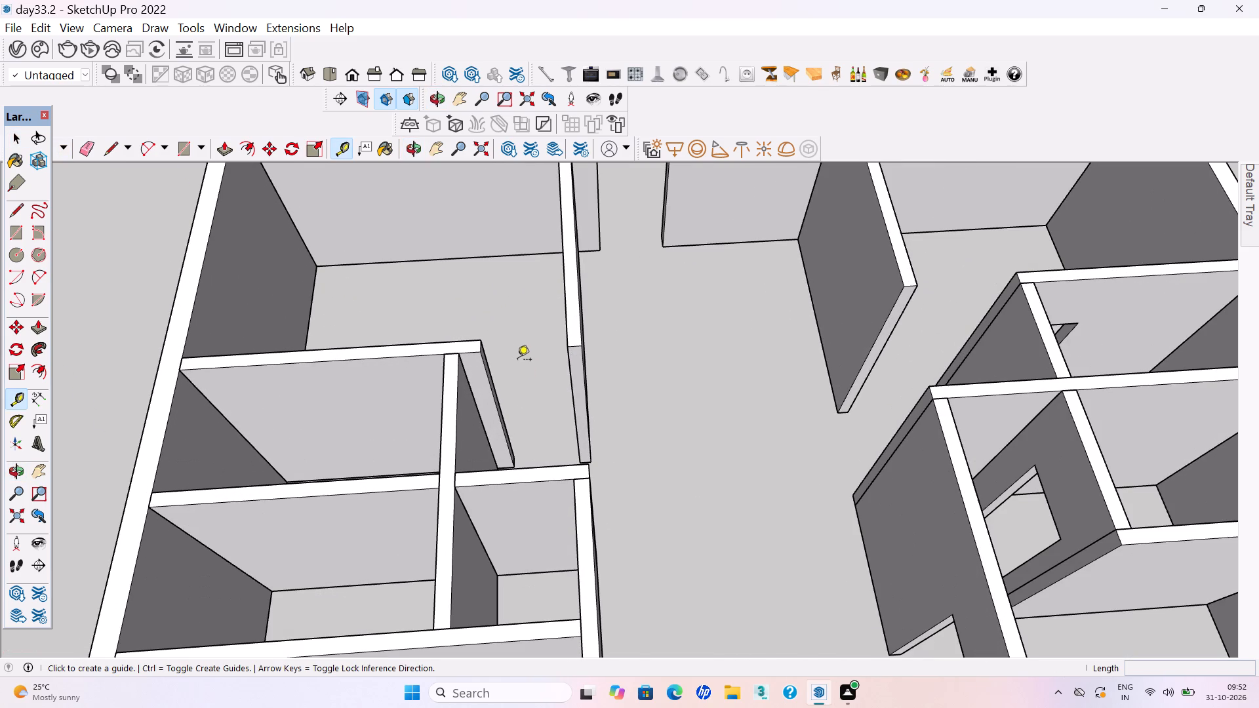
pyautogui.moveTo(492, 398); pyautogui.dragTo(357, 397, button='middle')
pyautogui.scroll(8, 511, 289)
pyautogui.click(489, 307)
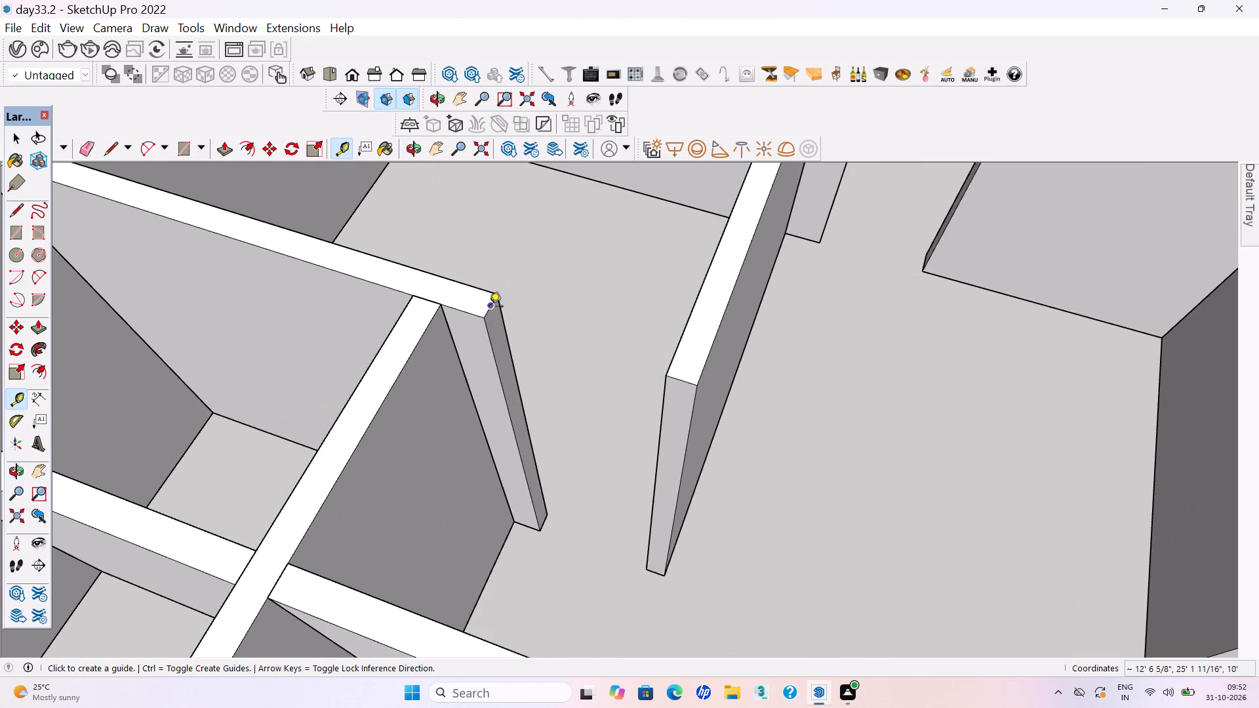
pyautogui.write("3'")
pyautogui.press('Return')
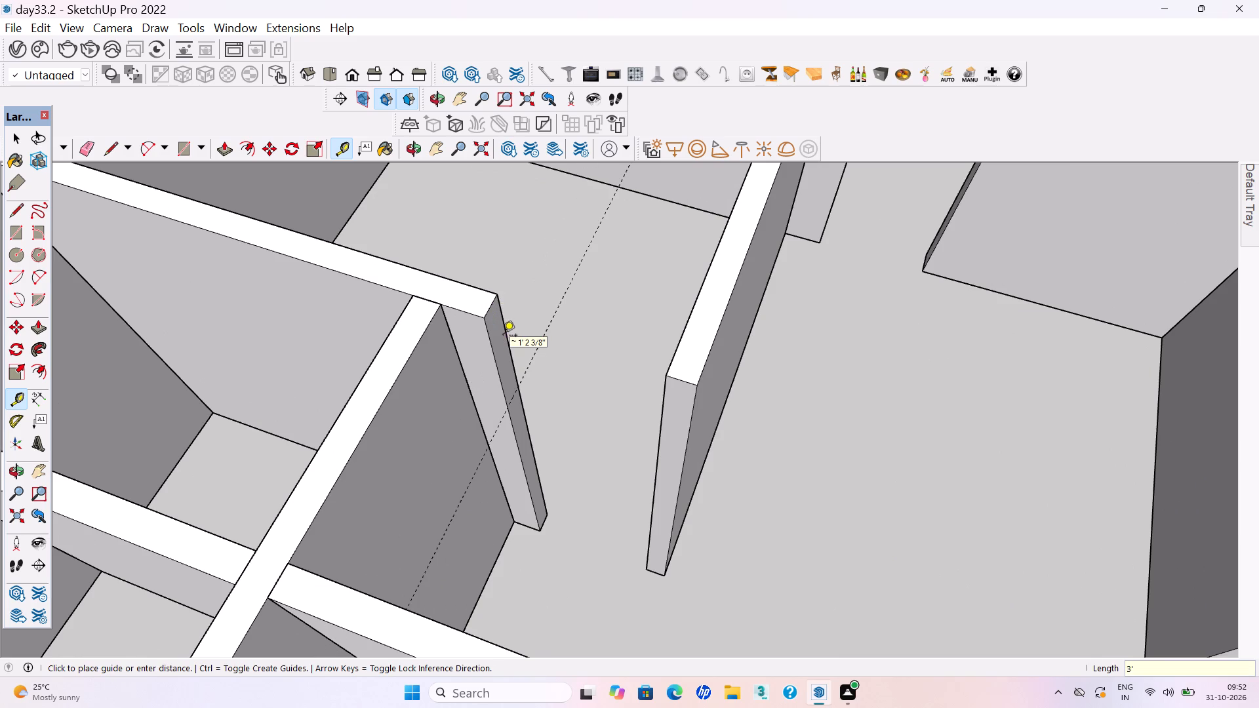
pyautogui.press('space')
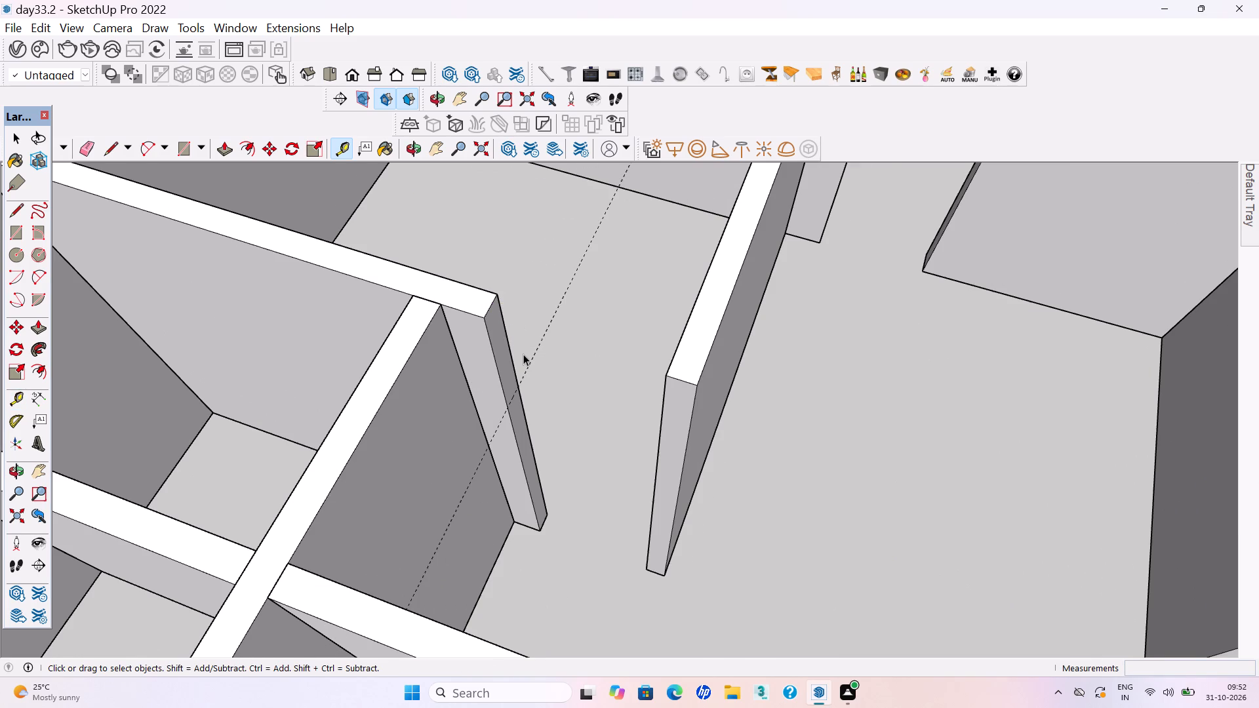
# Inside that partition's group, split its end face along the guide and pull the upper part about 3' 1" to the facing wall as a lintel.
pyautogui.scroll(3, 523, 354)
pyautogui.doubleClick(500, 378)
pyautogui.click(500, 388)
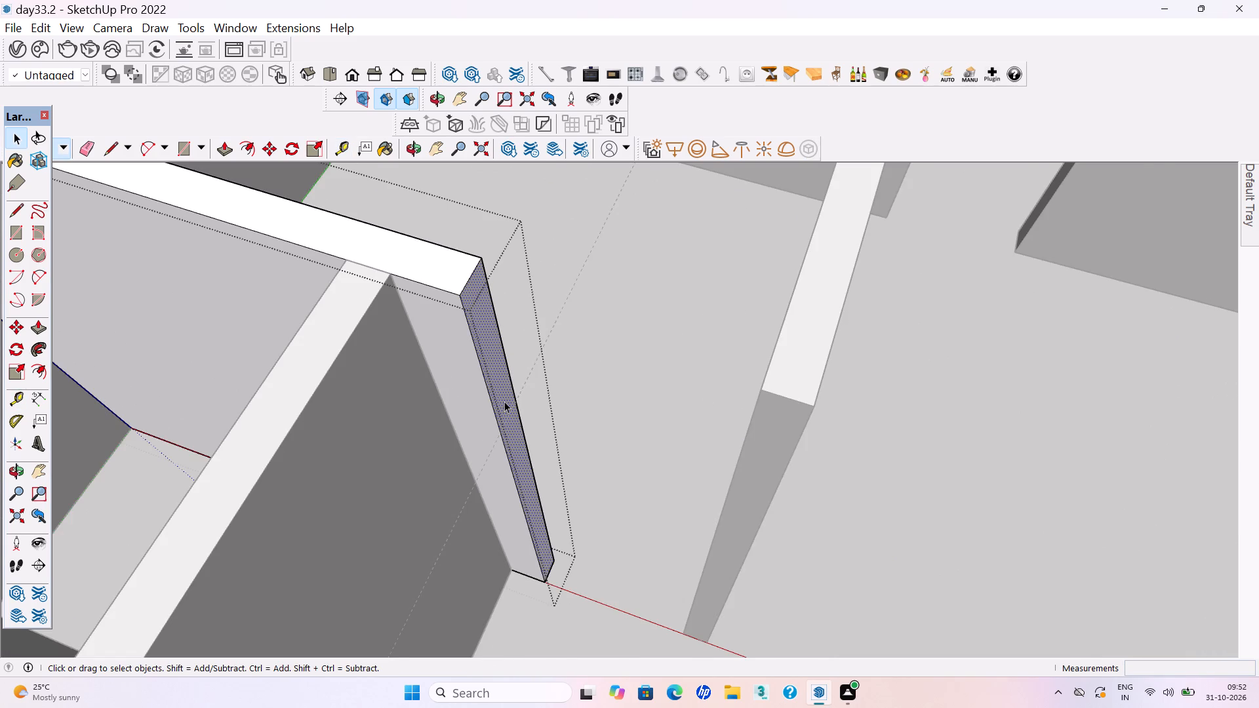
pyautogui.scroll(7, 504, 401)
pyautogui.press('l')
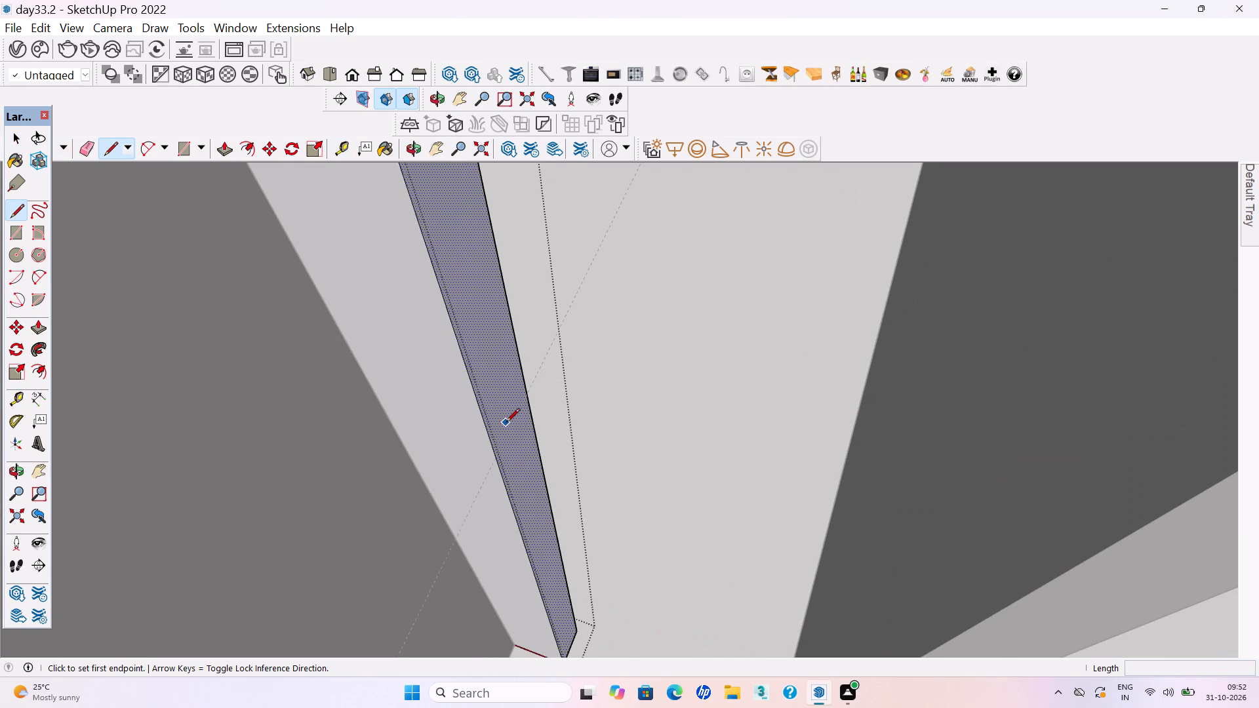
pyautogui.click(495, 458)
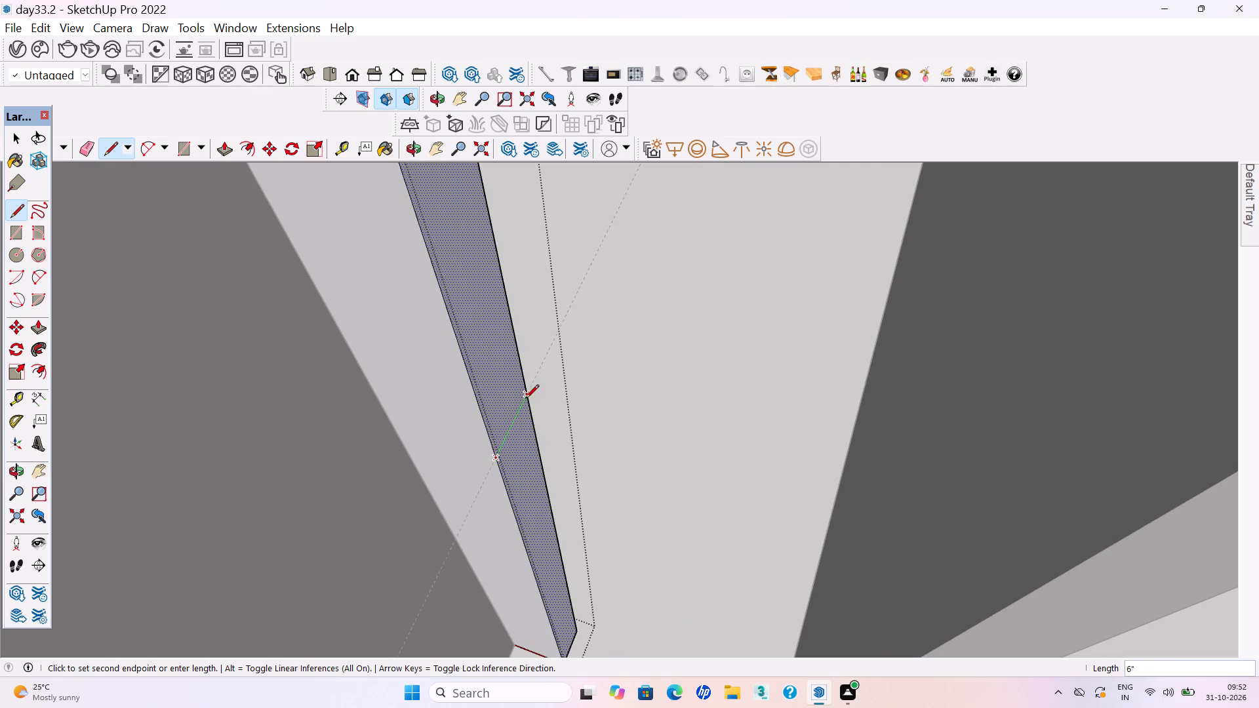
pyautogui.click(529, 392)
pyautogui.scroll(-6, 516, 445)
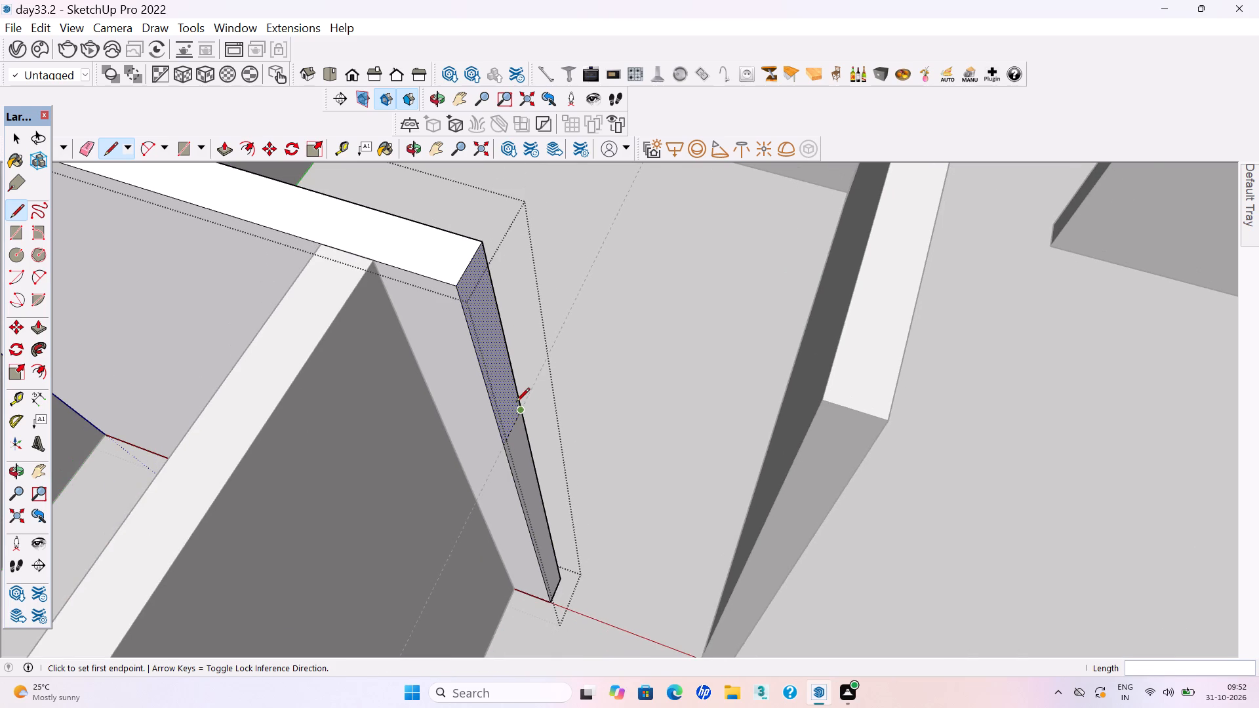
pyautogui.press('p')
pyautogui.press('Return')
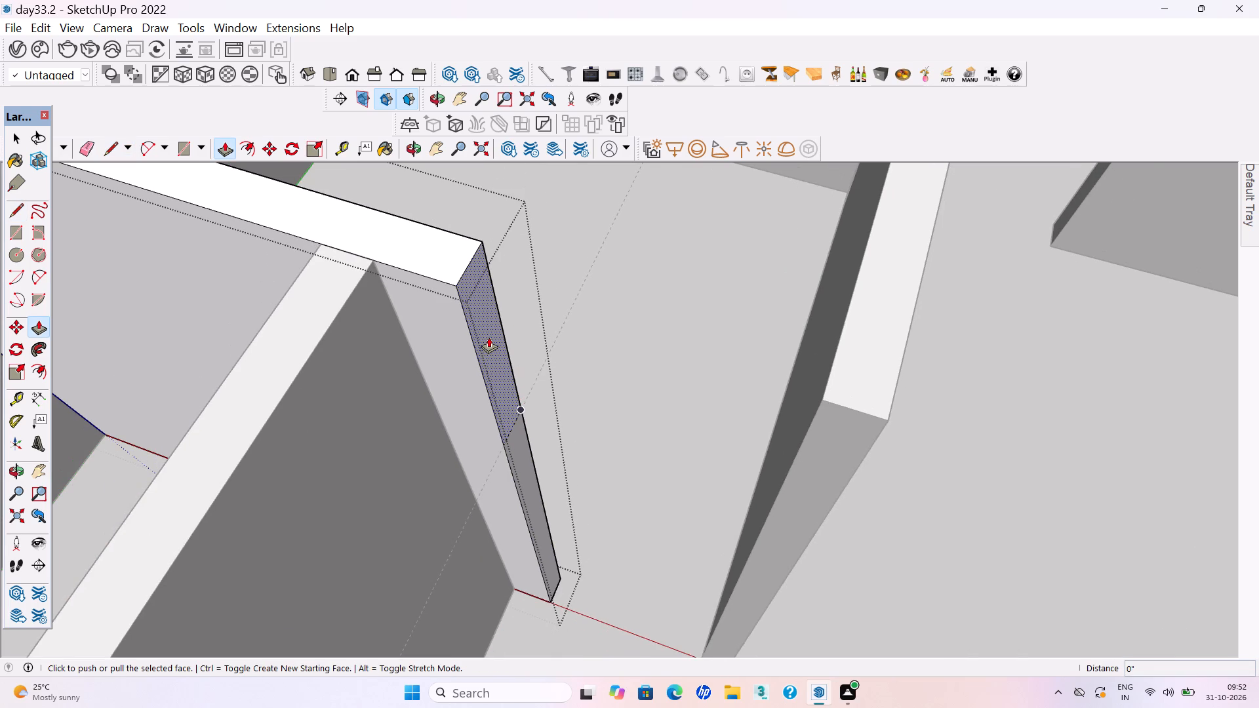
pyautogui.click(489, 337)
pyautogui.click(802, 403)
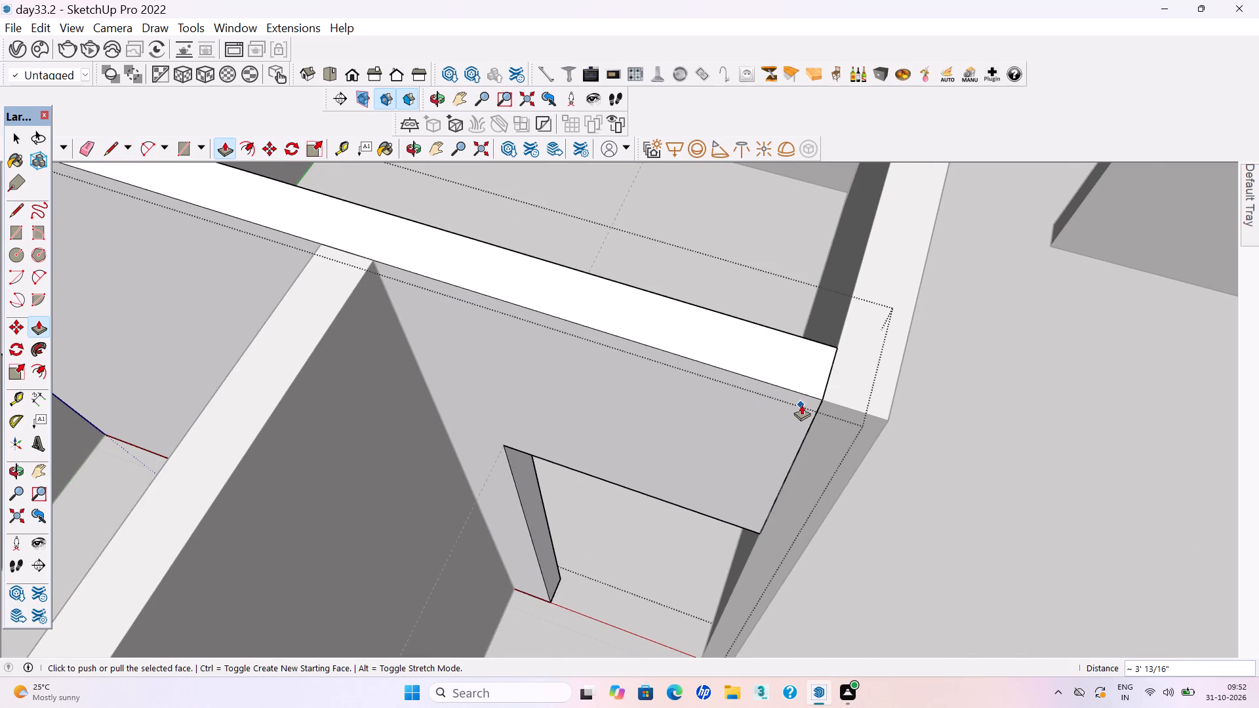
# Close the partition's group after forming the lintel and save the model.
pyautogui.scroll(-20, 800, 408)
pyautogui.scroll(-2, 800, 408)
pyautogui.moveTo(681, 435); pyautogui.dragTo(783, 409, button='middle')
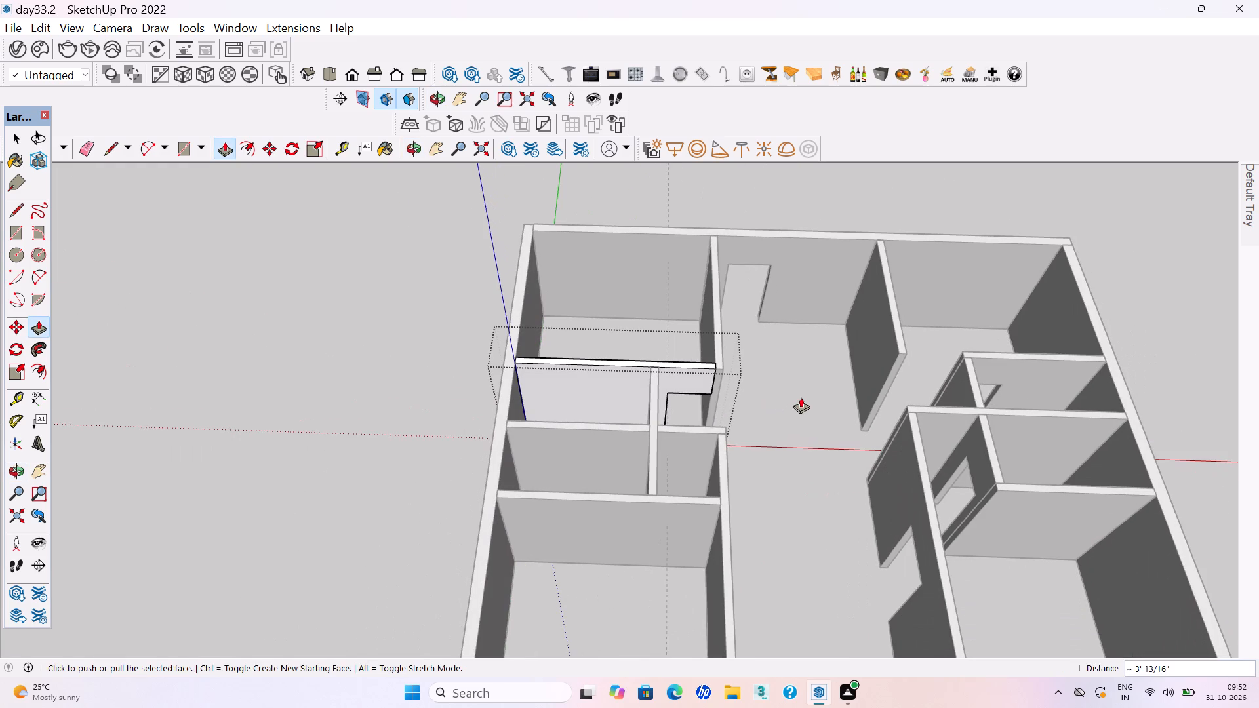
pyautogui.press('space')
pyautogui.click(786, 384)
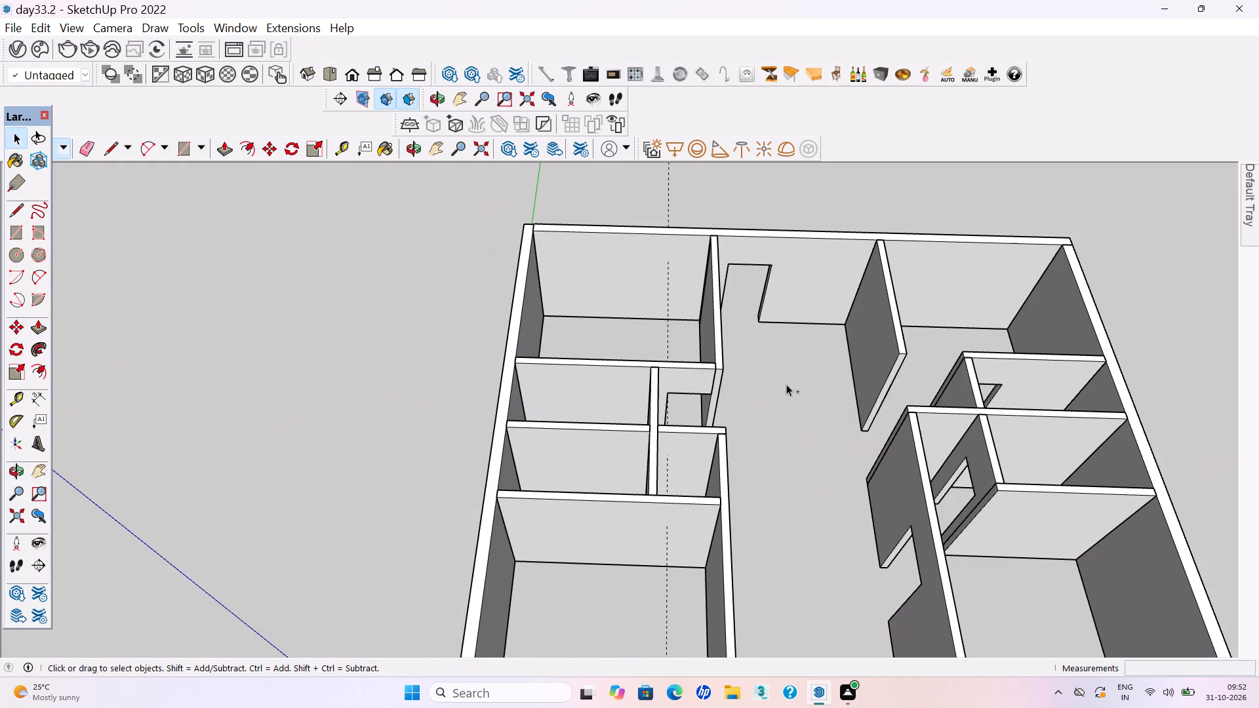
pyautogui.hotkey('ctrl', 's')
pyautogui.hotkey('ctrl', 's')
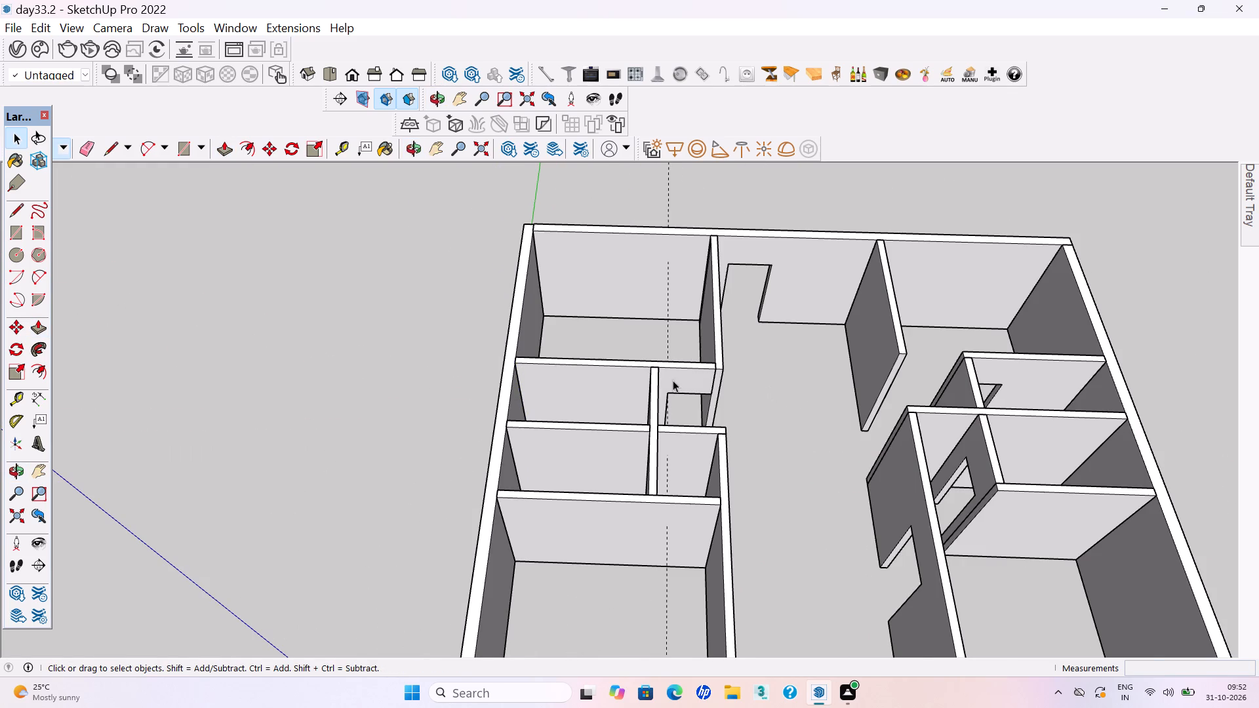
# Place two vertical guides 3' apart on the lintelled partition's face inside the small room, starting close to the cross wall.
pyautogui.scroll(5, 612, 405)
pyautogui.moveTo(593, 378); pyautogui.dragTo(631, 401, button='middle')
pyautogui.scroll(1, 631, 401)
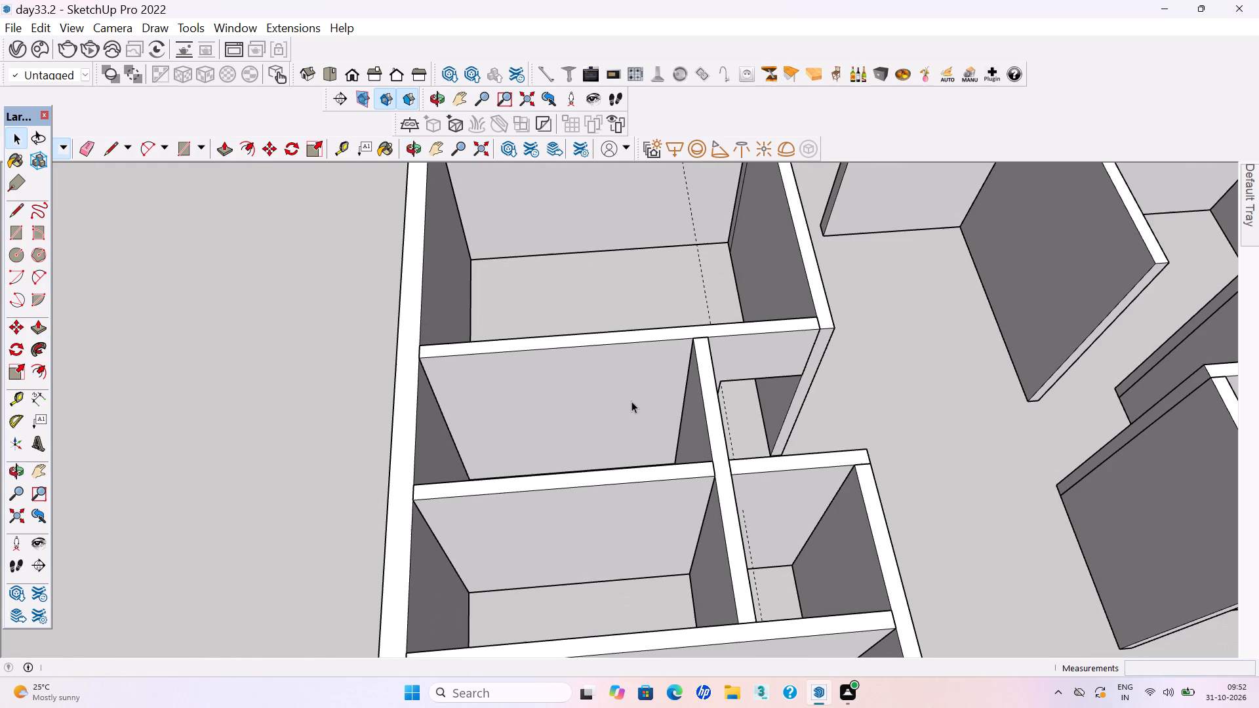
pyautogui.press('h')
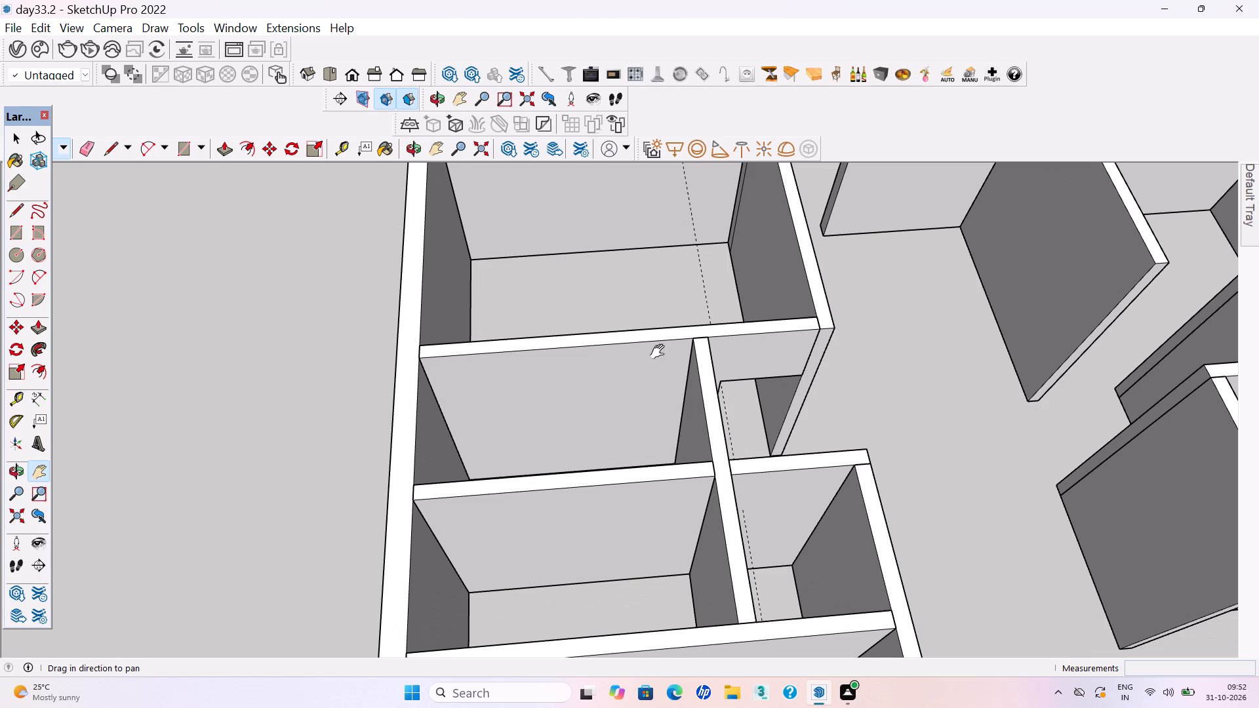
pyautogui.moveTo(673, 338); pyautogui.dragTo(739, 309)
pyautogui.moveTo(739, 374); pyautogui.dragTo(714, 435, button='middle')
pyautogui.scroll(1, 714, 435)
pyautogui.moveTo(682, 442); pyautogui.dragTo(681, 413, button='middle')
pyautogui.press('t')
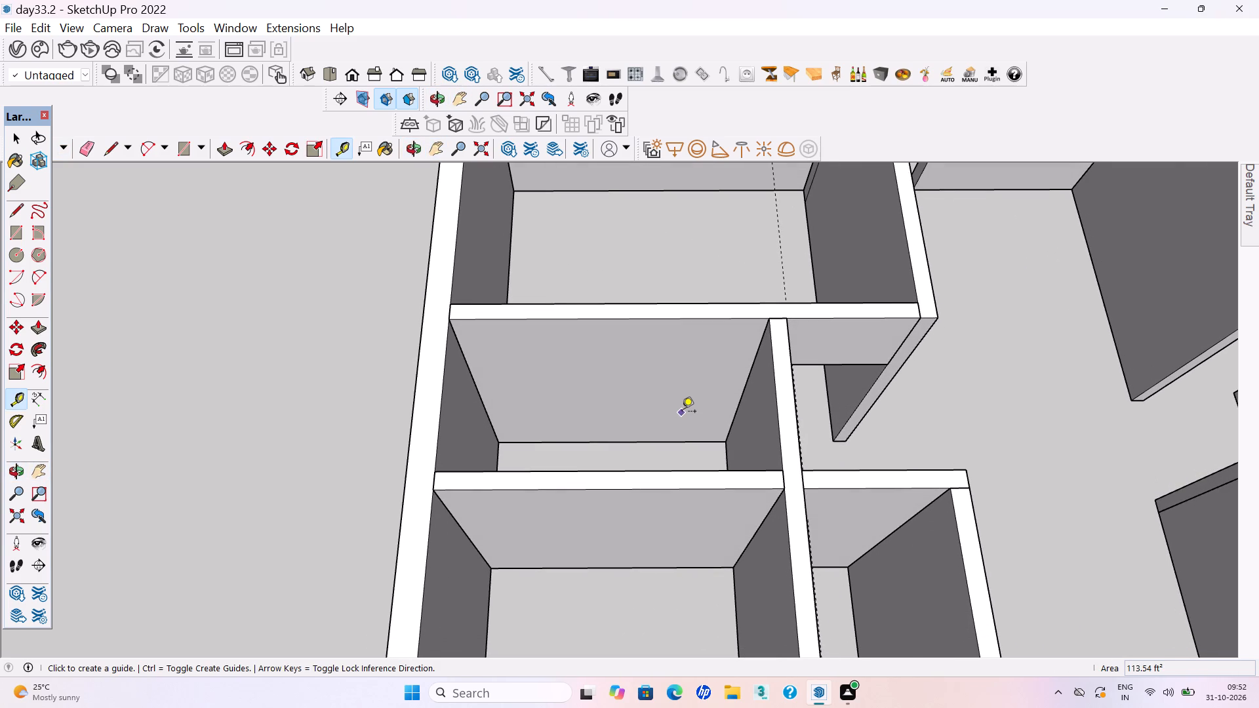
pyautogui.click(746, 380)
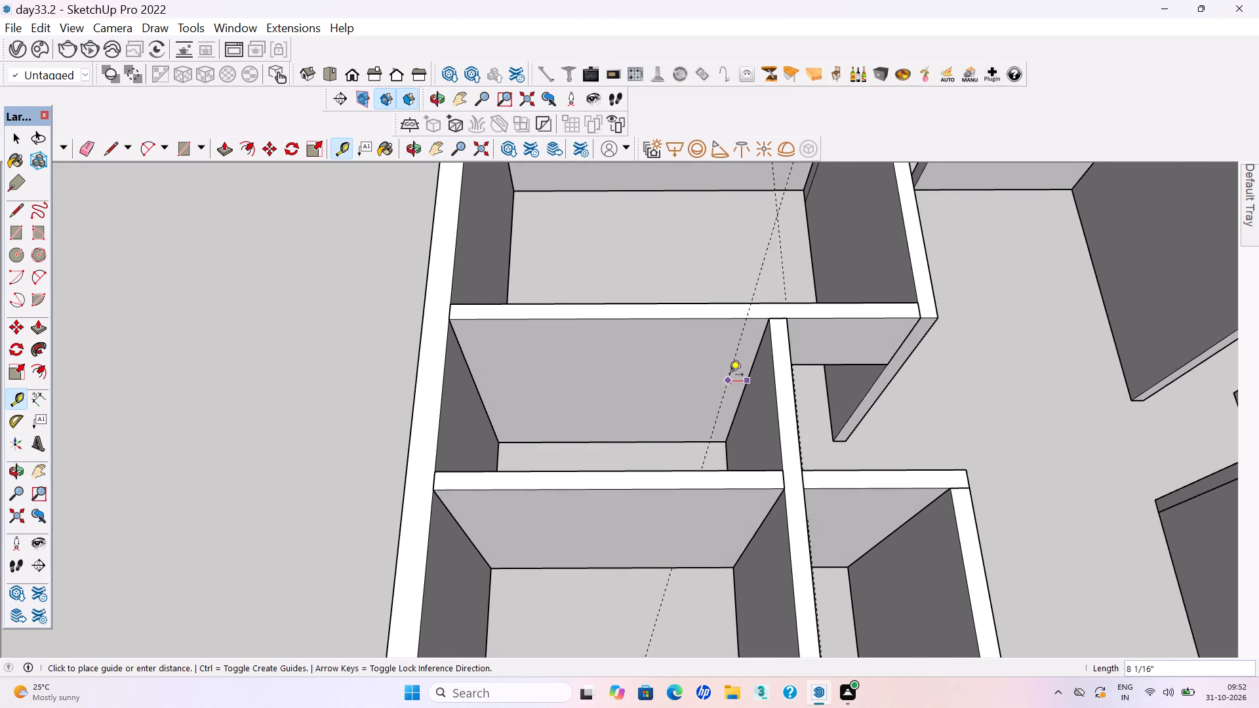
pyautogui.click(736, 375)
pyautogui.click(742, 365)
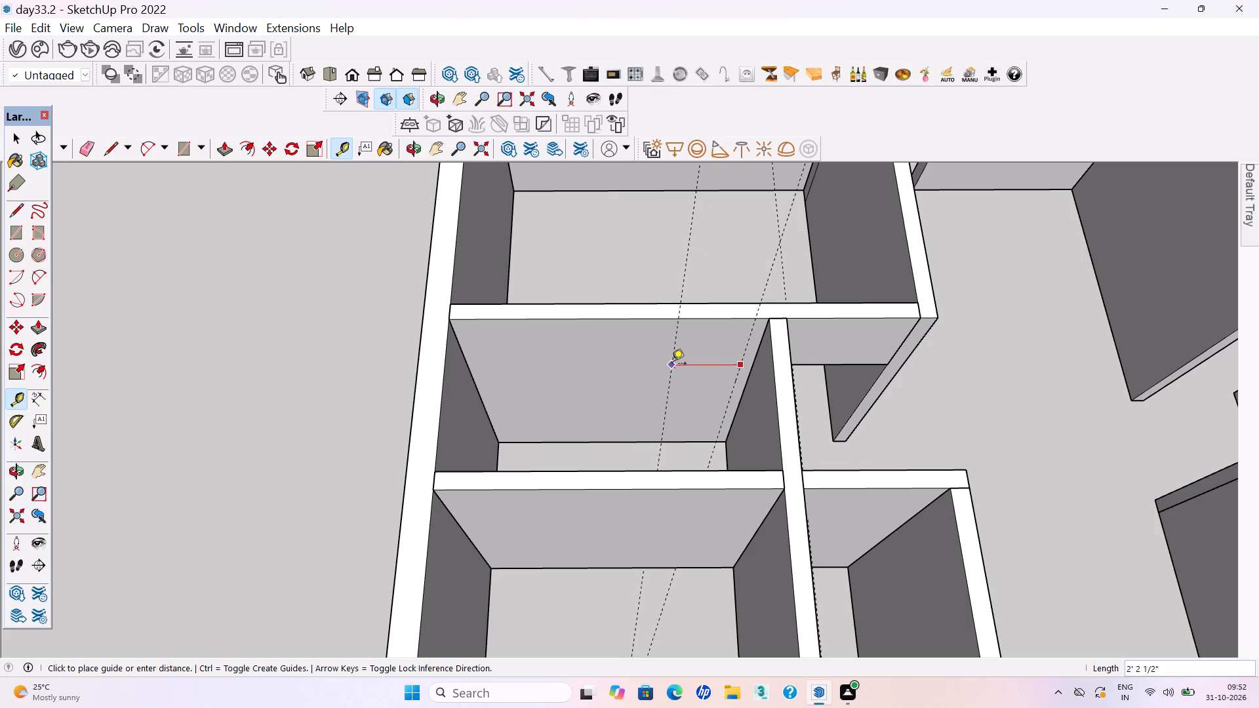
pyautogui.write("3'")
pyautogui.press('Return')
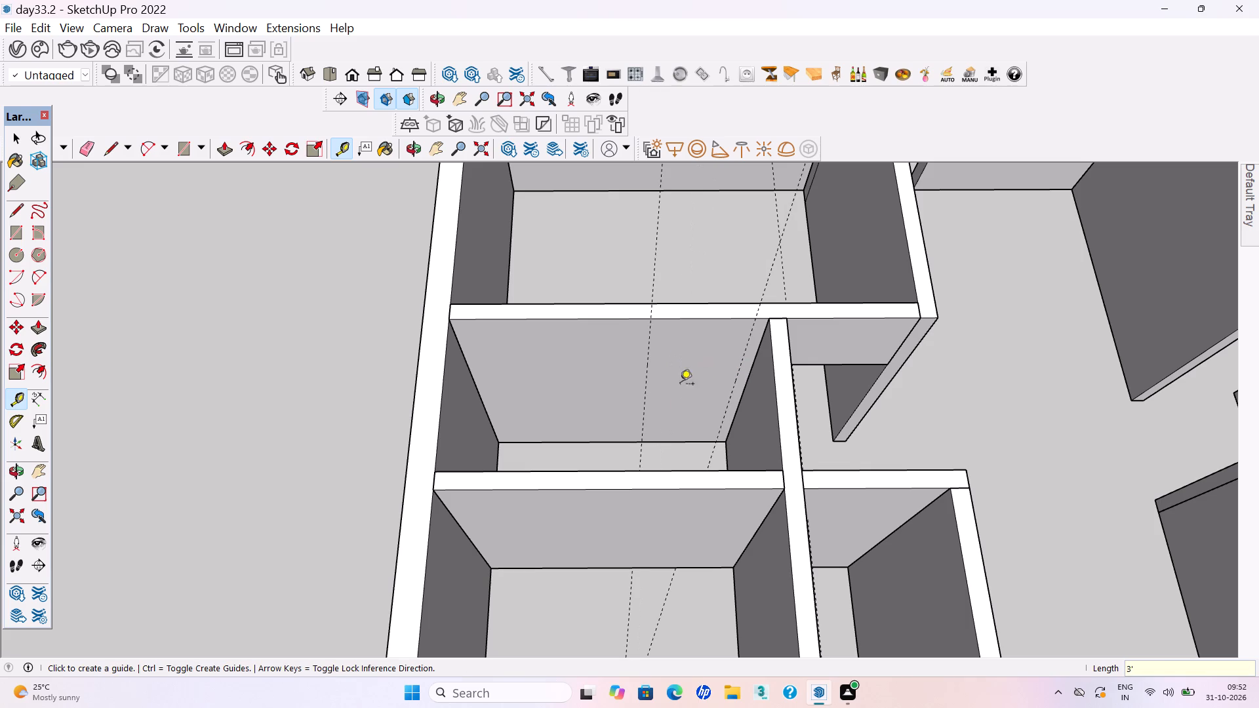
# Place a horizontal guide 7' above the floor edge on the same partition face.
pyautogui.click(673, 444)
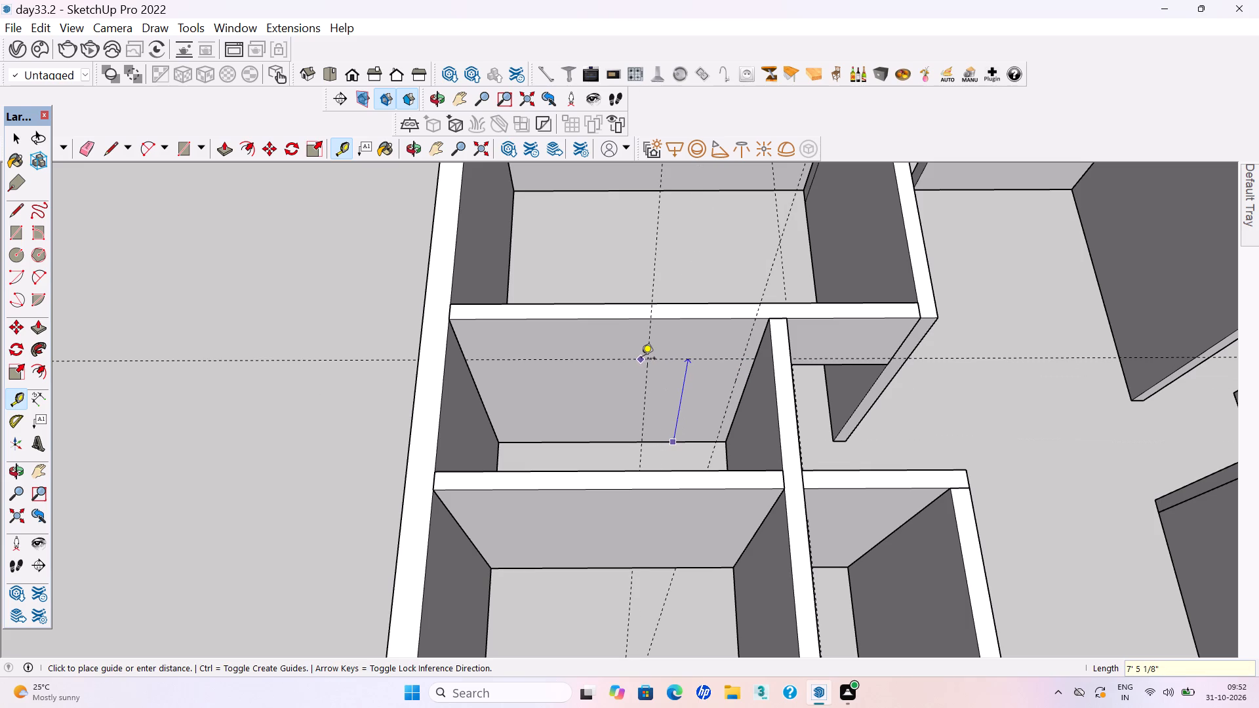
pyautogui.write("7'")
pyautogui.press('Return')
# Inside that partition's group, draw a 7' by 3' rectangle between the guides and push it 6" through to cut a door opening.
pyautogui.press('space')
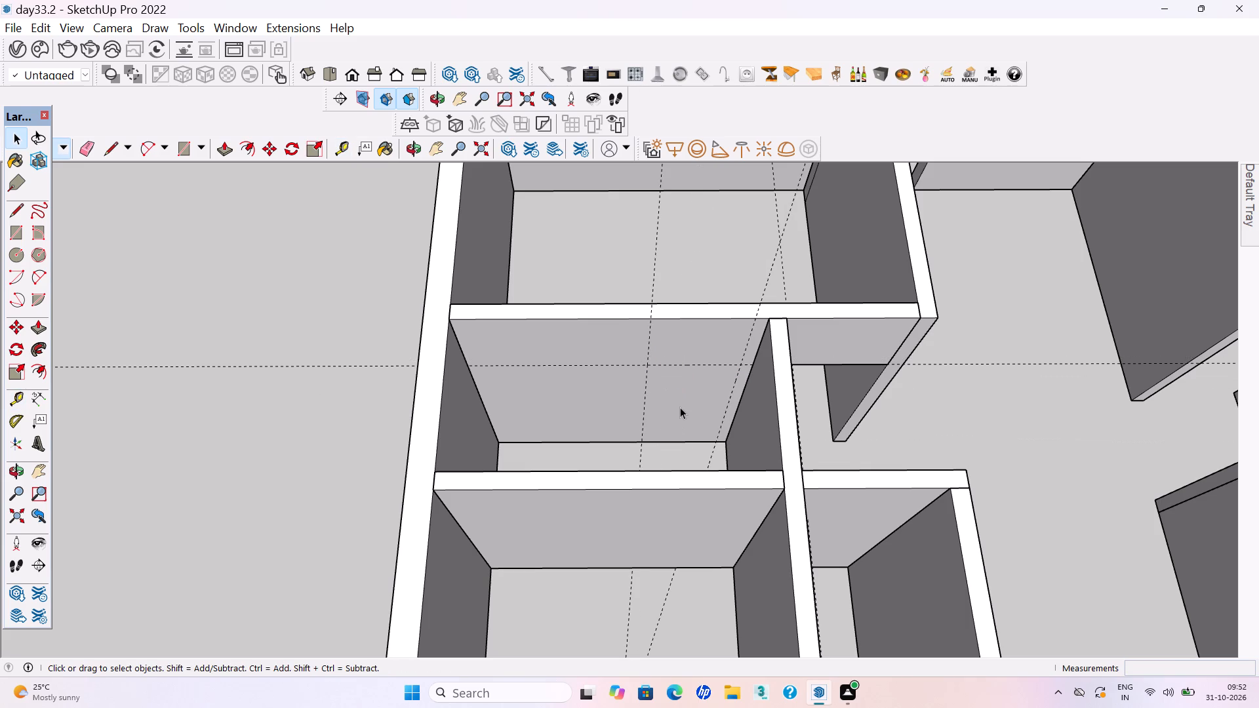
pyautogui.doubleClick(680, 407)
pyautogui.click(672, 406)
pyautogui.press('r')
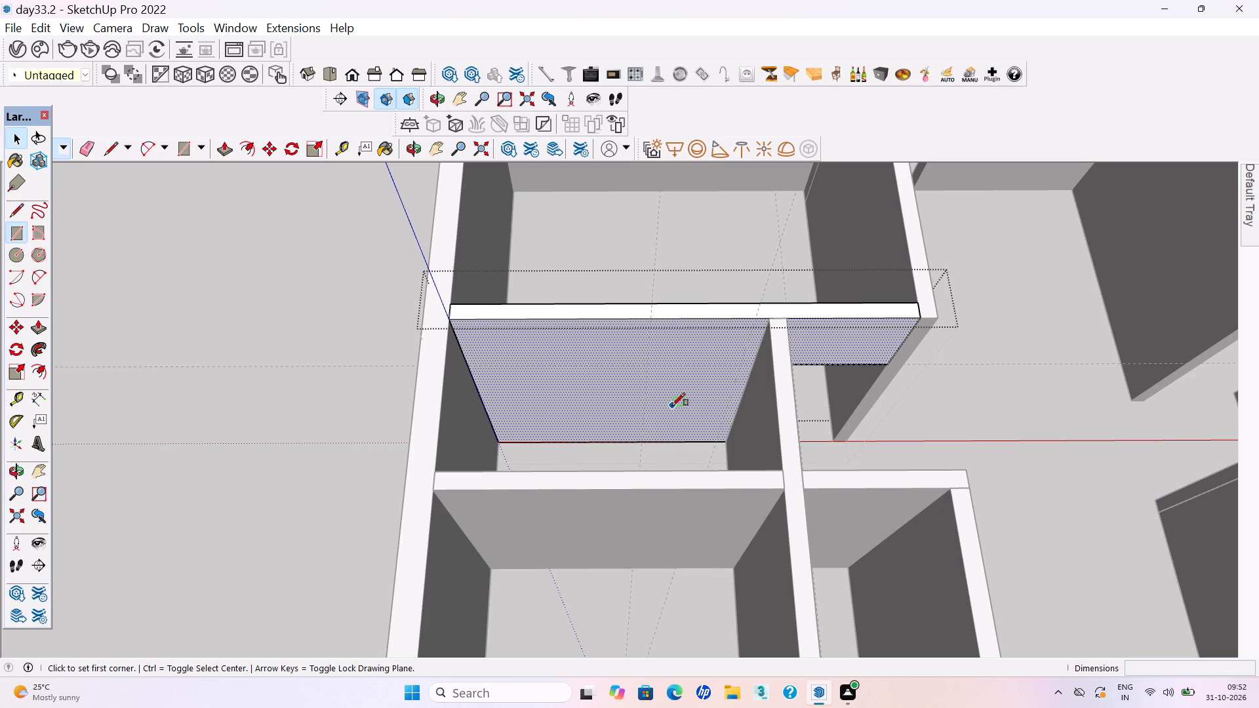
pyautogui.scroll(3, 687, 411)
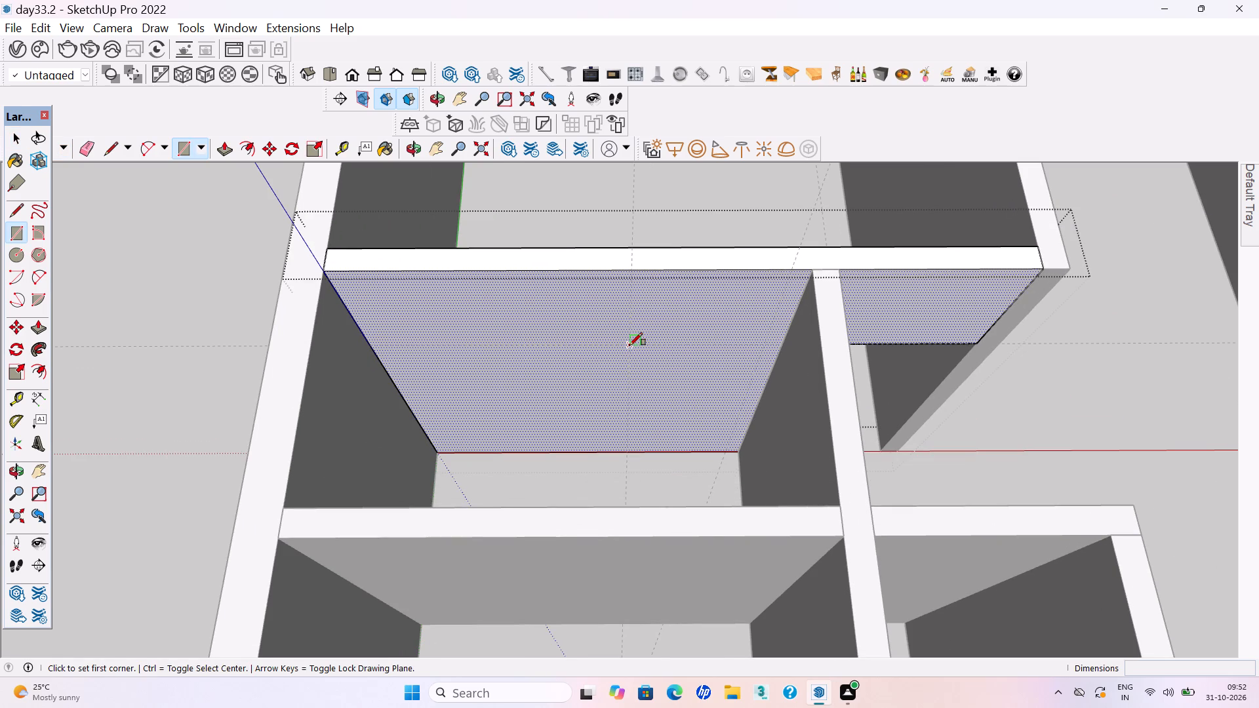
pyautogui.click(629, 345)
pyautogui.click(728, 452)
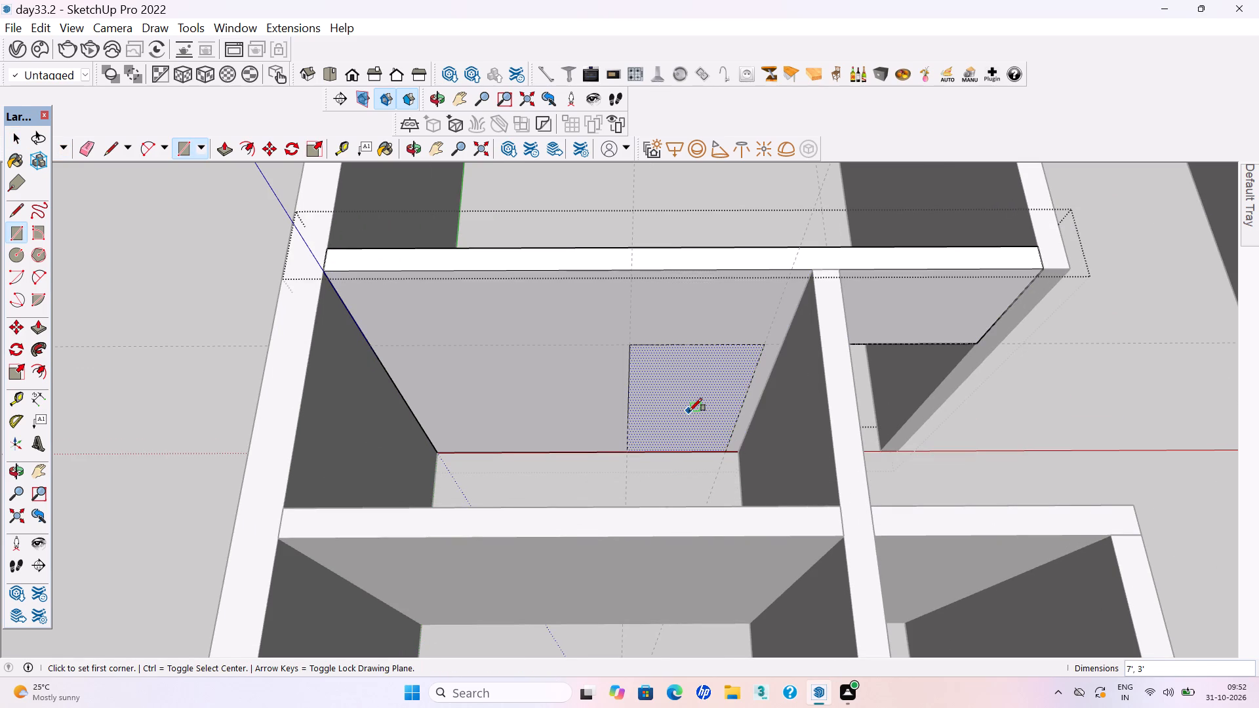
pyautogui.press('p')
pyautogui.click(689, 411)
pyautogui.click(666, 393)
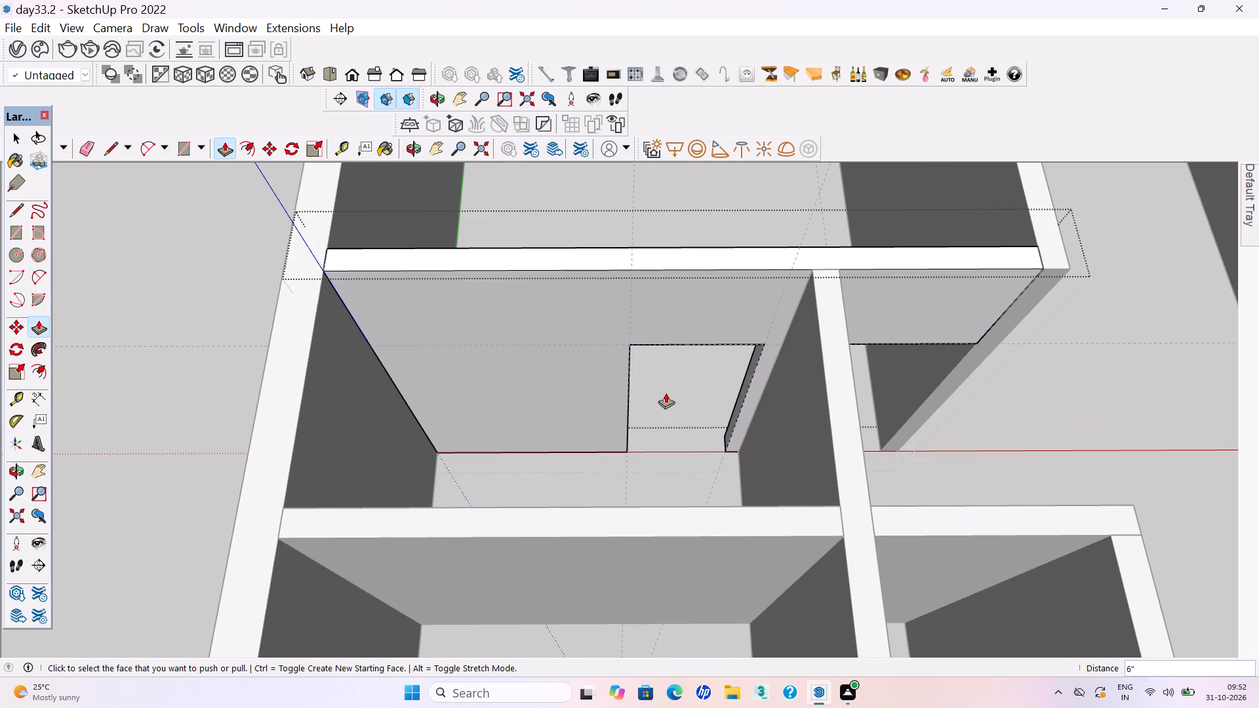
pyautogui.scroll(-14, 663, 409)
pyautogui.moveTo(639, 431); pyautogui.dragTo(637, 373, button='middle')
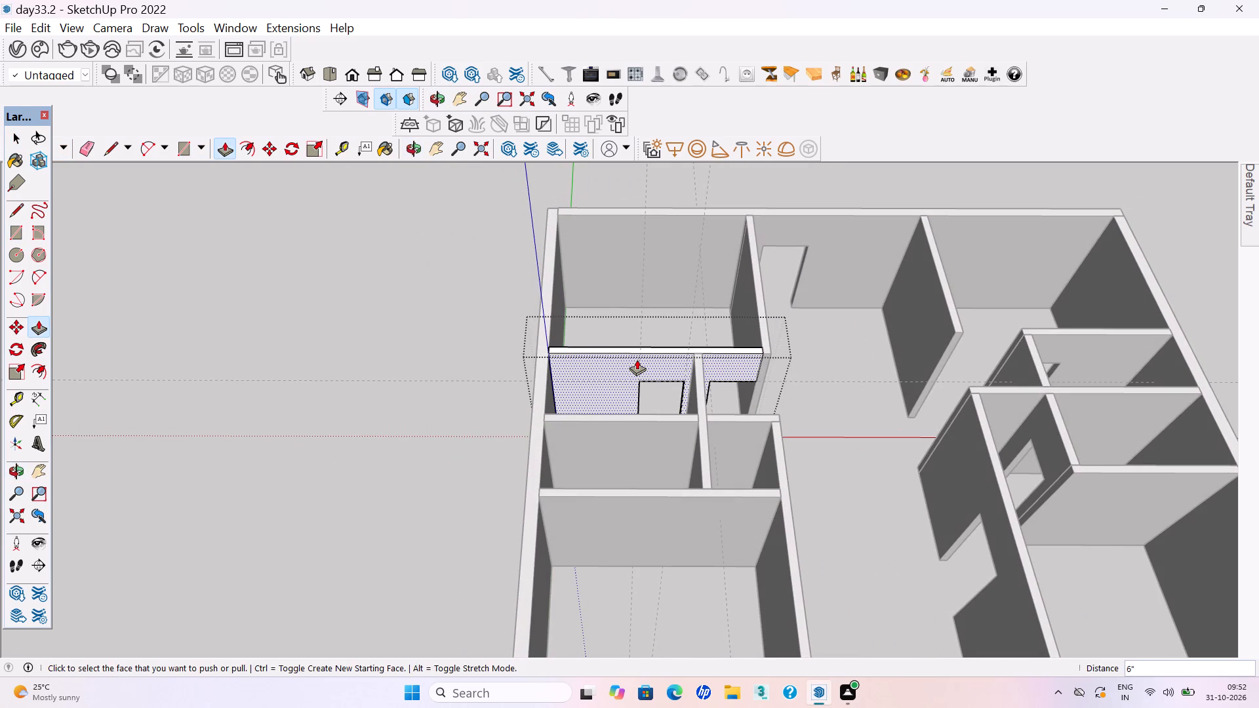
pyautogui.press('space')
pyautogui.click(371, 444)
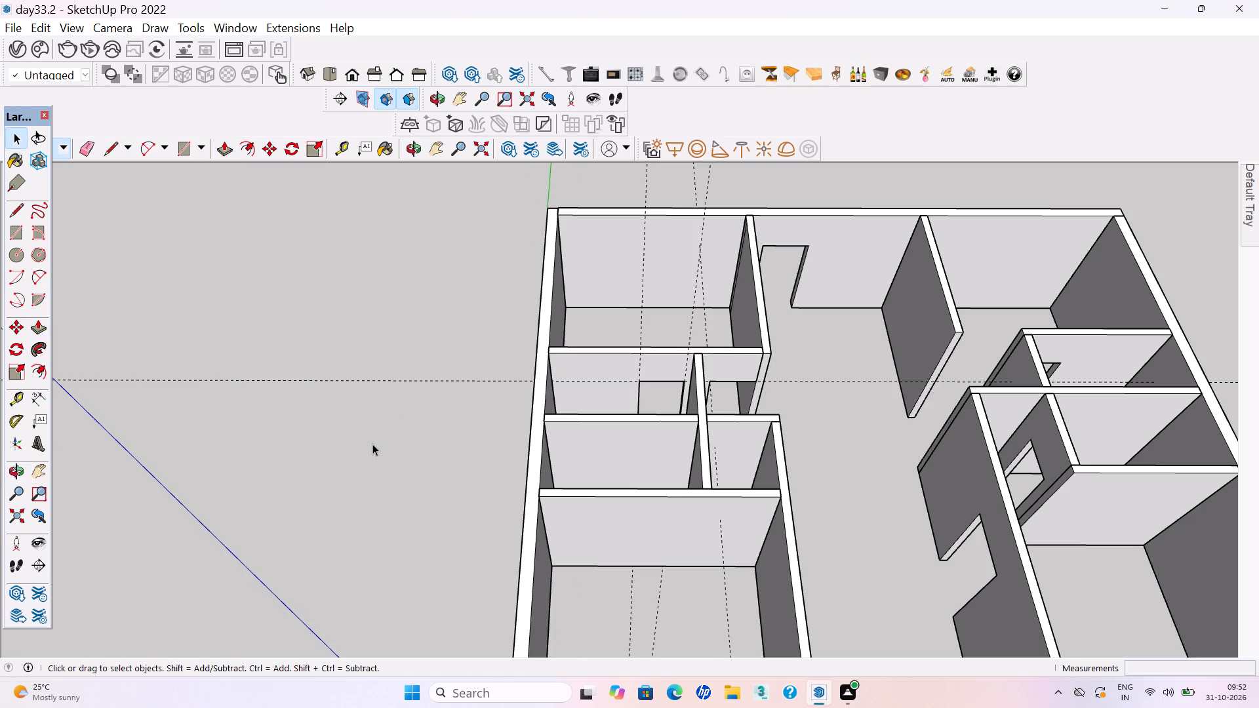
# Save the model with the new door opening.
pyautogui.hotkey('ctrl', 's')
pyautogui.hotkey('ctrl', 's')
pyautogui.hotkey('ctrl', 's')
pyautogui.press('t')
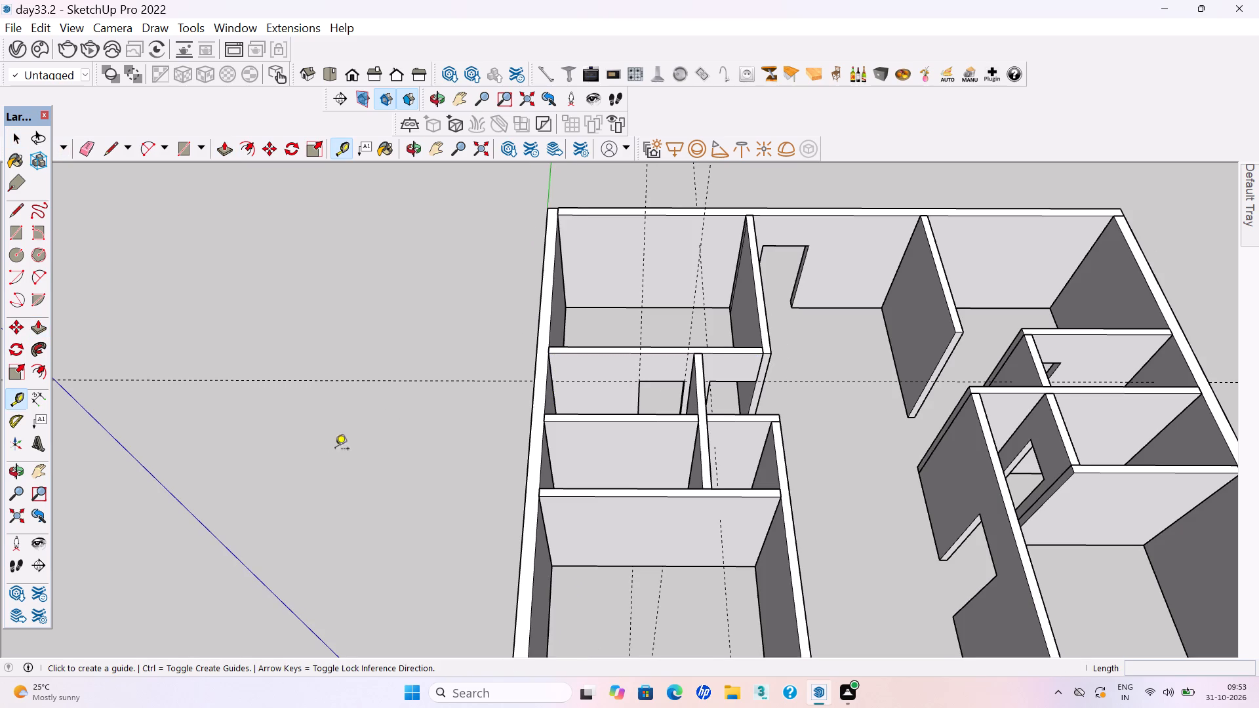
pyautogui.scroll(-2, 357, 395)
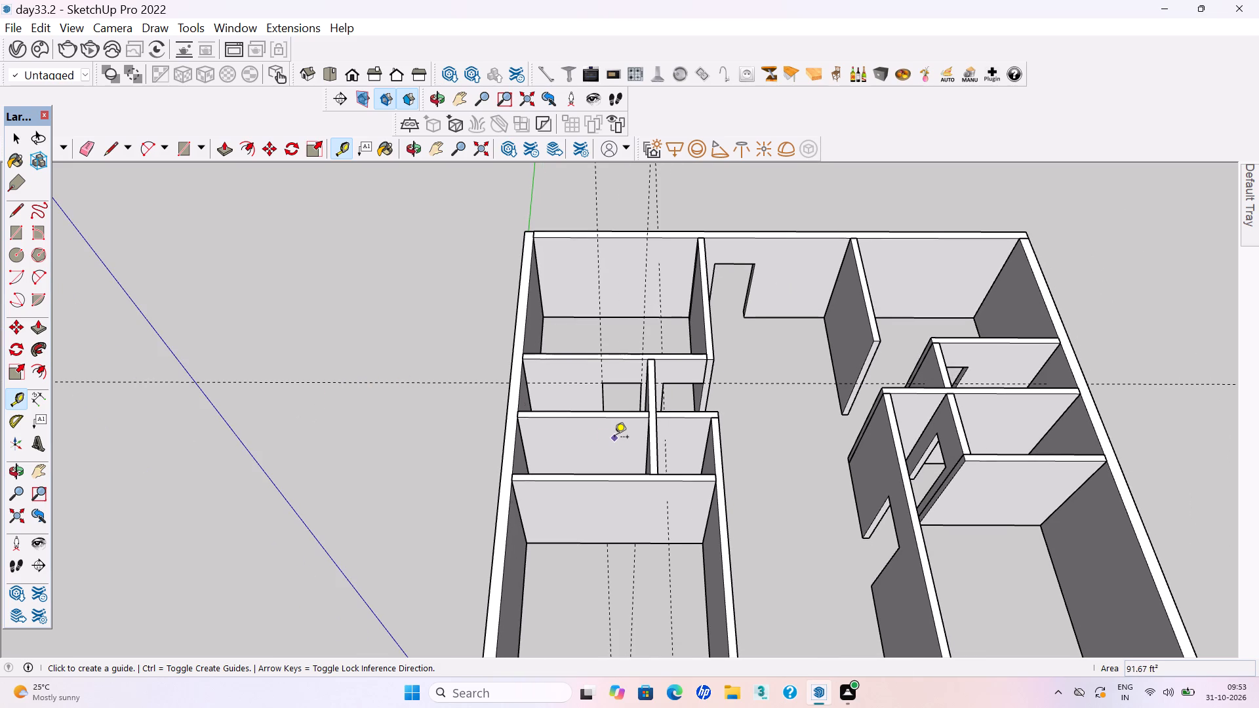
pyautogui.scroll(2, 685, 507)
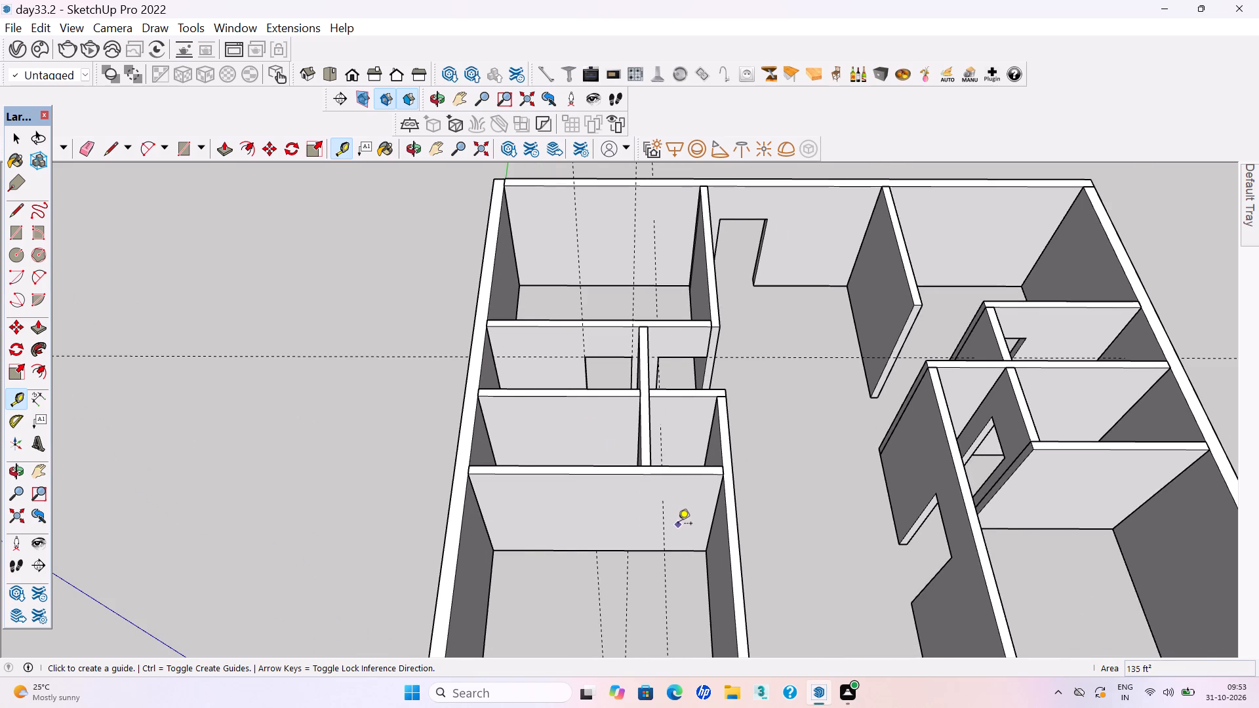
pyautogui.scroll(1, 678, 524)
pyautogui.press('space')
# Shorten the partition facing the large front room by scaling its passage end back to just past the cross wall.
pyautogui.scroll(1, 677, 524)
pyautogui.click(687, 509)
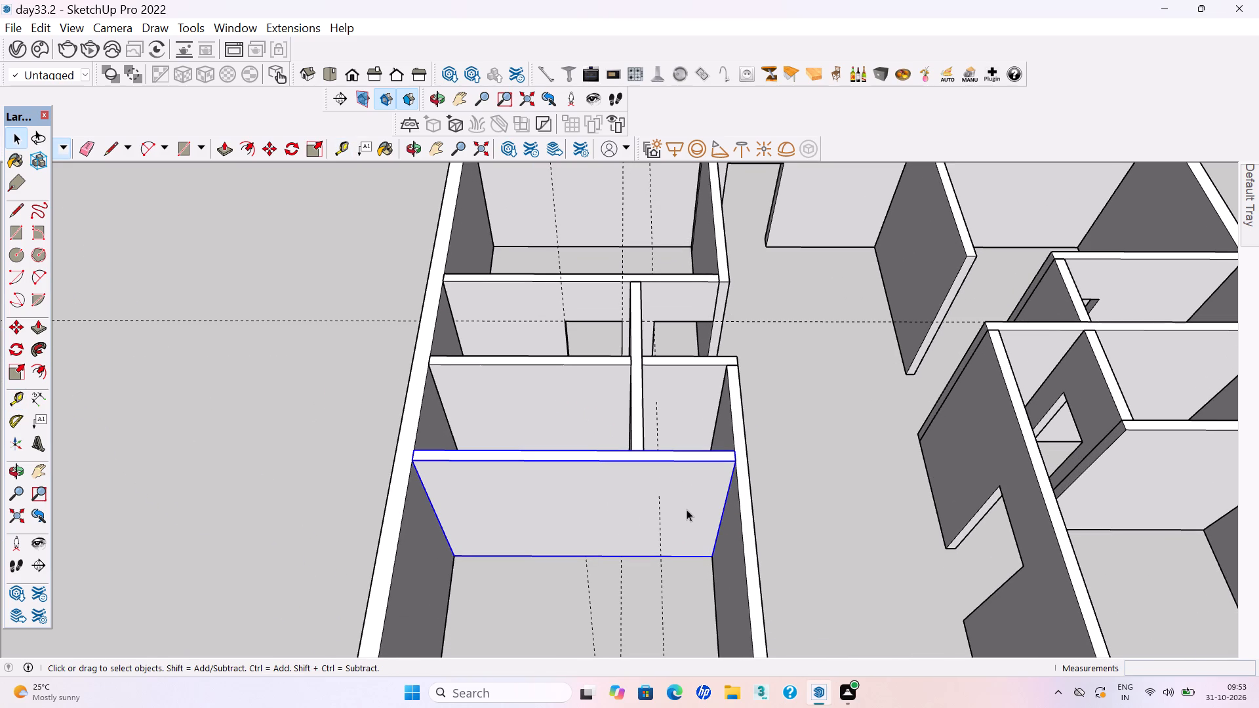
pyautogui.press('s')
pyautogui.click(721, 505)
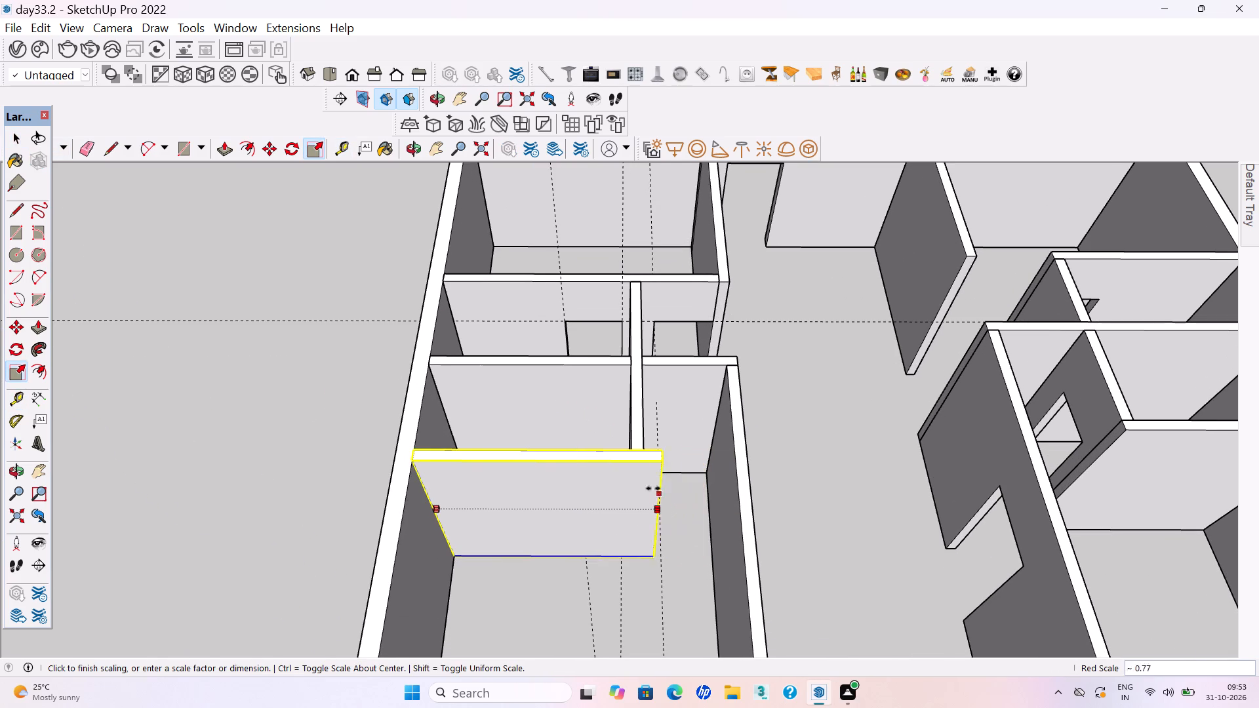
pyautogui.click(644, 458)
pyautogui.press('space')
pyautogui.click(678, 527)
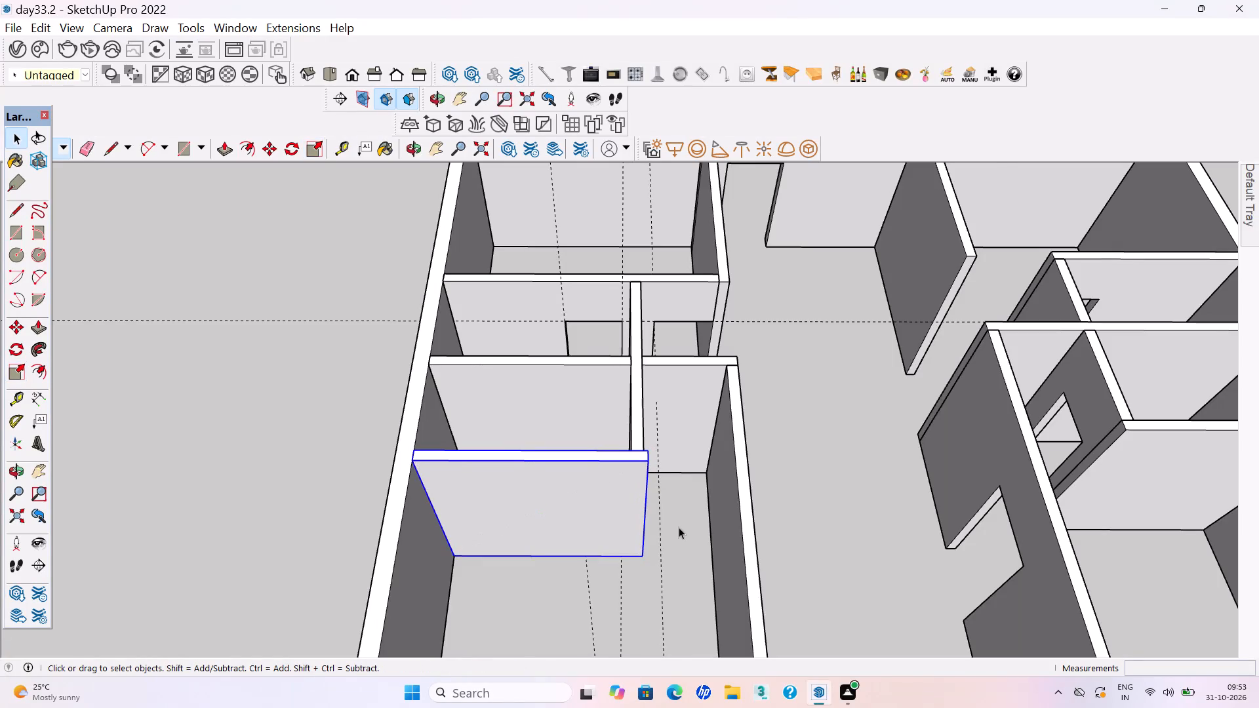
# Inside the shortened partition's group, push its end face back about 3 5/16" flush with the cross wall's face.
pyautogui.scroll(8, 645, 464)
pyautogui.moveTo(664, 439); pyautogui.dragTo(439, 452, button='middle')
pyautogui.scroll(2, 445, 424)
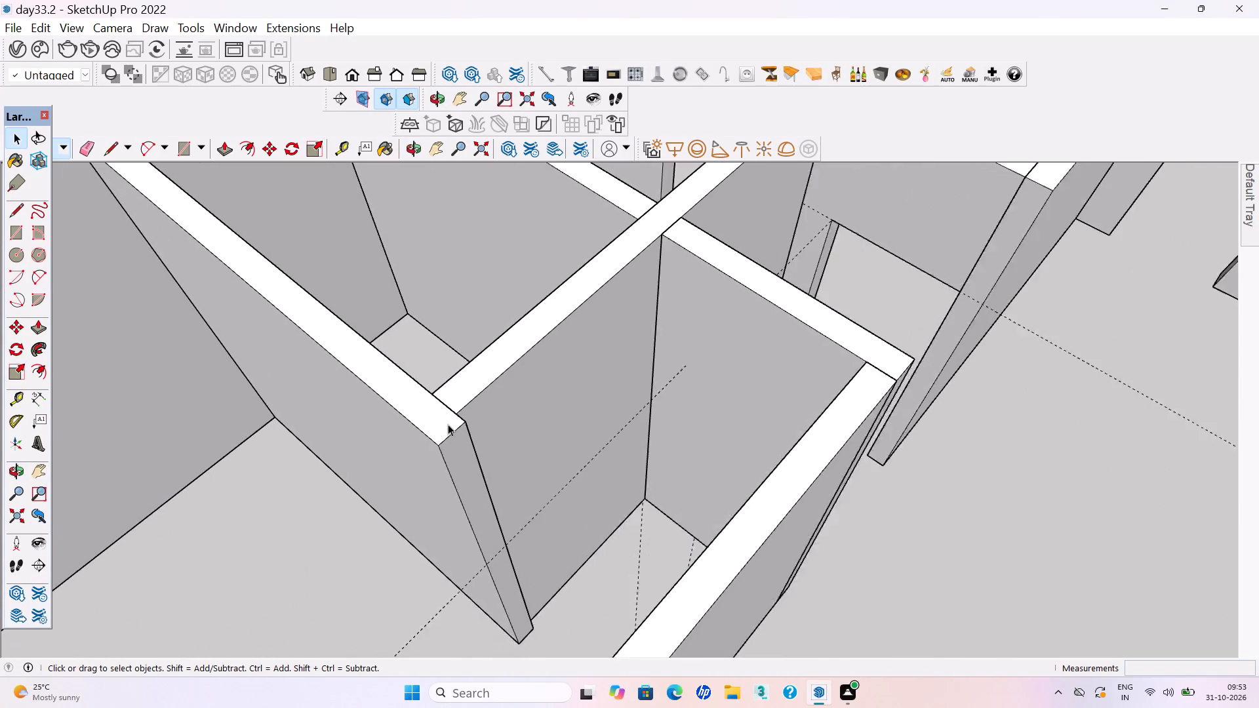
pyautogui.scroll(6, 448, 424)
pyautogui.moveTo(460, 436); pyautogui.dragTo(422, 456, button='middle')
pyautogui.doubleClick(459, 445)
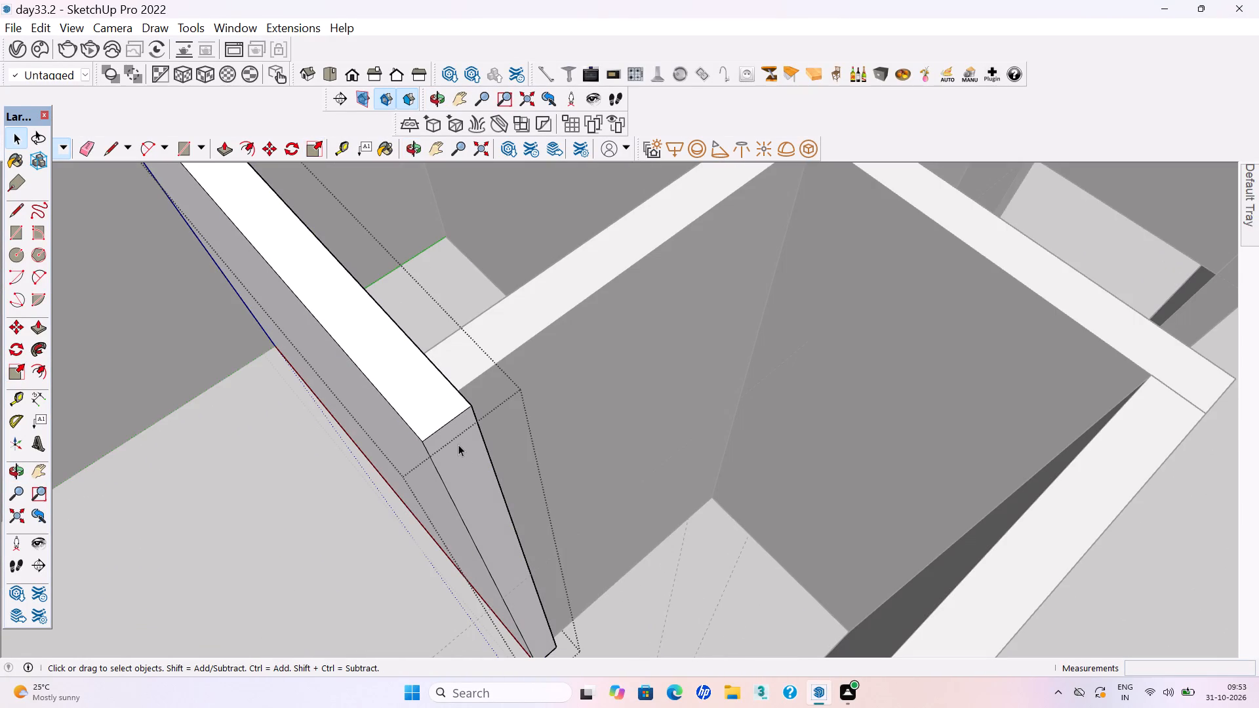
pyautogui.click(455, 442)
pyautogui.press('p')
pyautogui.click(455, 438)
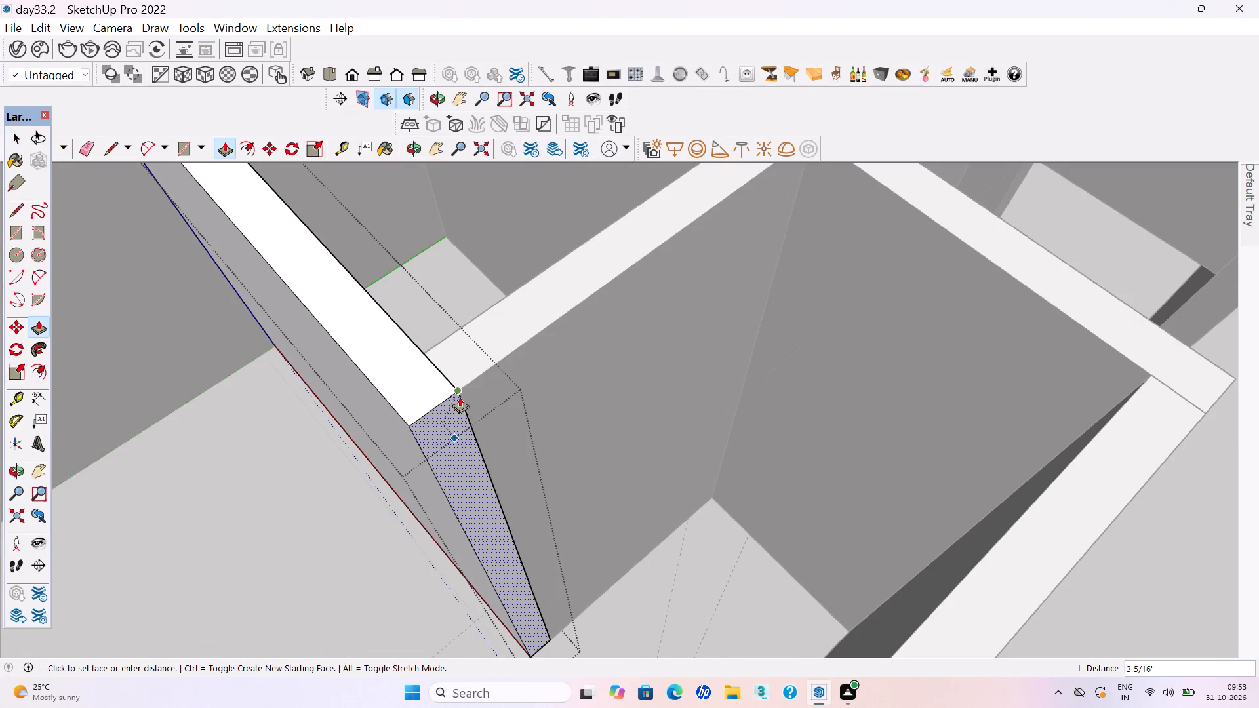
pyautogui.click(460, 397)
pyautogui.press('space')
pyautogui.scroll(-19, 536, 425)
pyautogui.moveTo(549, 527); pyautogui.dragTo(607, 527, button='middle')
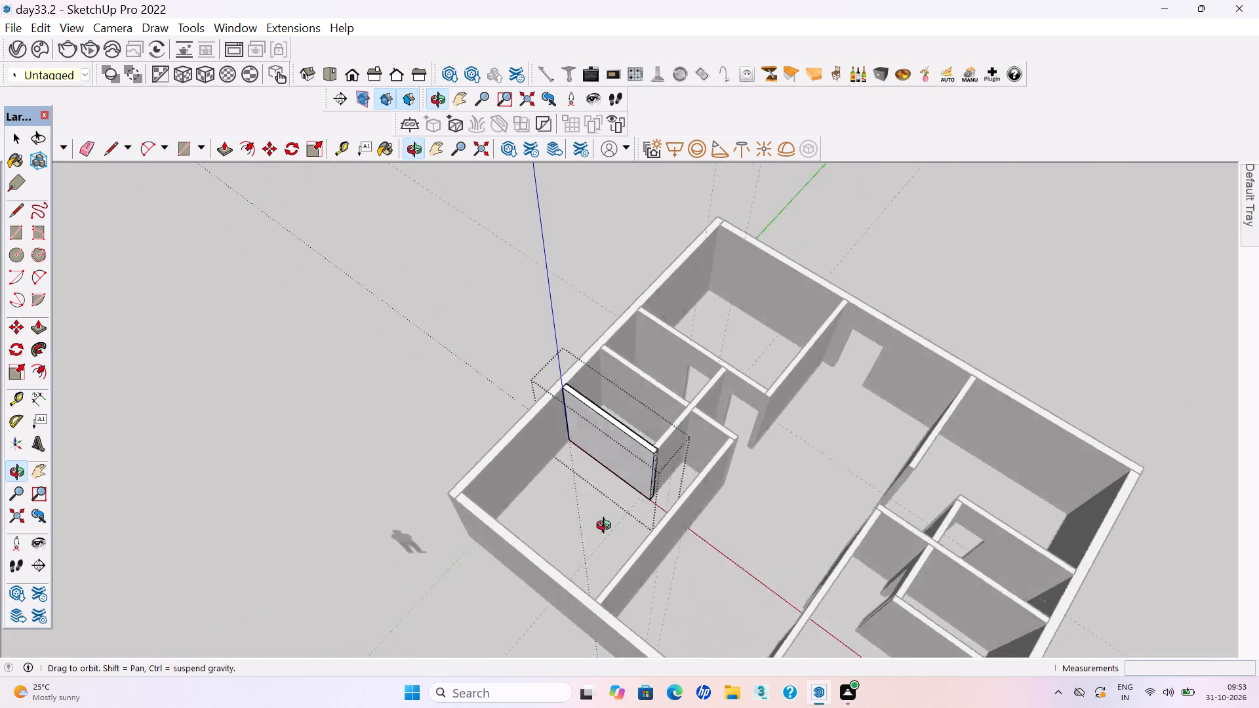
pyautogui.moveTo(607, 527); pyautogui.dragTo(698, 517, button='middle')
pyautogui.click(394, 469)
# Save the model with the trimmed partition.
pyautogui.hotkey('ctrl', 's')
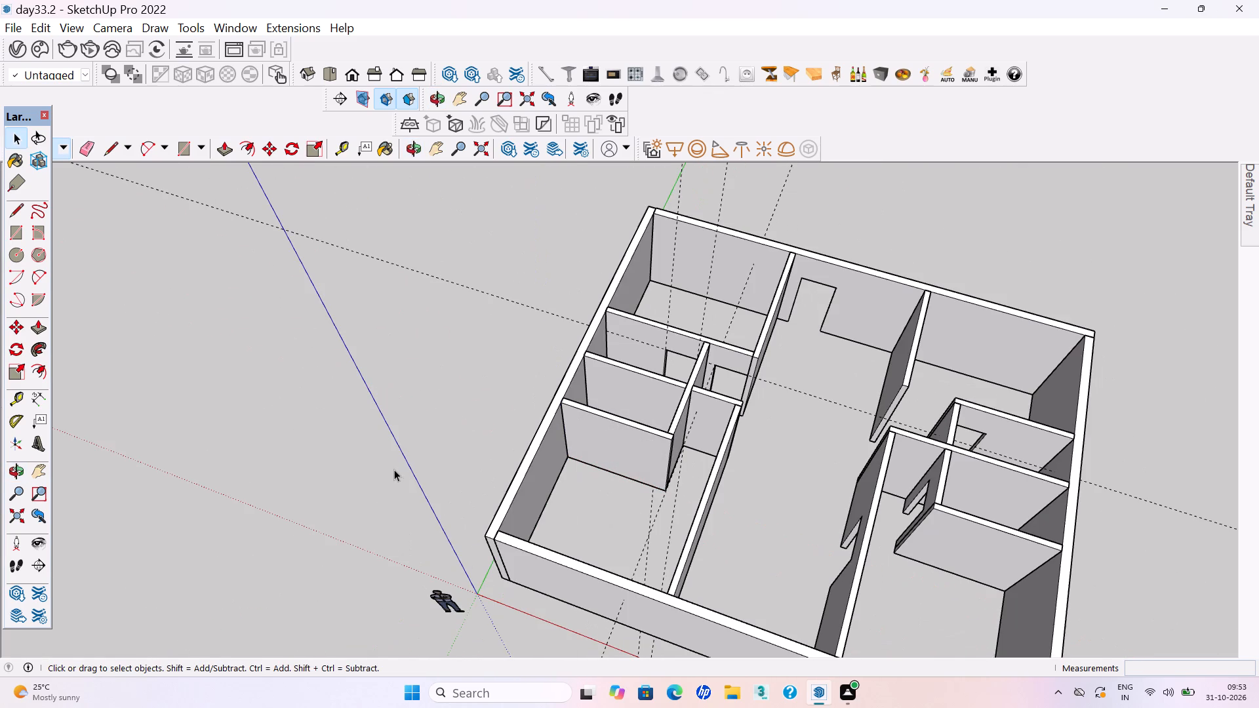
# Delete all the remaining guide lines running across the house.
pyautogui.scroll(-9, 394, 456)
pyautogui.moveTo(588, 252); pyautogui.dragTo(486, 214)
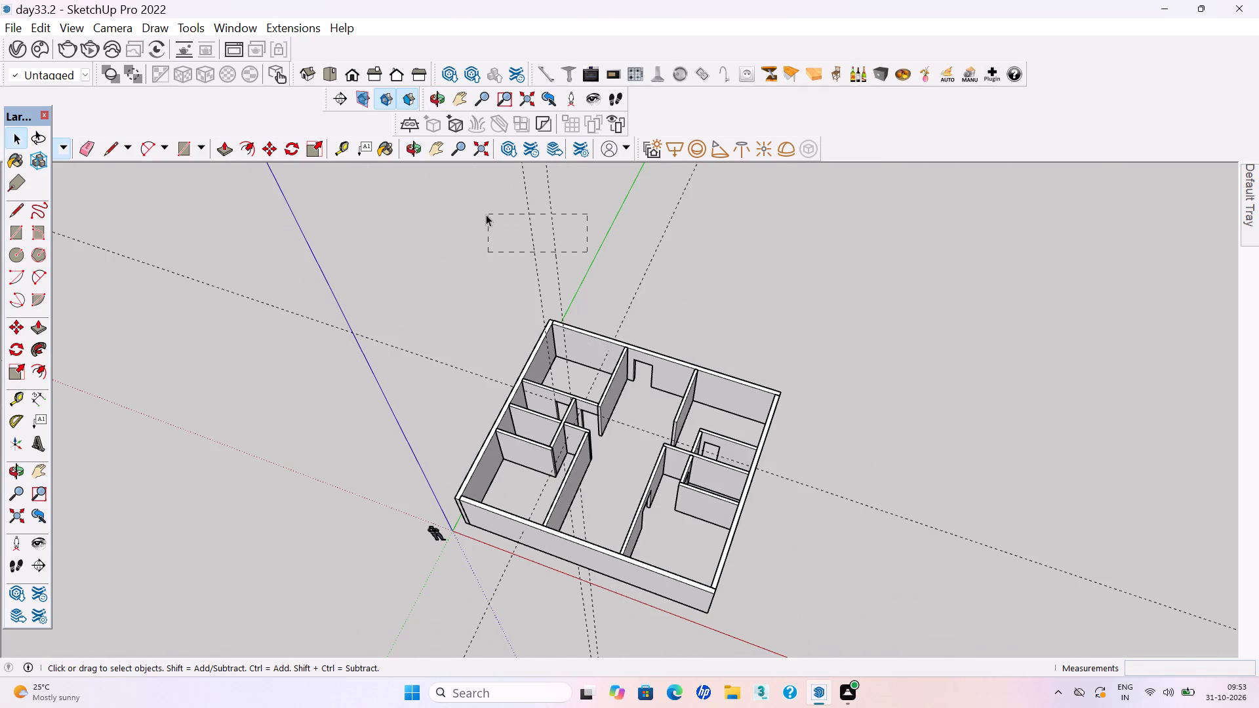
pyautogui.moveTo(486, 214); pyautogui.dragTo(484, 214)
pyautogui.press('Delete')
pyautogui.moveTo(673, 283); pyautogui.dragTo(621, 240)
pyautogui.press('Delete')
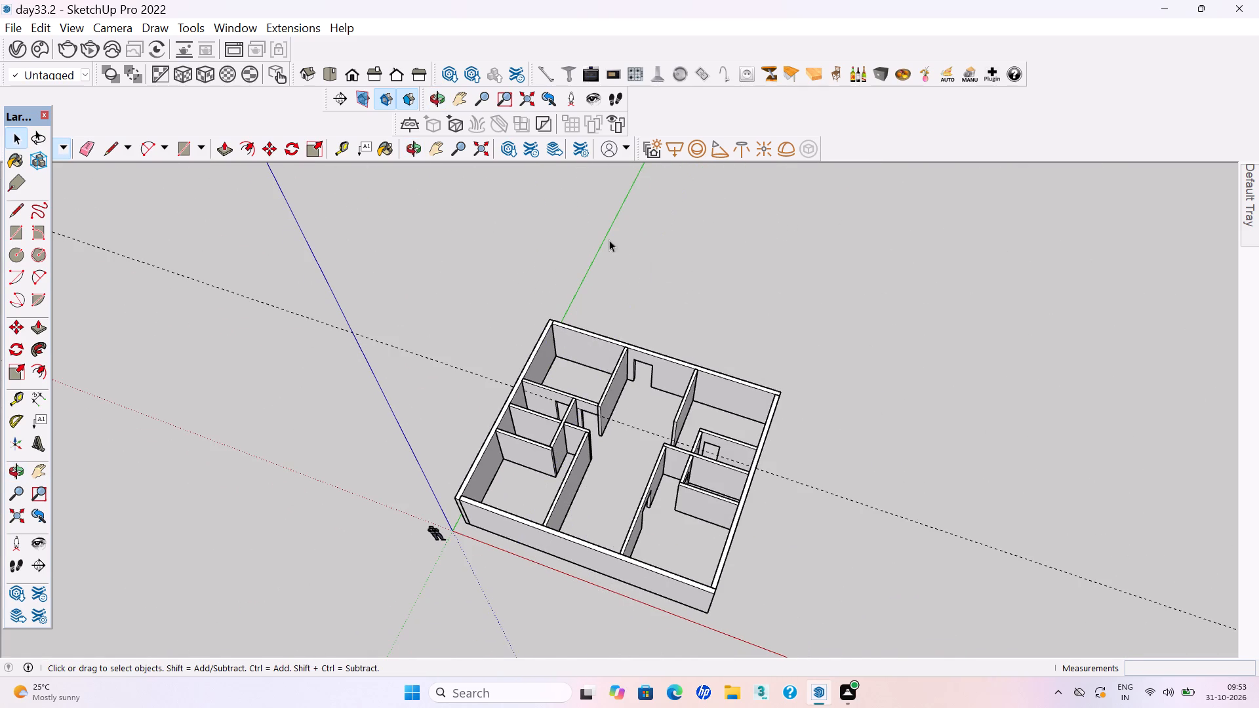
pyautogui.moveTo(473, 395); pyautogui.dragTo(406, 293)
pyautogui.press('Delete')
# Examine the shortened partition's free end, the gap beside it and the nearby door openings from several angles.
pyautogui.moveTo(475, 466); pyautogui.dragTo(630, 419, button='middle')
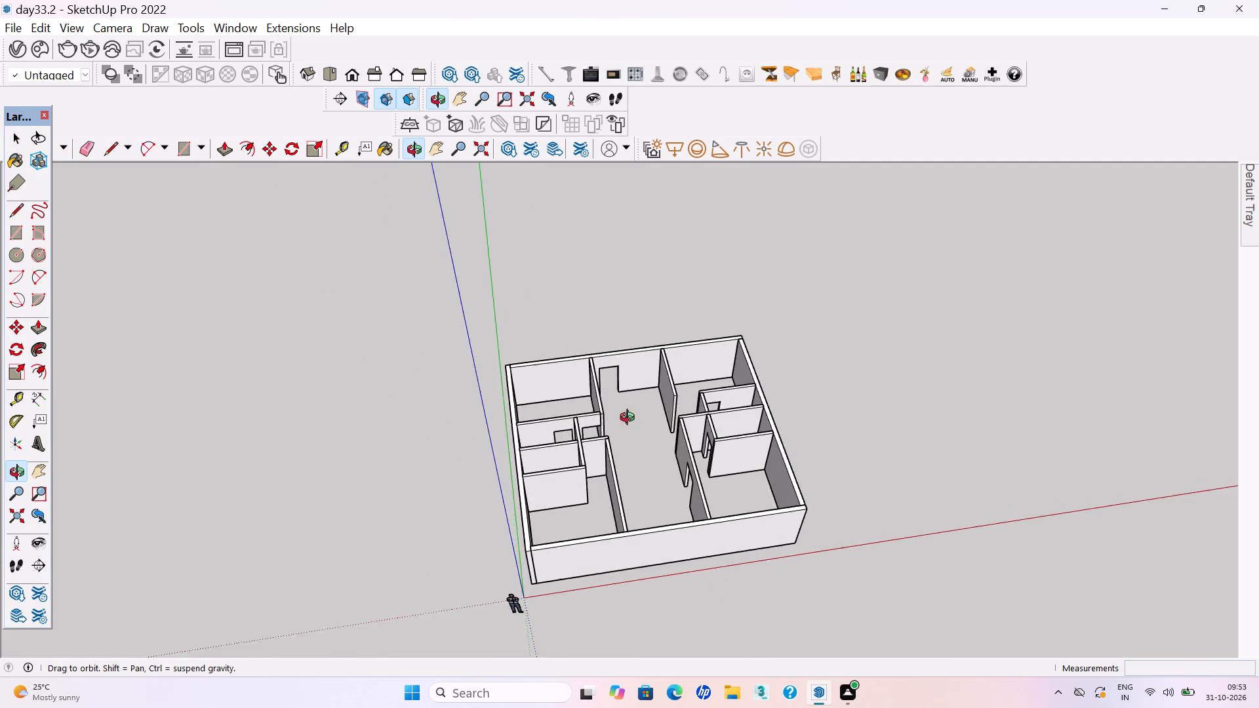
pyautogui.moveTo(630, 419); pyautogui.dragTo(592, 427, button='middle')
pyautogui.scroll(3, 591, 454)
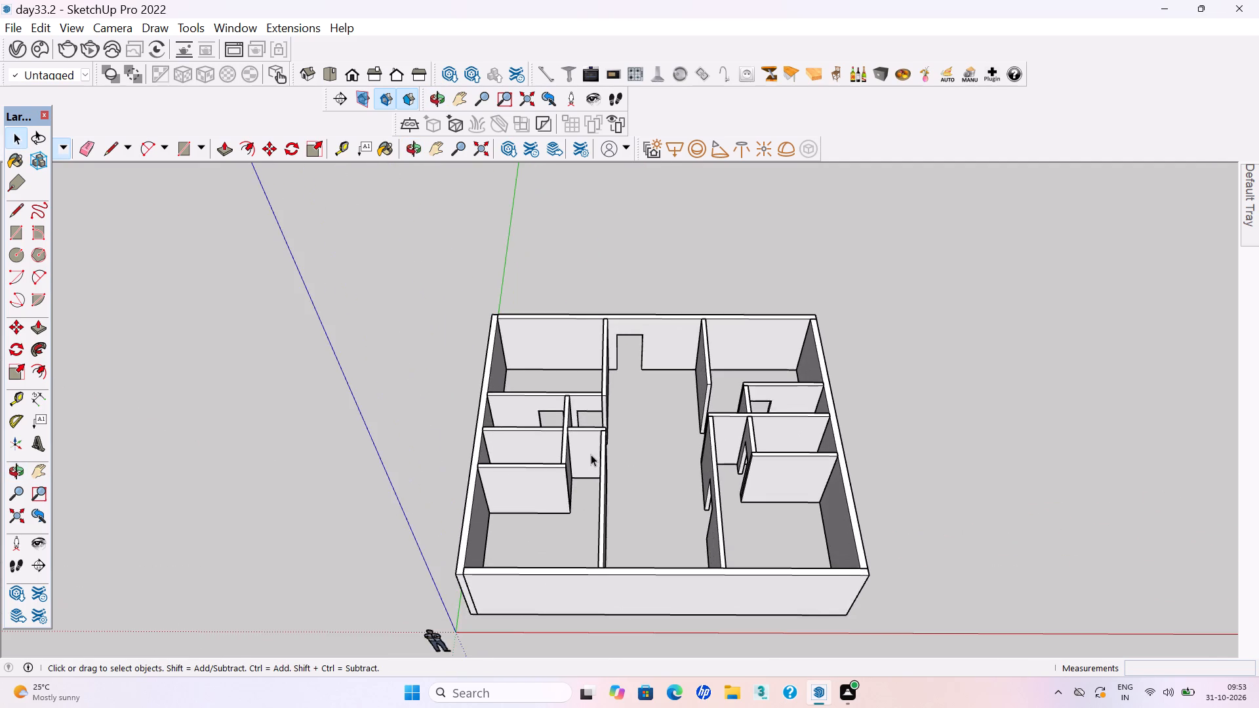
pyautogui.scroll(9, 591, 454)
pyautogui.moveTo(557, 480); pyautogui.dragTo(388, 485, button='middle')
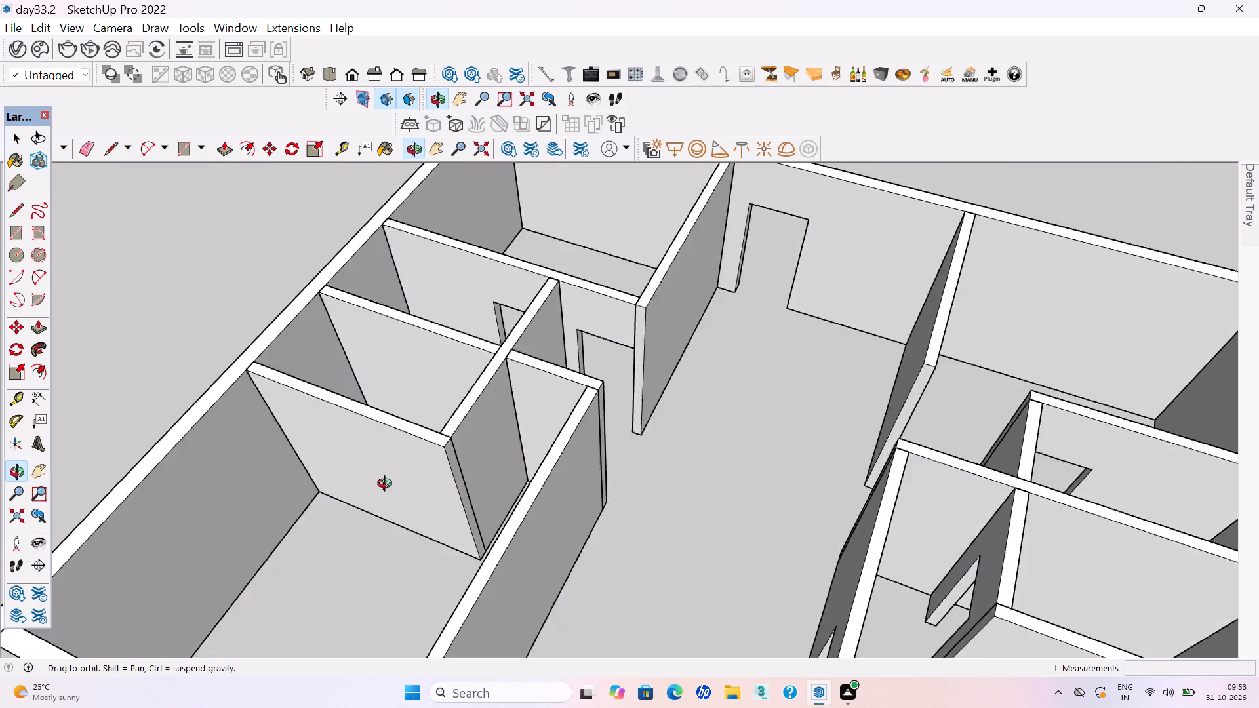
pyautogui.moveTo(388, 485); pyautogui.dragTo(290, 492, button='middle')
pyautogui.scroll(5, 372, 385)
pyautogui.moveTo(491, 433); pyautogui.dragTo(504, 494, button='middle')
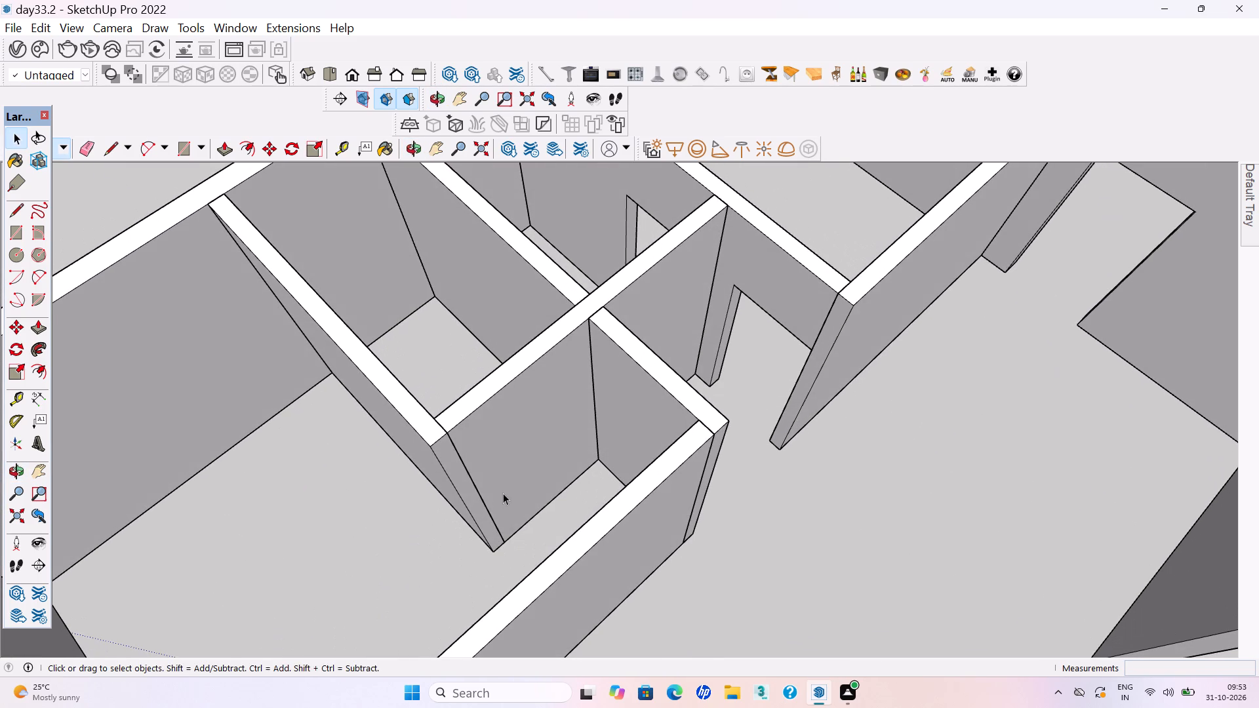
# Place guides on the short cross wall: vertical ones about 4 7/16" from its corner and about 3' 1" farther, and one 7' above its base.
pyautogui.press('t')
pyautogui.click(470, 471)
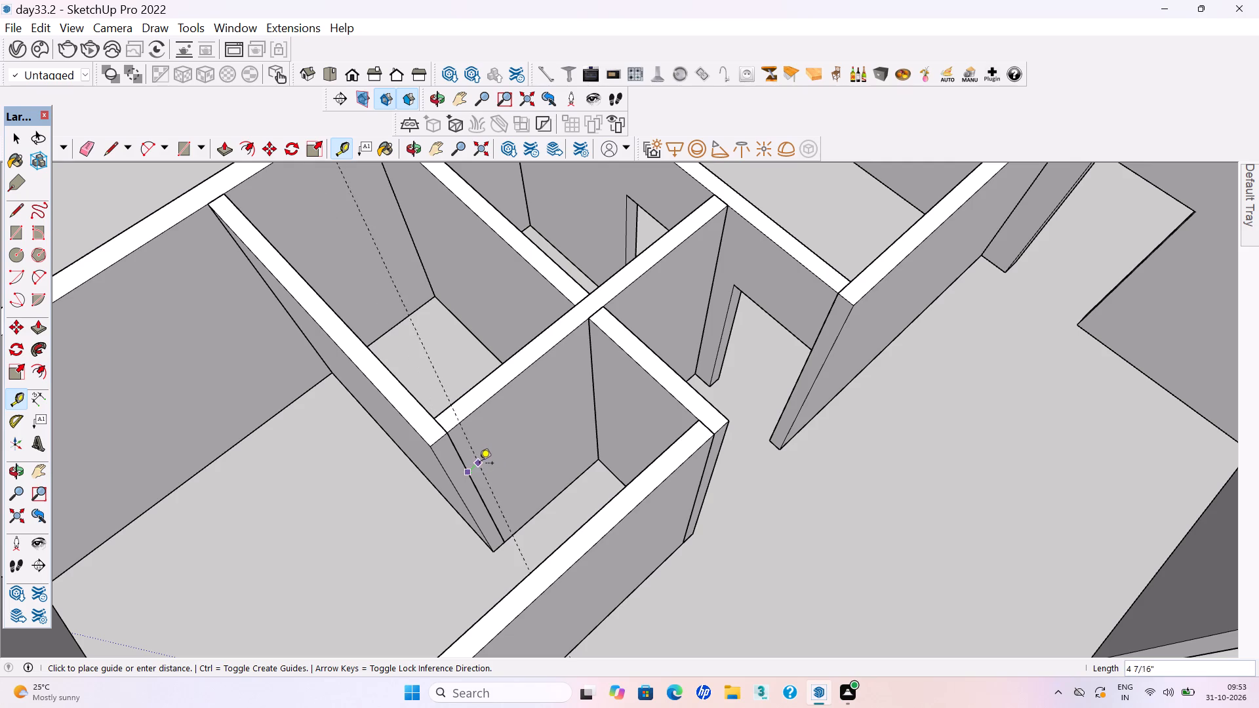
pyautogui.click(481, 463)
pyautogui.click(474, 450)
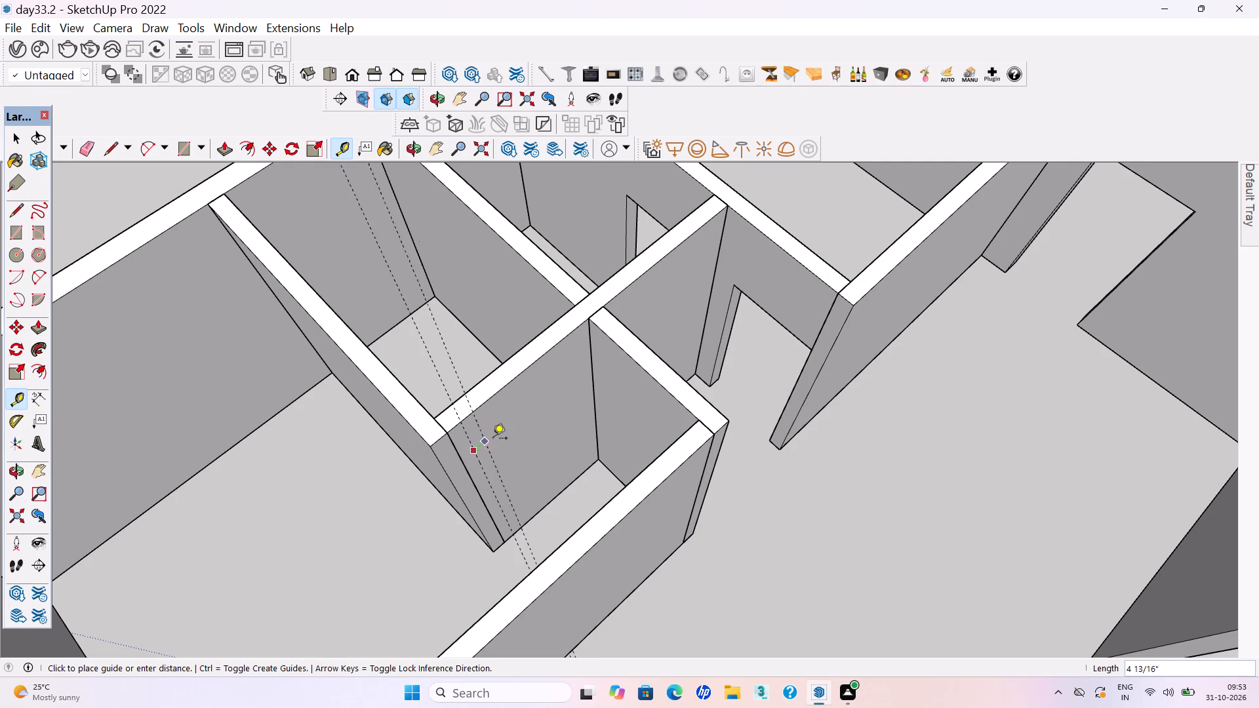
pyautogui.click(565, 377)
pyautogui.click(553, 498)
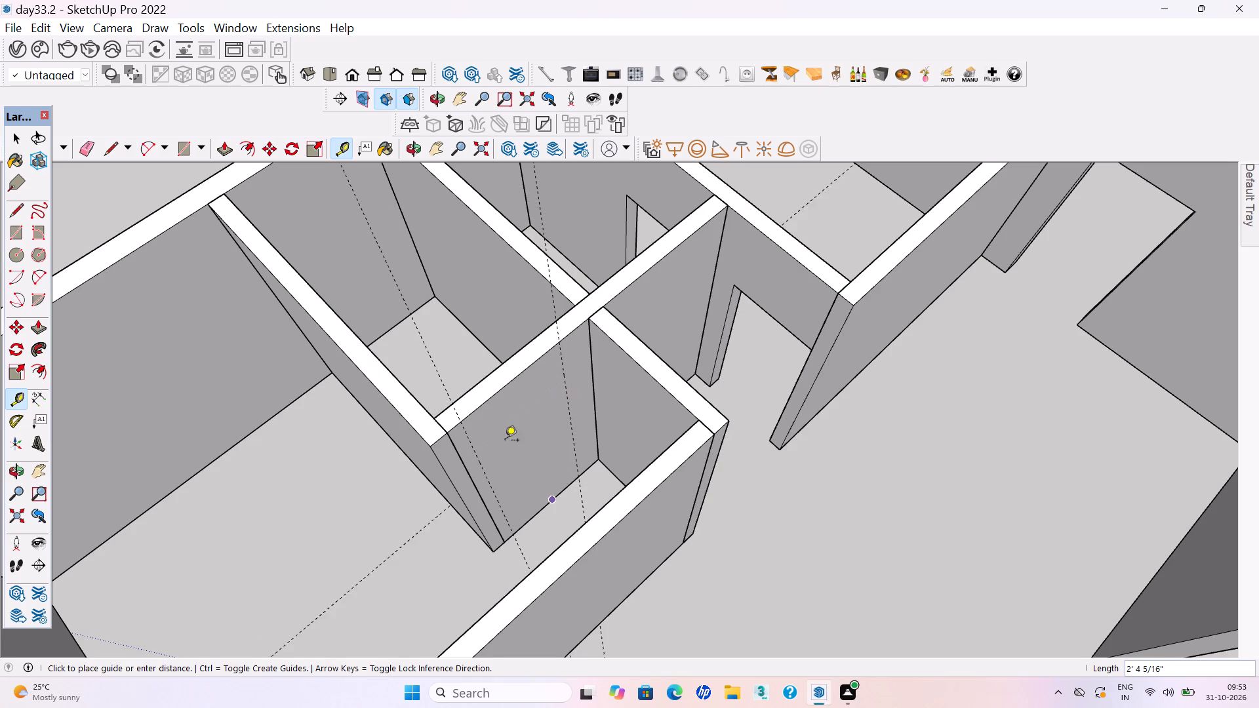
pyautogui.write("7'")
pyautogui.press('Return')
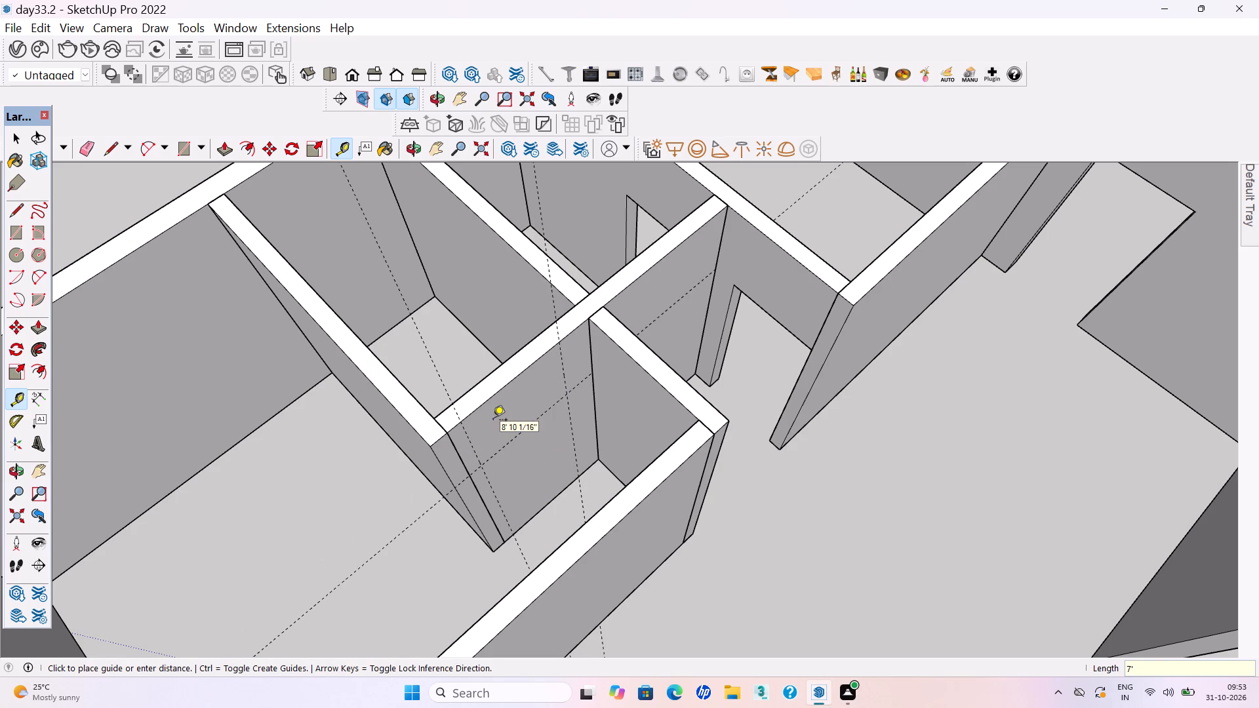
# Inside the cross wall's group, draw a 7' by about 3' 1 5/16" door rectangle between the guides and push it through the 6" thickness.
pyautogui.press('space')
pyautogui.doubleClick(510, 471)
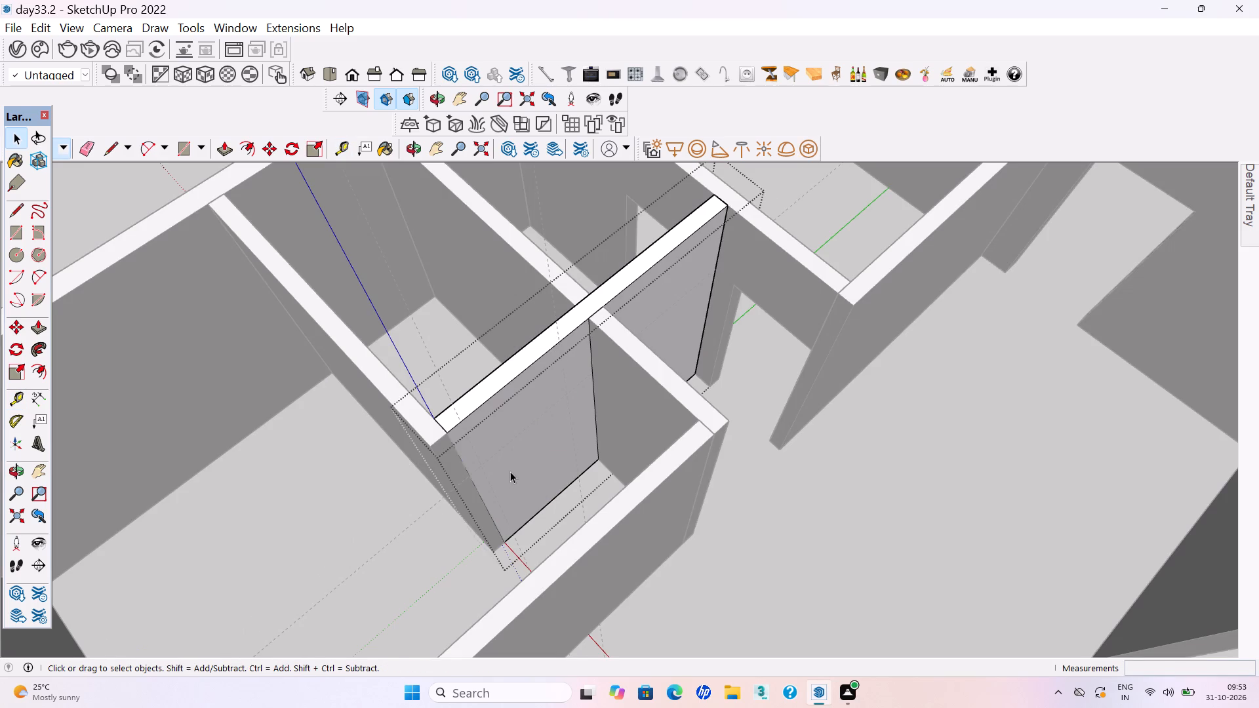
pyautogui.click(510, 471)
pyautogui.scroll(3, 510, 478)
pyautogui.press('r')
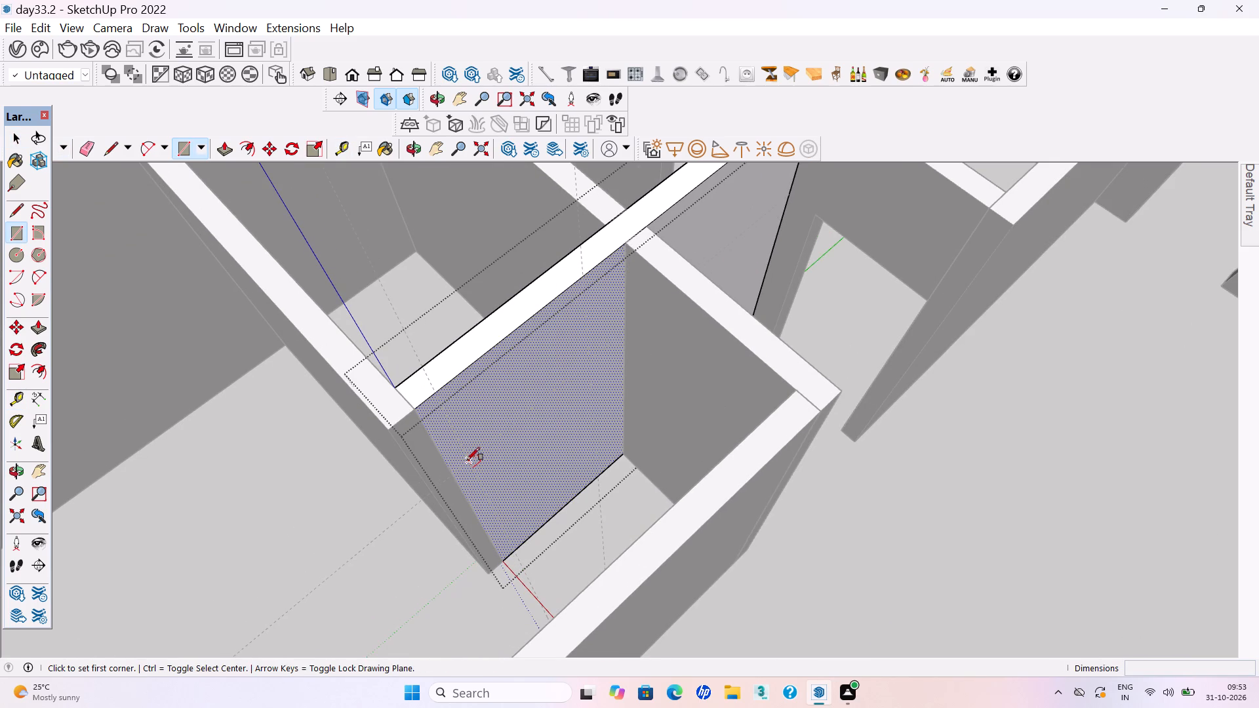
pyautogui.click(470, 460)
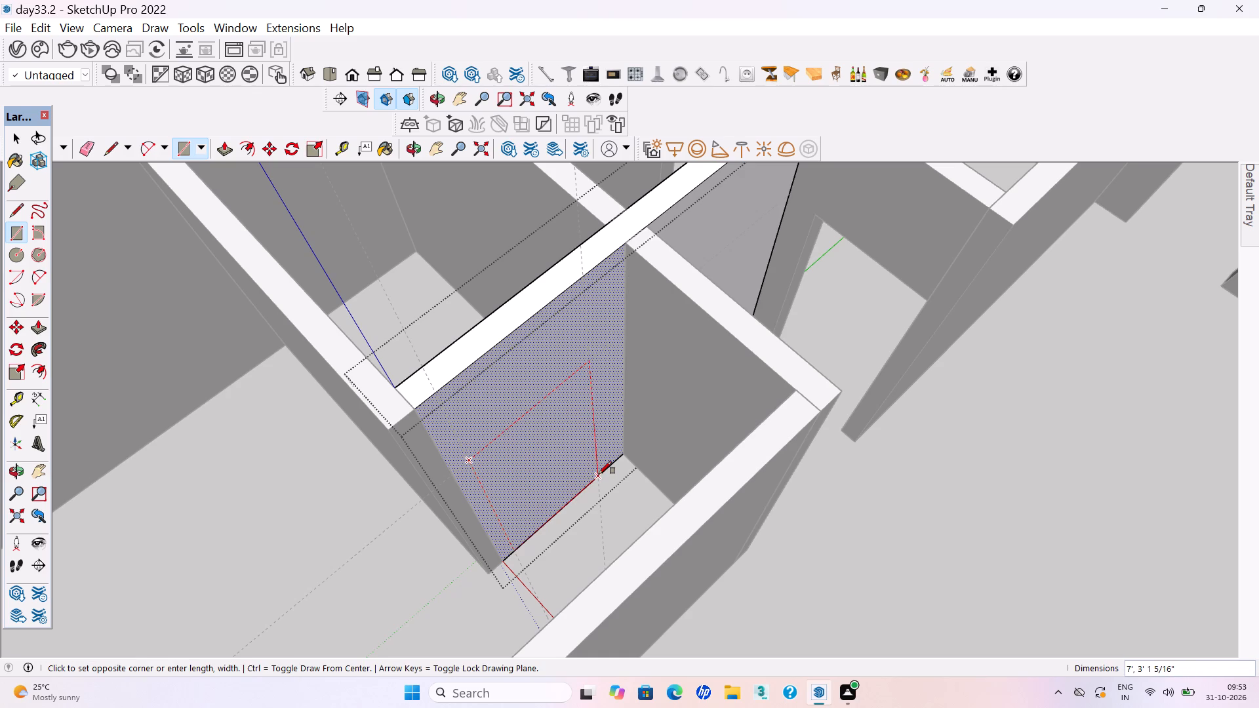
pyautogui.click(599, 474)
pyautogui.press('p')
pyautogui.click(567, 475)
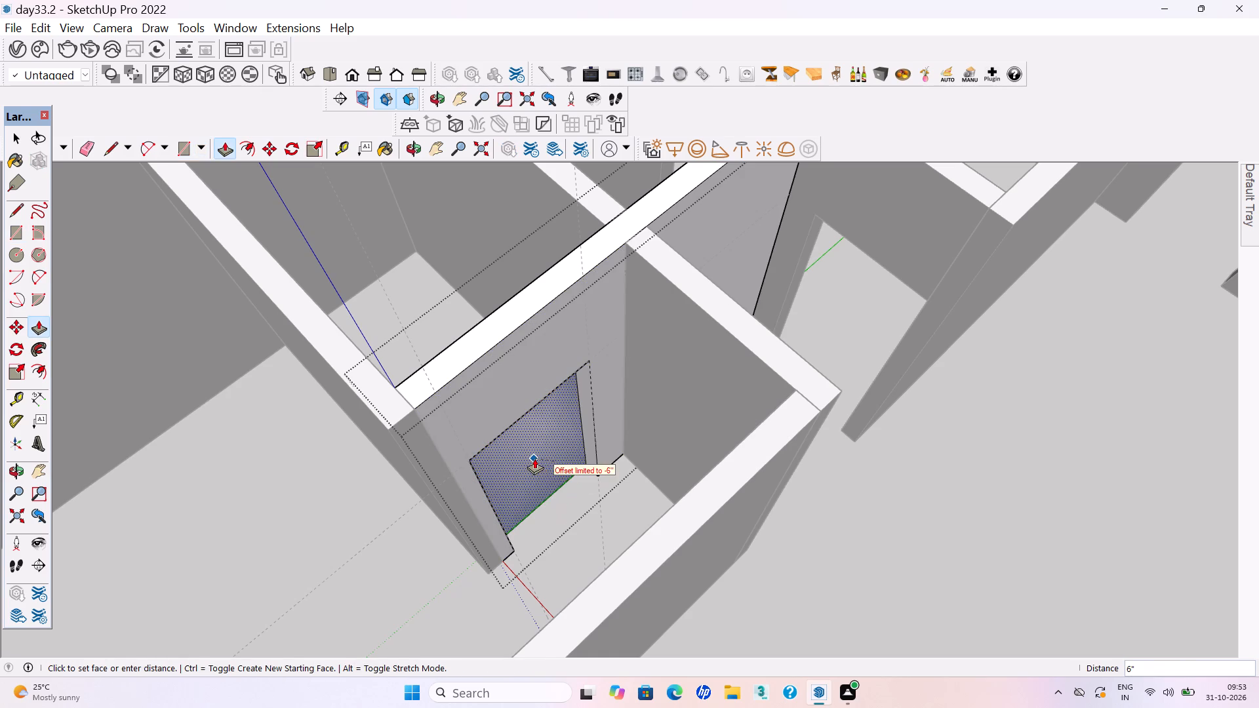
pyautogui.click(534, 458)
pyautogui.scroll(-4, 603, 462)
pyautogui.press('space')
pyautogui.click(719, 574)
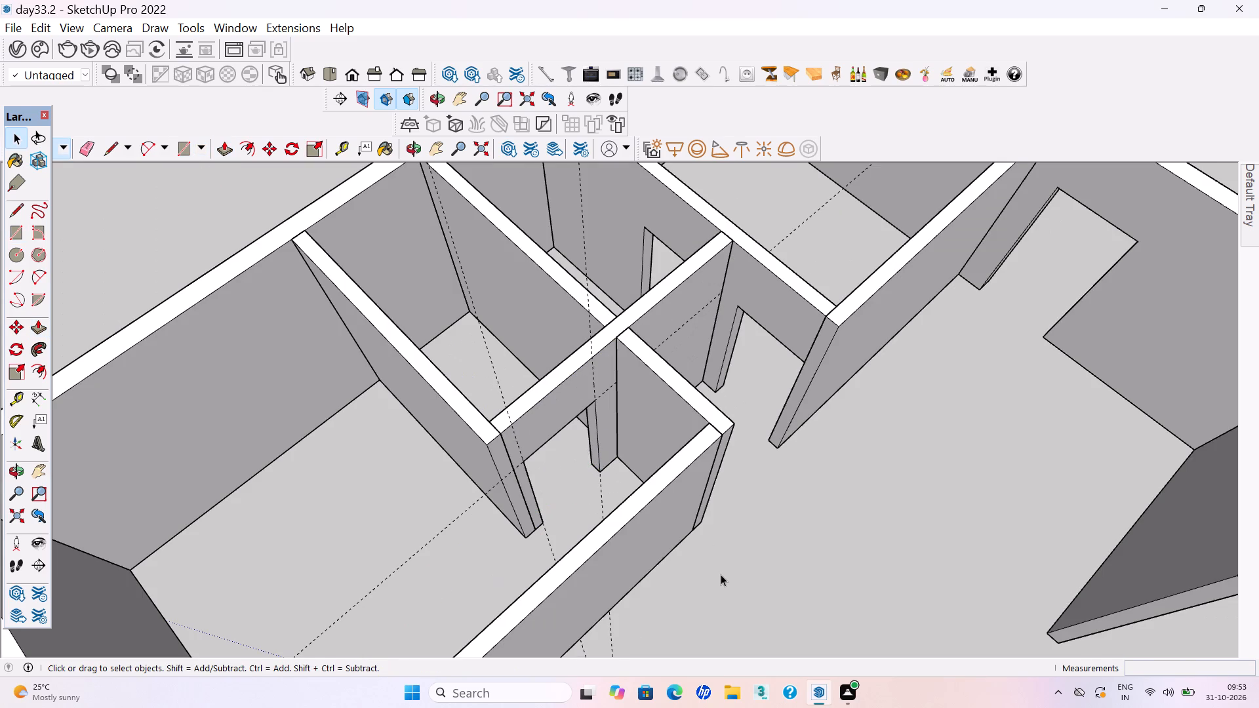
# Save the model with the new cross-wall door opening.
pyautogui.hotkey('ctrl', 's')
# Place guides on the long partition in front: vertical ones about 6' 1 5/8" from its free end and 3' farther, and one 7' above its base.
pyautogui.scroll(-8, 692, 552)
pyautogui.moveTo(668, 545); pyautogui.dragTo(588, 437, button='middle')
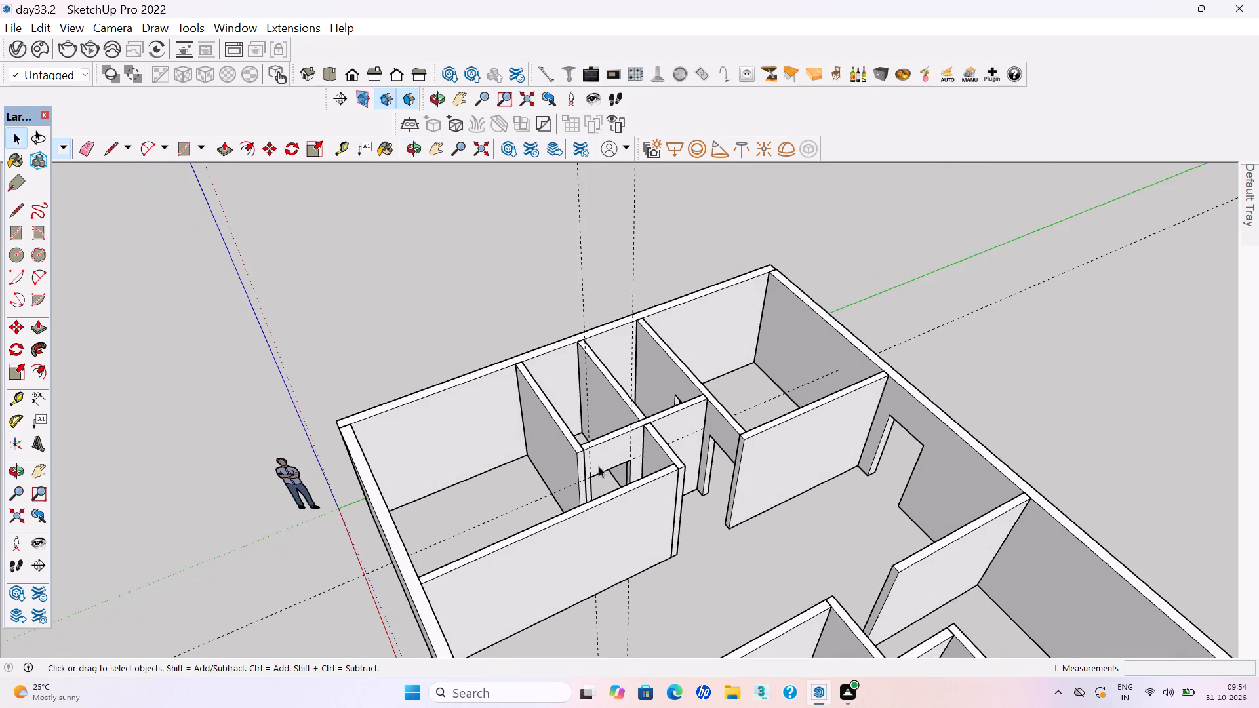
pyautogui.moveTo(558, 565); pyautogui.dragTo(557, 517, button='middle')
pyautogui.press('t')
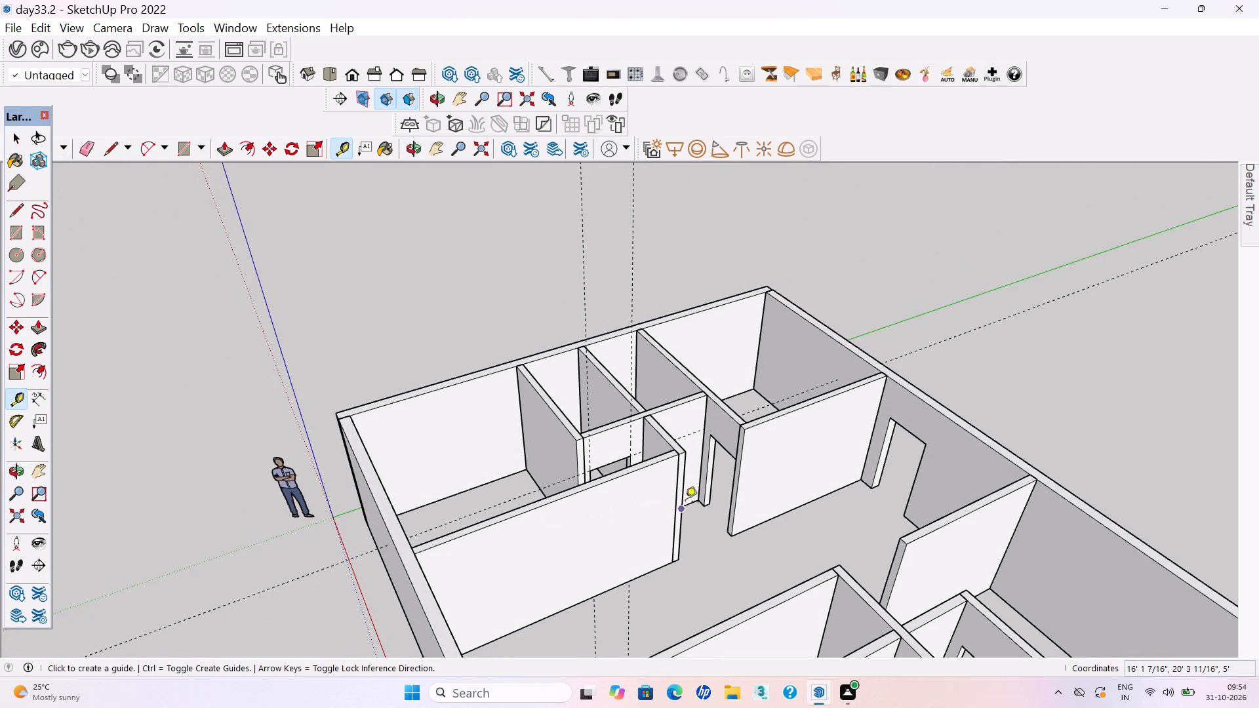
pyautogui.click(677, 500)
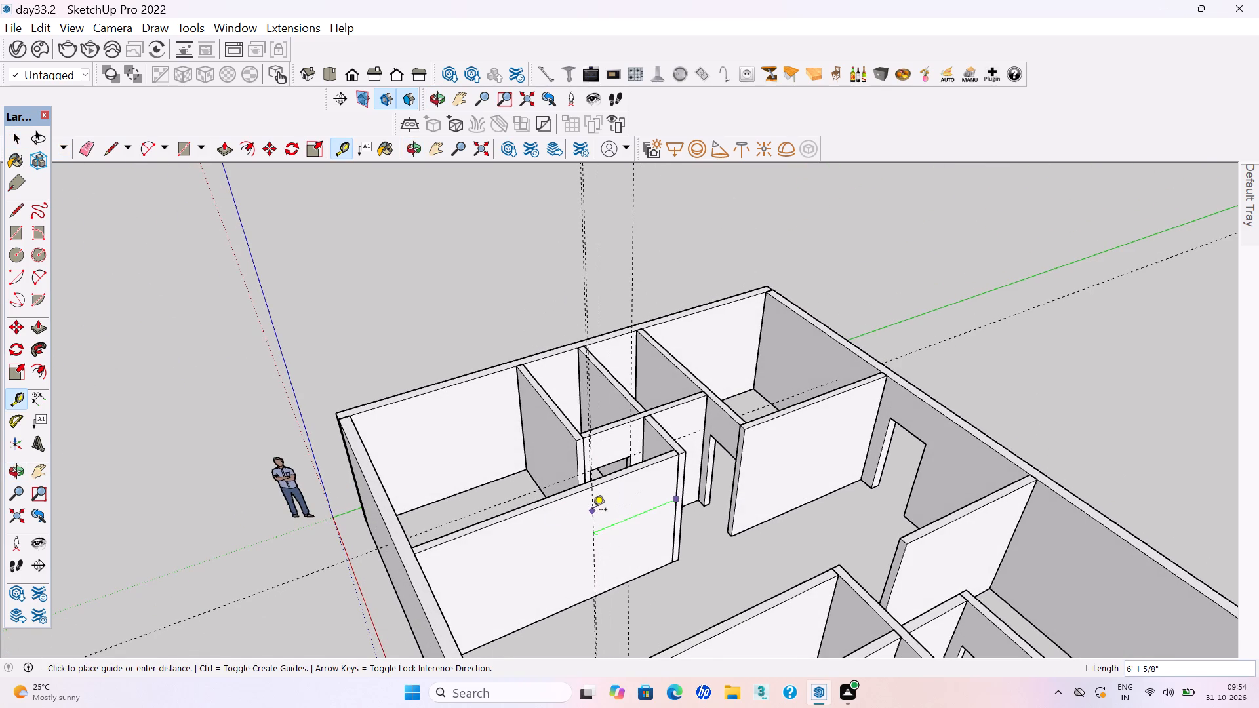
pyautogui.click(593, 511)
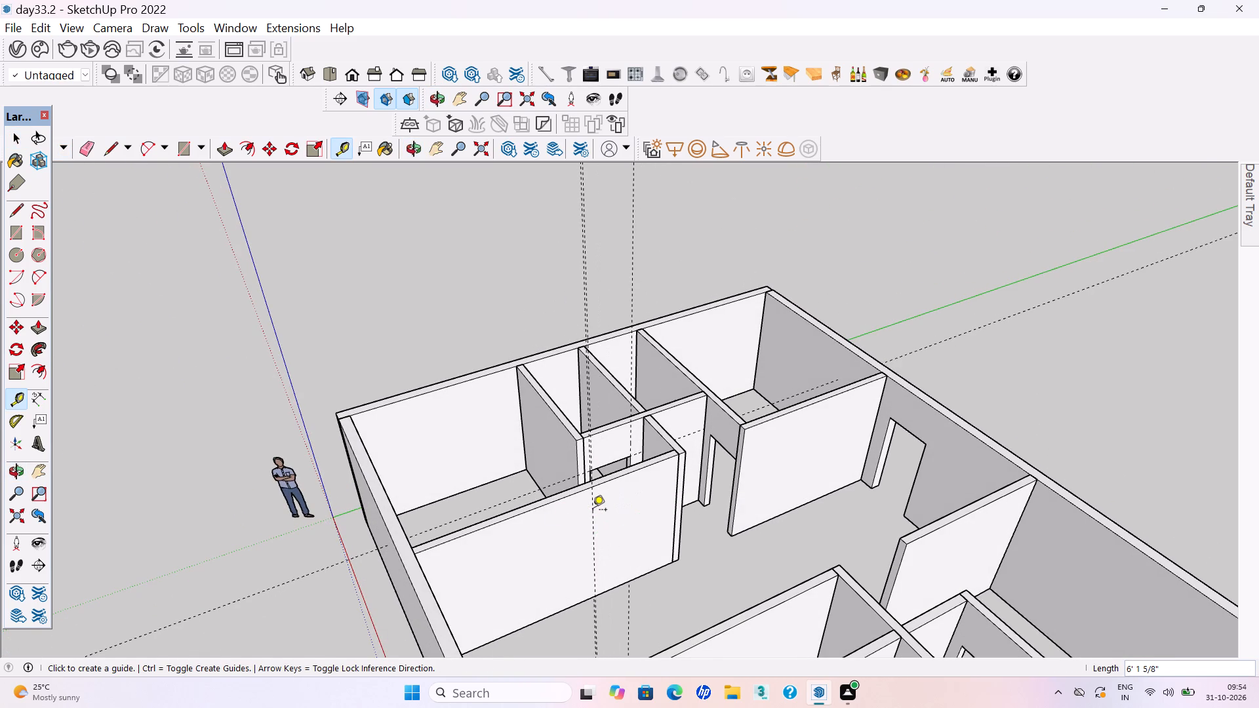
pyautogui.click(591, 513)
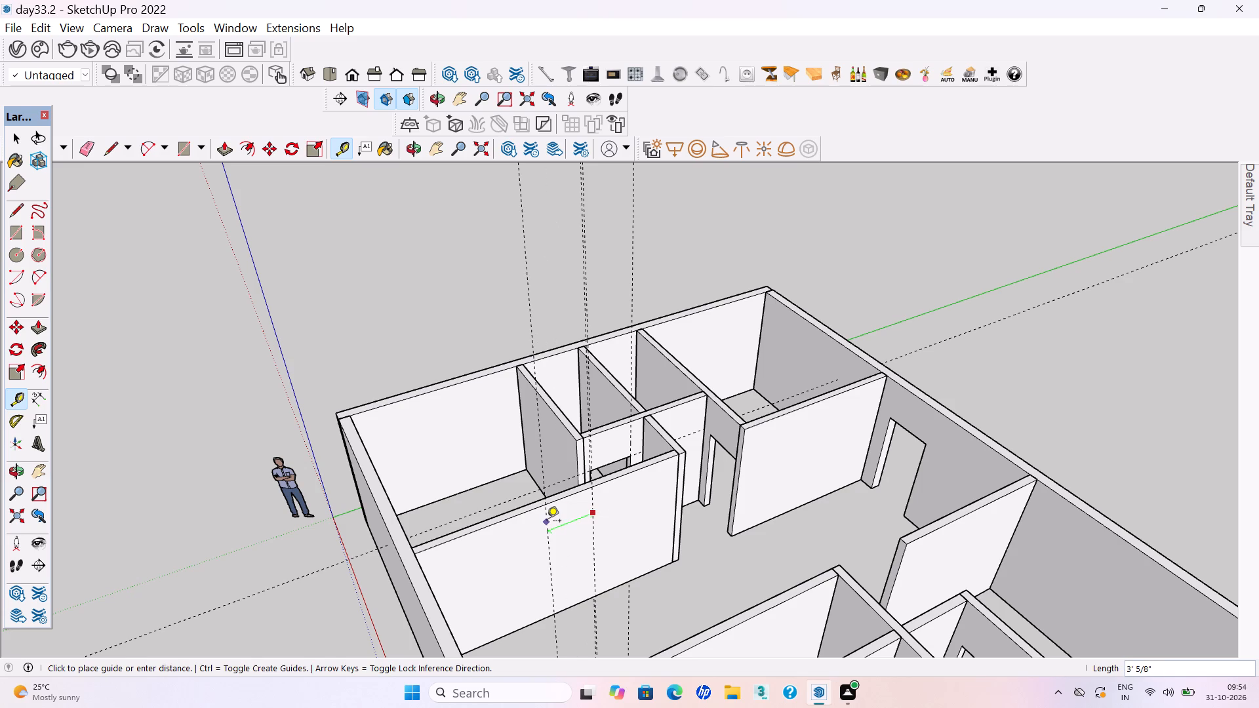
pyautogui.write("3'")
pyautogui.press('Return')
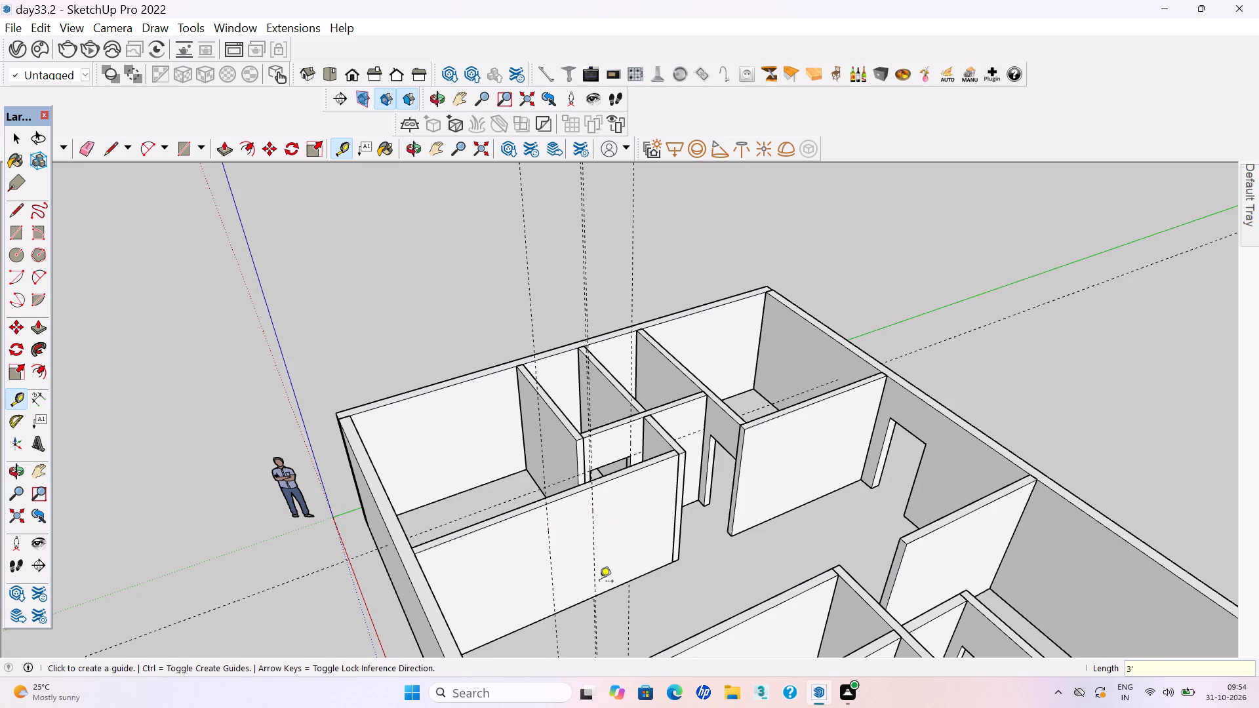
pyautogui.click(581, 605)
pyautogui.write("7'")
pyautogui.press('Return')
# Inside the long partition's group, draw a 7' by 3' door rectangle between the guides and push it through the wall's full thickness.
pyautogui.press('space')
pyautogui.doubleClick(569, 571)
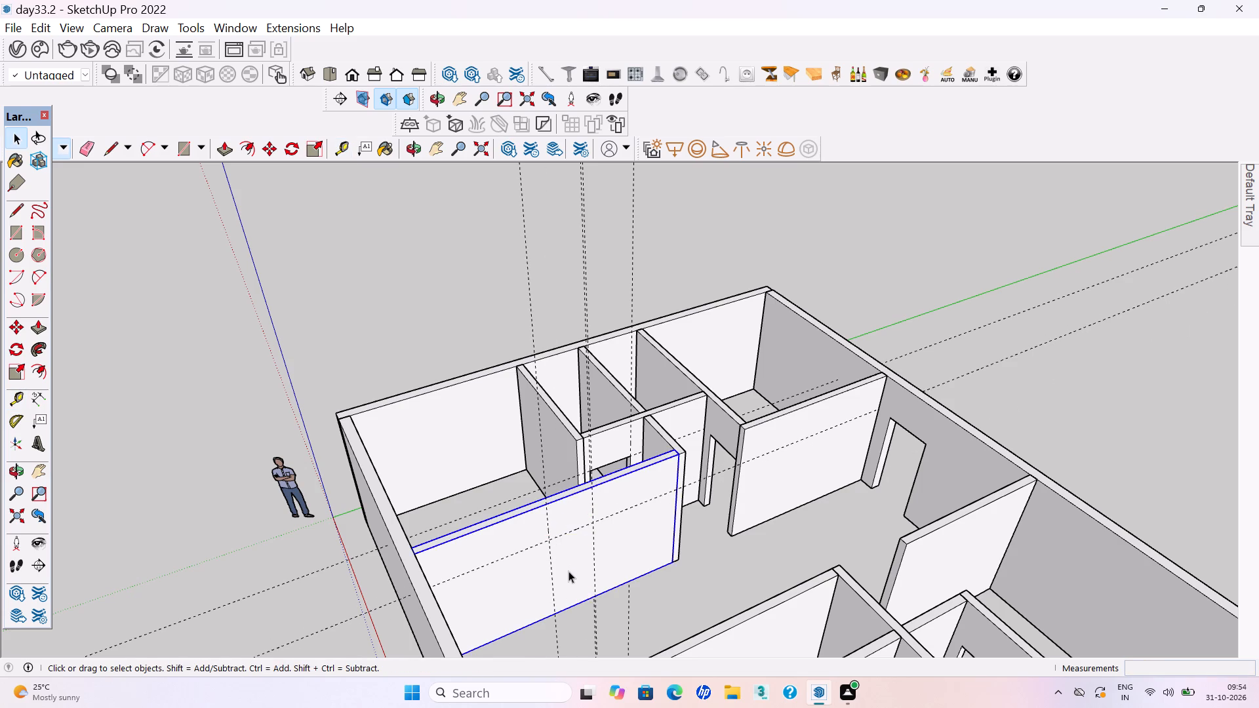
pyautogui.click(572, 582)
pyautogui.press('r')
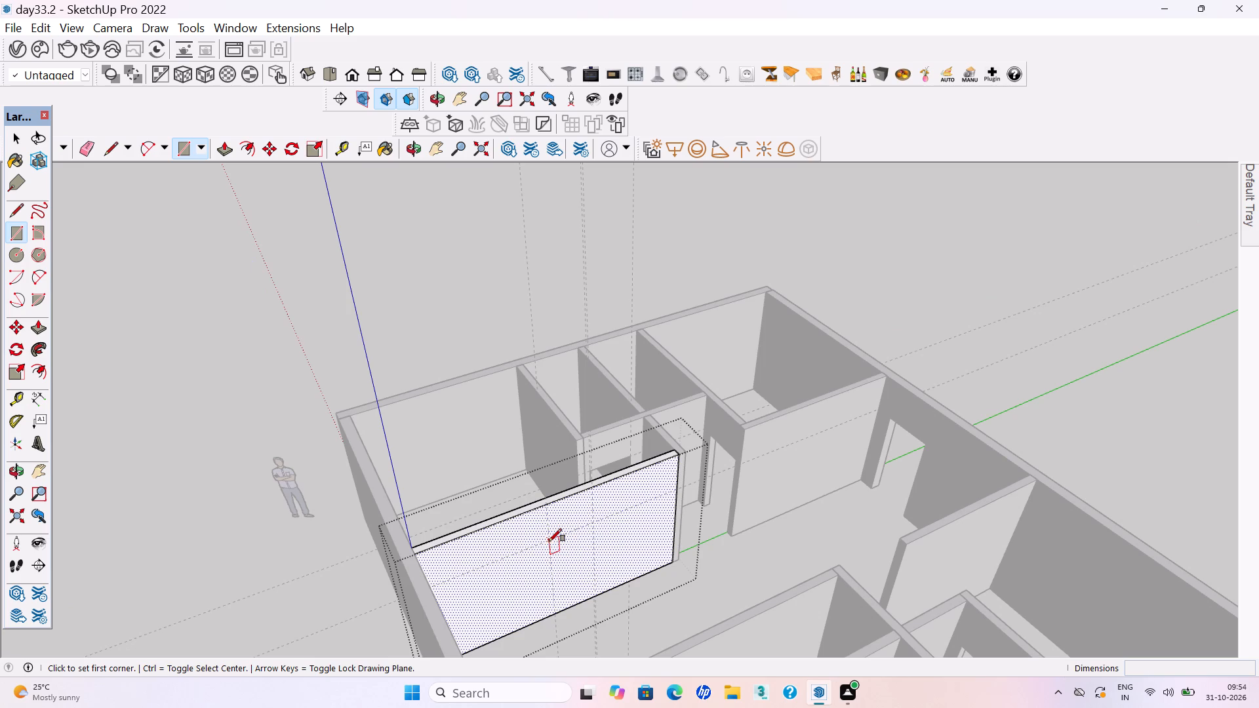
pyautogui.click(549, 541)
pyautogui.click(593, 595)
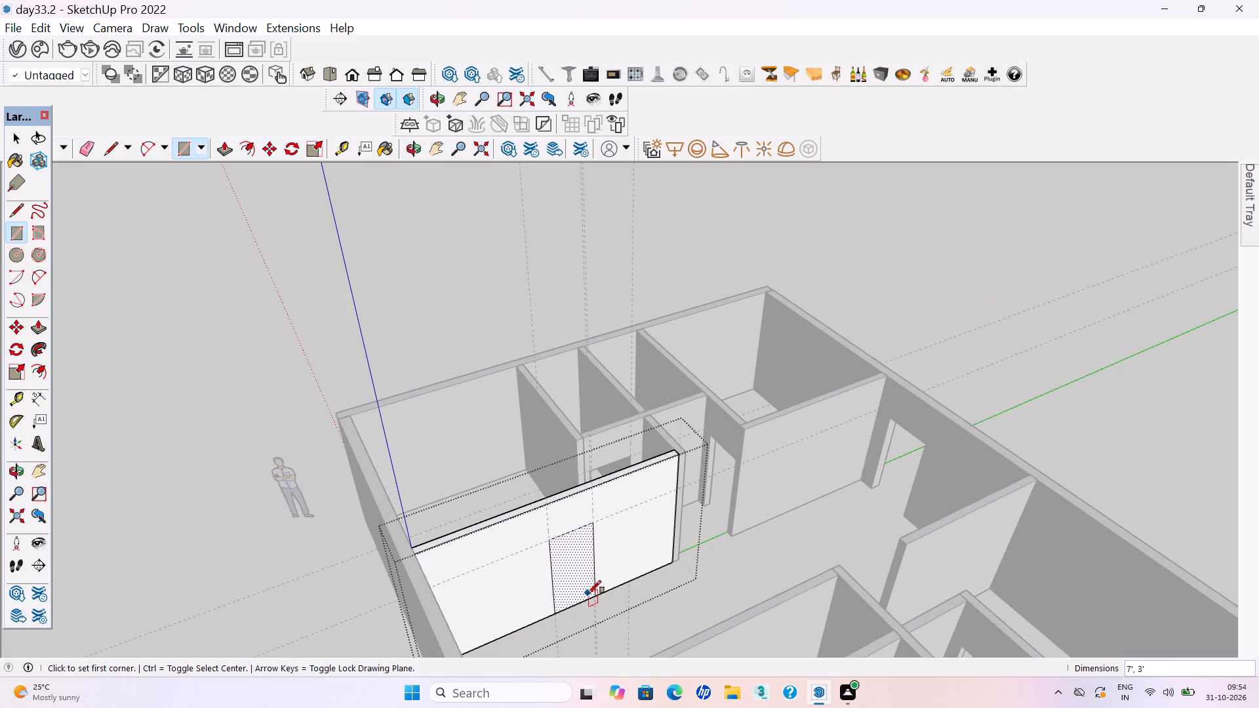
pyautogui.press('p')
pyautogui.click(581, 586)
pyautogui.click(573, 574)
pyautogui.scroll(-9, 629, 583)
pyautogui.press('space')
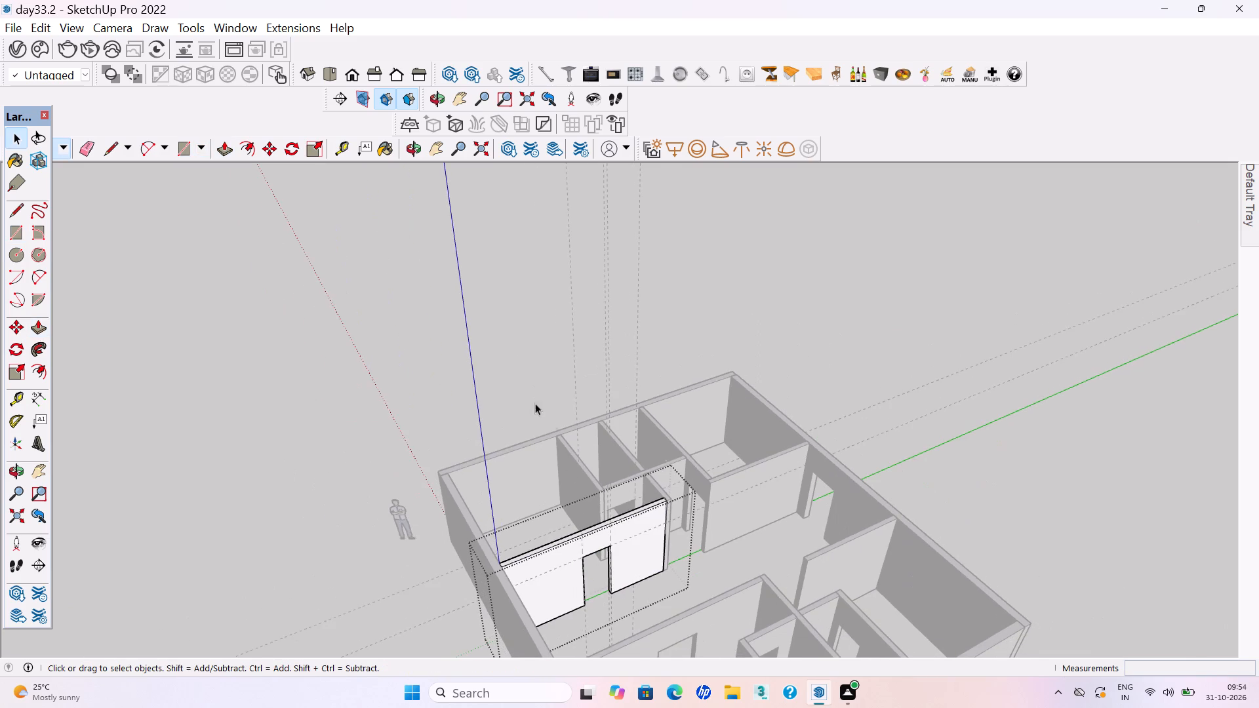
pyautogui.click(523, 390)
# Save the model with the long partition's door opening.
pyautogui.hotkey('ctrl', 's')
pyautogui.hotkey('ctrl', 's')
# Delete all the vertical and horizontal guide lines running through the house.
pyautogui.scroll(-12, 590, 351)
pyautogui.moveTo(634, 602); pyautogui.dragTo(873, 614, button='middle')
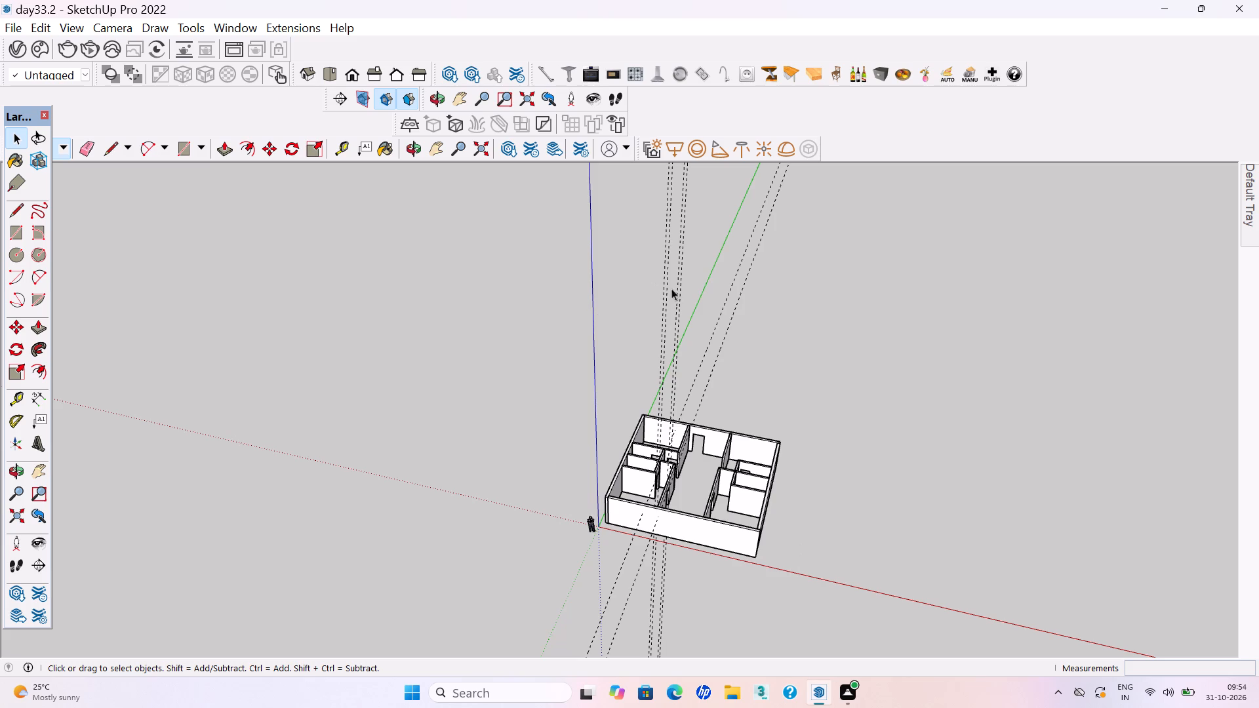
pyautogui.moveTo(696, 292); pyautogui.dragTo(628, 244)
pyautogui.press('Delete')
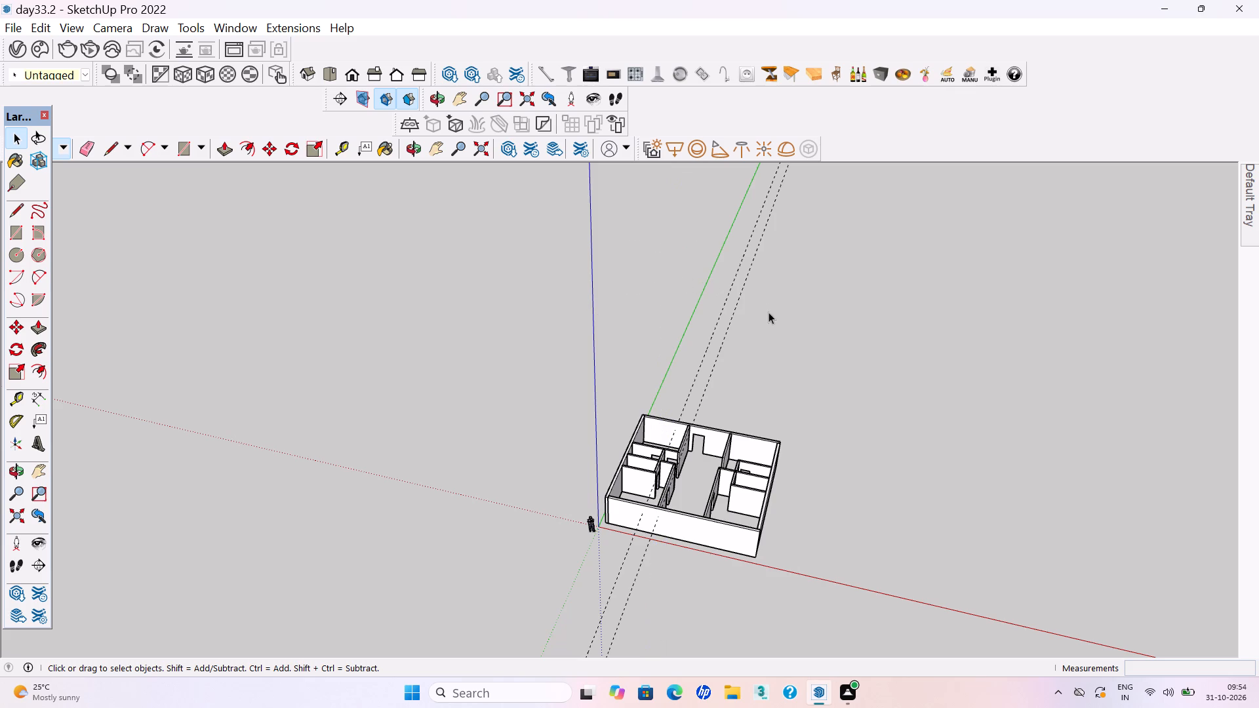
pyautogui.moveTo(772, 344); pyautogui.dragTo(671, 285)
pyautogui.press('Delete')
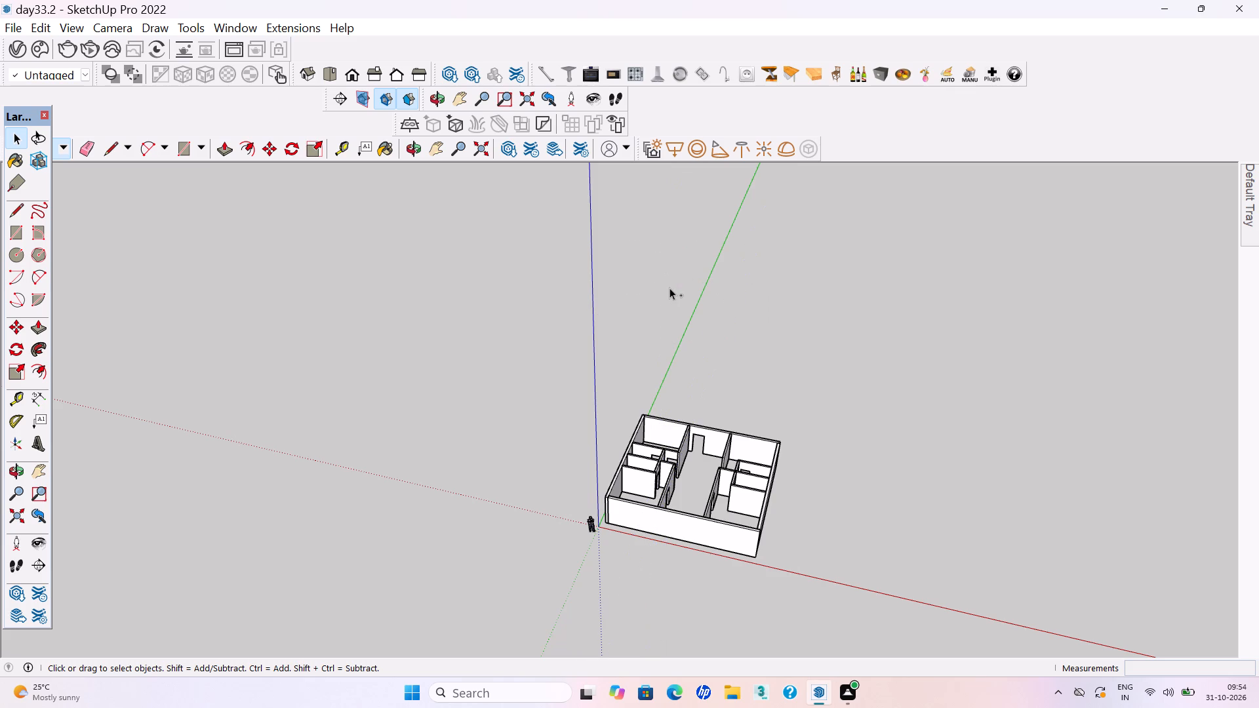
# Save the model without the guide lines.
pyautogui.hotkey('ctrl', 's')
pyautogui.hotkey('ctrl', 's')
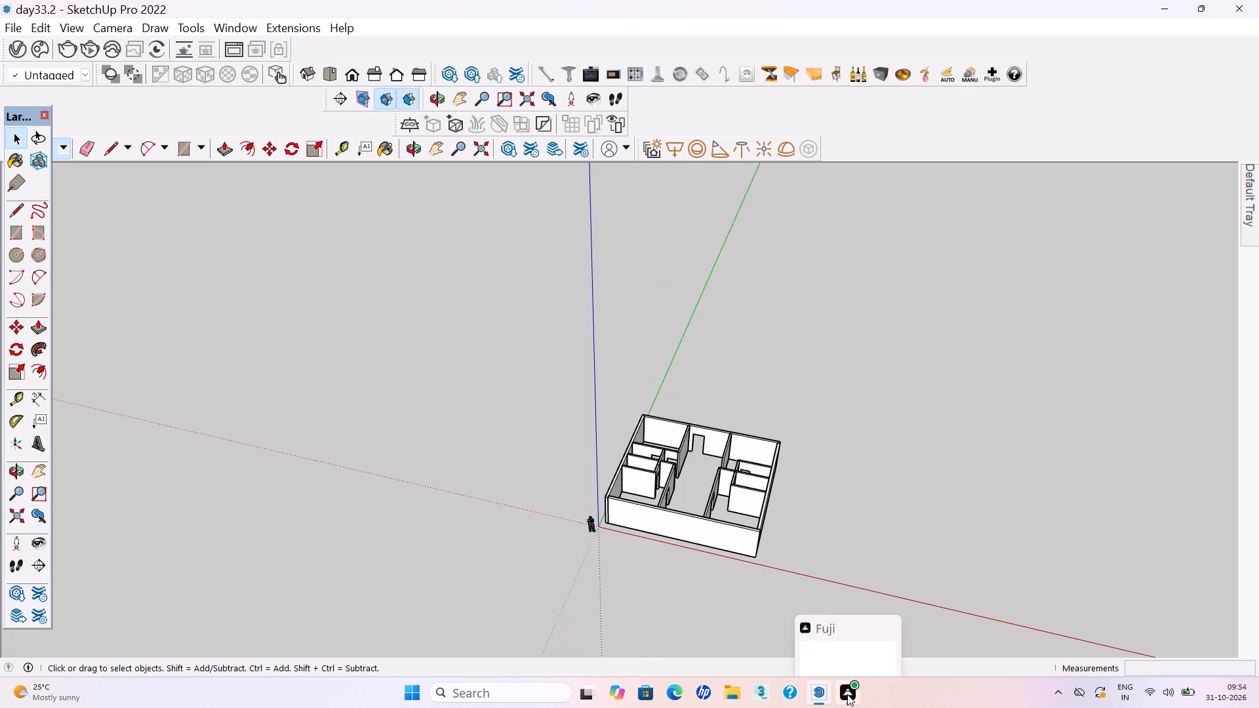
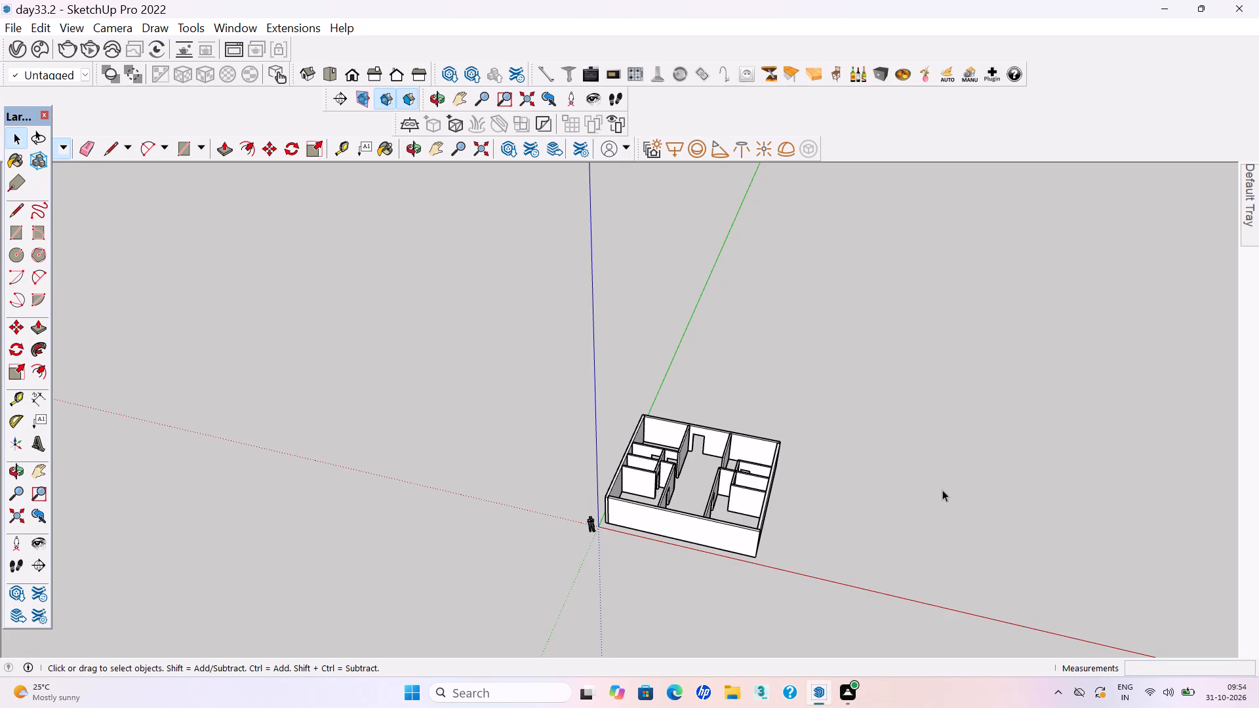
# Place a guide line 2' out from the floor edge of the back wall in the doorless corner room.
pyautogui.scroll(6, 843, 467)
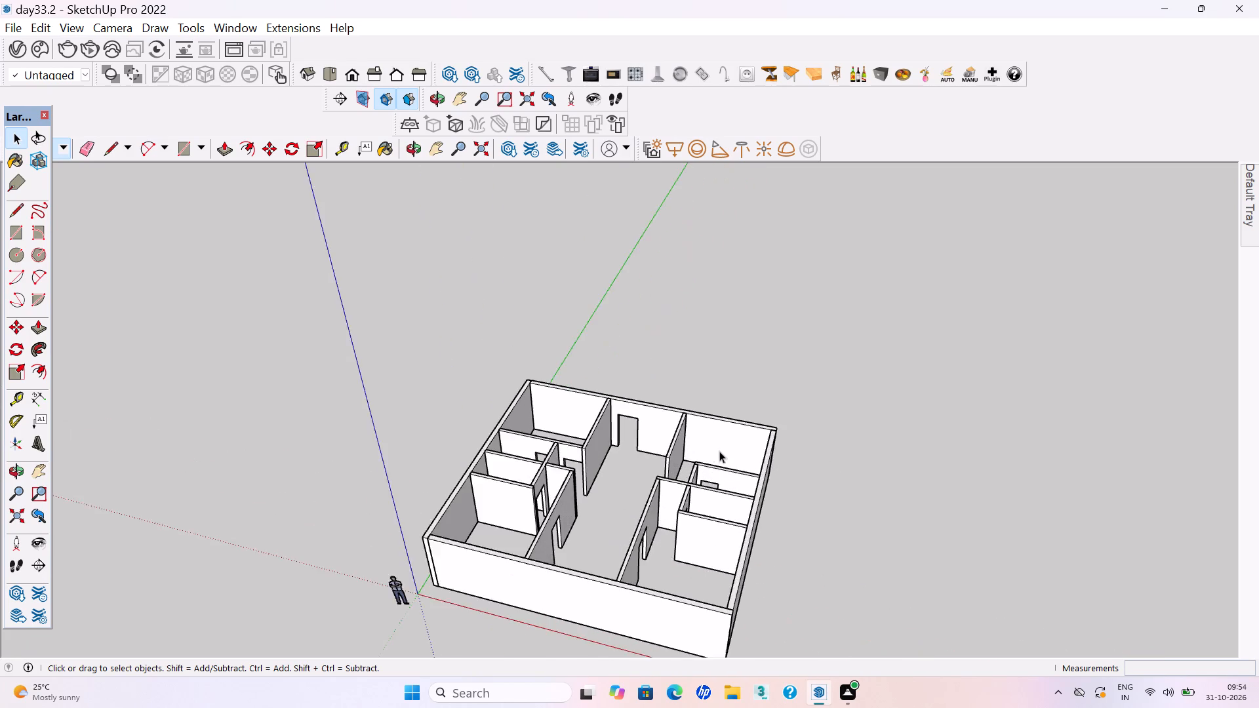
pyautogui.scroll(6, 719, 451)
pyautogui.moveTo(663, 454); pyautogui.dragTo(719, 530, button='middle')
pyautogui.scroll(6, 769, 442)
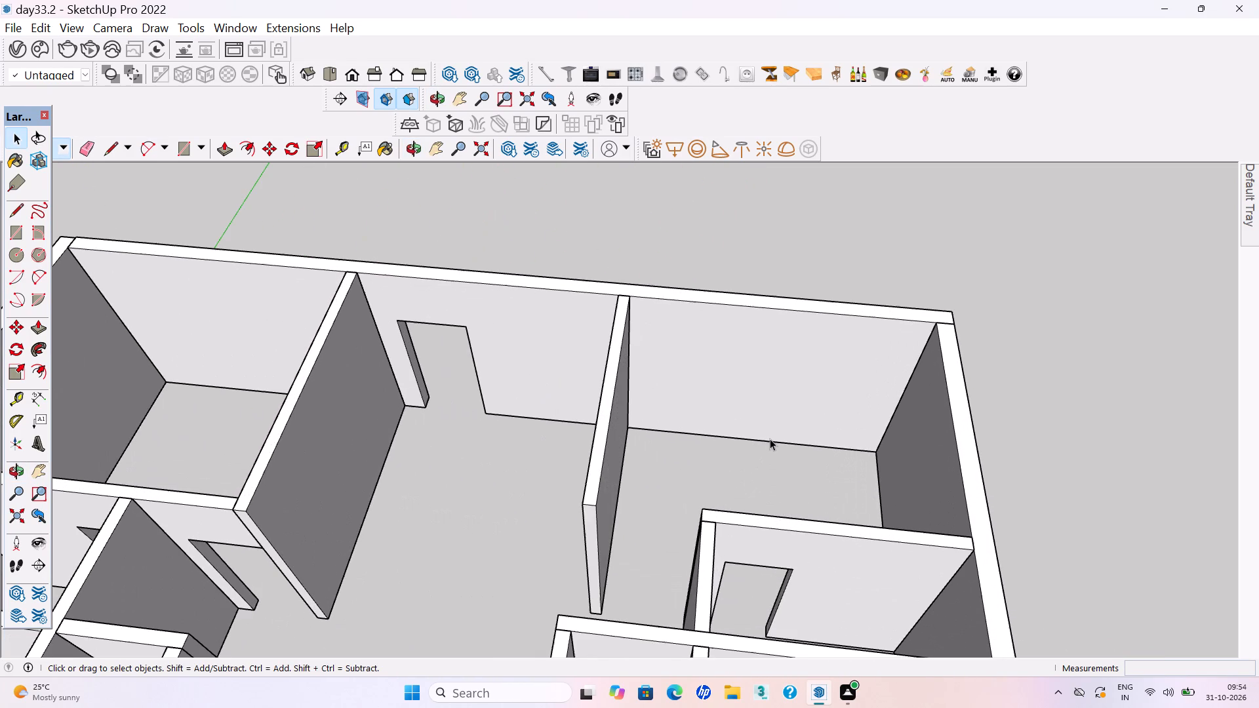
pyautogui.press('t')
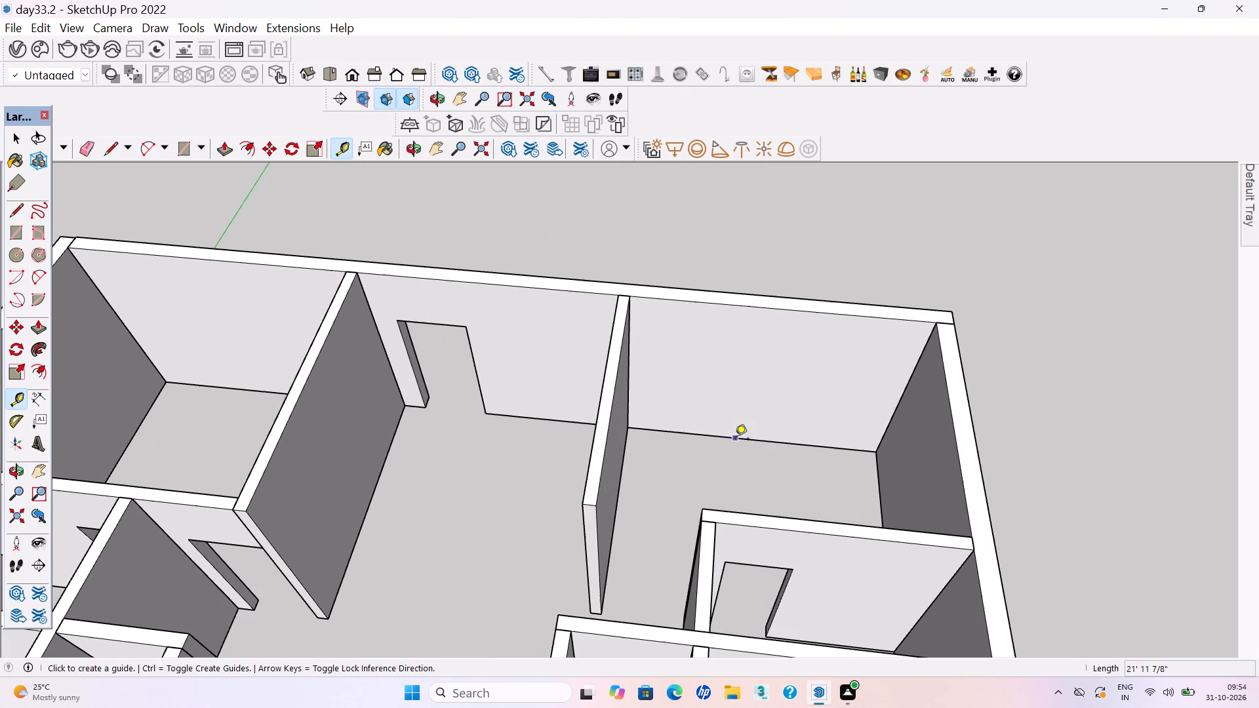
pyautogui.click(735, 440)
pyautogui.write("2'")
pyautogui.press('Return')
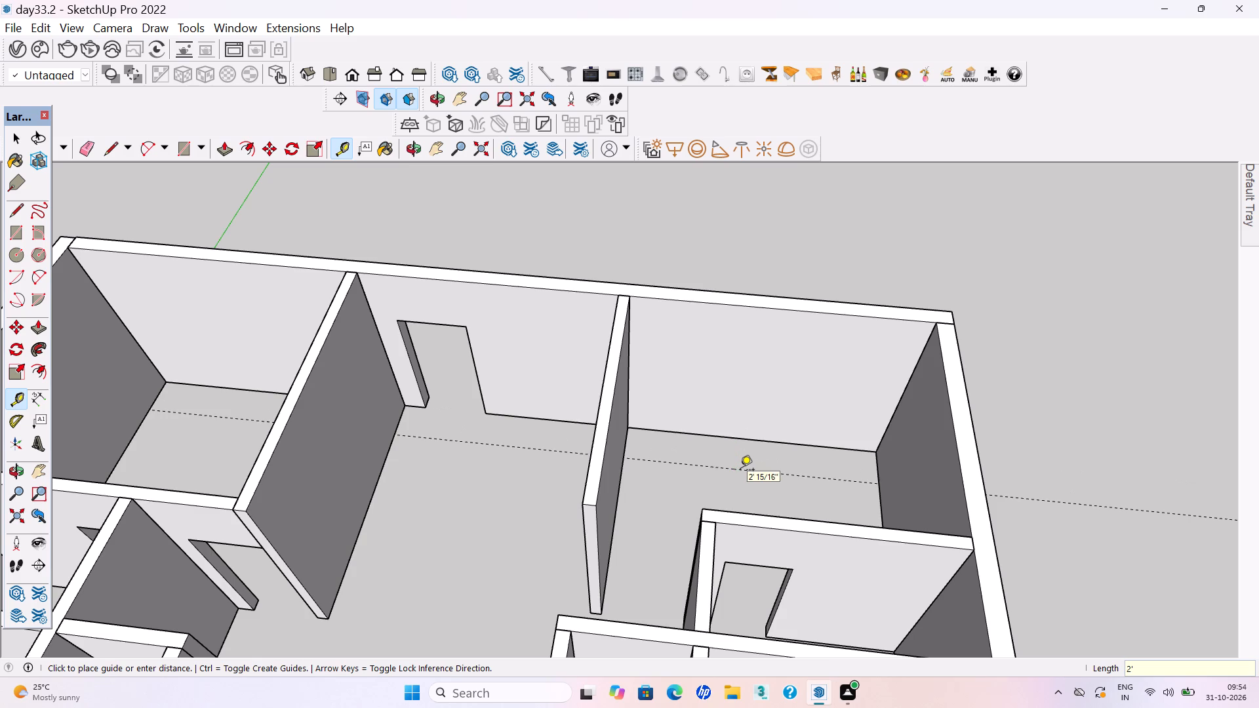
# Draw a 13'4" by 2' floor rectangle between the back wall and the guide, and make it a group.
pyautogui.press('r')
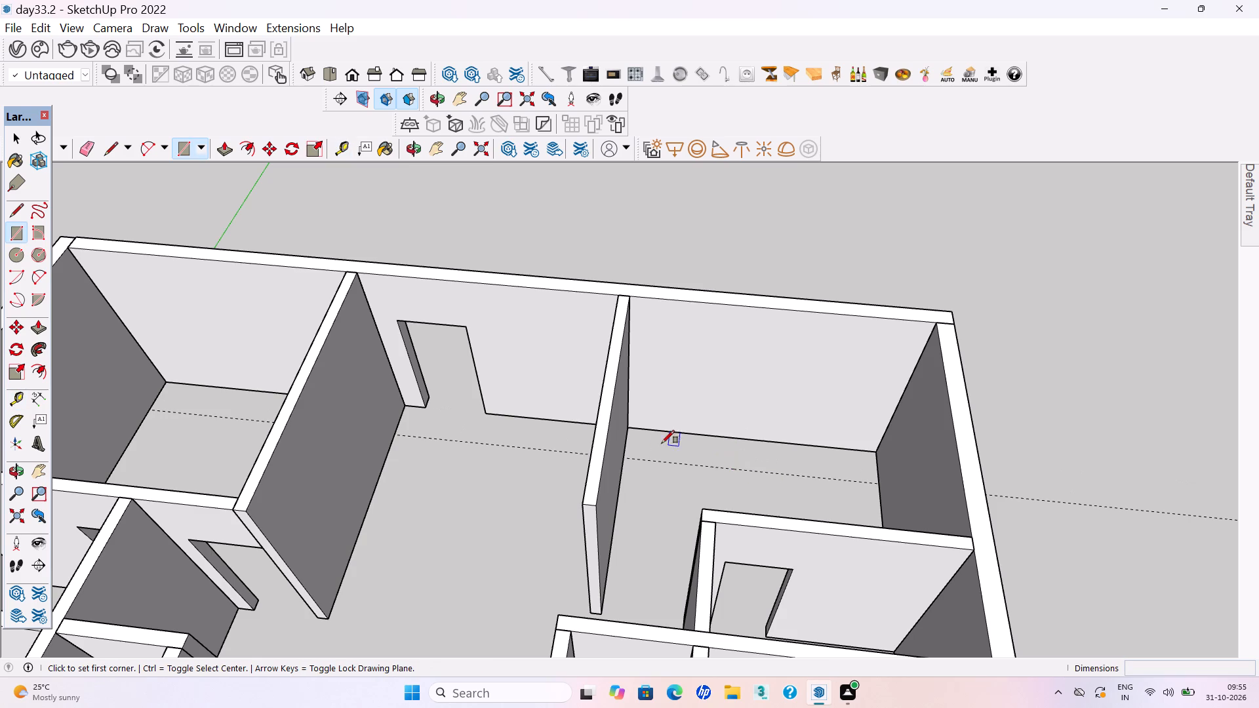
pyautogui.click(629, 428)
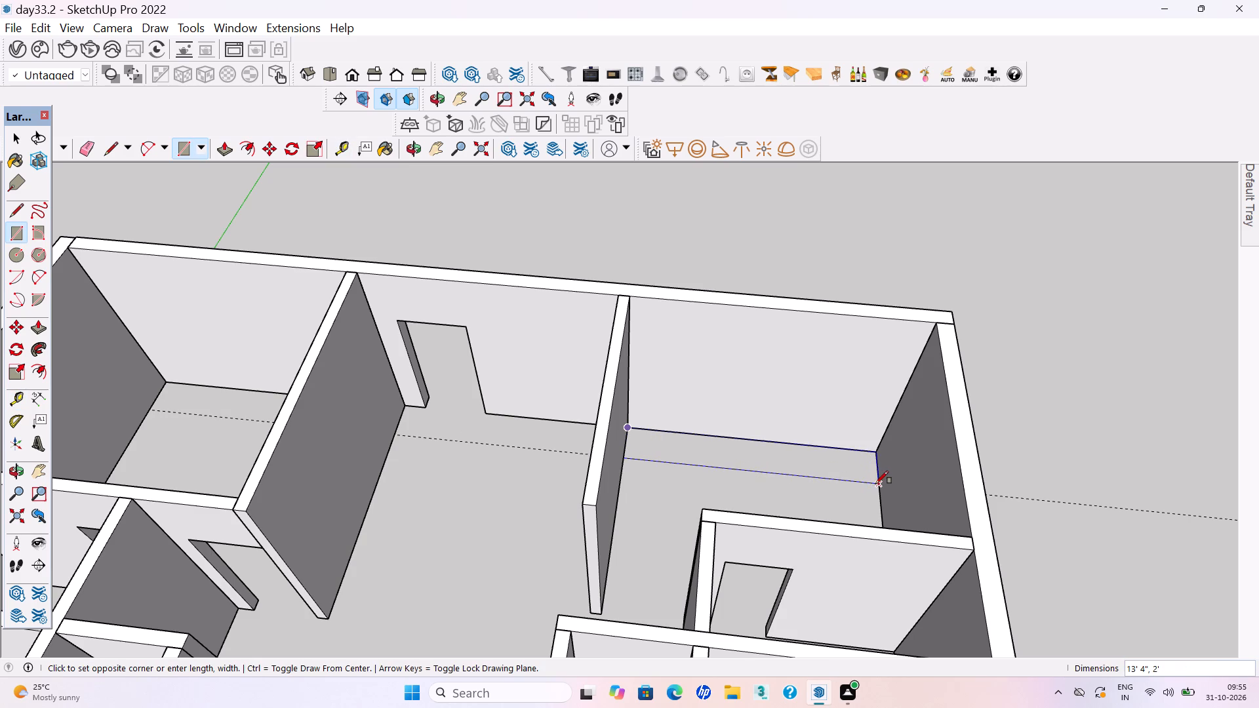
pyautogui.click(877, 484)
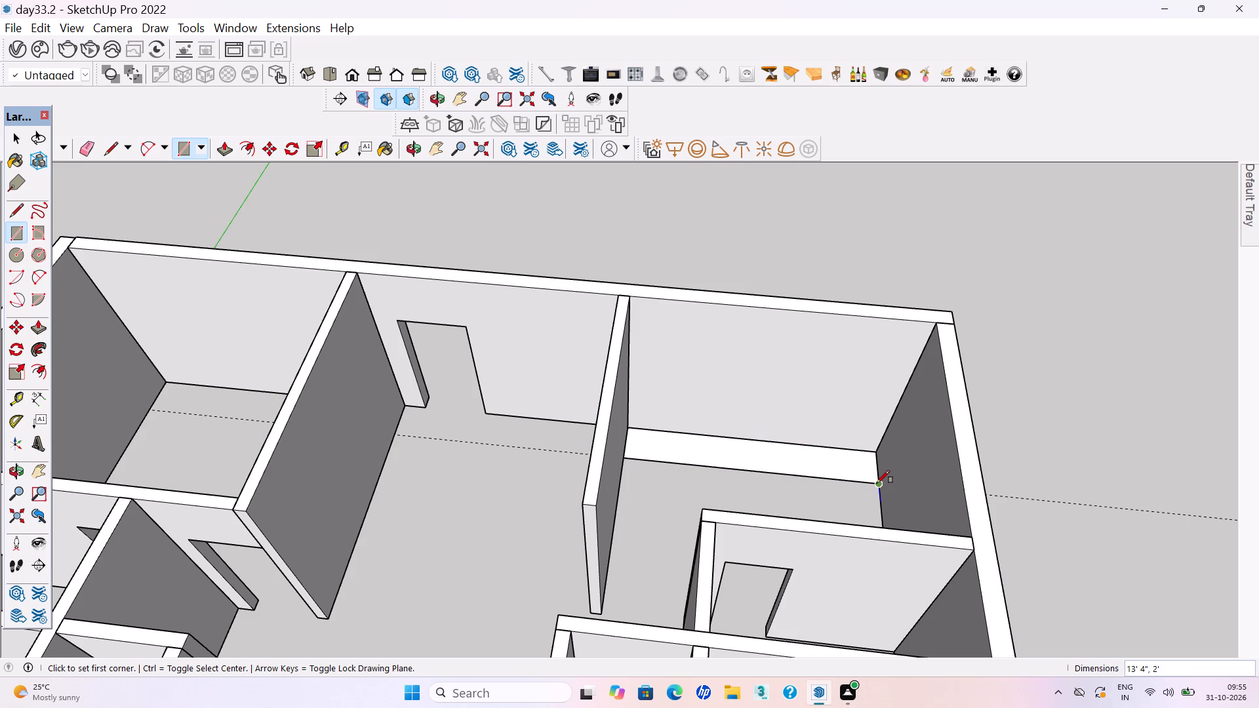
pyautogui.press('space')
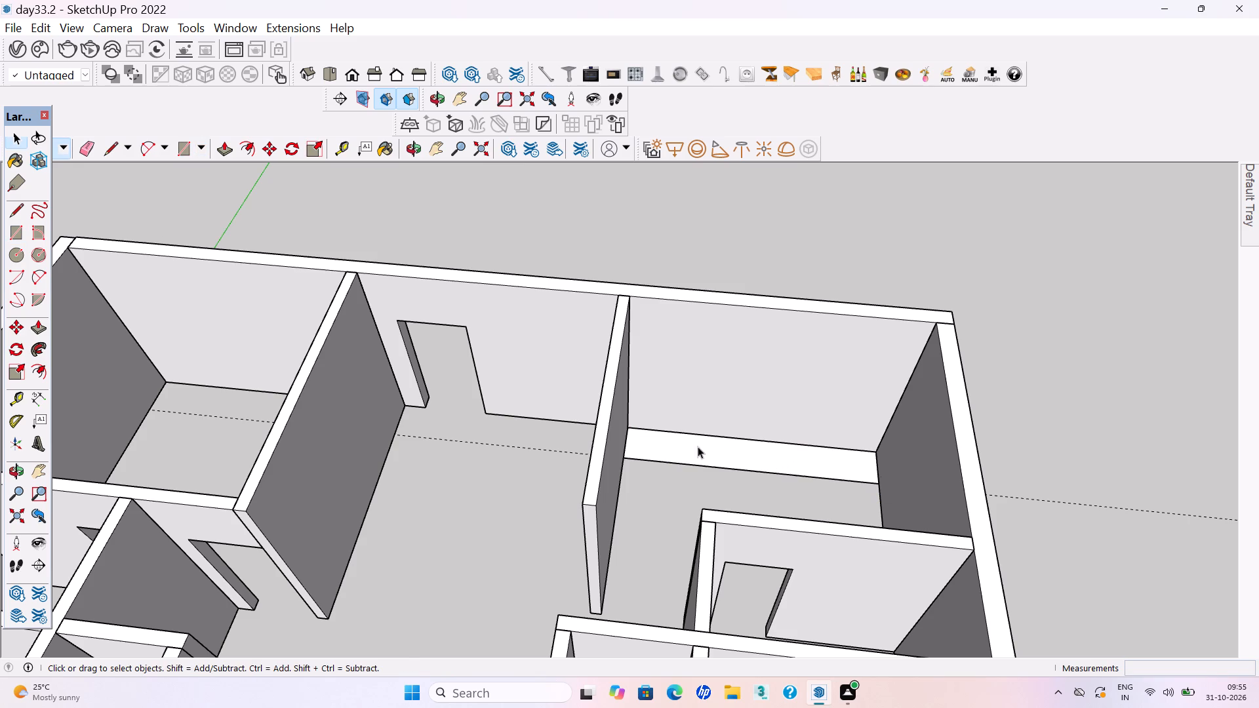
pyautogui.scroll(-3, 658, 435)
pyautogui.moveTo(699, 469); pyautogui.dragTo(749, 525, button='middle')
pyautogui.scroll(5, 761, 413)
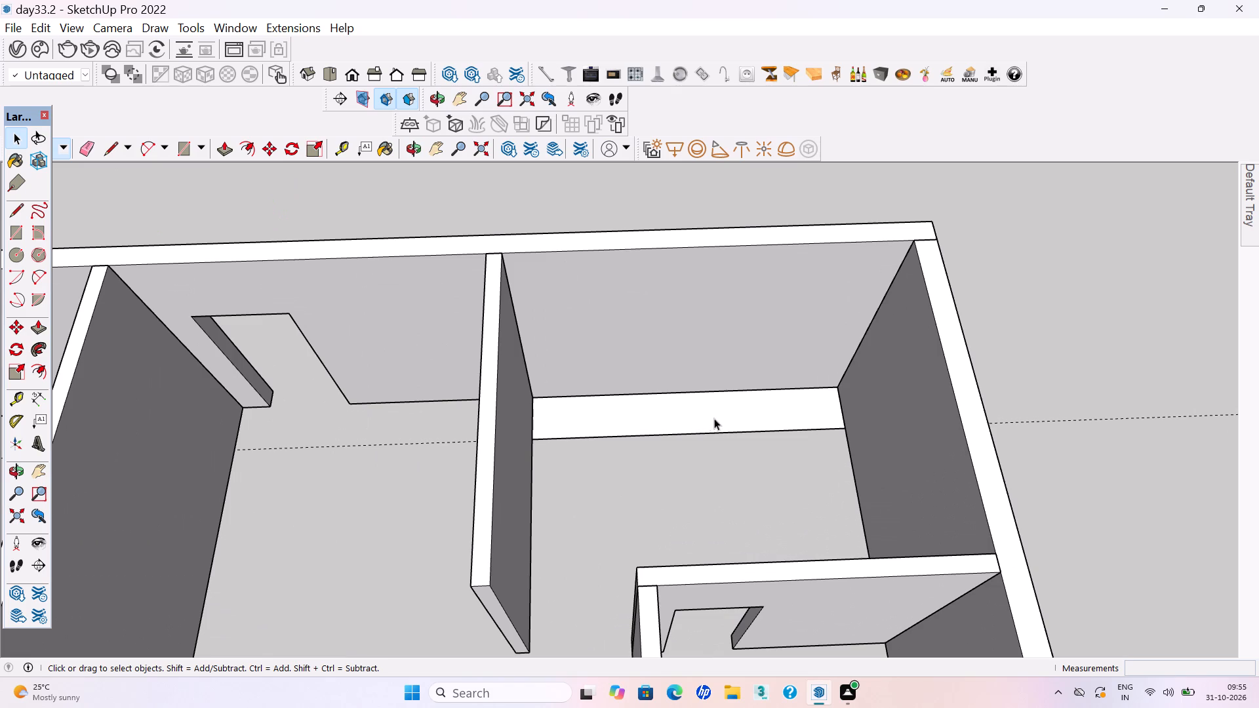
pyautogui.doubleClick(697, 422)
pyautogui.rightClick(692, 418)
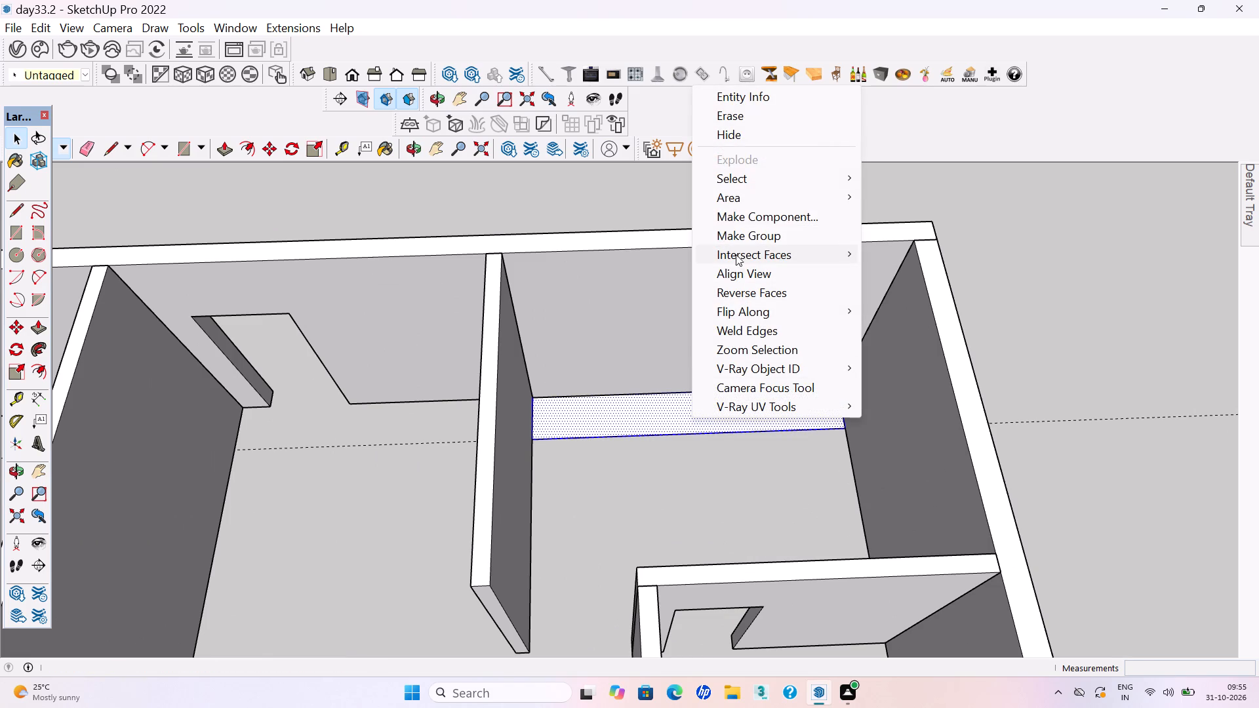
pyautogui.click(734, 231)
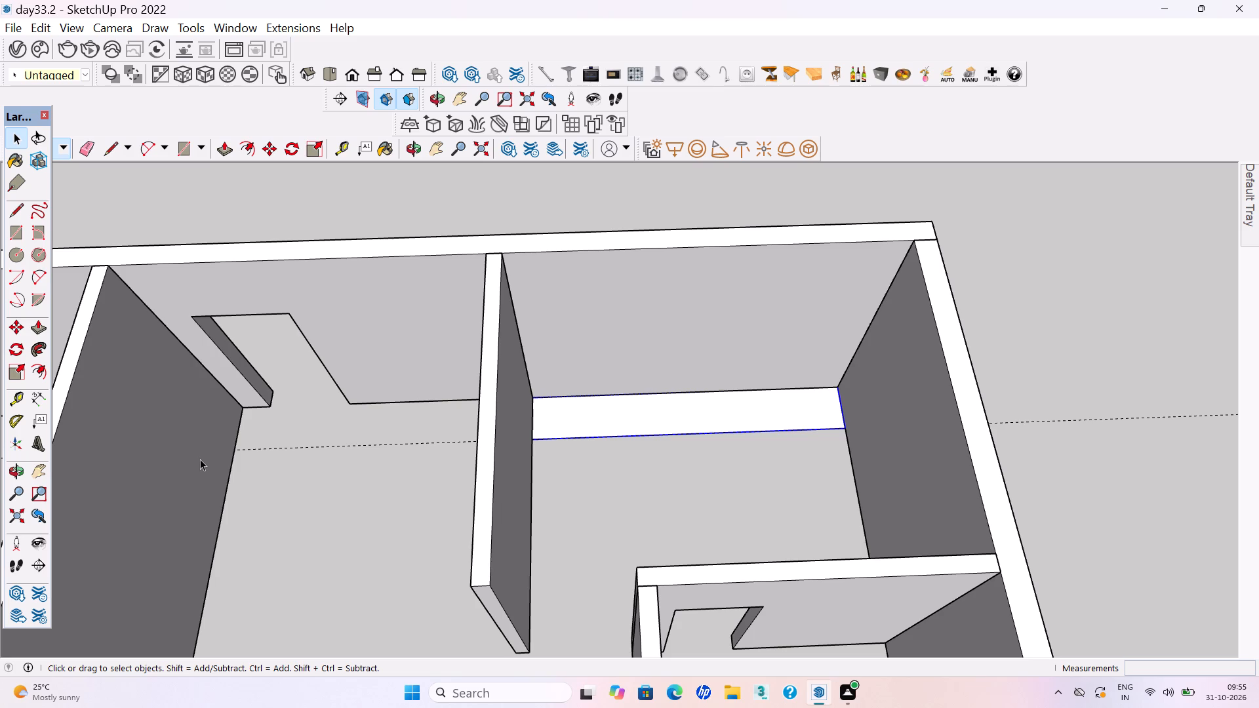
# Inside the rectangle's group, extrude the face up 3" with Push/Pull to form the cabinet base.
pyautogui.doubleClick(572, 416)
pyautogui.click(580, 421)
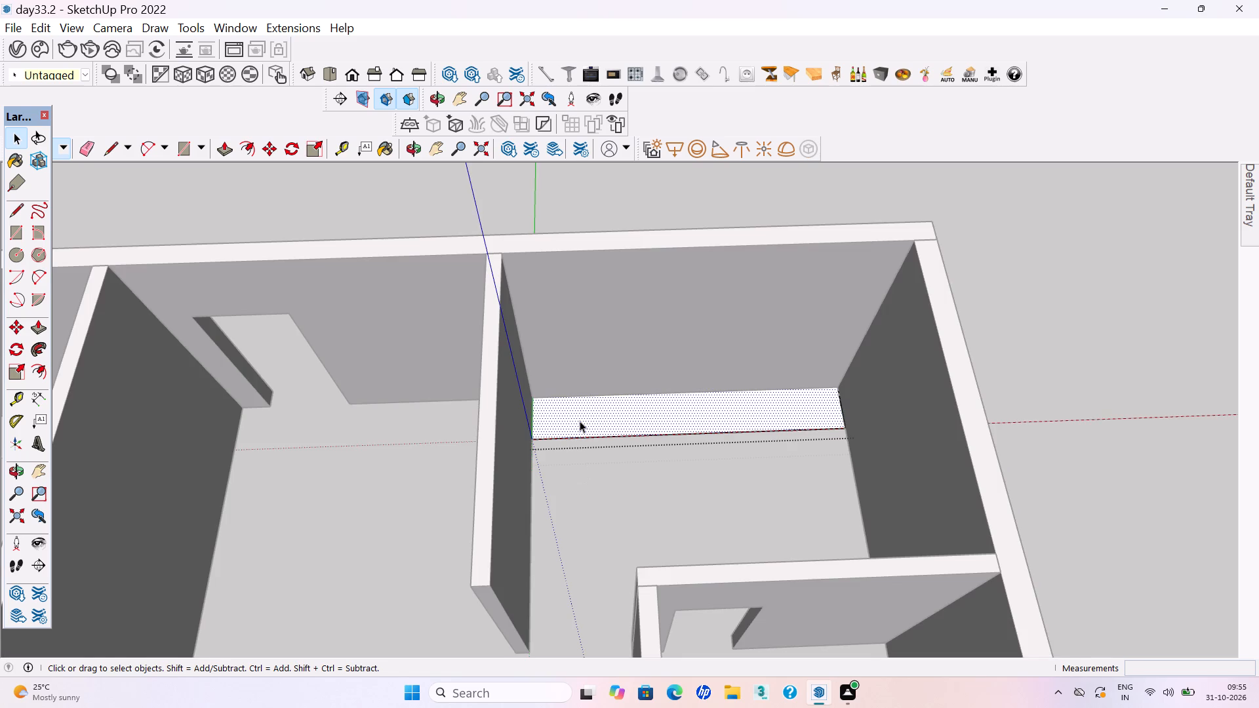
pyautogui.press('p')
pyautogui.press('Return')
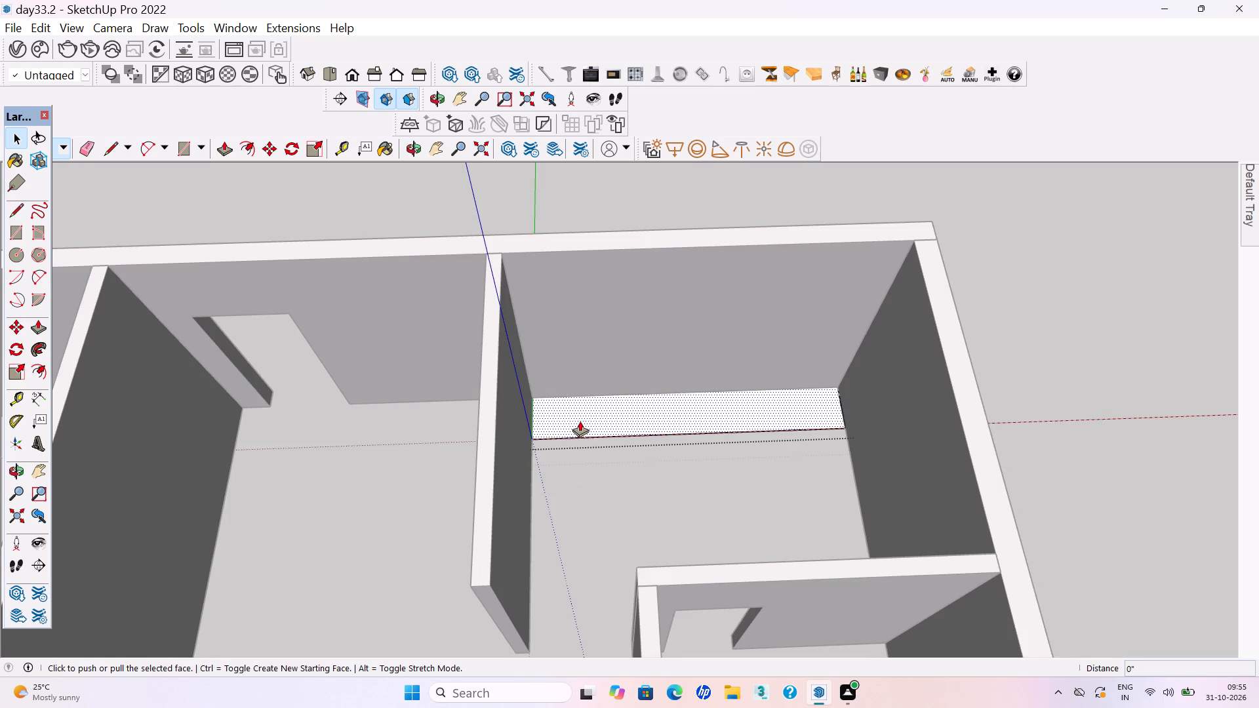
pyautogui.click(580, 421)
pyautogui.write('3"')
pyautogui.press('Return')
pyautogui.press('space')
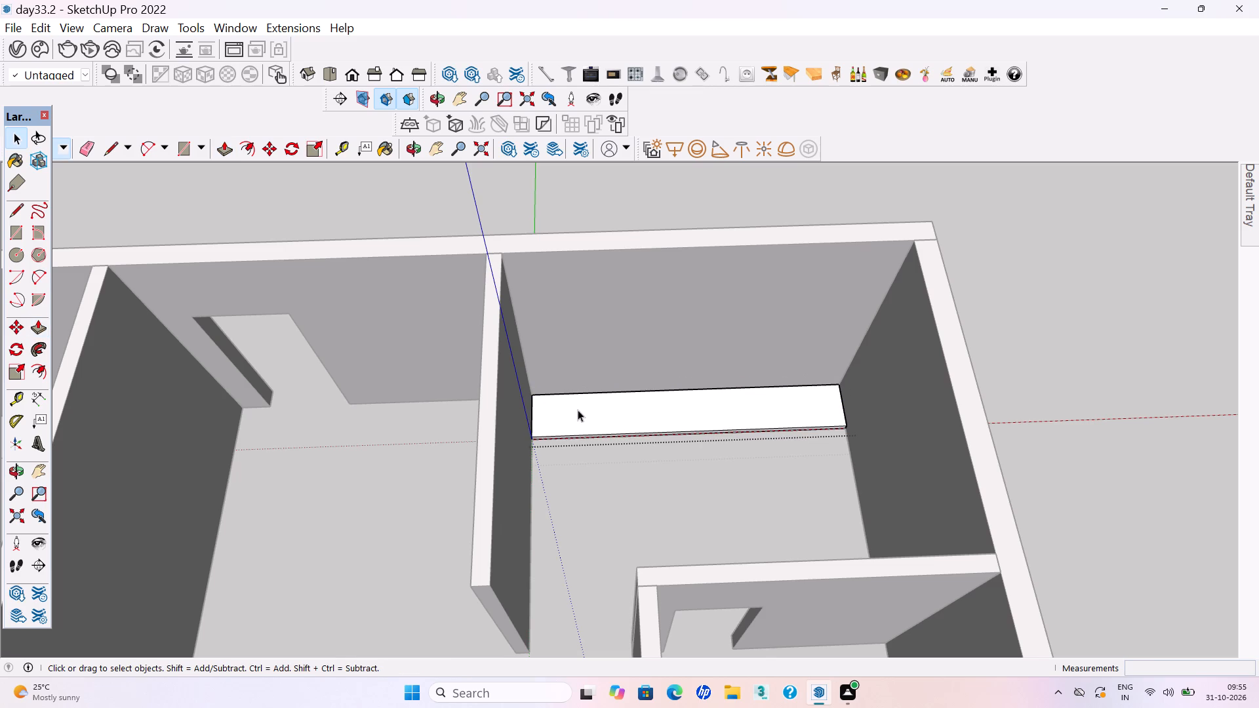
pyautogui.press('space')
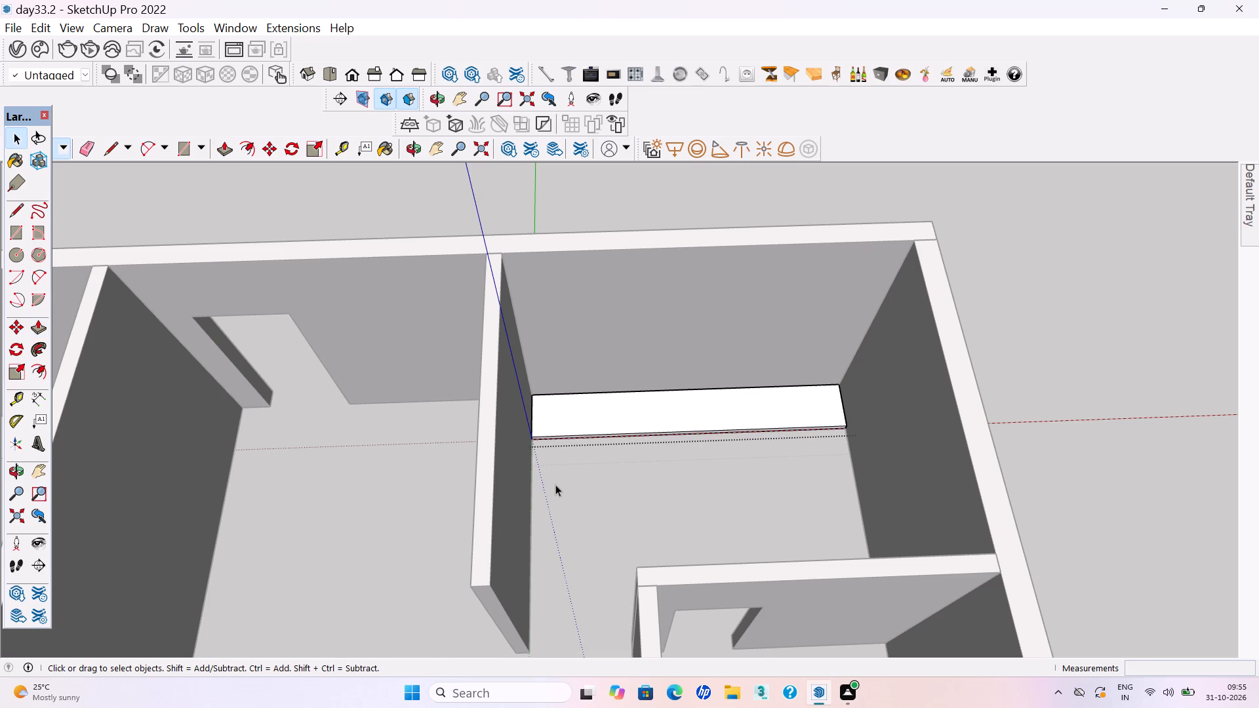
pyautogui.click(555, 484)
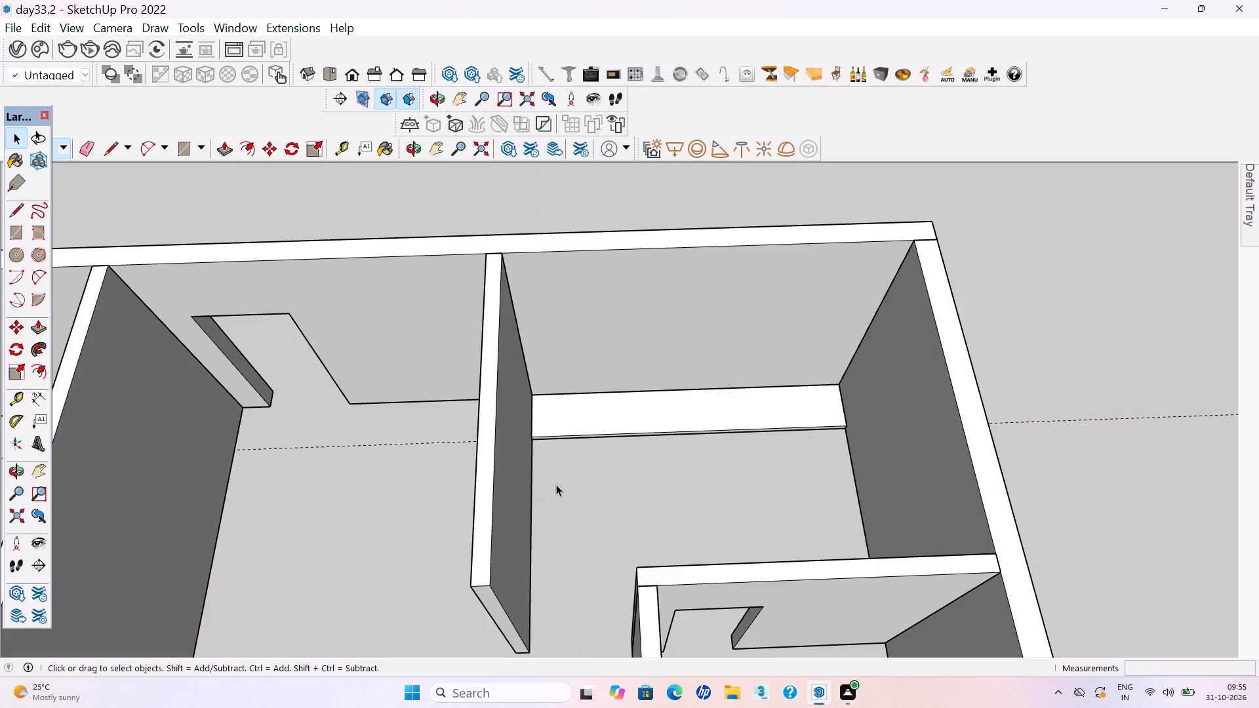
# Save the model with the 3" base.
pyautogui.hotkey('ctrl', 's')
# Draw a 13'4" by 2' rectangle over the top of the base and make it a separate group.
pyautogui.press('r')
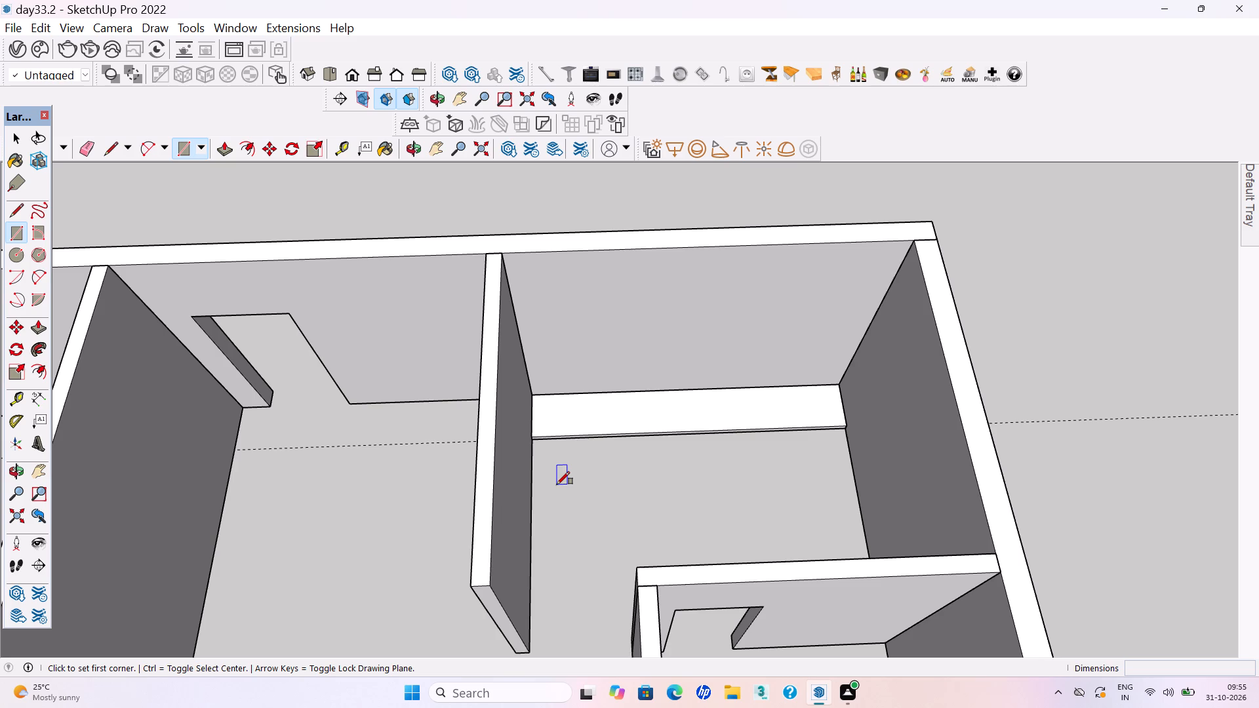
pyautogui.click(535, 395)
pyautogui.click(847, 423)
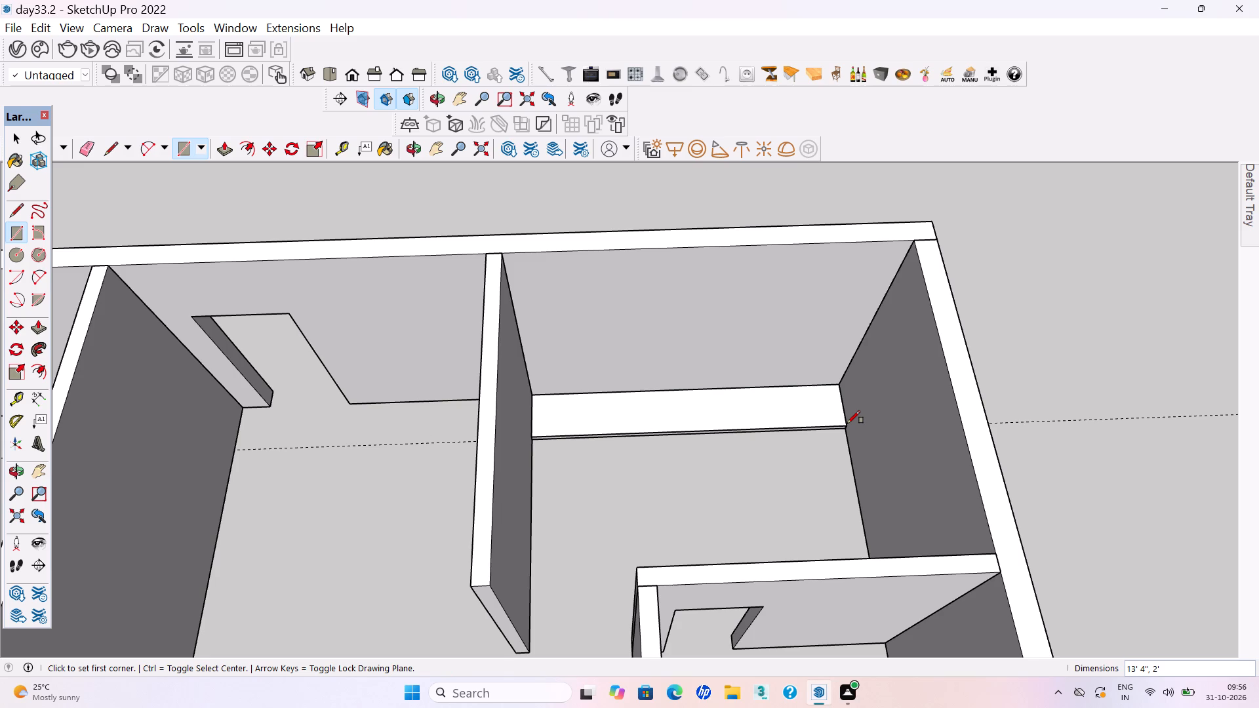
pyautogui.press('space')
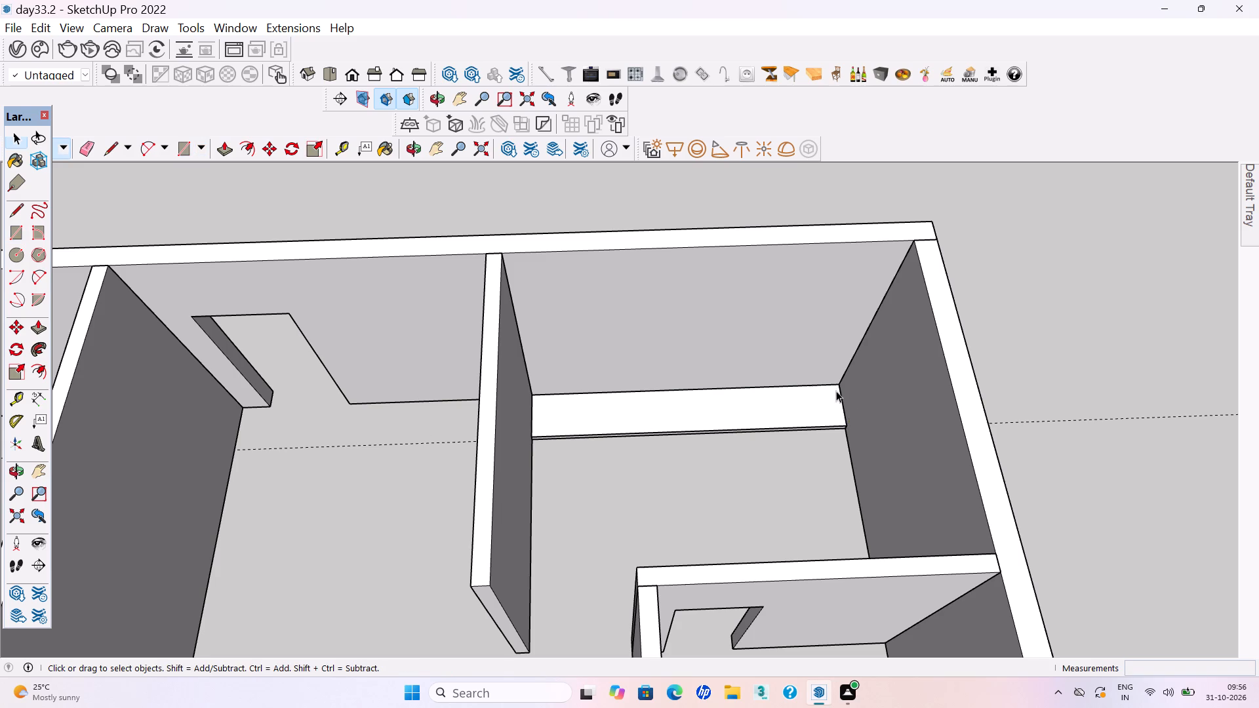
pyautogui.click(594, 418)
pyautogui.click(594, 418)
pyautogui.doubleClick(594, 418)
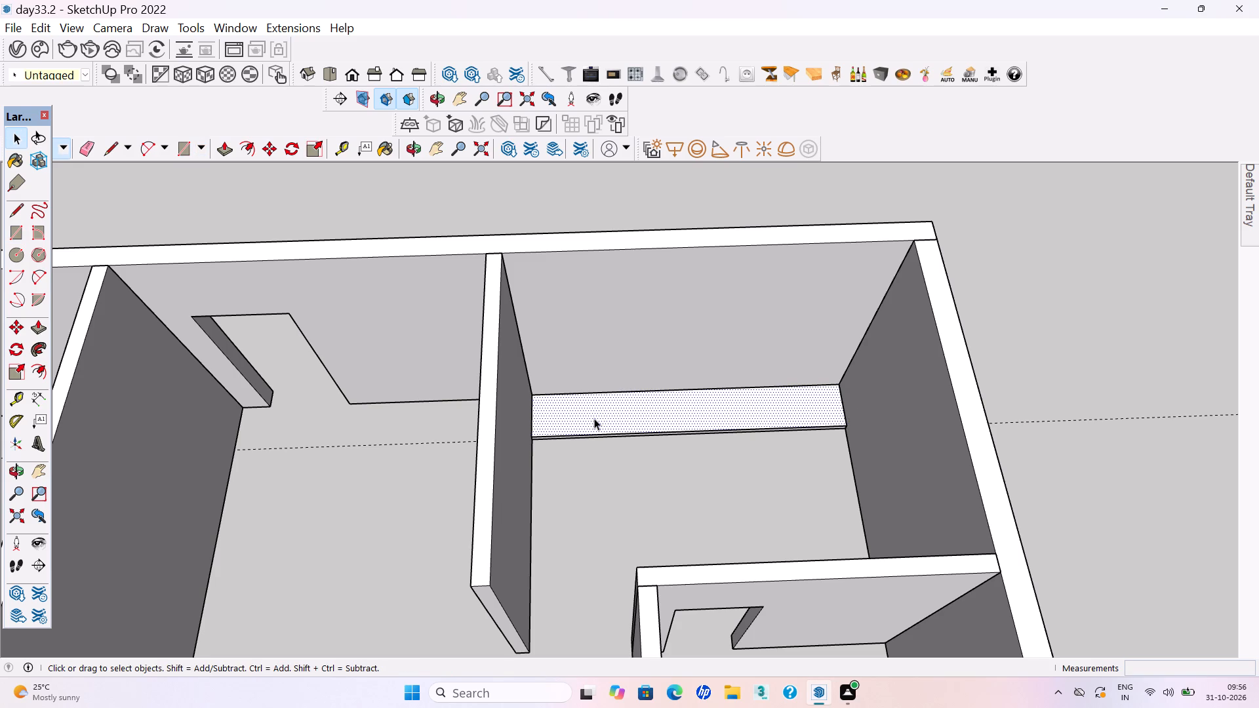
pyautogui.rightClick(594, 418)
pyautogui.click(649, 237)
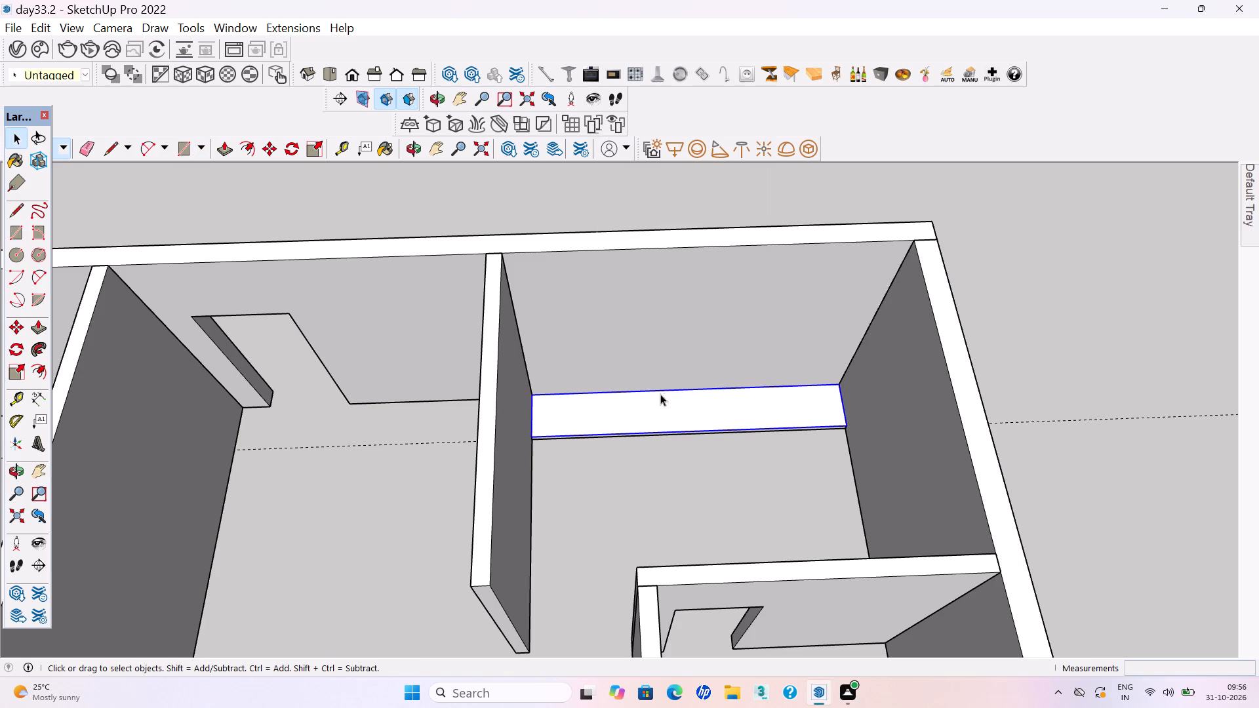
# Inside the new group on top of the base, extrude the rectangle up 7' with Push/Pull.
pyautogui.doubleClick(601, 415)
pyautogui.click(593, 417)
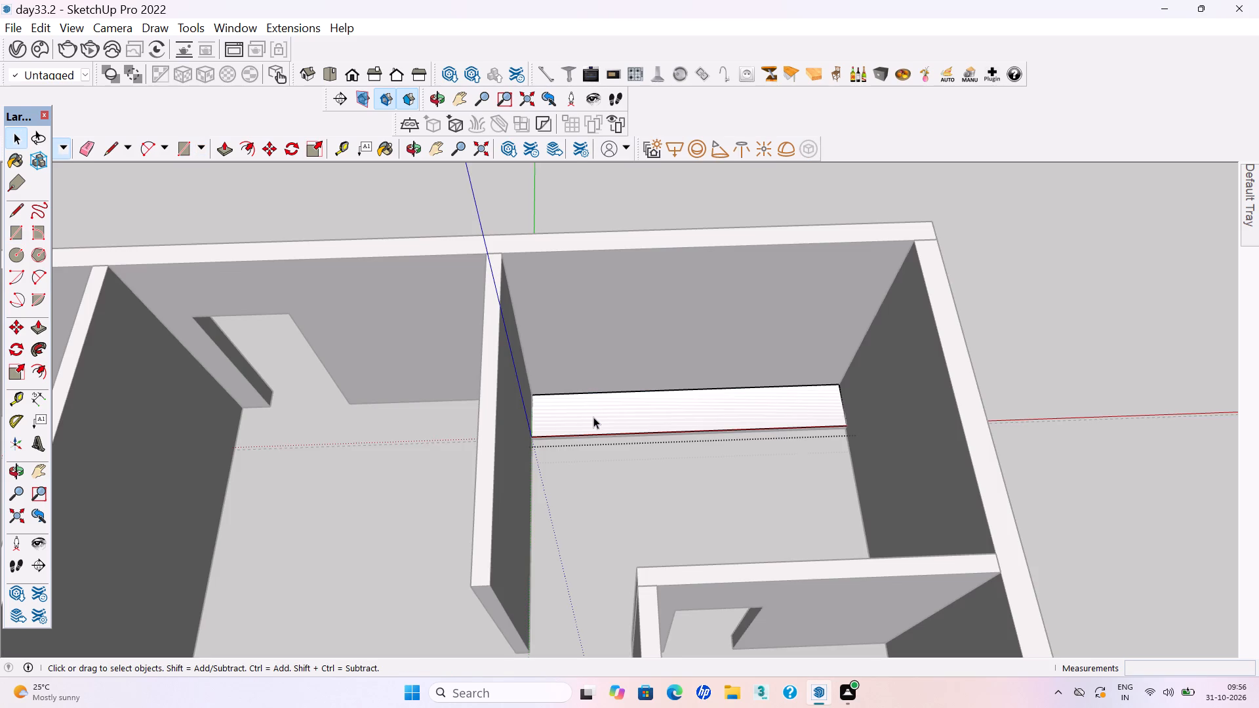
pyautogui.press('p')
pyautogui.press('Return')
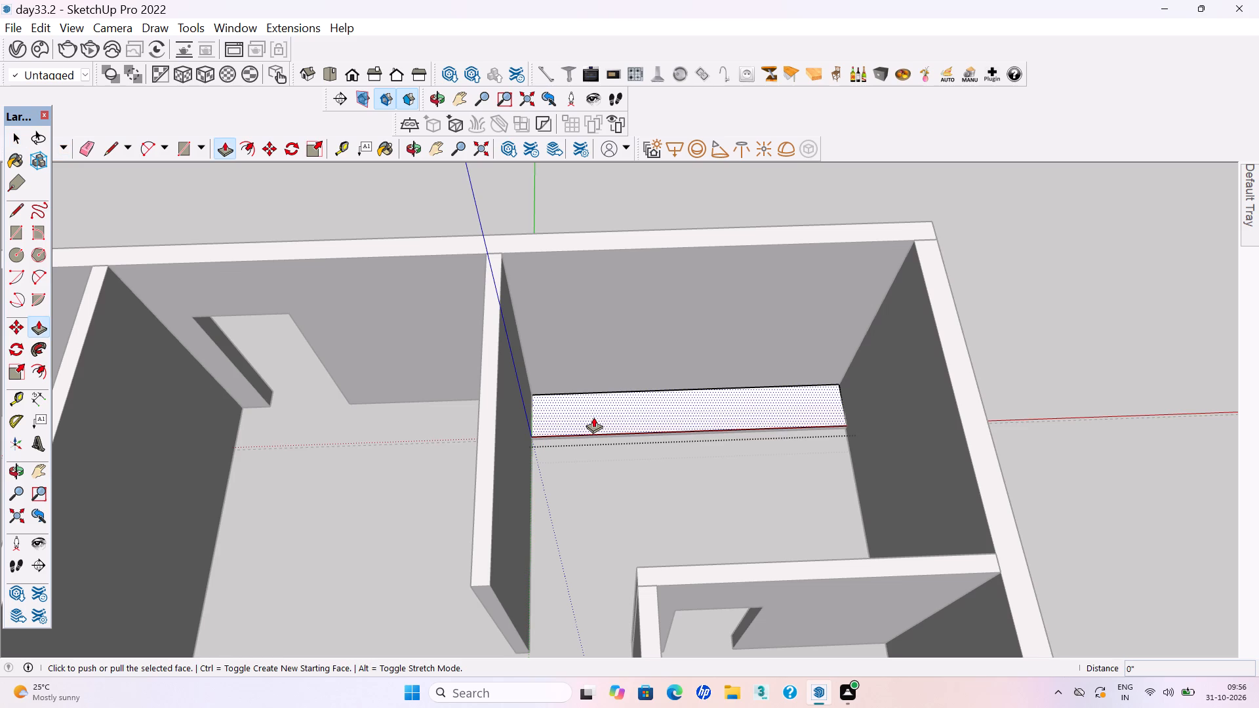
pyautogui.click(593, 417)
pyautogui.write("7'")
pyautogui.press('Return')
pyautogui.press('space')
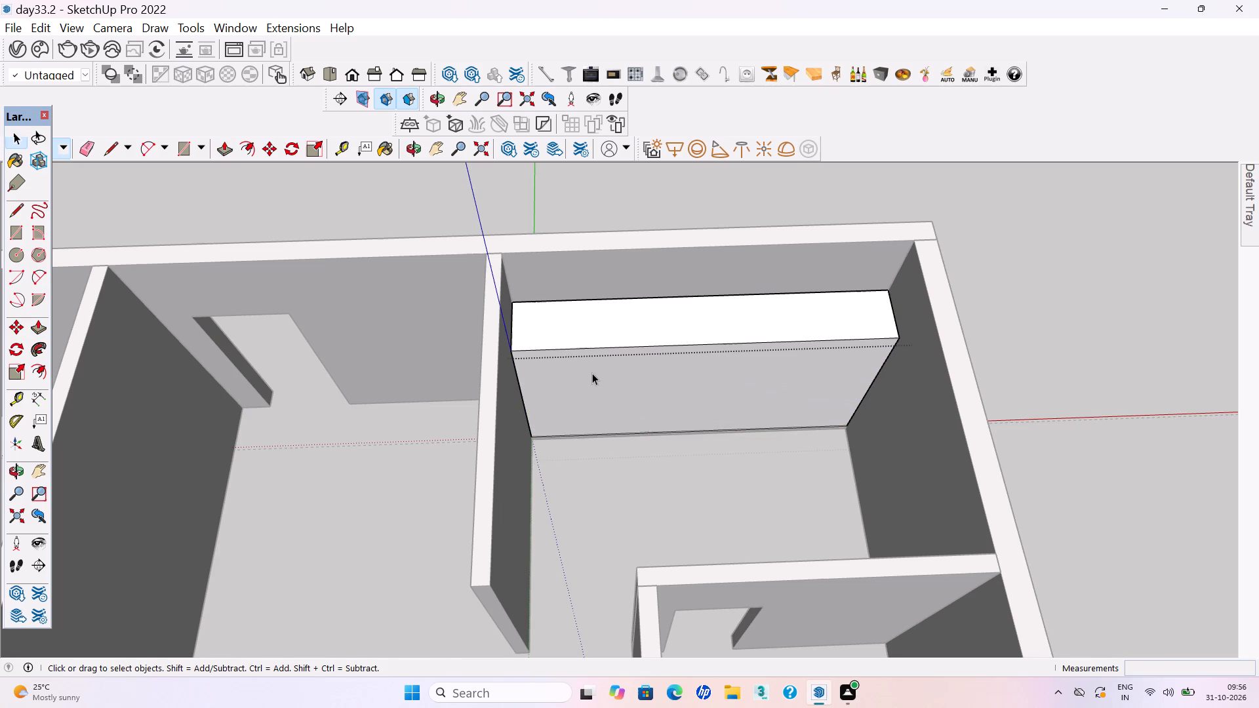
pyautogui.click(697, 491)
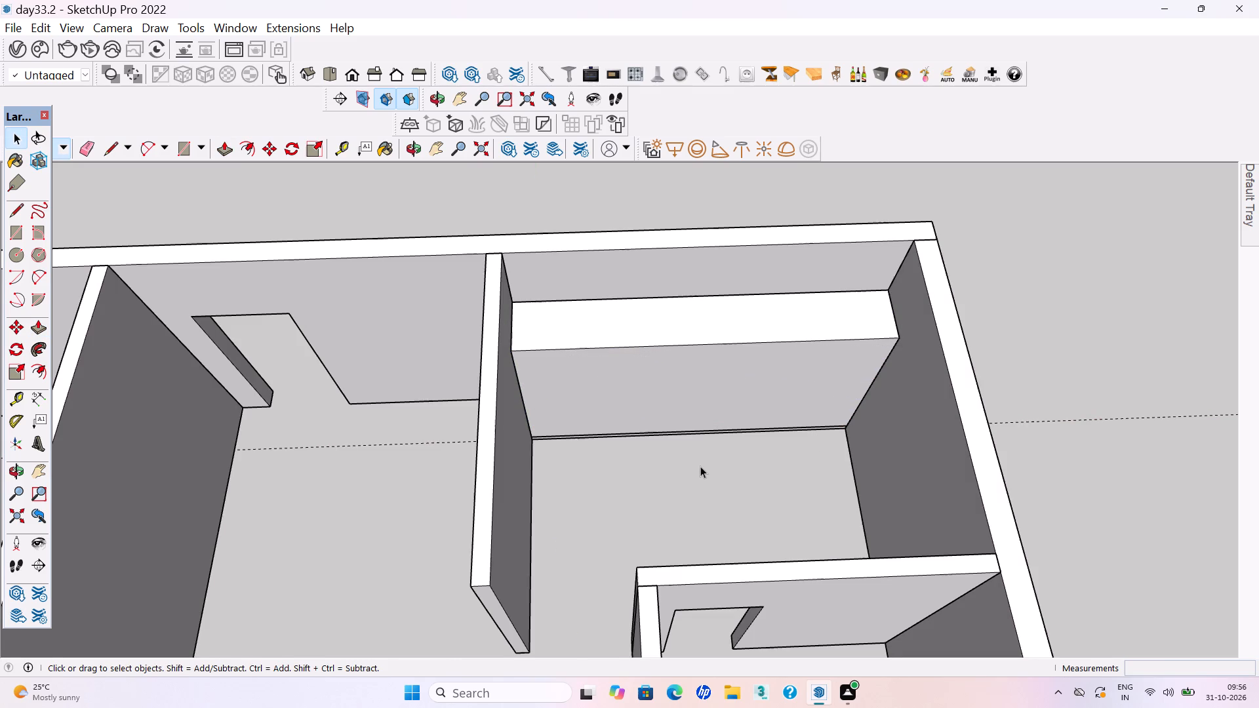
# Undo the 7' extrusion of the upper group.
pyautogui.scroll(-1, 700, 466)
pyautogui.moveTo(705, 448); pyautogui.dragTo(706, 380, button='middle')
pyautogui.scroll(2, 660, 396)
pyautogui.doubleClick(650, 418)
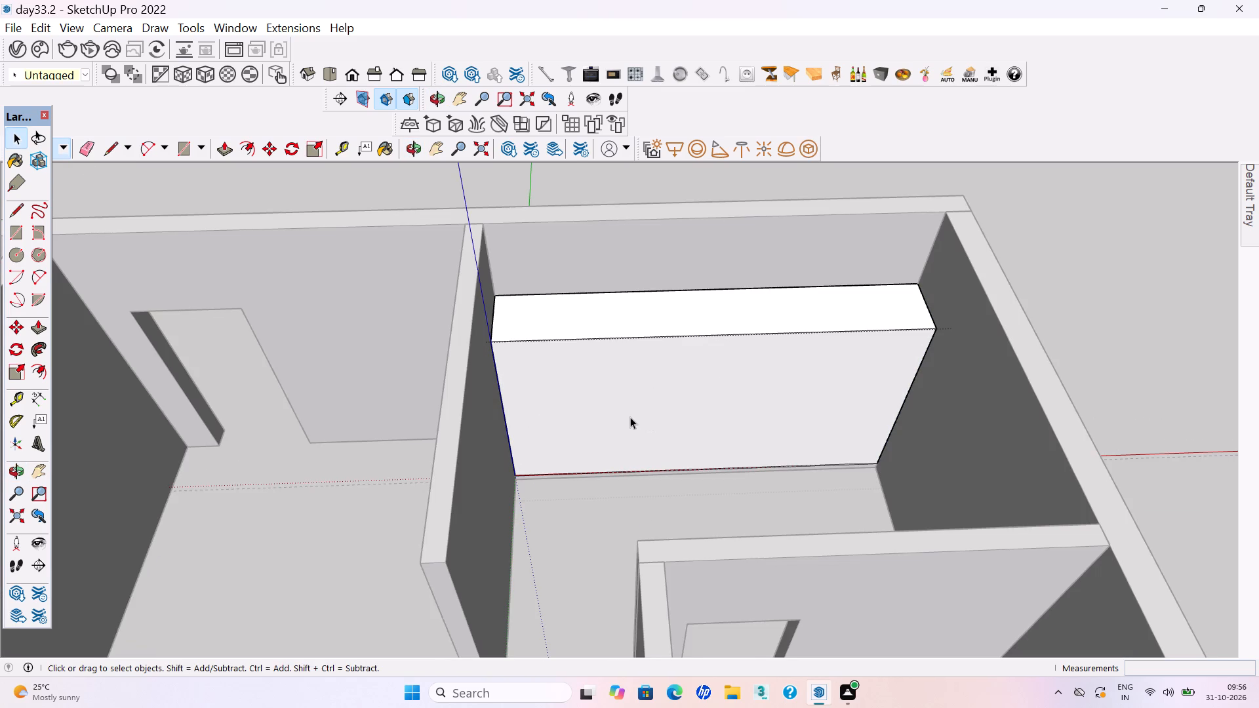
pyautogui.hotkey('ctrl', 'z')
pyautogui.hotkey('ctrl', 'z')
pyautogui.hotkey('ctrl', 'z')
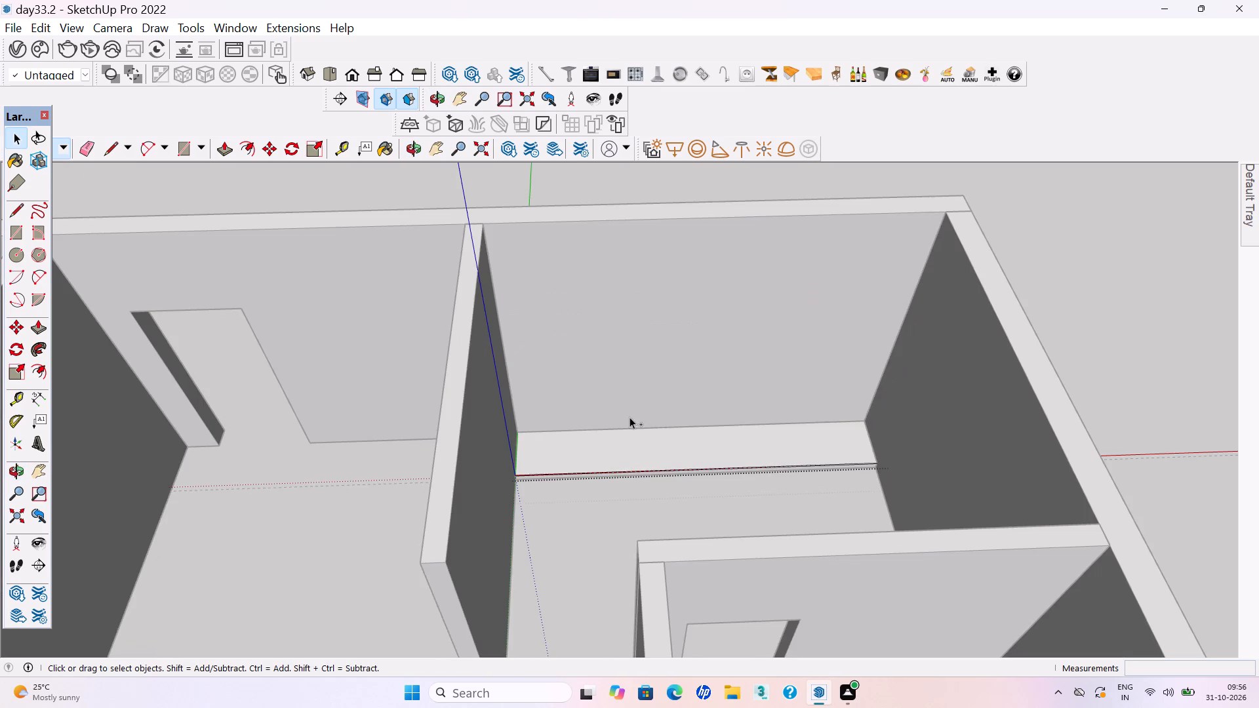
# Extrude the upper group's rectangle up 2'7" with Push/Pull to form the cabinet body.
pyautogui.click(626, 461)
pyautogui.press('p')
pyautogui.click(624, 457)
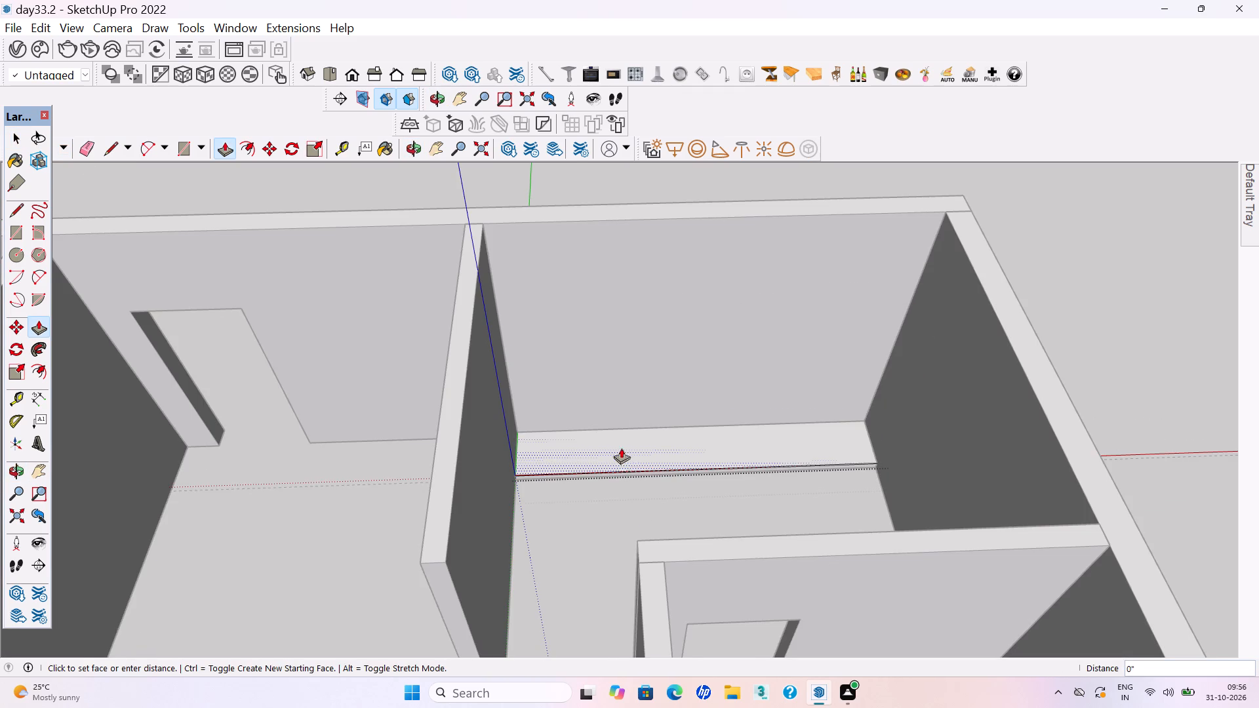
pyautogui.write('2\'7"')
pyautogui.press('Return')
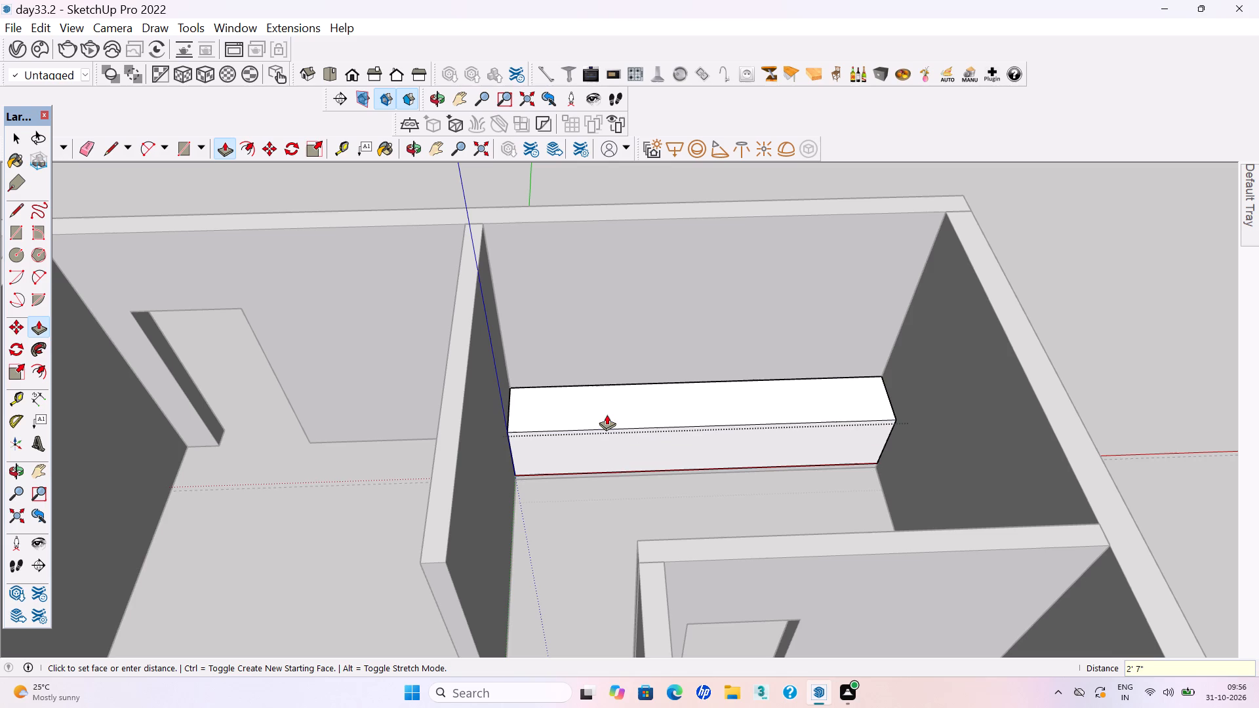
# Offset the outline of the cabinet body's front face inward by 18mm.
pyautogui.press('space')
pyautogui.scroll(3, 607, 453)
pyautogui.click(611, 459)
pyautogui.press('f')
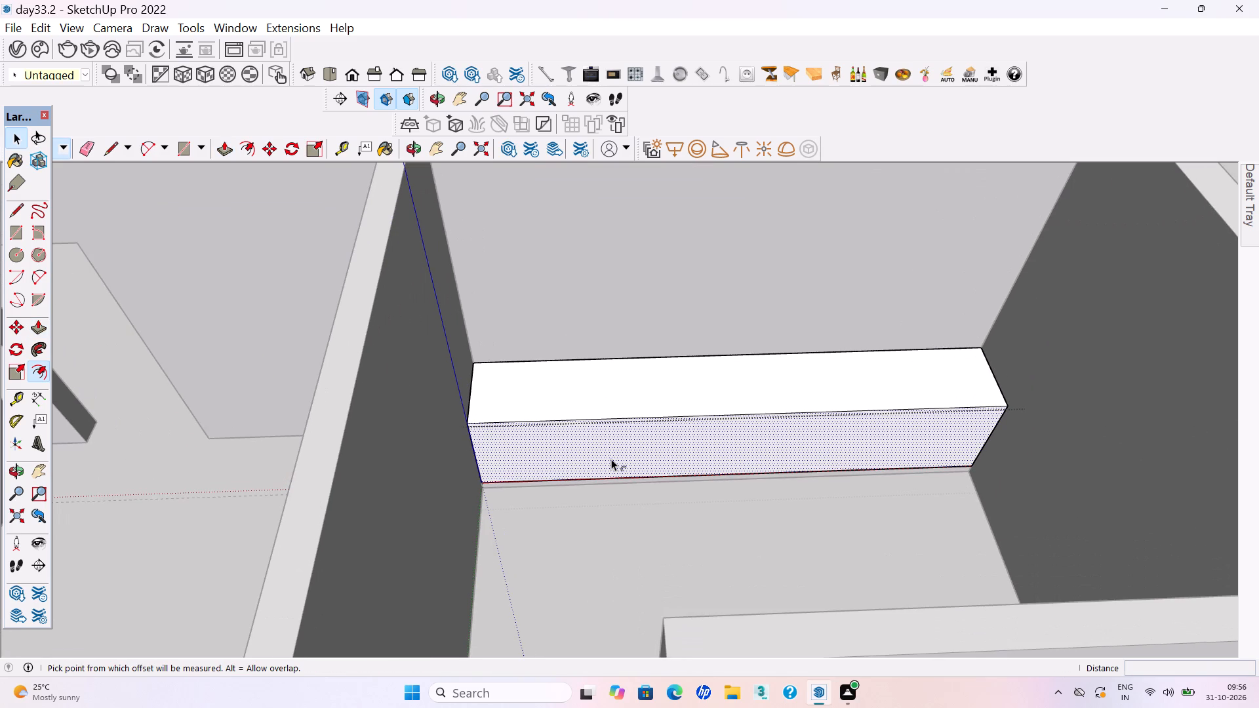
pyautogui.click(610, 448)
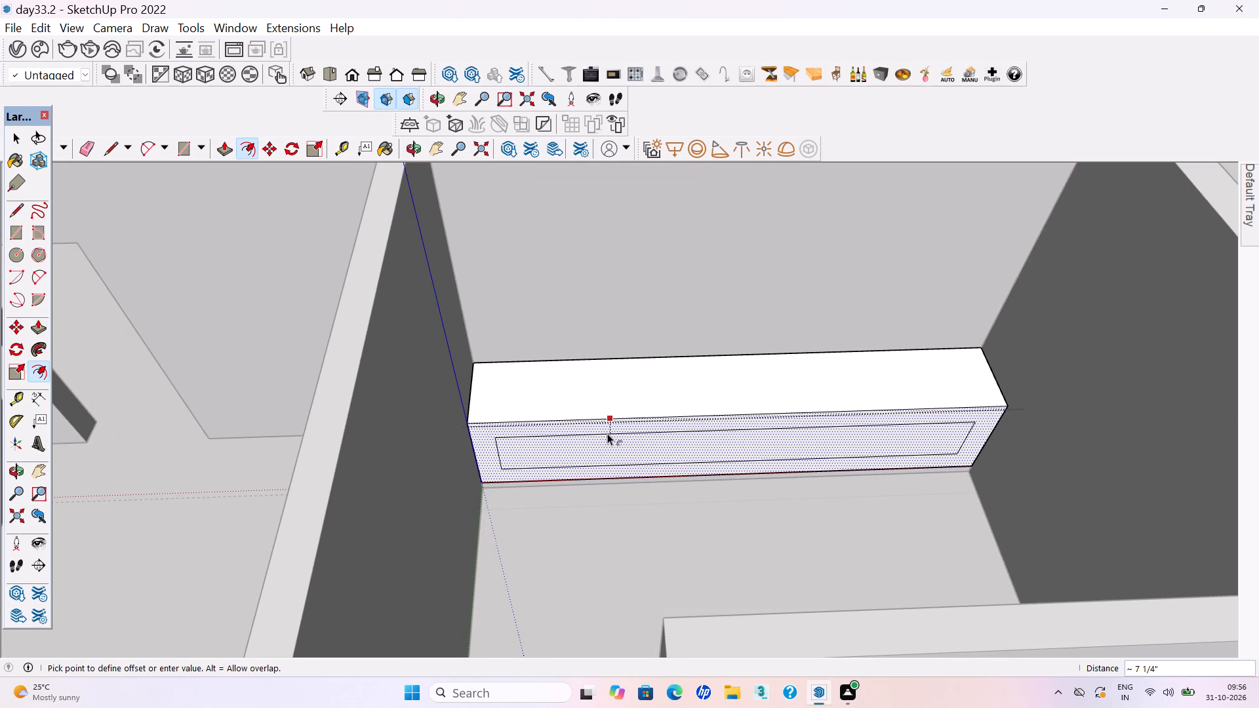
pyautogui.write('18mm')
pyautogui.press('Return')
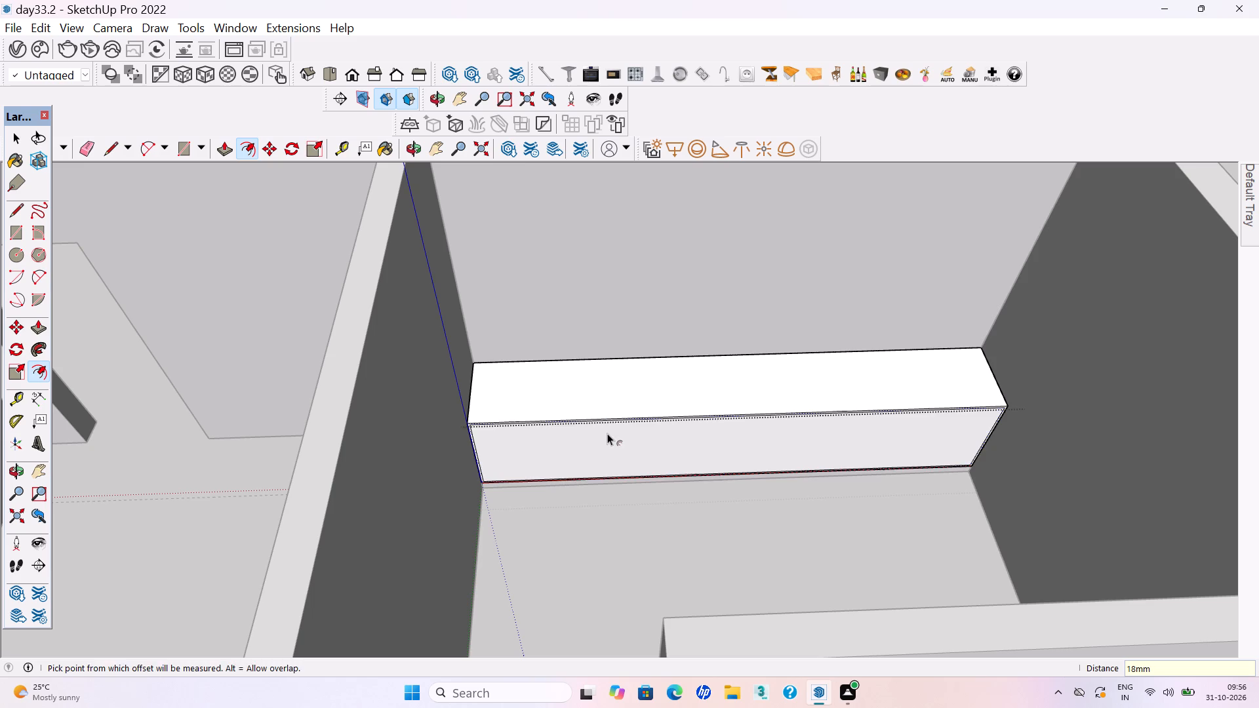
# Push the inner front face back into the cabinet body to hollow it out, leaving the 18mm frame.
pyautogui.press('space')
pyautogui.click(633, 464)
pyautogui.press('p')
pyautogui.click(641, 461)
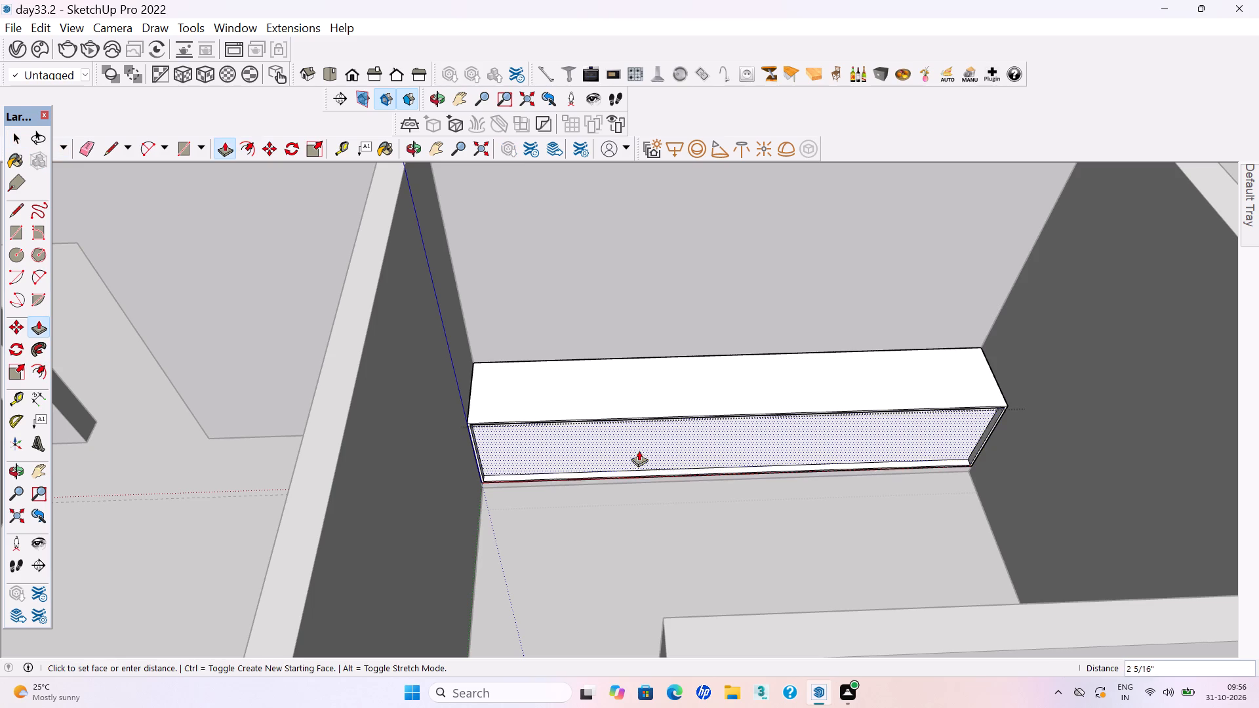
pyautogui.click(640, 425)
pyautogui.press('space')
pyautogui.click(645, 539)
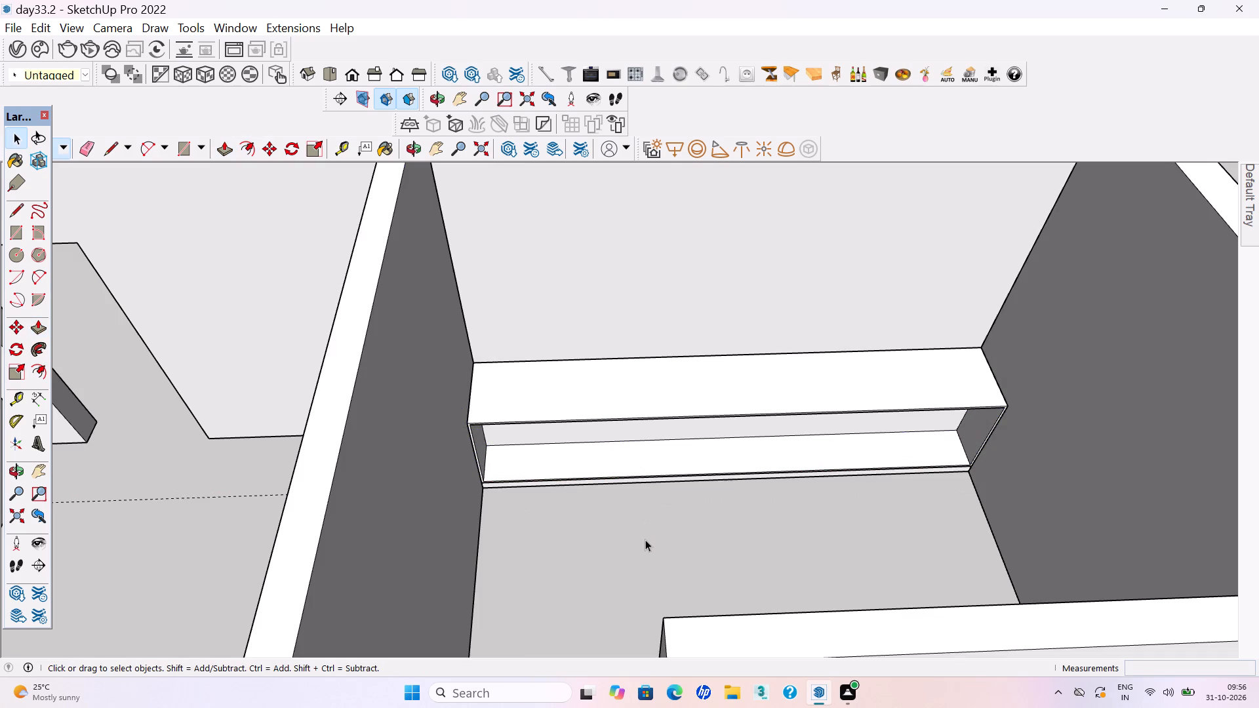
# Save the model with the hollowed cabinet.
pyautogui.hotkey('ctrl', 's')
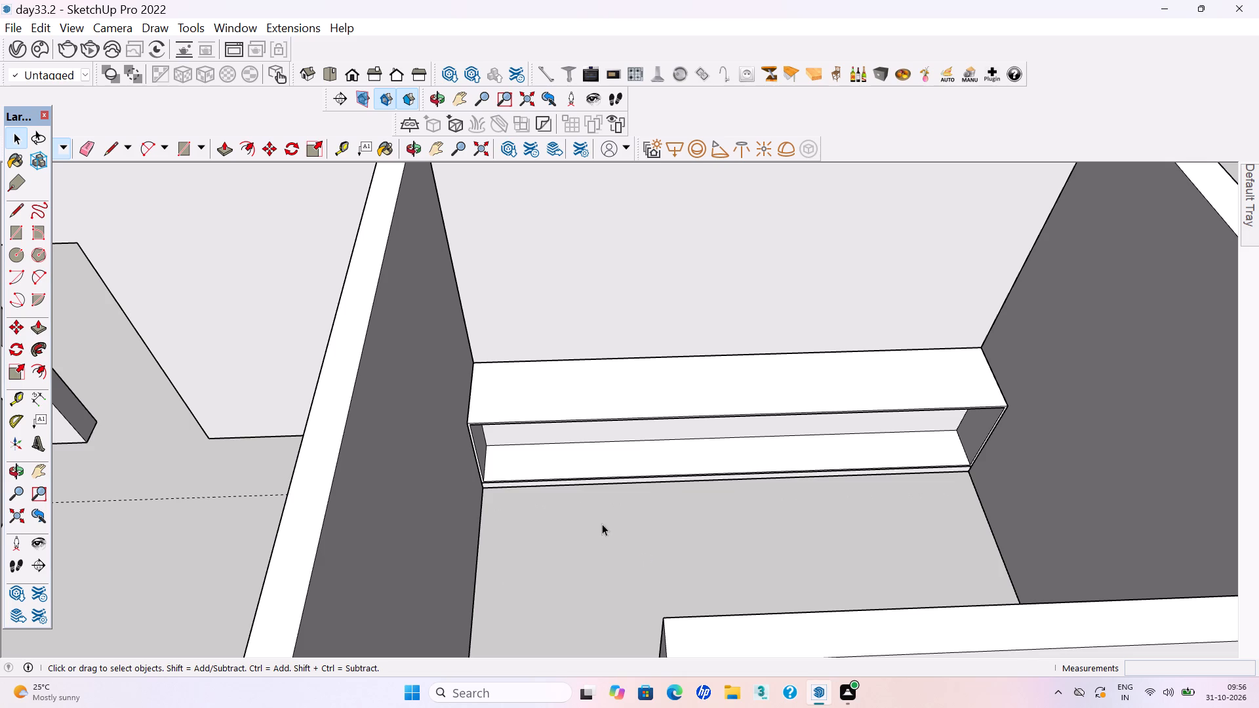
# Place a vertical guide 2' in from the cabinet front's edge beside the right-hand room wall.
pyautogui.press('h')
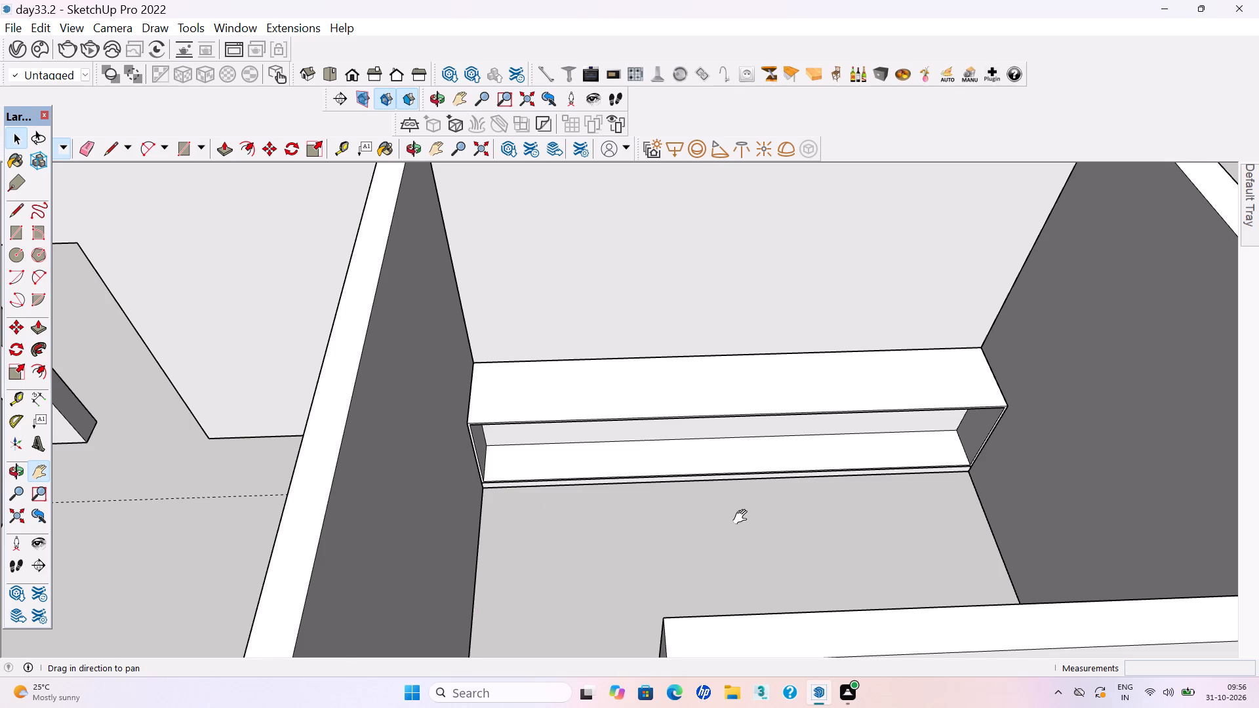
pyautogui.moveTo(738, 524); pyautogui.dragTo(657, 543)
pyautogui.scroll(2, 655, 544)
pyautogui.press('t')
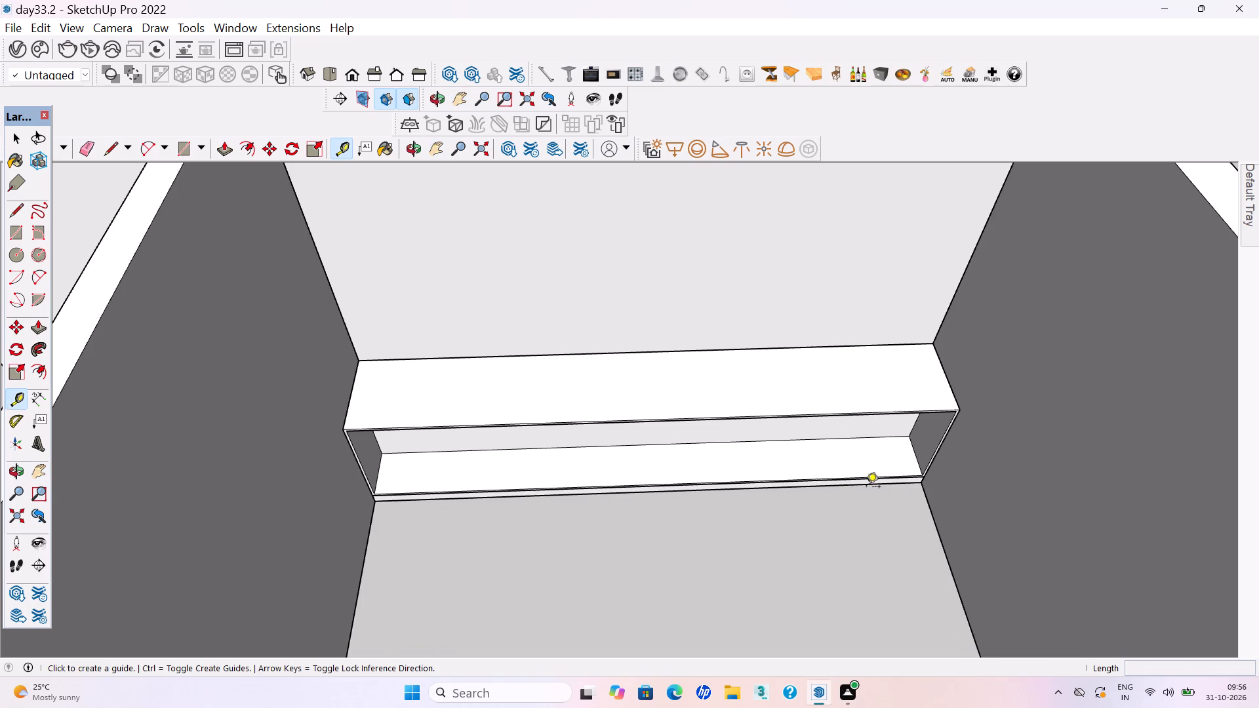
pyautogui.scroll(4, 931, 435)
pyautogui.click(940, 449)
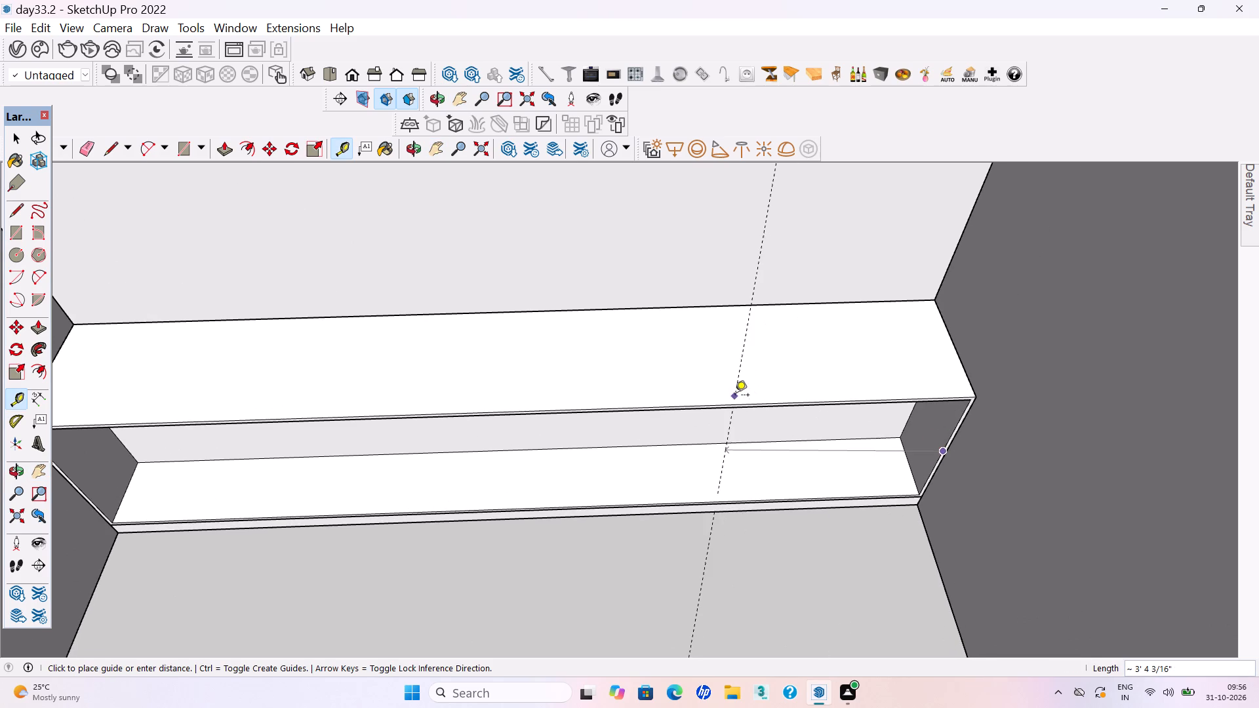
pyautogui.write("2'")
pyautogui.press('Return')
pyautogui.press('space')
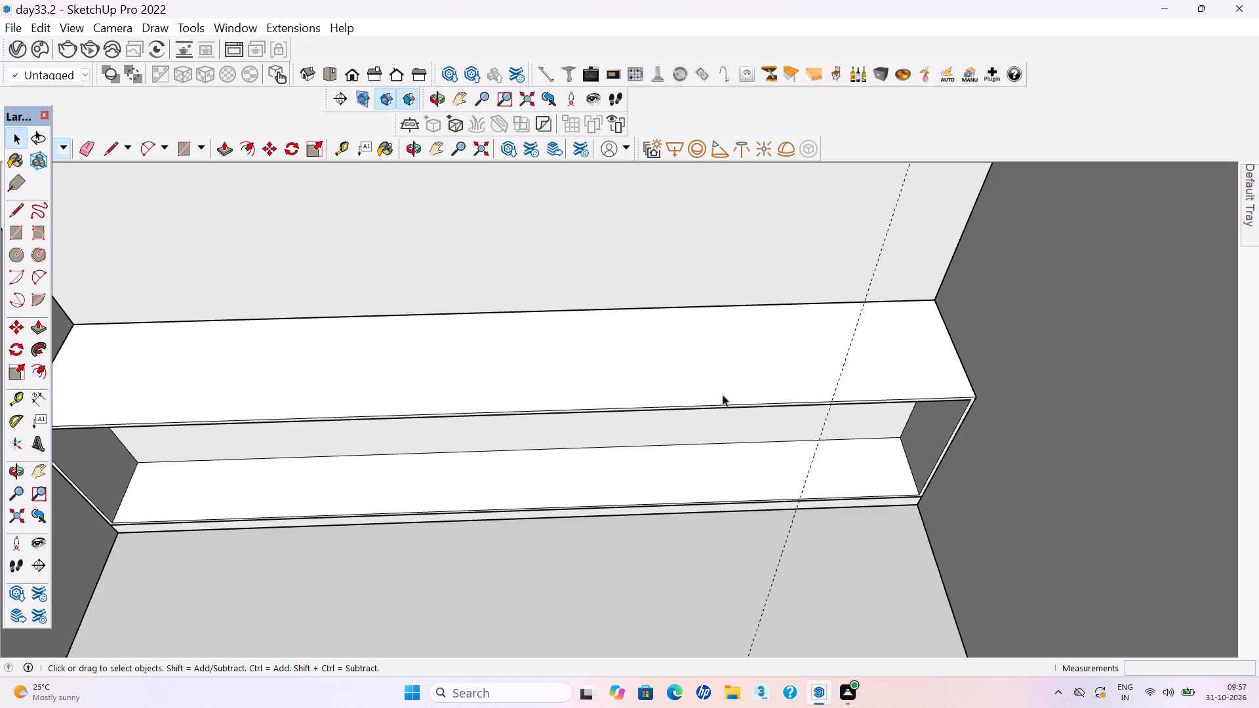
pyautogui.press('space')
# Inside the base group, draw a 3" line across the front face of the plinth along the guide.
pyautogui.scroll(2, 795, 503)
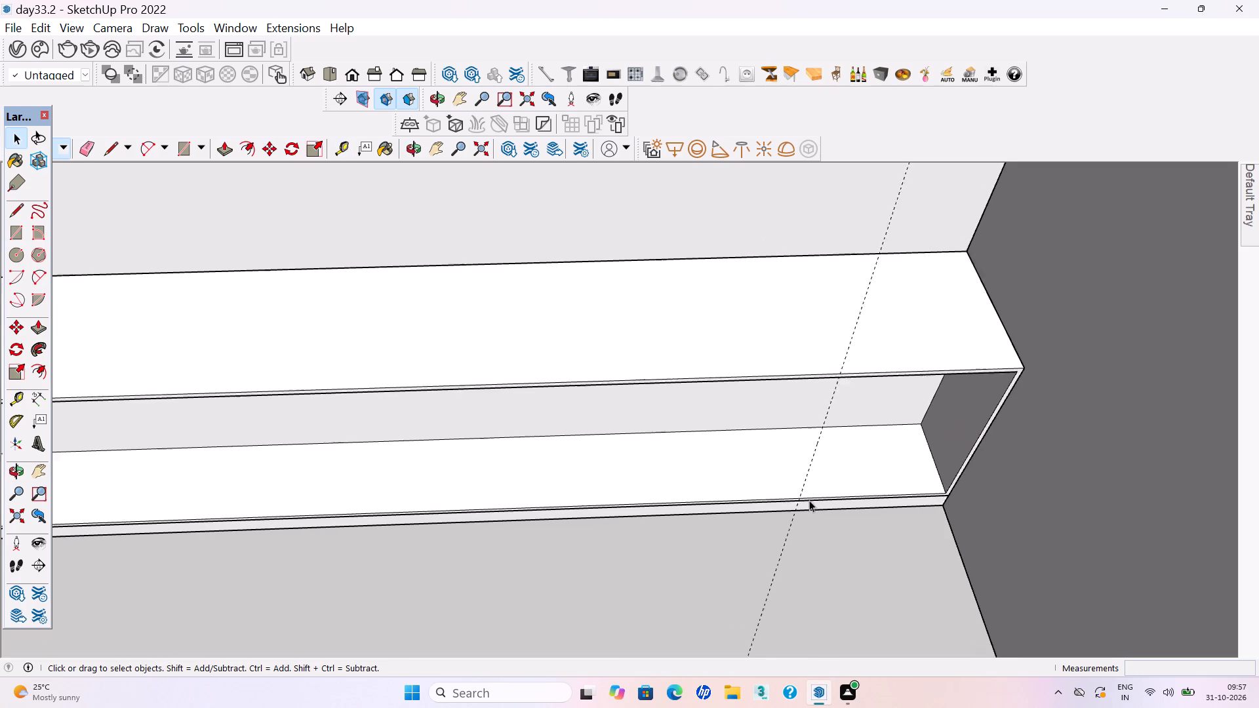
pyautogui.scroll(10, 809, 500)
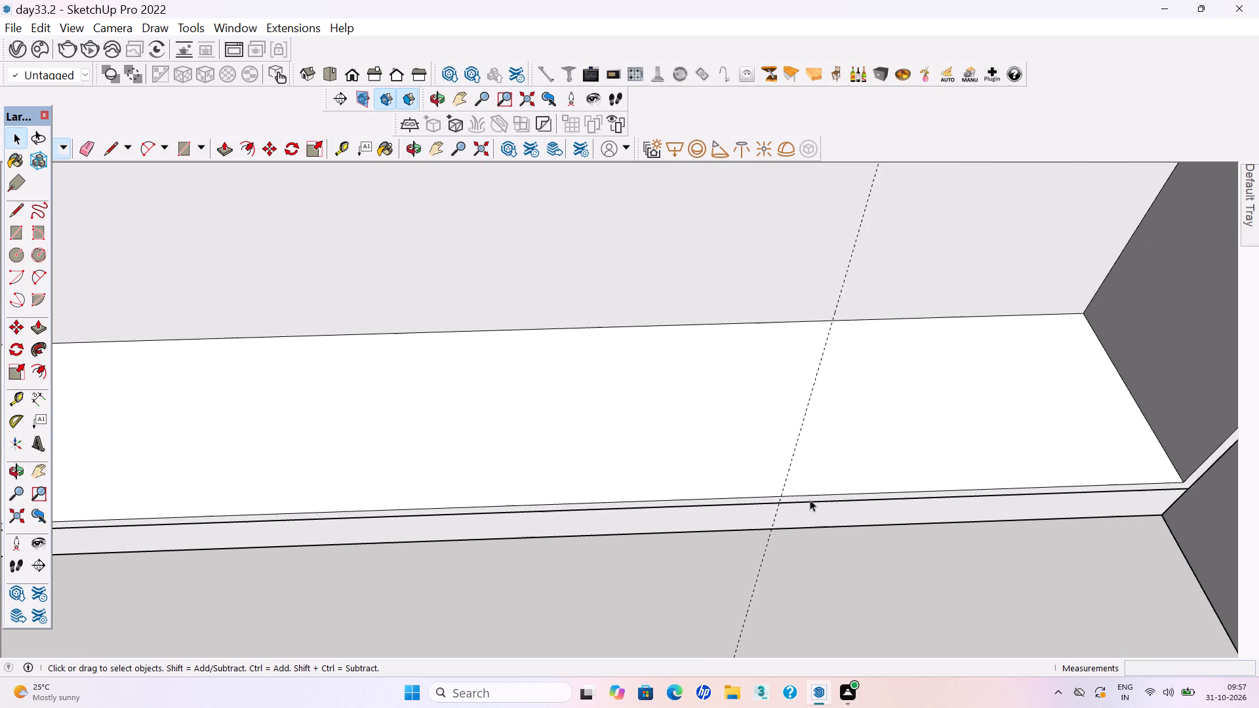
pyautogui.scroll(5, 801, 496)
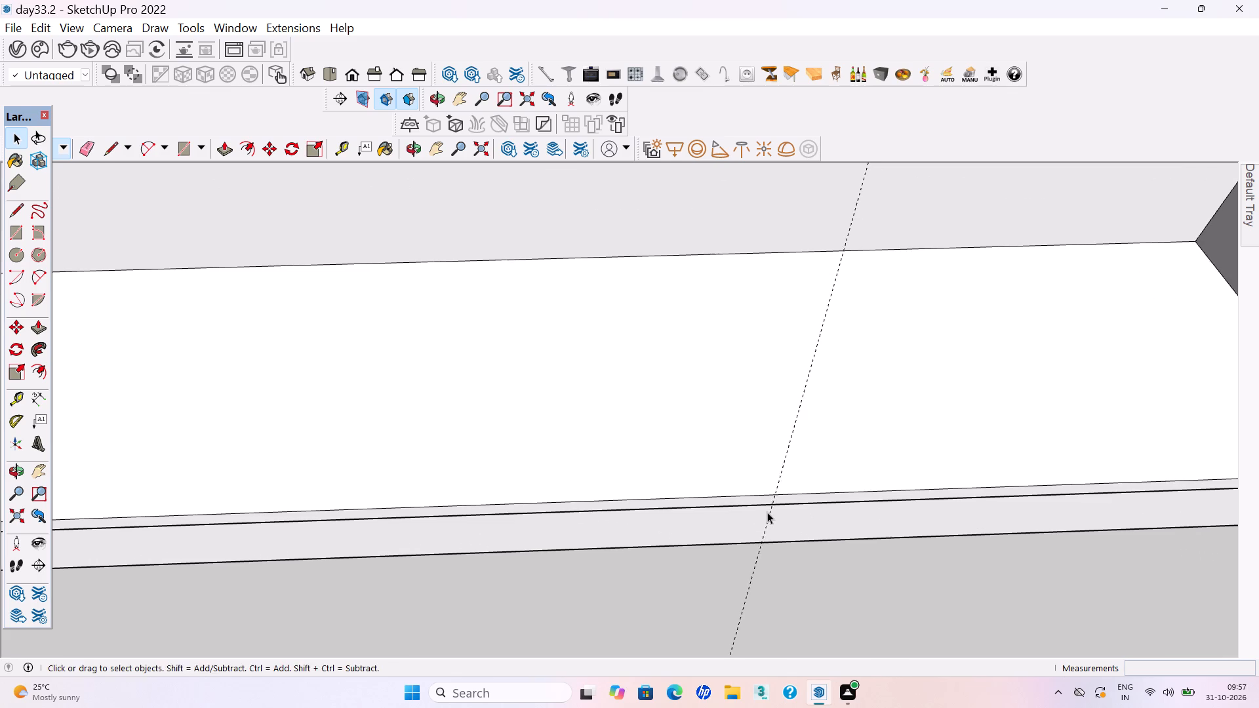
pyautogui.scroll(1, 767, 512)
pyautogui.moveTo(771, 519); pyautogui.dragTo(744, 443, button='middle')
pyautogui.scroll(1, 812, 545)
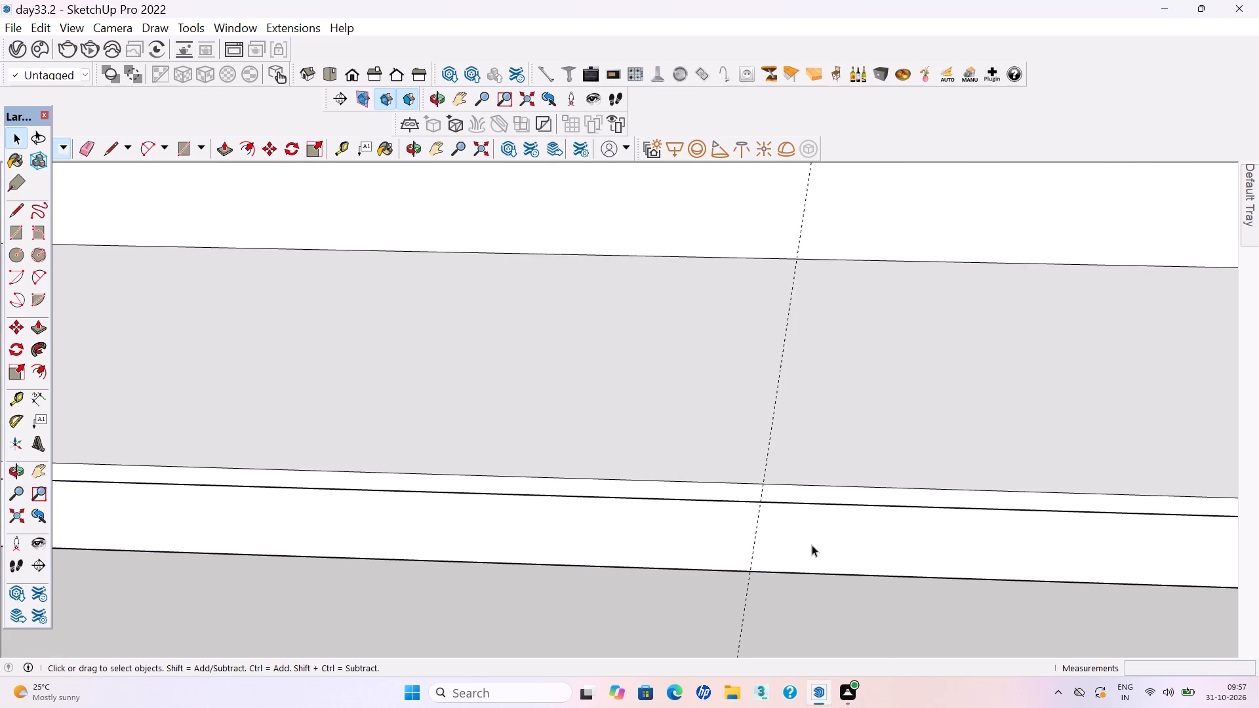
pyautogui.doubleClick(812, 545)
pyautogui.click(801, 541)
pyautogui.scroll(3, 797, 547)
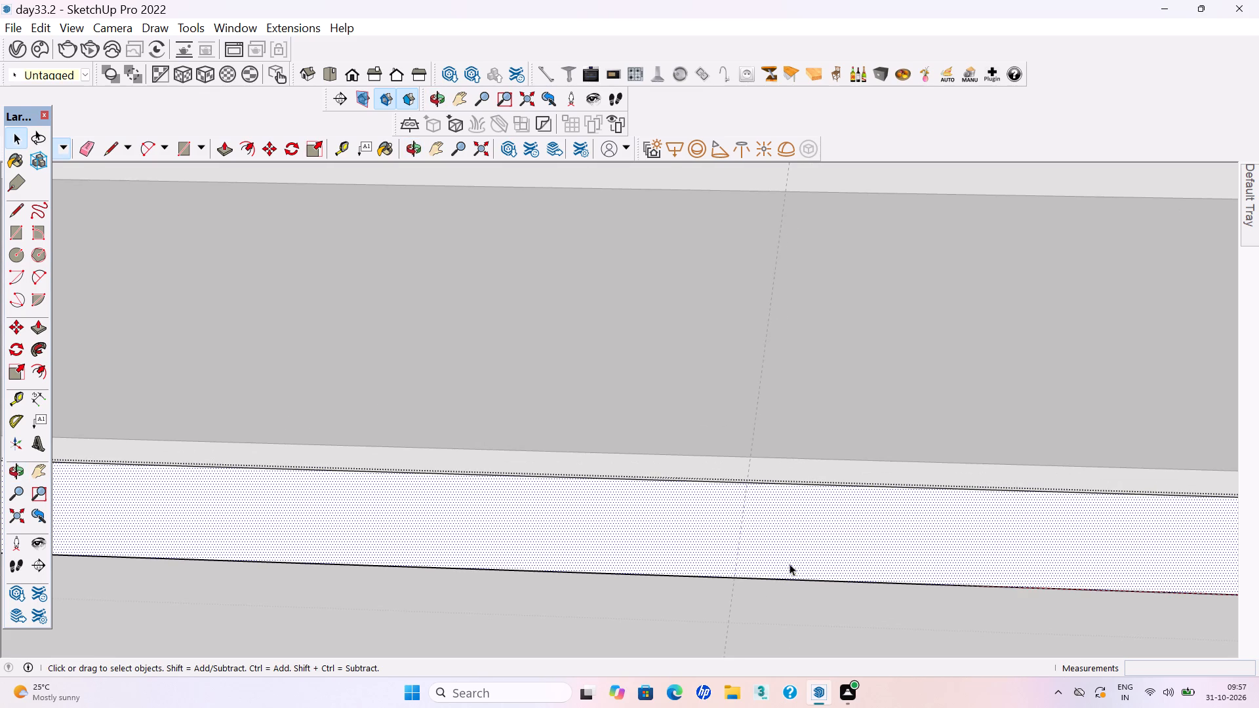
pyautogui.press('l')
pyautogui.click(733, 577)
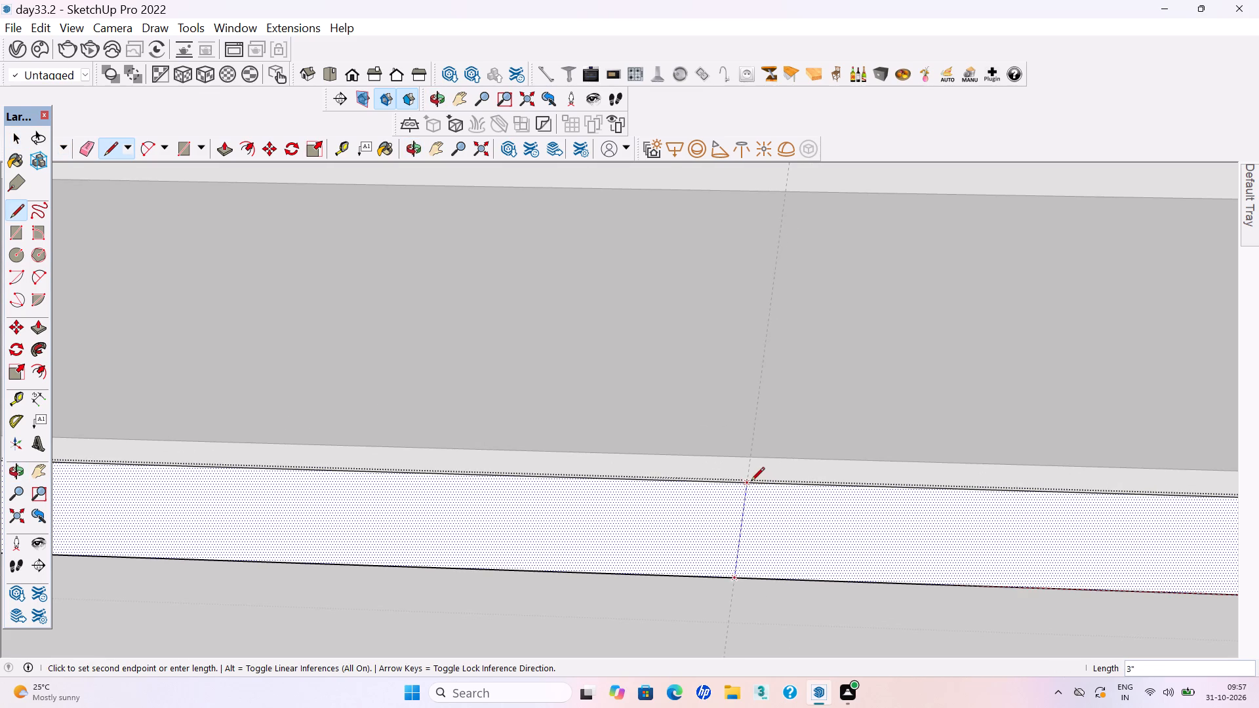
pyautogui.click(751, 482)
pyautogui.press('space')
# In the cabinet body group, split the front frame with lines across its bottom and top strips along the guide.
pyautogui.doubleClick(761, 471)
pyautogui.click(761, 471)
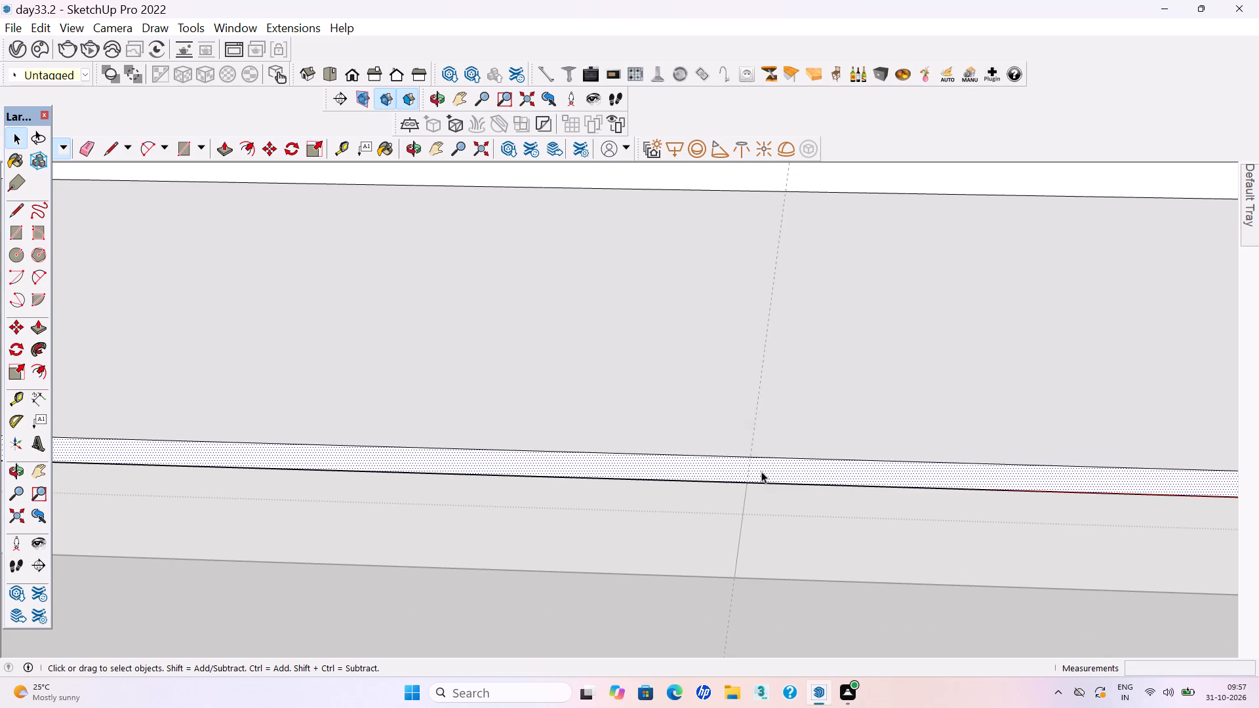
pyautogui.press('l')
pyautogui.click(744, 479)
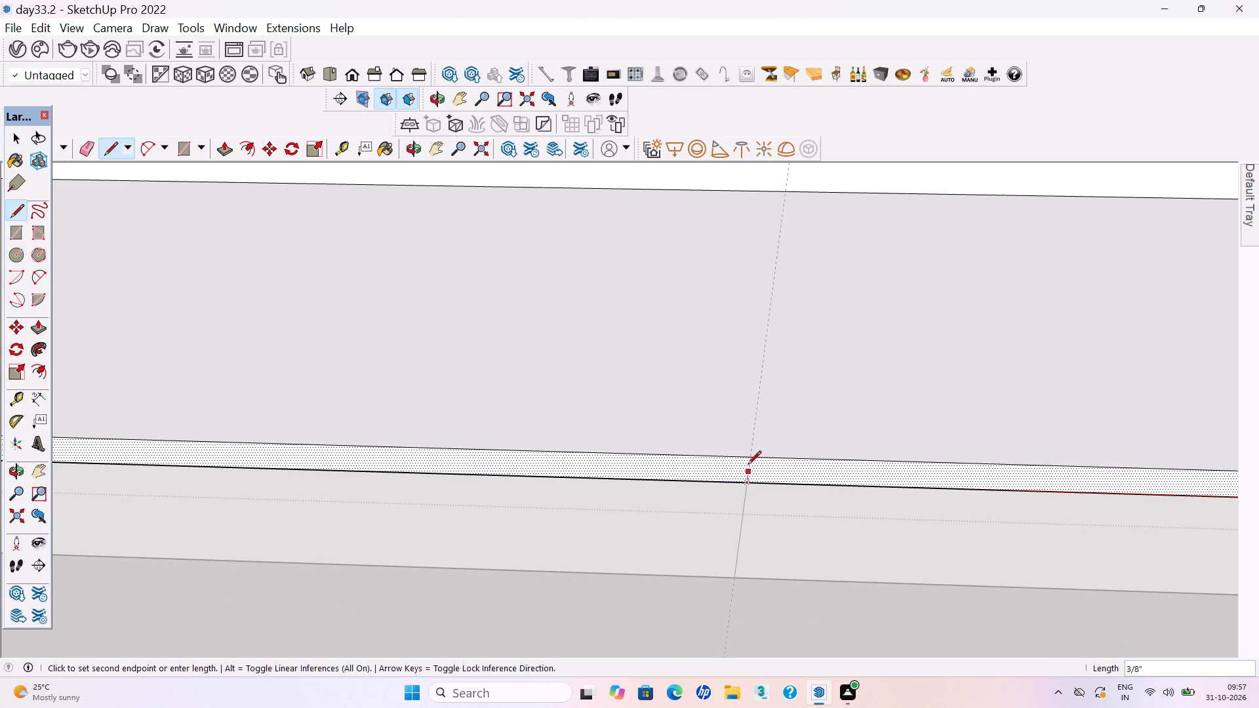
pyautogui.click(748, 456)
pyautogui.scroll(-15, 764, 555)
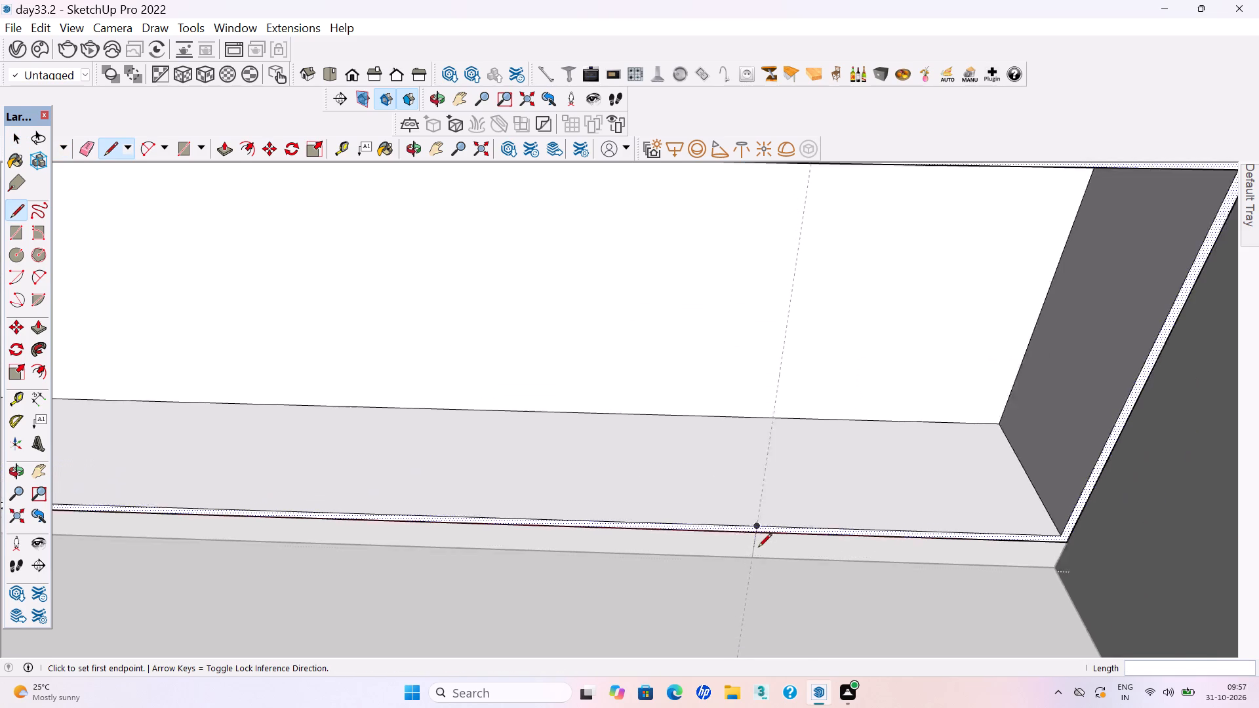
pyautogui.scroll(-2, 758, 547)
pyautogui.scroll(11, 810, 283)
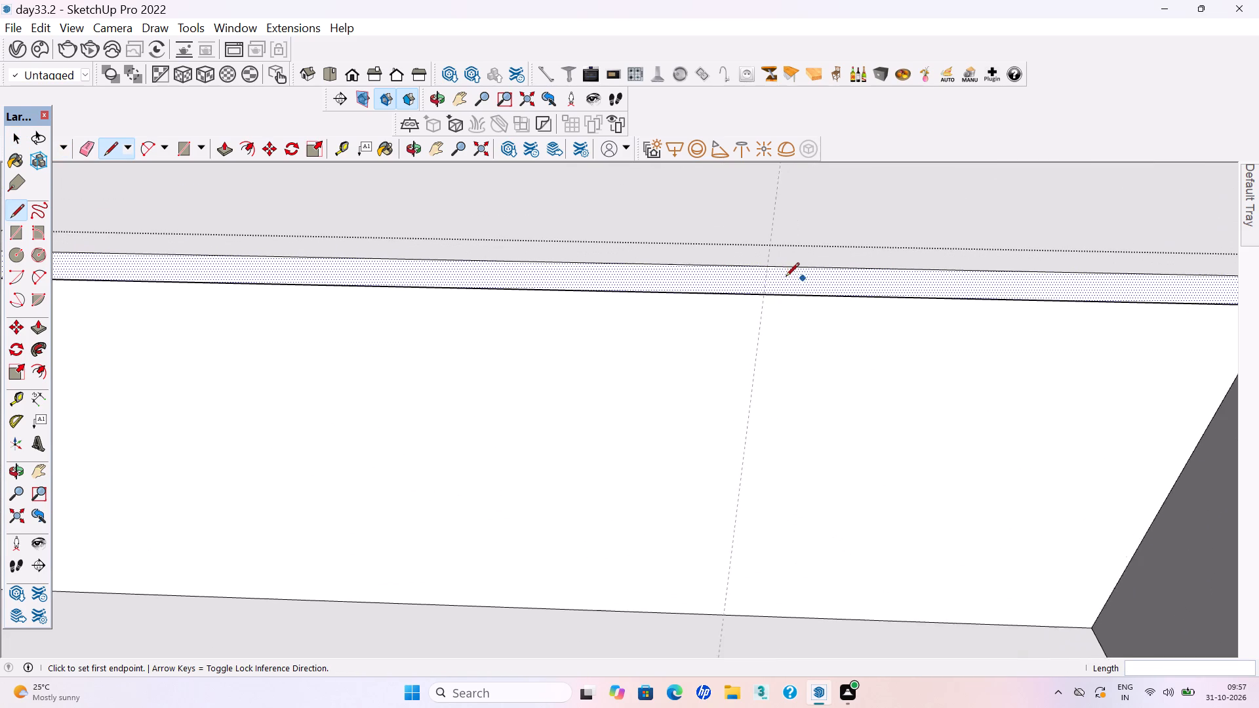
pyautogui.scroll(5, 786, 277)
pyautogui.click(763, 299)
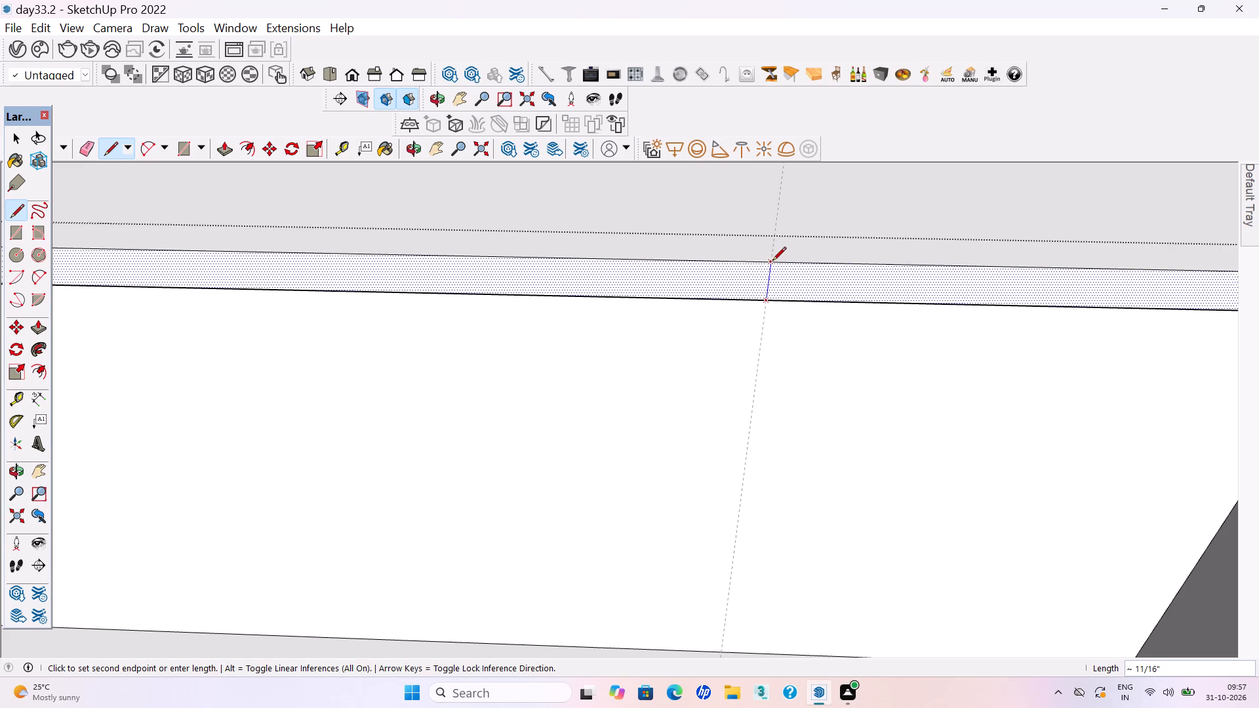
pyautogui.click(772, 262)
pyautogui.press('space')
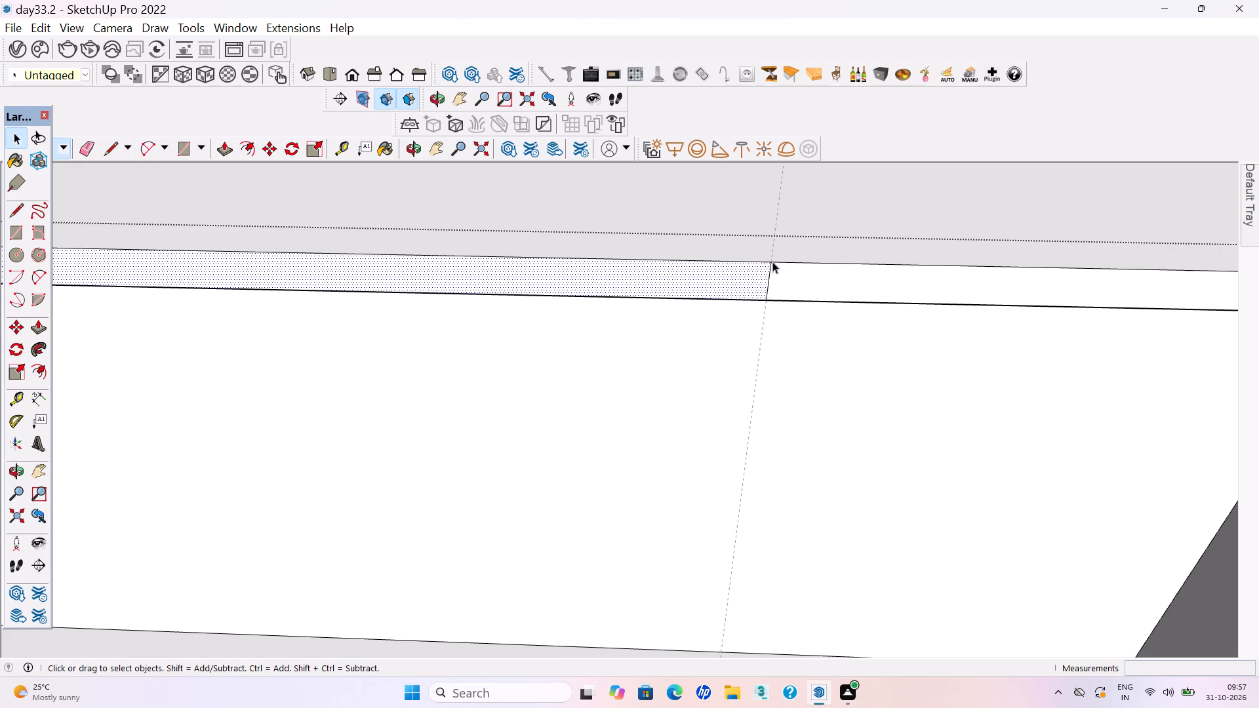
# Extrude the plinth's 2' end section forward 8'5" along the side wall with Push/Pull.
pyautogui.scroll(-2, 772, 262)
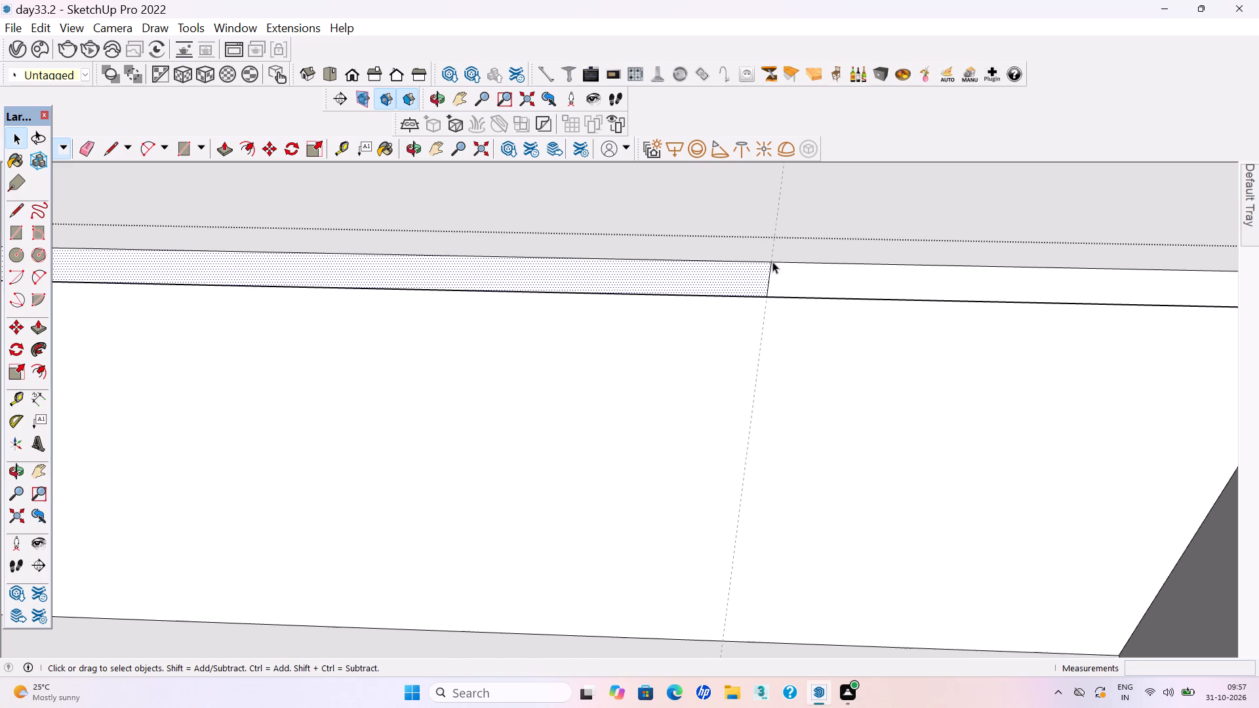
pyautogui.scroll(-14, 772, 262)
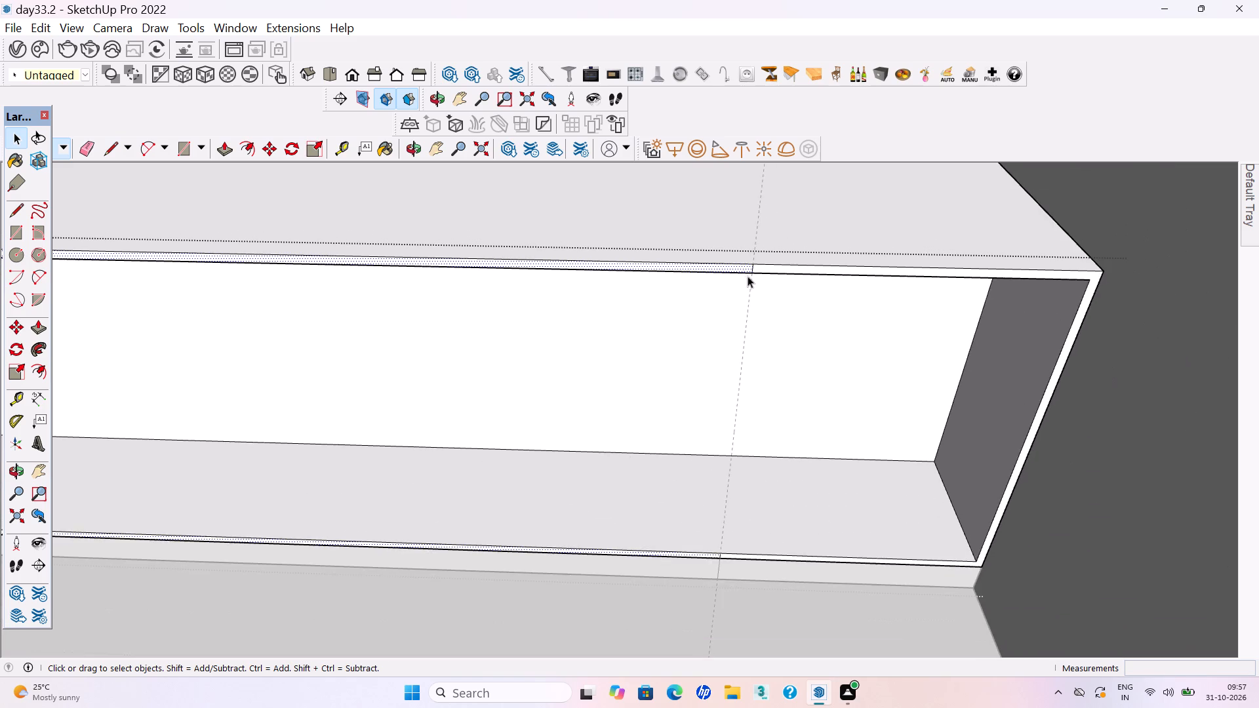
pyautogui.scroll(-3, 755, 304)
pyautogui.doubleClick(761, 509)
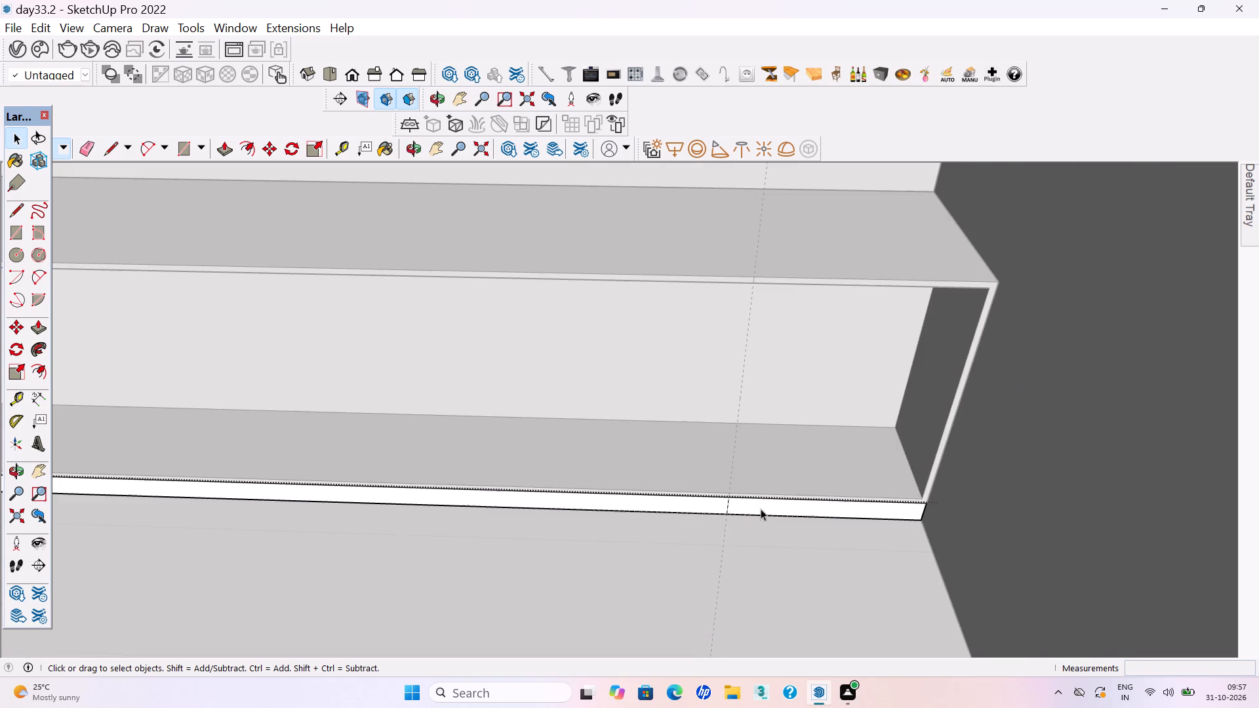
pyautogui.click(761, 509)
pyautogui.press('p')
pyautogui.click(759, 507)
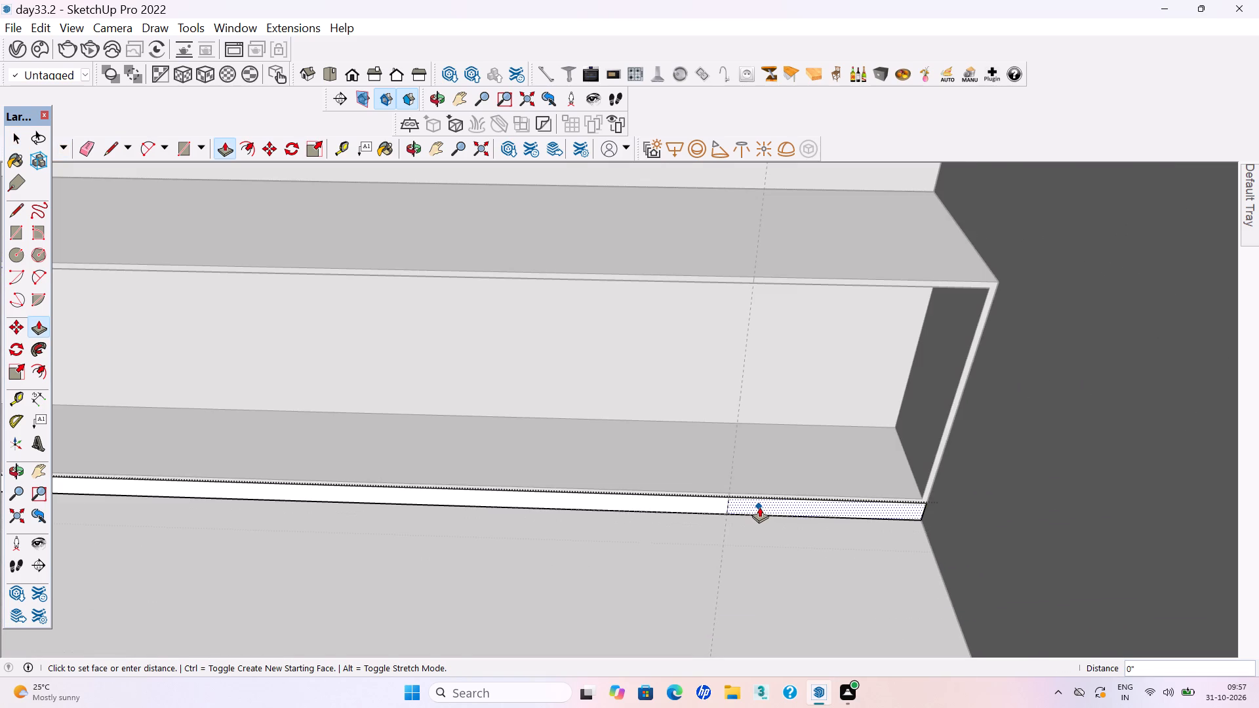
pyautogui.scroll(-15, 813, 519)
pyautogui.scroll(-4, 780, 477)
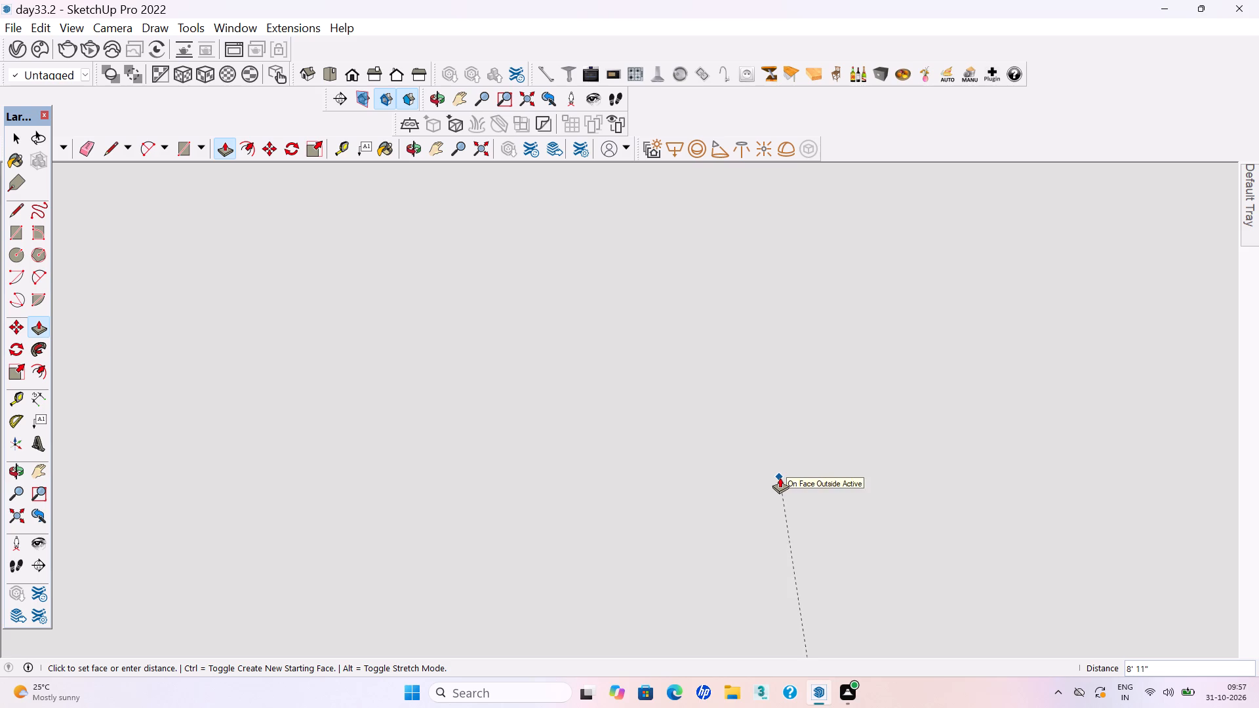
pyautogui.scroll(-18, 780, 477)
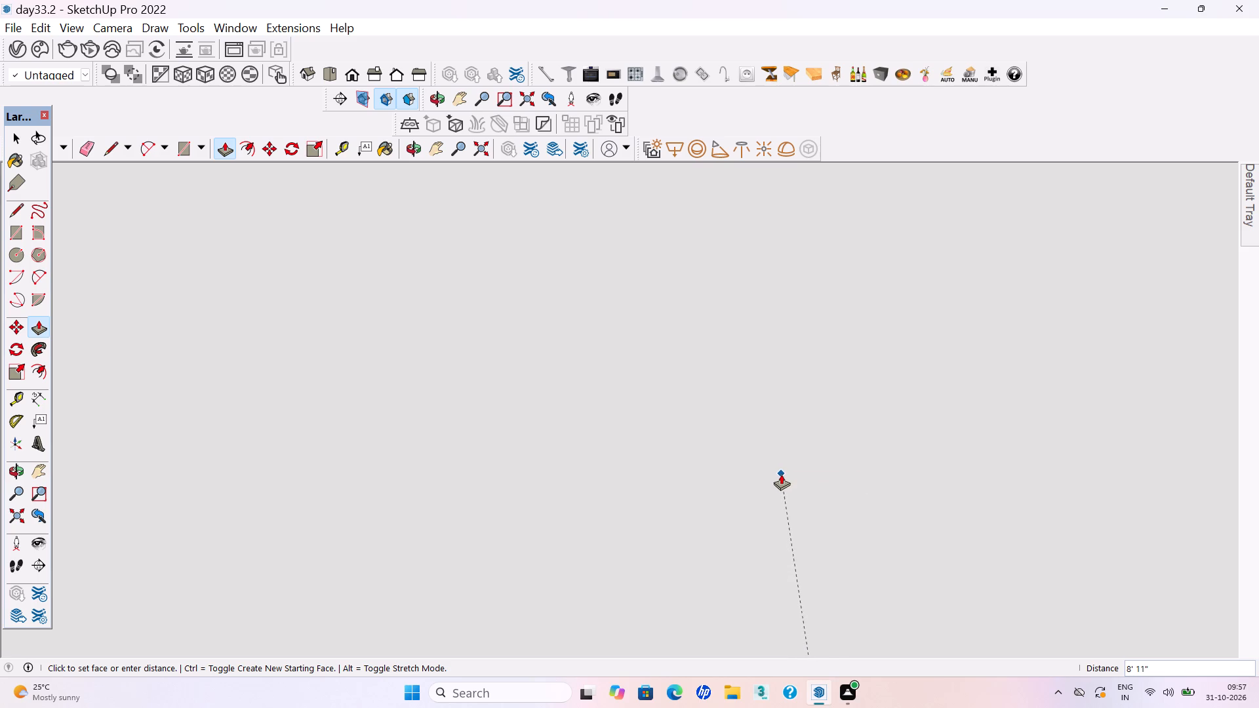
pyautogui.scroll(-16, 781, 474)
pyautogui.scroll(-10, 782, 473)
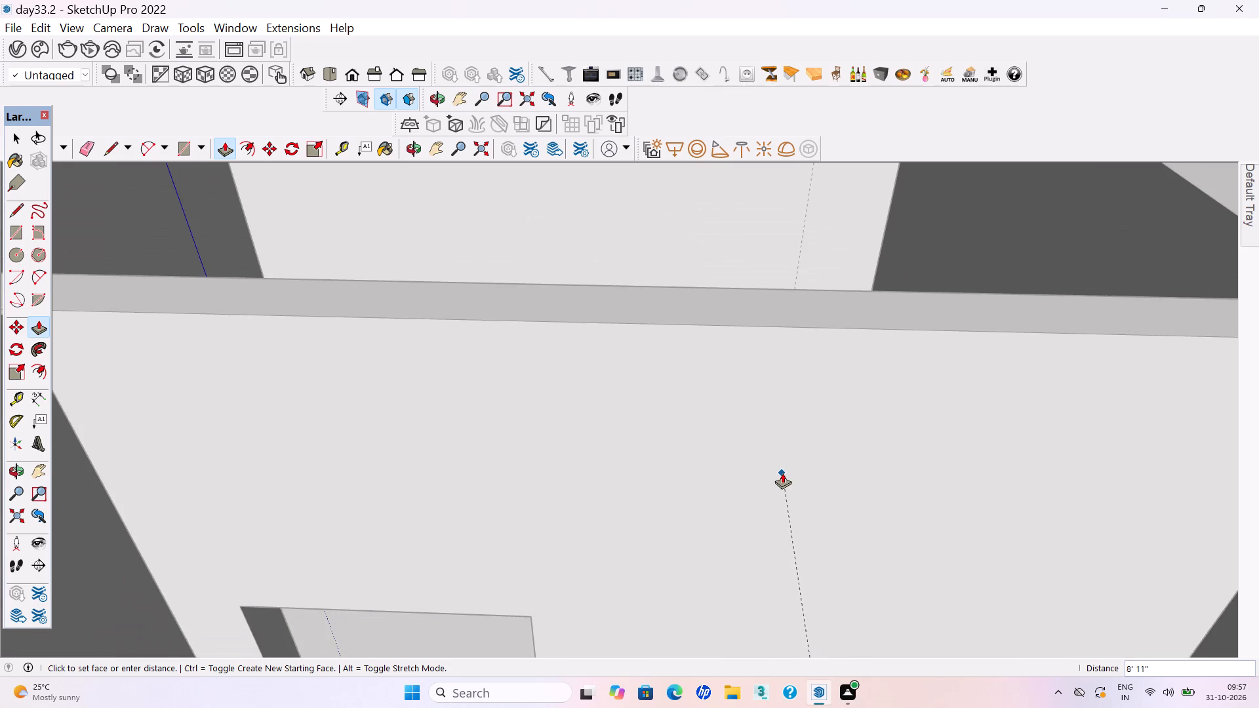
pyautogui.scroll(-15, 782, 473)
pyautogui.scroll(-9, 784, 473)
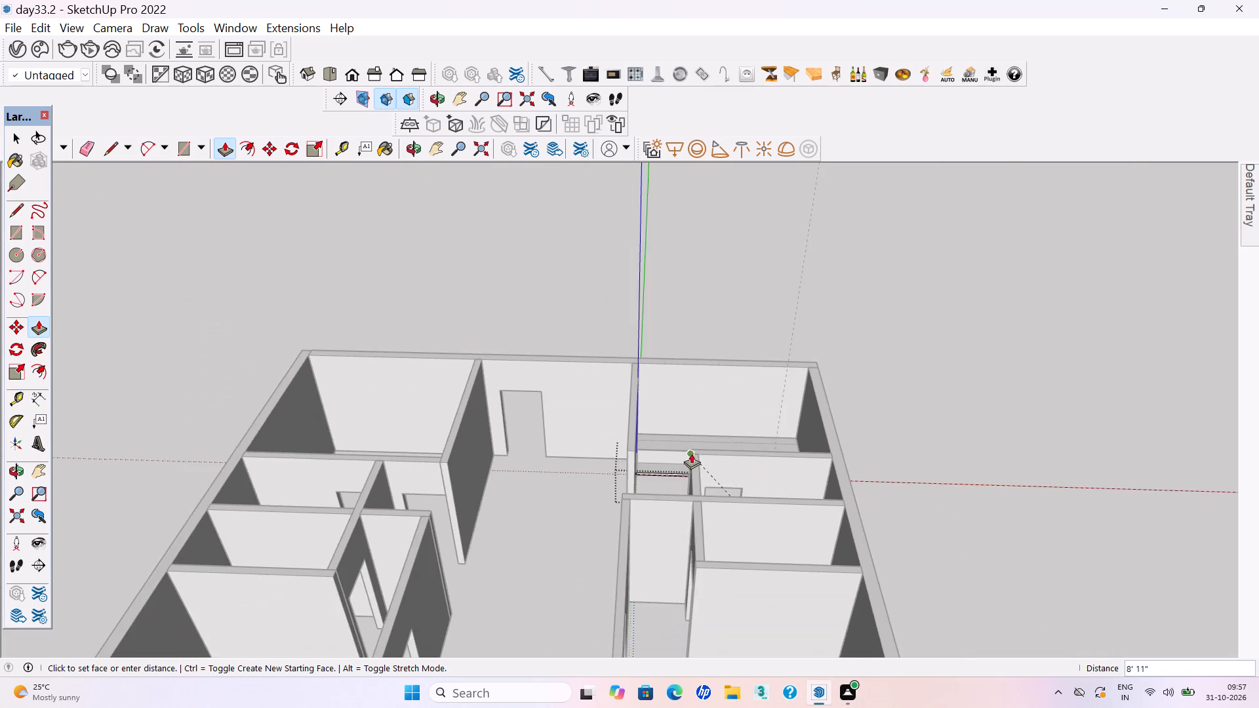
pyautogui.moveTo(697, 454); pyautogui.dragTo(1258, 570, button='middle')
pyautogui.scroll(4, 626, 275)
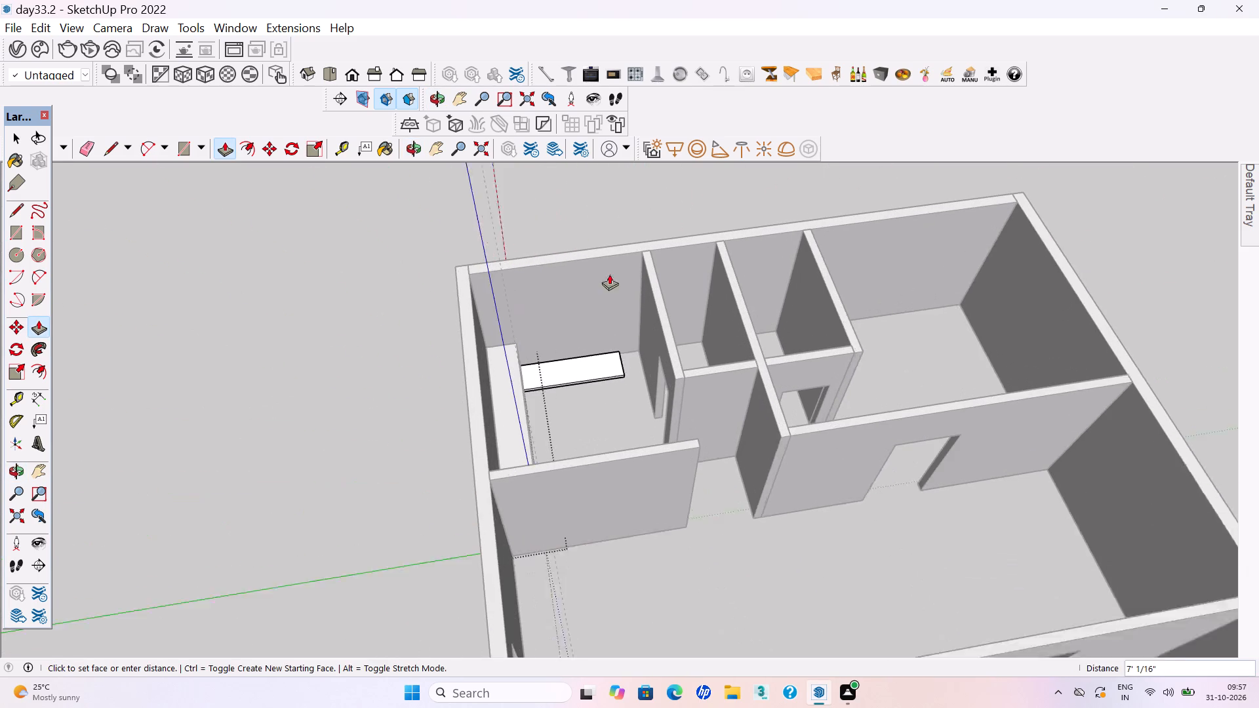
pyautogui.click(659, 334)
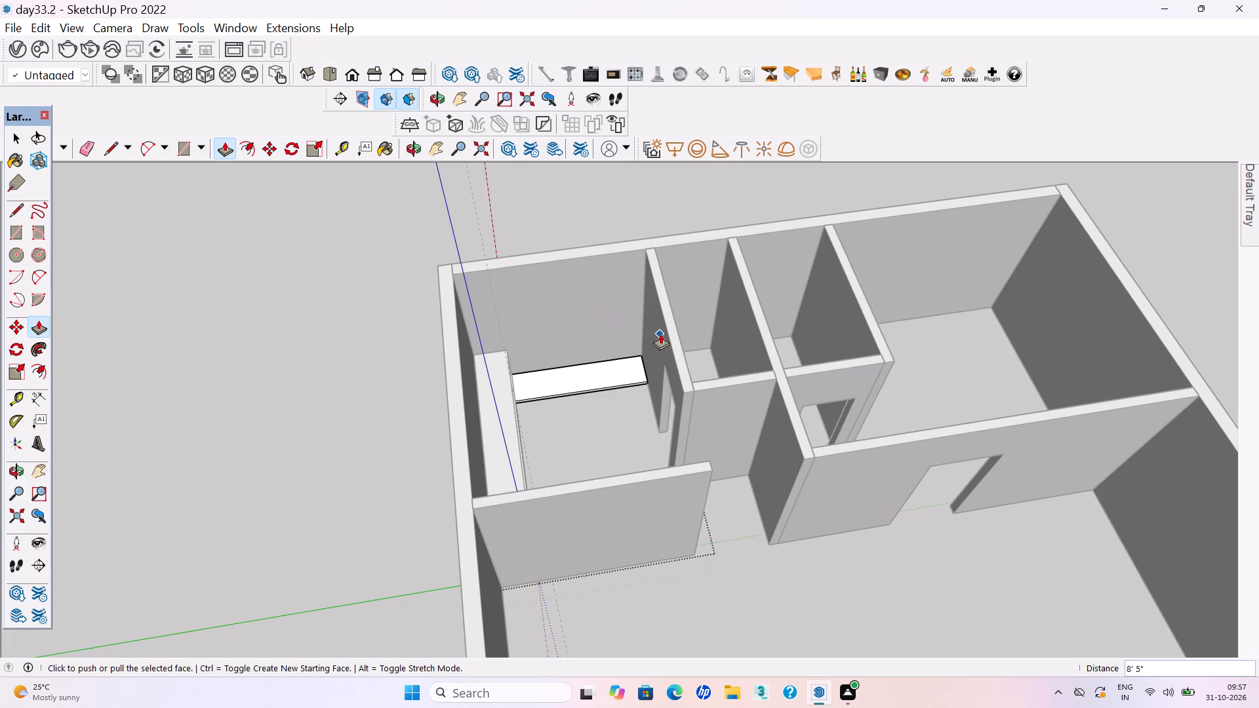
pyautogui.press('space')
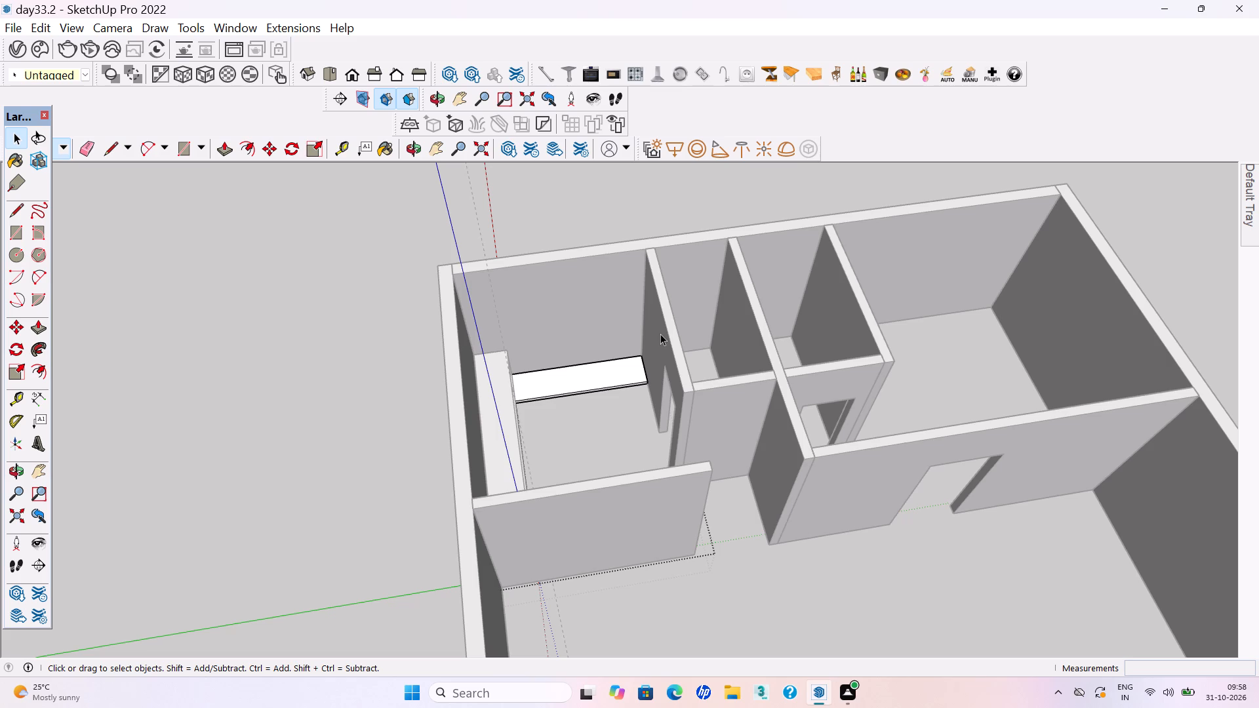
pyautogui.press('space')
pyautogui.click(578, 197)
# In the cabinet body group, extrude the front frame's 2' end section forward 8'5" along the side wall with Push/Pull.
pyautogui.scroll(-4, 765, 392)
pyautogui.moveTo(763, 435); pyautogui.dragTo(218, 452, button='middle')
pyautogui.scroll(2, 571, 481)
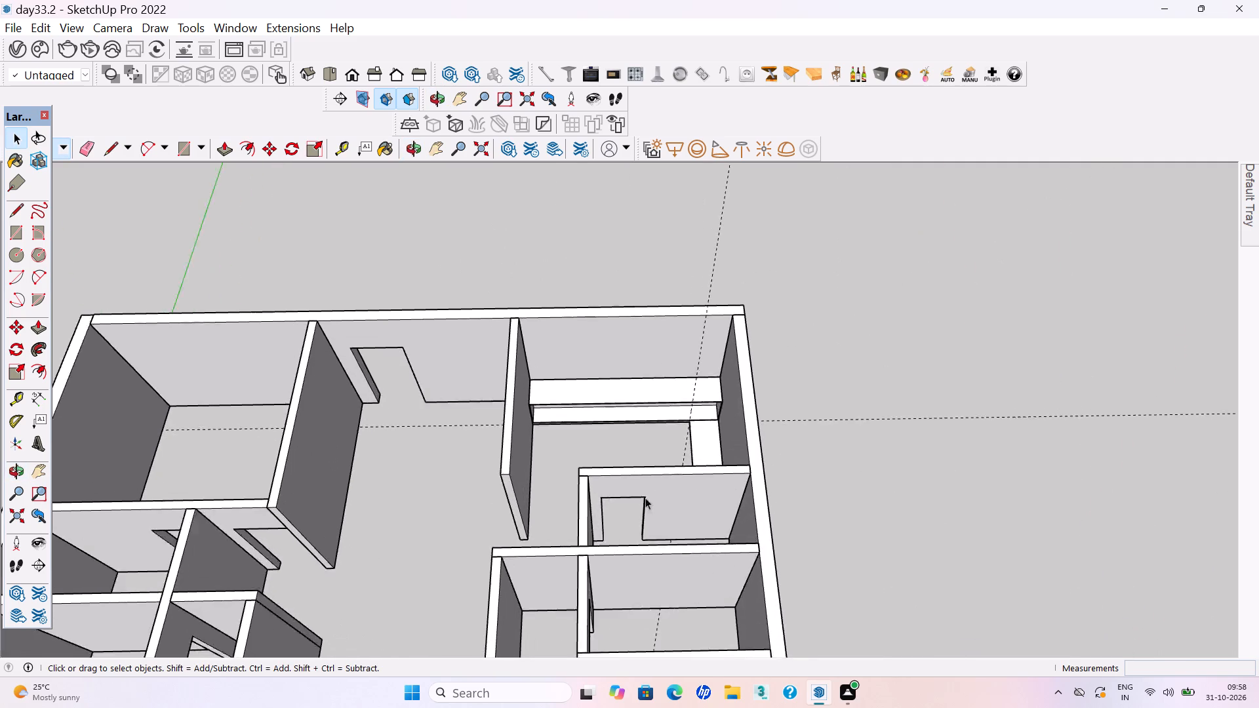
pyautogui.scroll(2, 645, 498)
pyautogui.scroll(11, 724, 392)
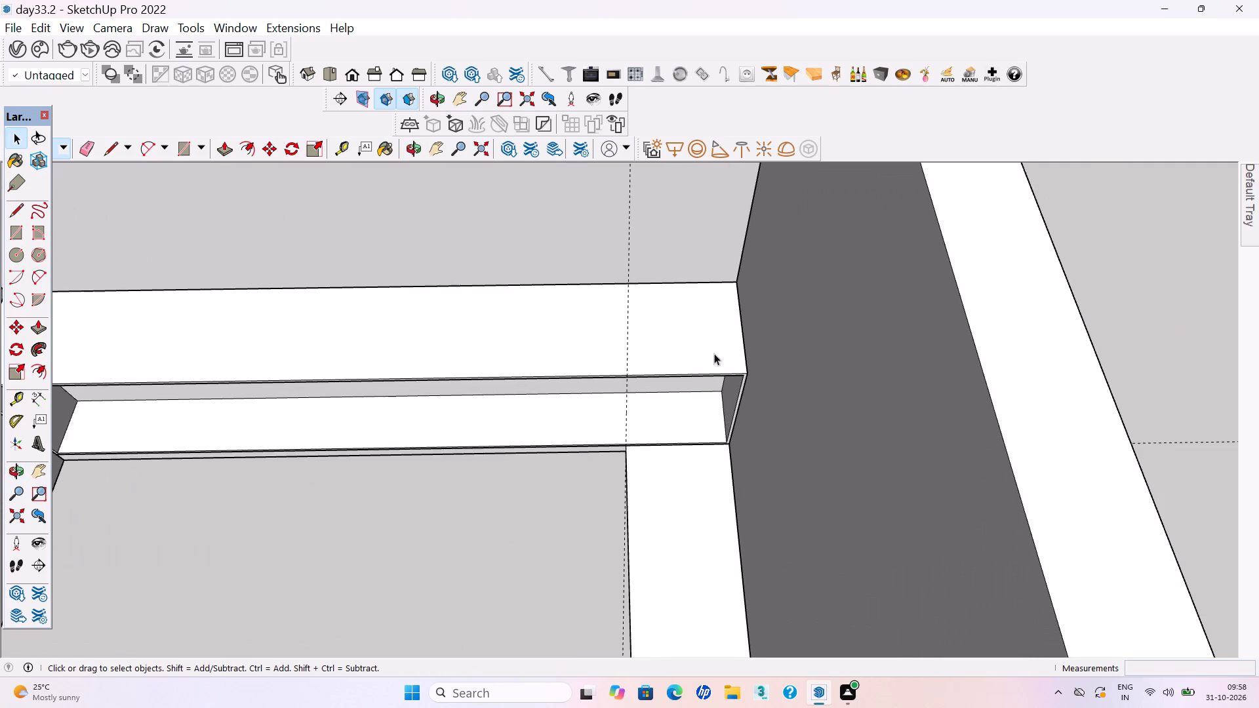
pyautogui.scroll(5, 677, 354)
pyautogui.moveTo(673, 378); pyautogui.dragTo(690, 250, button='middle')
pyautogui.scroll(1, 650, 292)
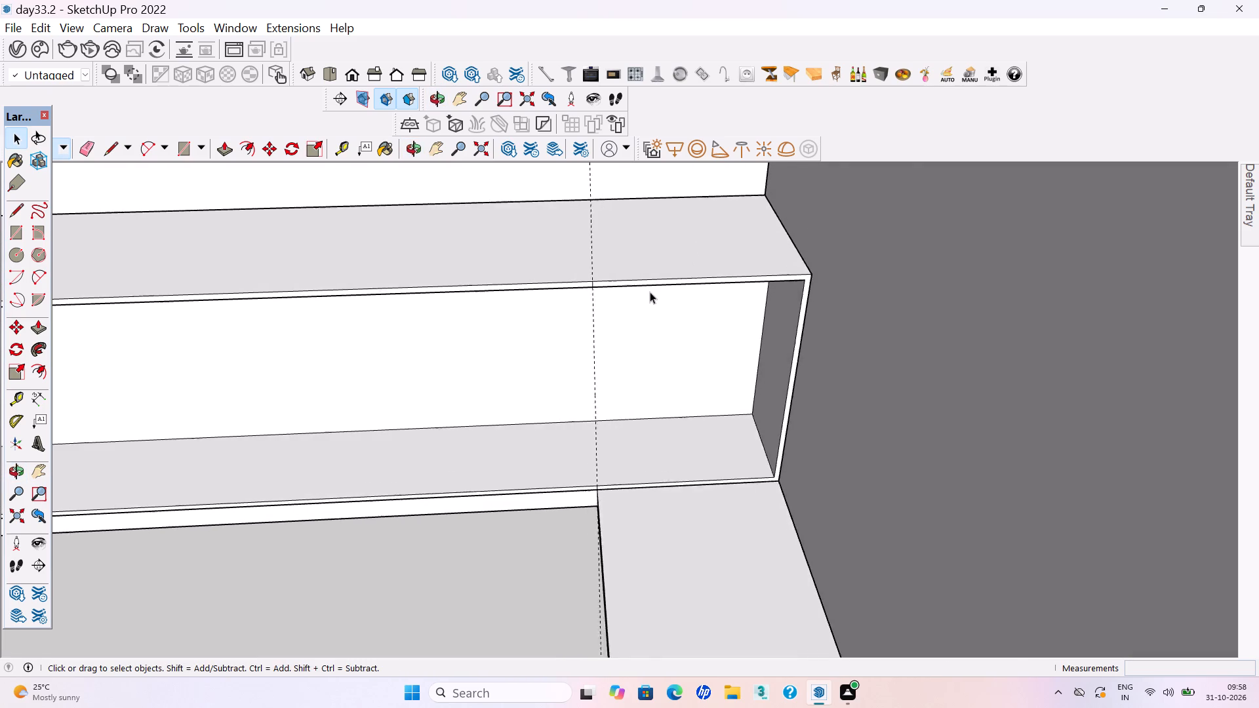
pyautogui.scroll(6, 650, 292)
pyautogui.doubleClick(593, 273)
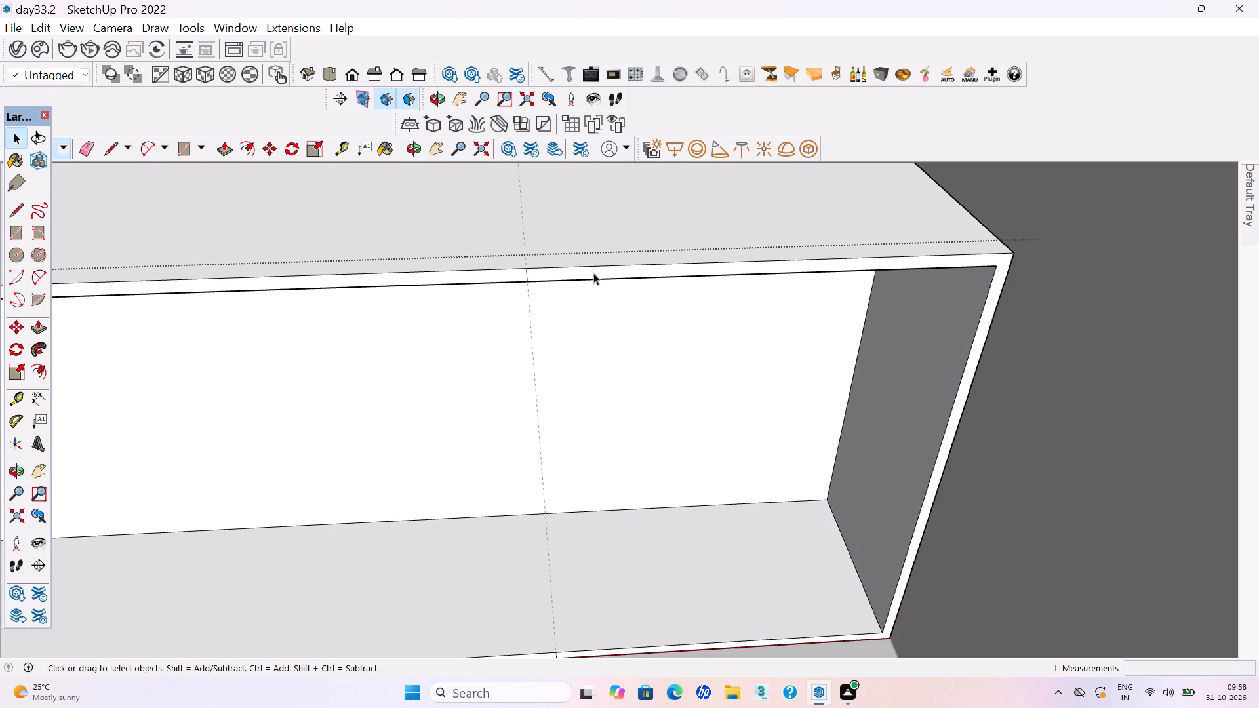
pyautogui.click(593, 273)
pyautogui.press('p')
pyautogui.press('Return')
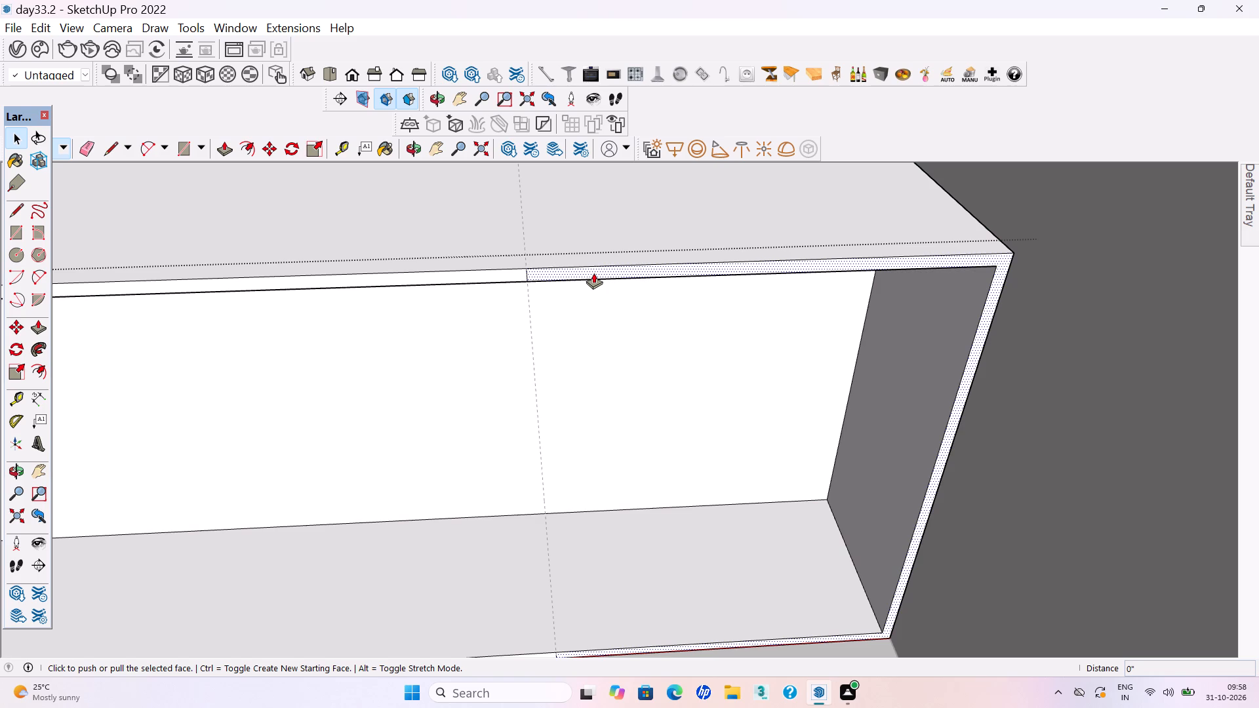
pyautogui.click(593, 273)
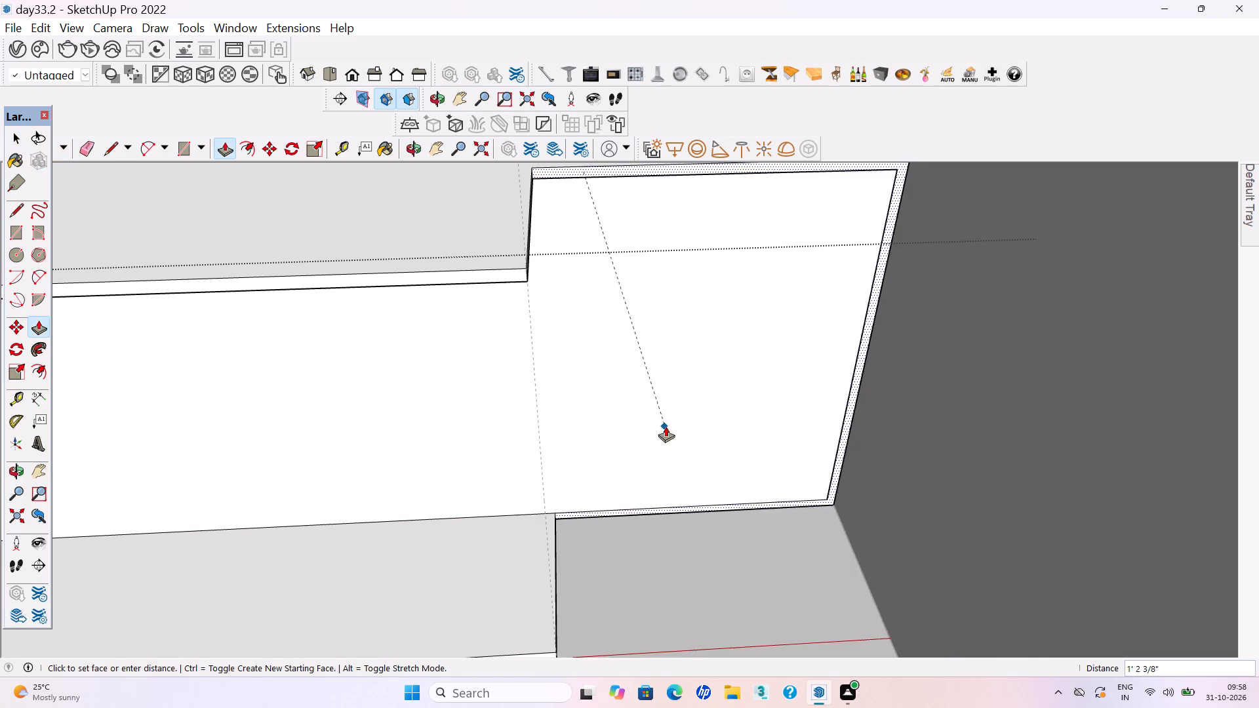
pyautogui.scroll(-4, 675, 422)
pyautogui.scroll(-18, 691, 399)
pyautogui.scroll(-6, 721, 393)
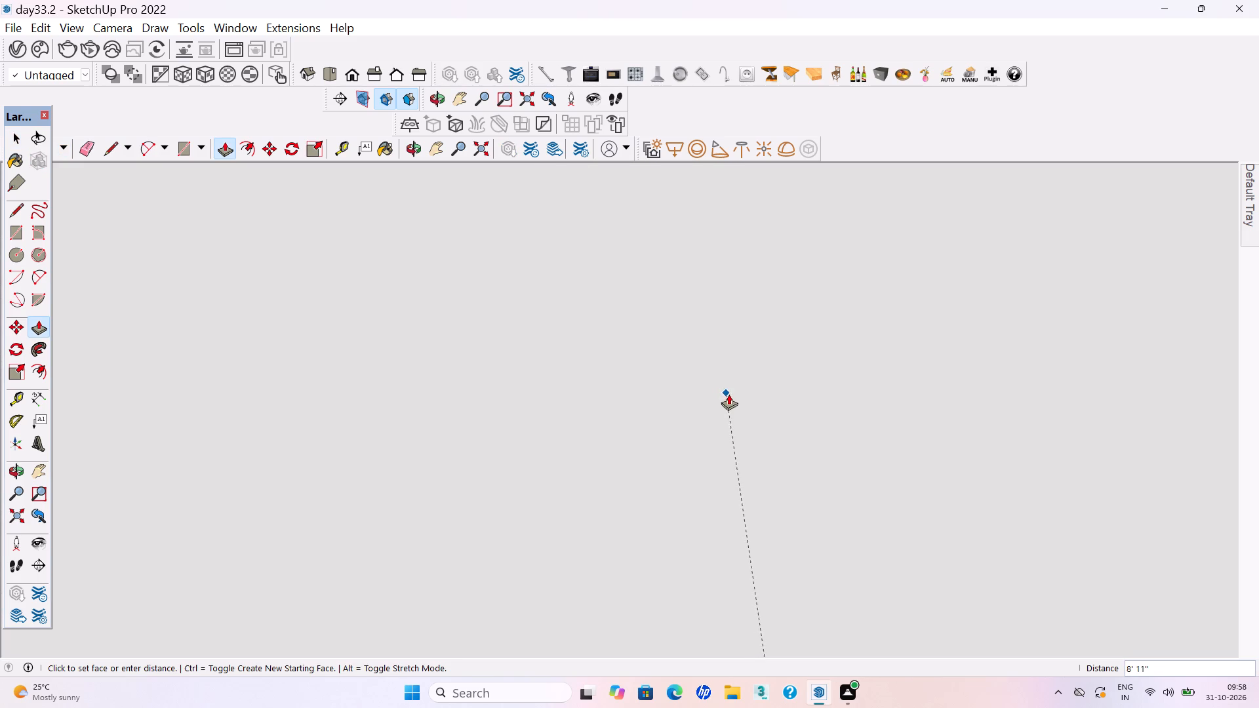
pyautogui.scroll(-20, 729, 396)
pyautogui.scroll(-15, 729, 396)
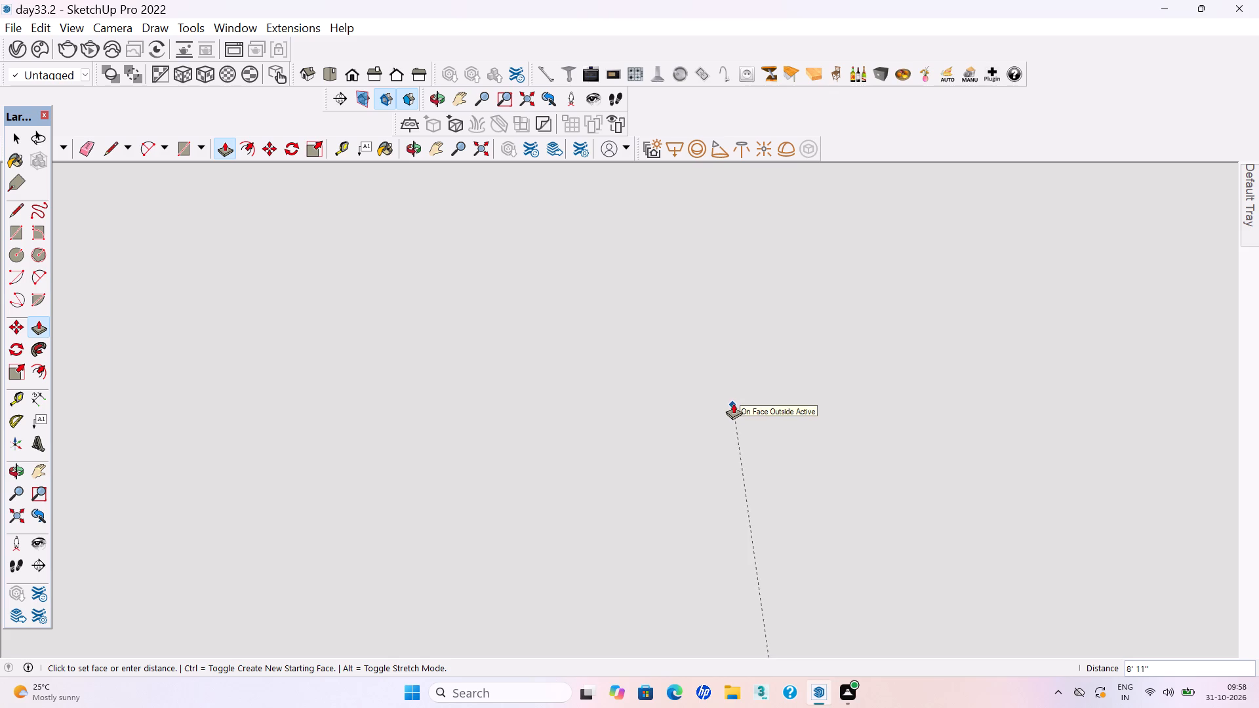
pyautogui.scroll(-16, 732, 401)
pyautogui.scroll(-12, 724, 395)
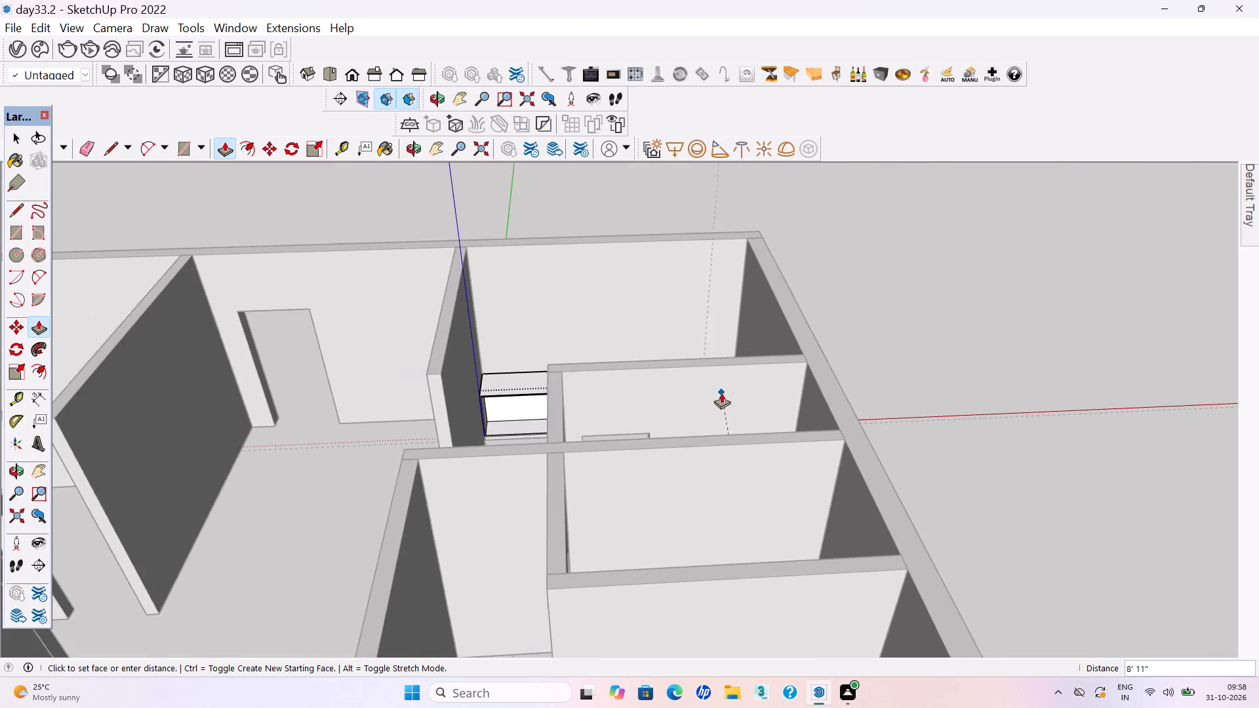
pyautogui.scroll(-4, 721, 393)
pyautogui.moveTo(682, 387); pyautogui.dragTo(1190, 476, button='middle')
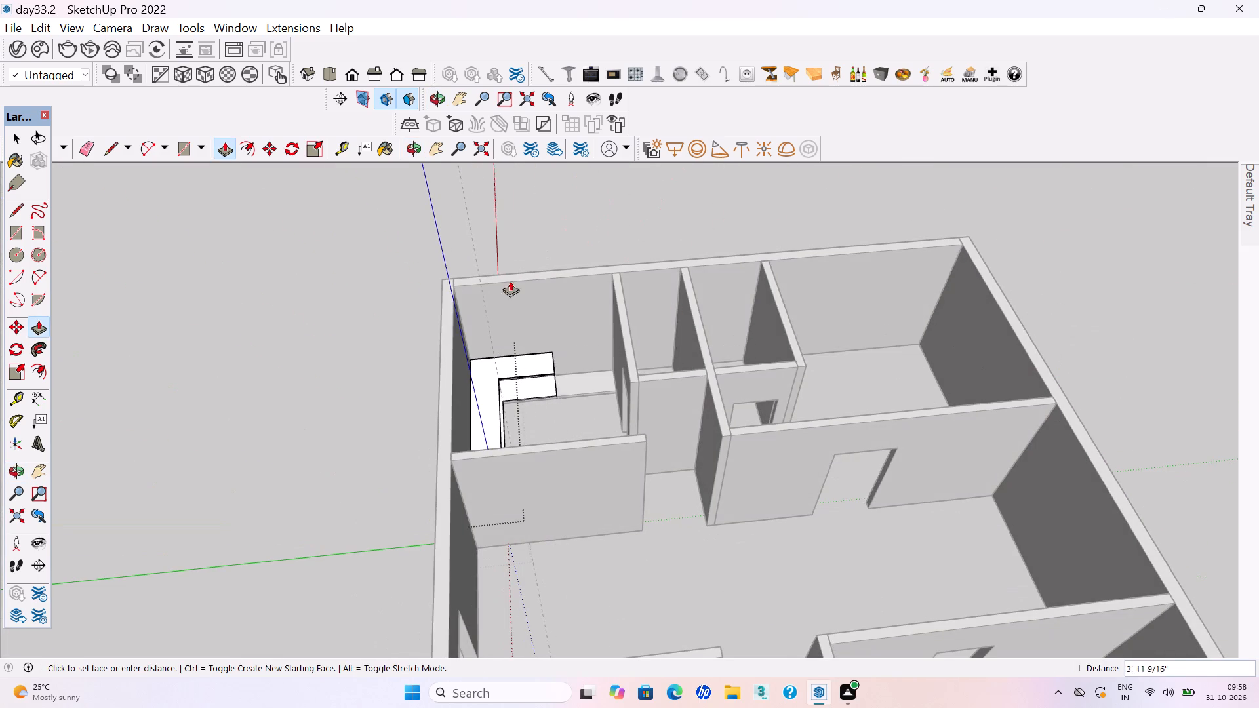
pyautogui.scroll(13, 460, 273)
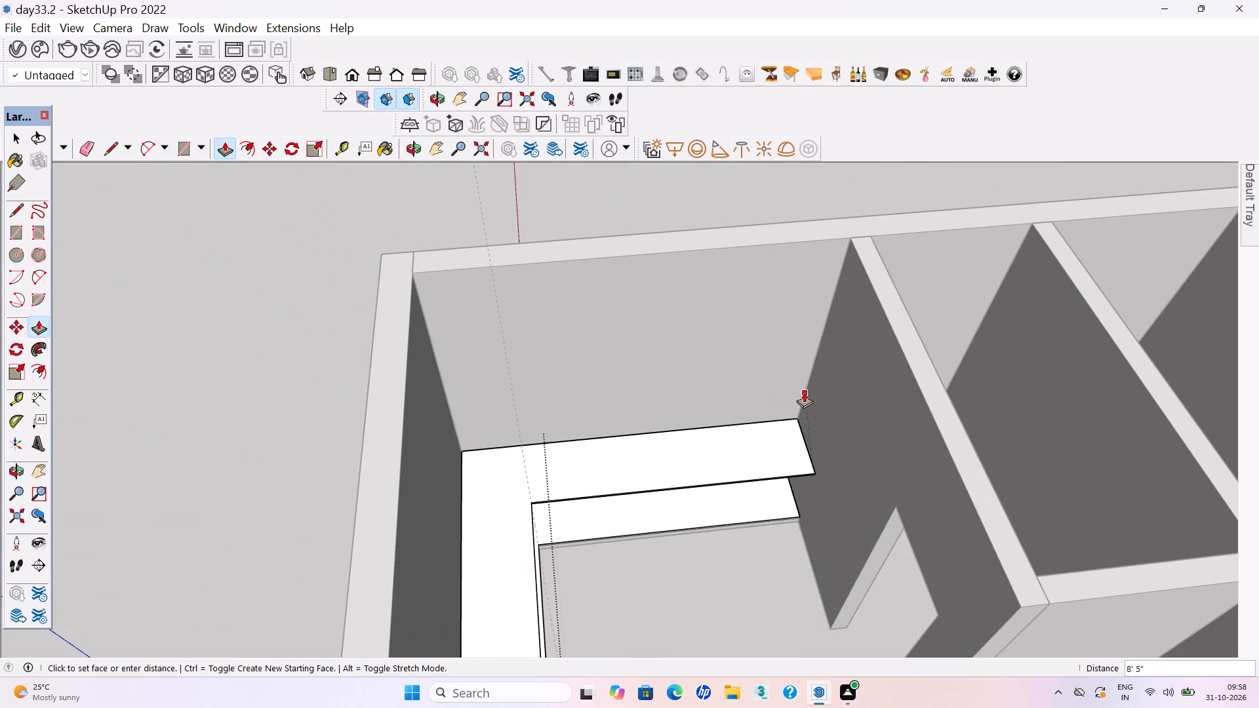
pyautogui.click(823, 395)
pyautogui.scroll(-5, 919, 420)
pyautogui.moveTo(881, 460); pyautogui.dragTo(757, 435, button='middle')
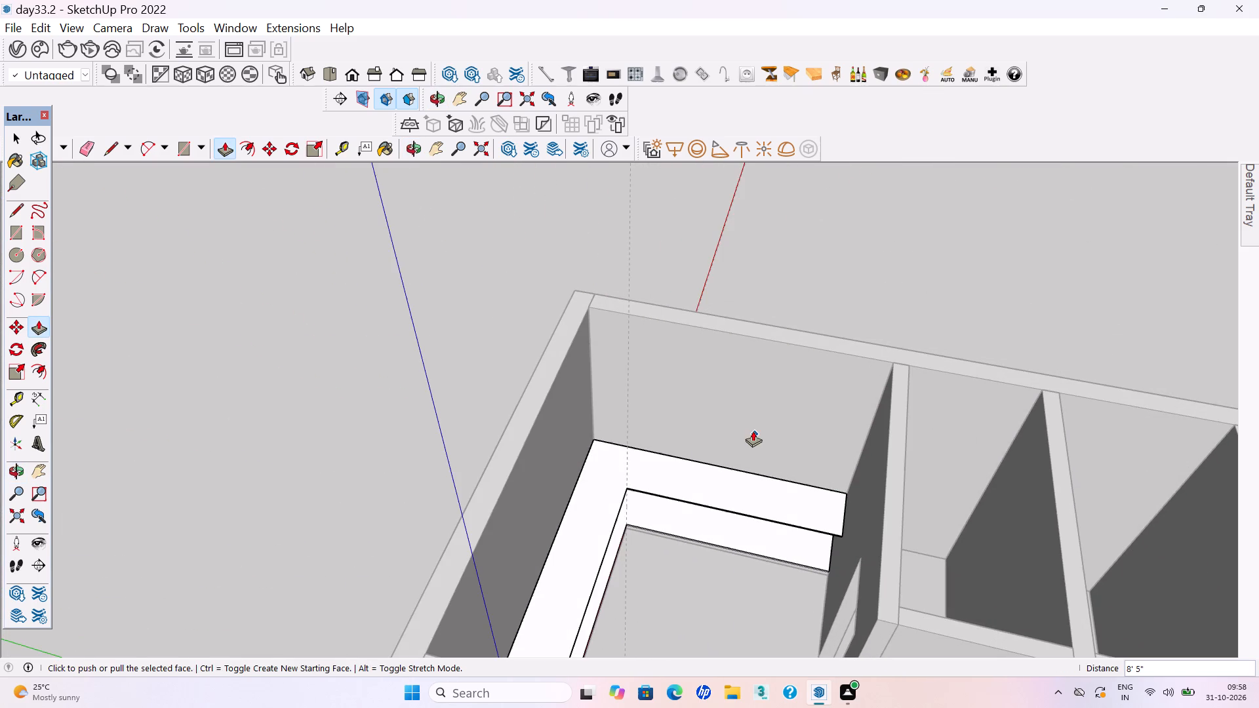
pyautogui.press('space')
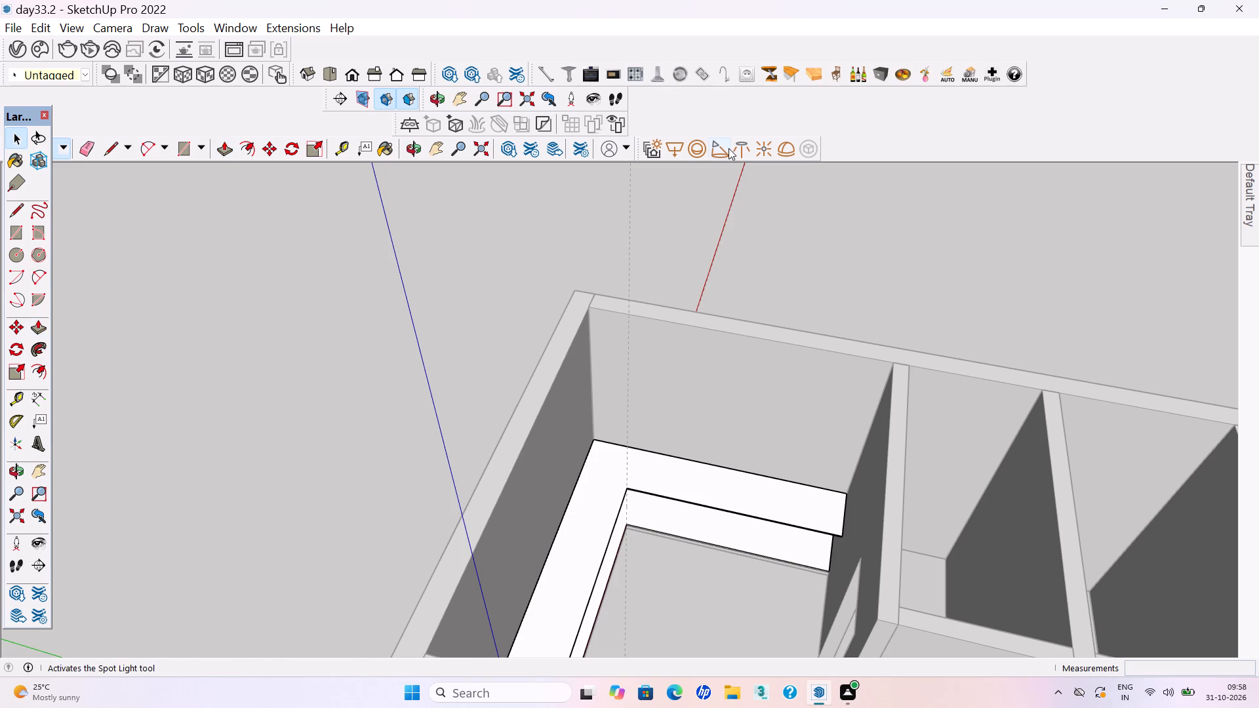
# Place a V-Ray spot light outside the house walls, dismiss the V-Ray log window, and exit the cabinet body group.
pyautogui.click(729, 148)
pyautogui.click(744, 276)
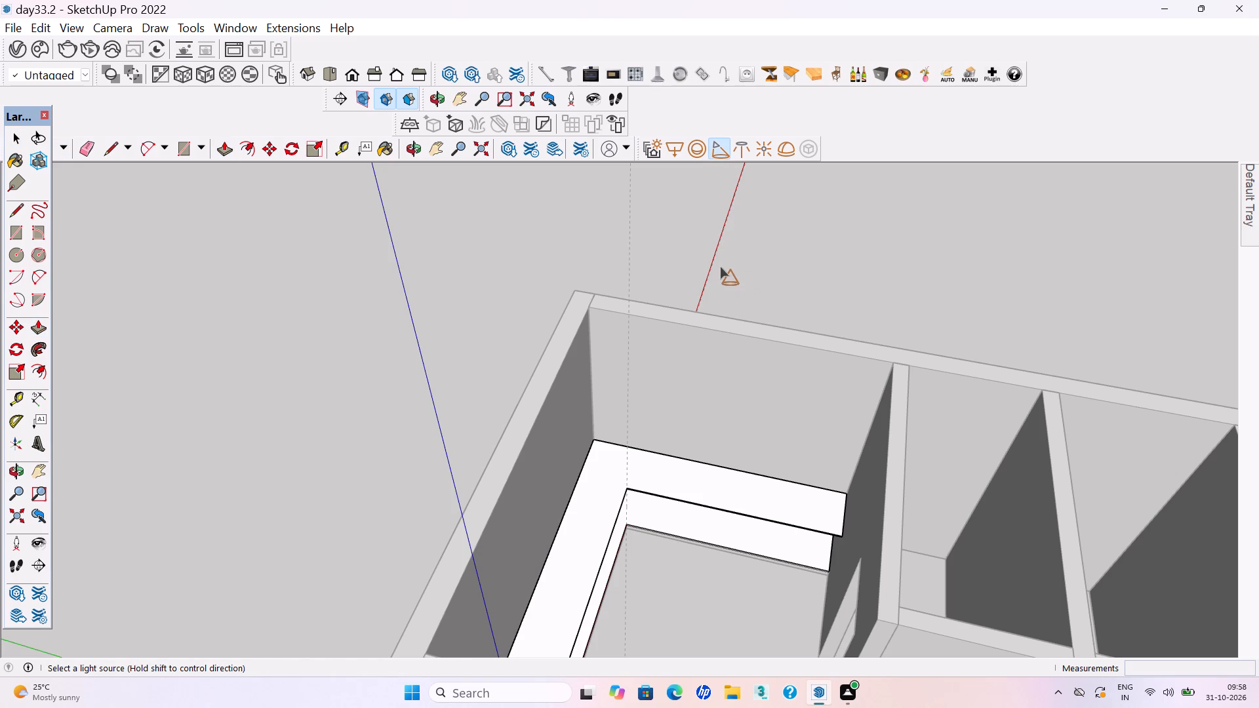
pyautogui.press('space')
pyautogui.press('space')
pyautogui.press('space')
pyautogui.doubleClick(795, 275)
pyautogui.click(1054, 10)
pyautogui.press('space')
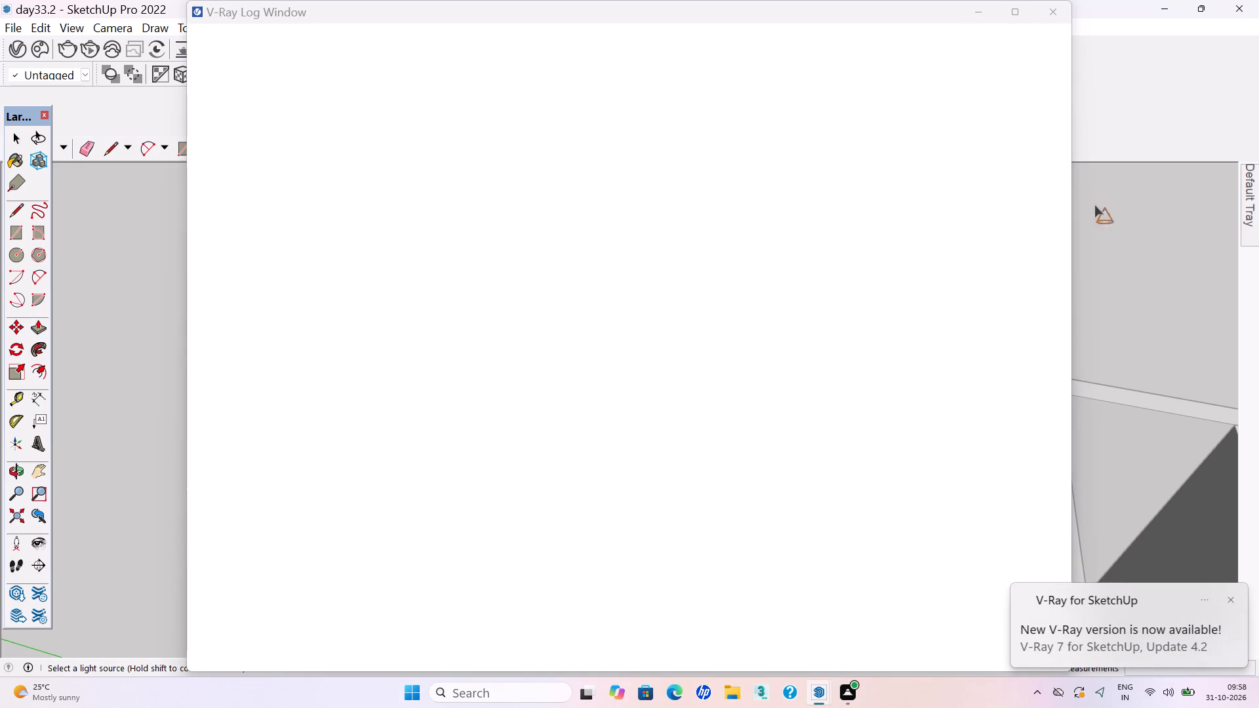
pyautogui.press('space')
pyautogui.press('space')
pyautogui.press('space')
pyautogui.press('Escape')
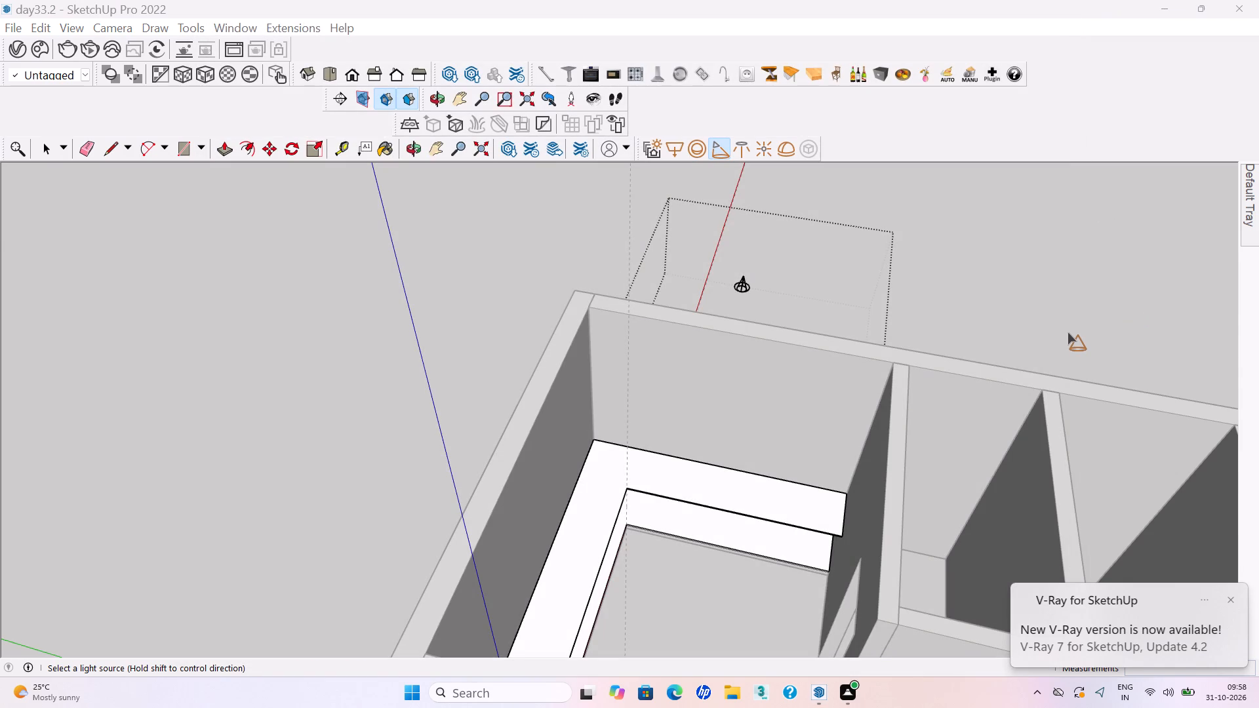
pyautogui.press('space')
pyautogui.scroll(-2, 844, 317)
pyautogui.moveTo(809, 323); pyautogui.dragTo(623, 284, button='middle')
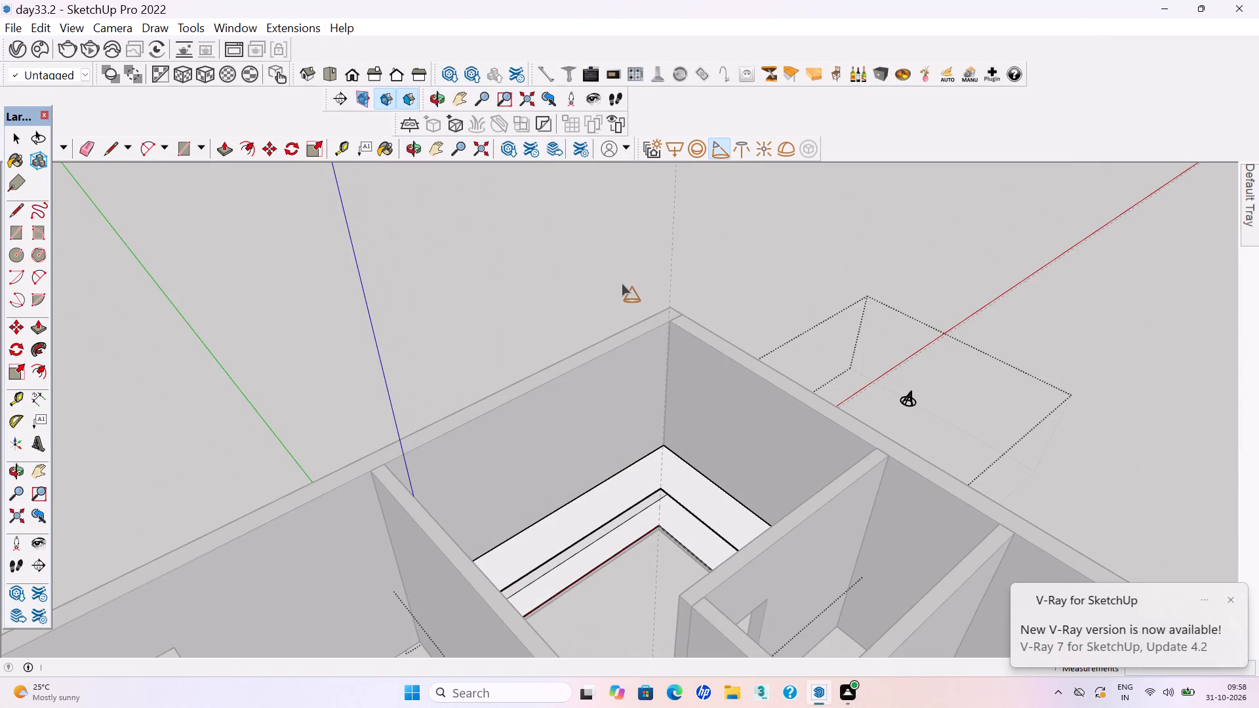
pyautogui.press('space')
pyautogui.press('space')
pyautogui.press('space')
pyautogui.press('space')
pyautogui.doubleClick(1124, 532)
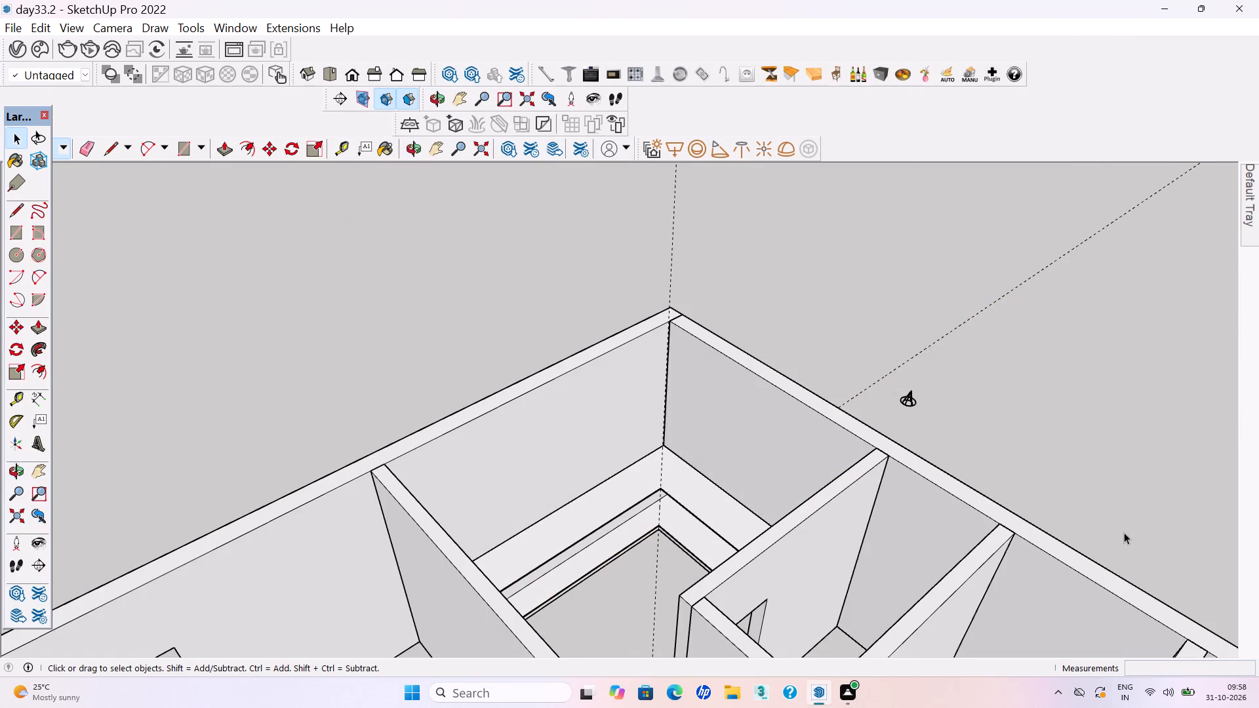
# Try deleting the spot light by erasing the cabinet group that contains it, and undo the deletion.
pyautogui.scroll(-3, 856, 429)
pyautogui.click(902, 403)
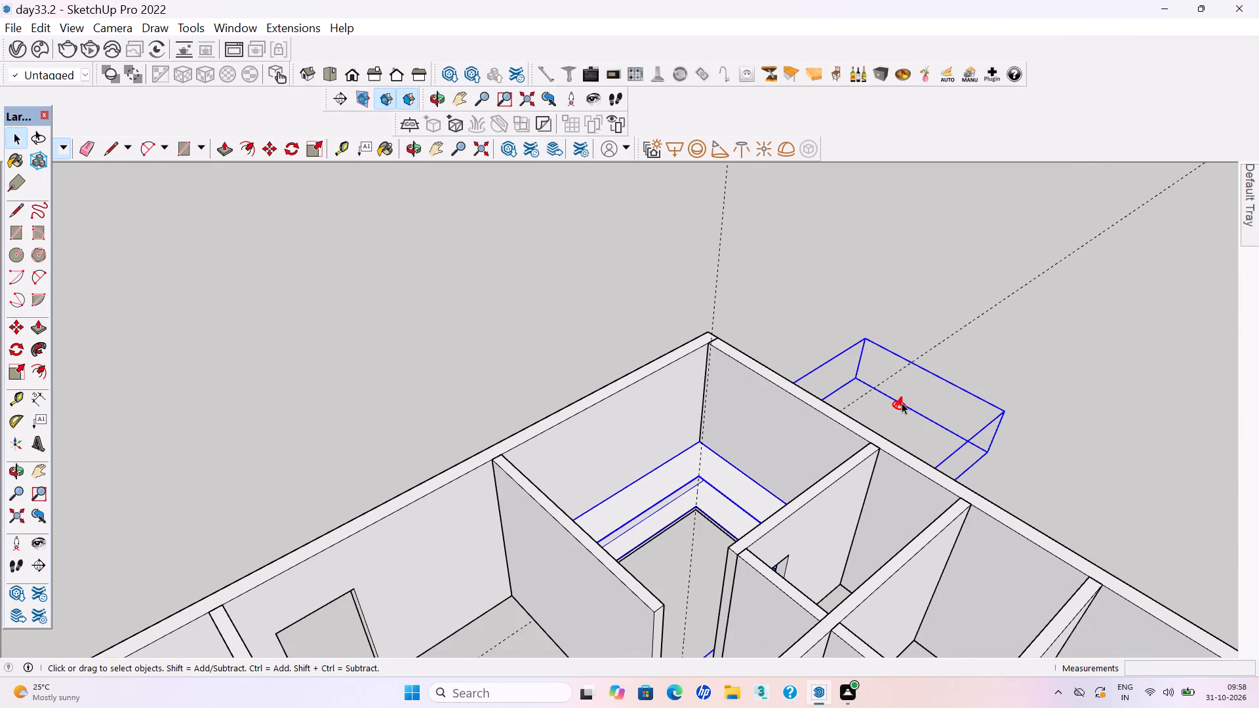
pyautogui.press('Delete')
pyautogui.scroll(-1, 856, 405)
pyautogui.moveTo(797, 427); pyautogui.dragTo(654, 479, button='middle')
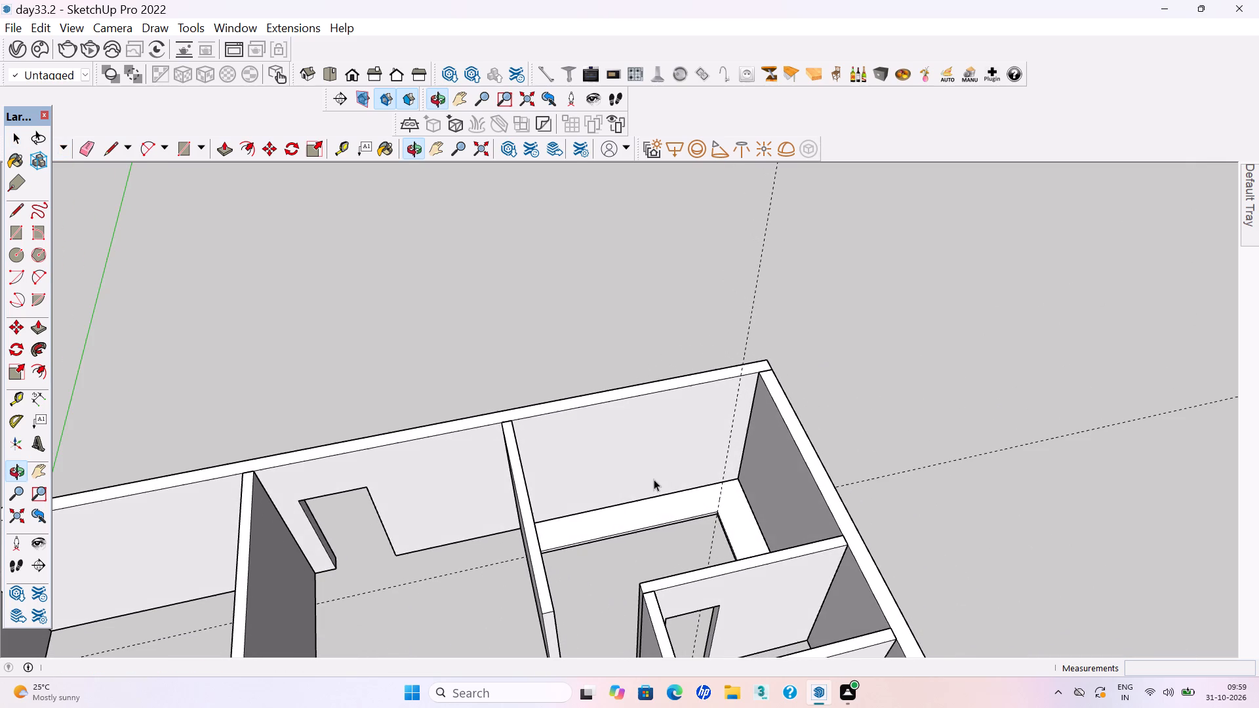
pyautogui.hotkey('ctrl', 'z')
# Explode the cabinet group that contains the spot light and delete the light outside the house.
pyautogui.click(936, 528)
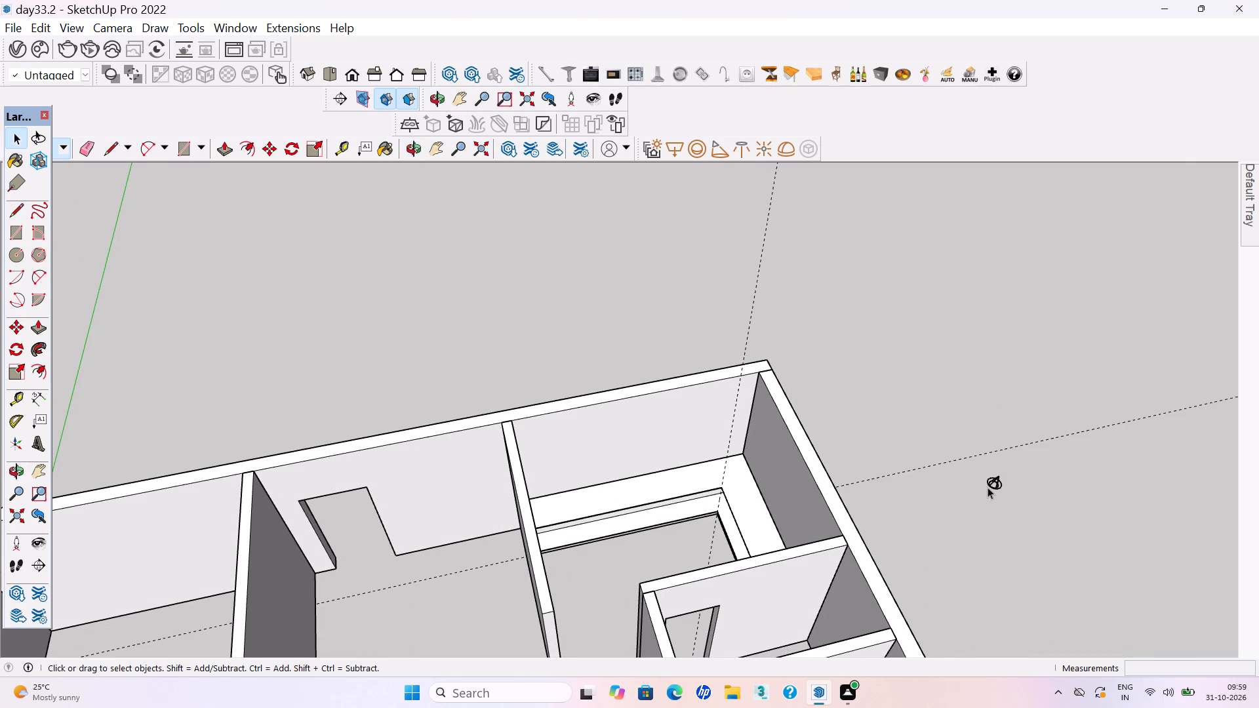
pyautogui.click(989, 481)
pyautogui.rightClick(989, 481)
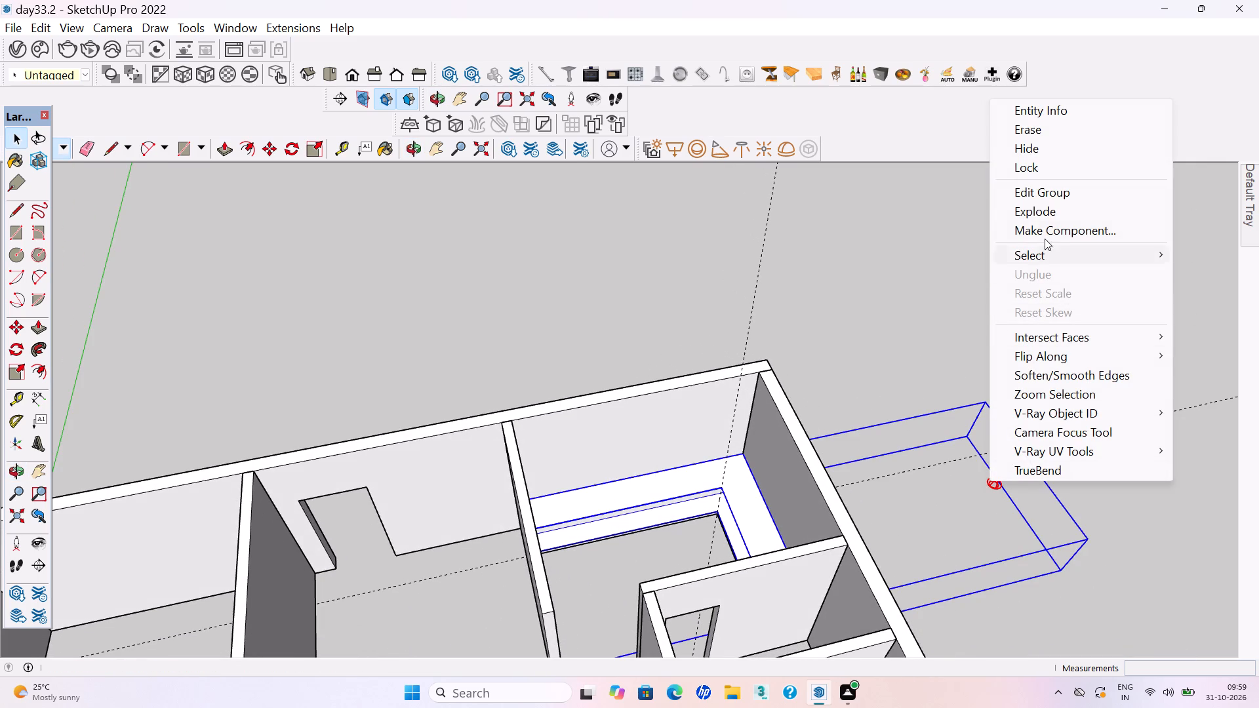
pyautogui.click(1040, 211)
pyautogui.click(879, 276)
pyautogui.scroll(-3, 864, 276)
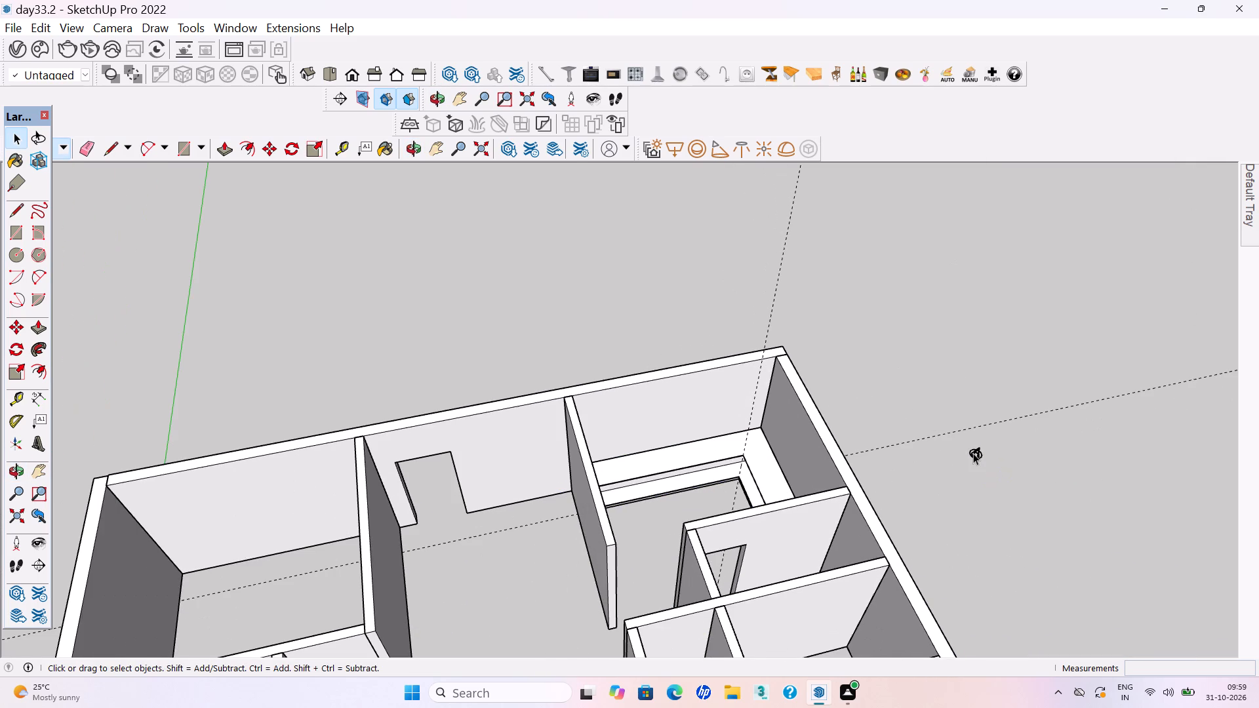
pyautogui.click(973, 453)
pyautogui.press('Delete')
# Select all connected faces and edges of the L-shaped cabinet body and make them a group again.
pyautogui.scroll(8, 635, 469)
pyautogui.click(633, 469)
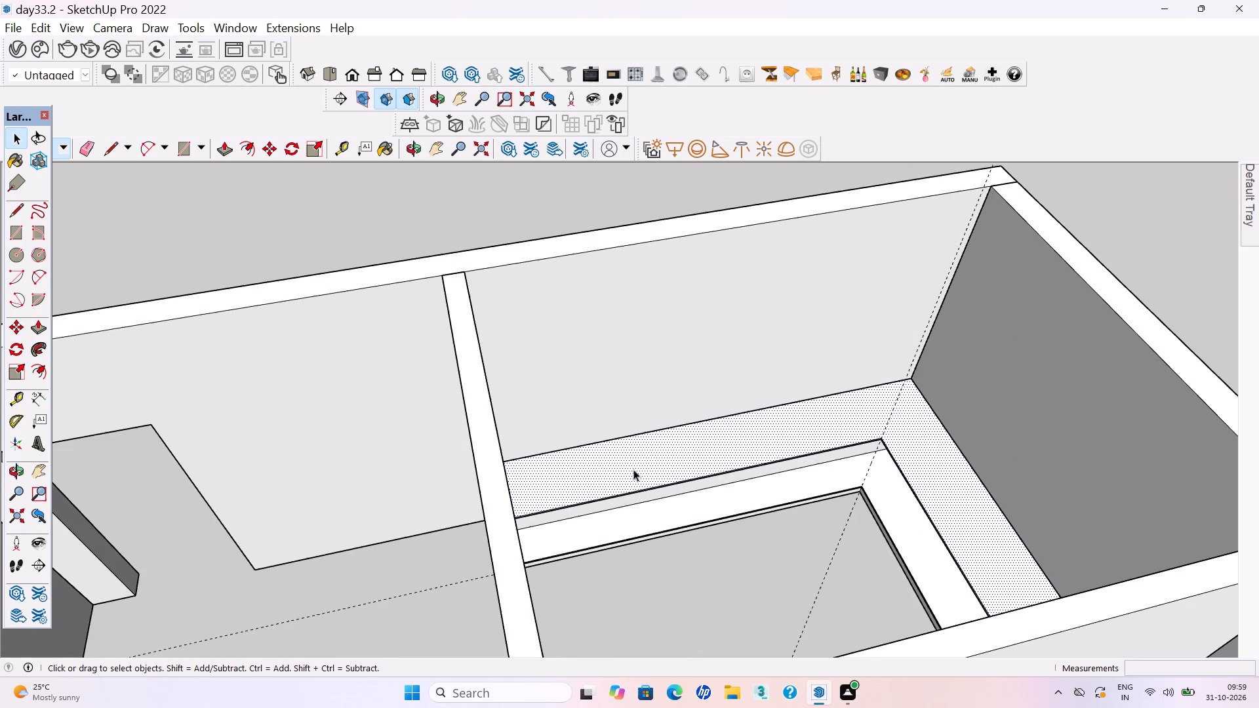
pyautogui.doubleClick(633, 469)
pyautogui.click(633, 469)
pyautogui.scroll(-3, 633, 469)
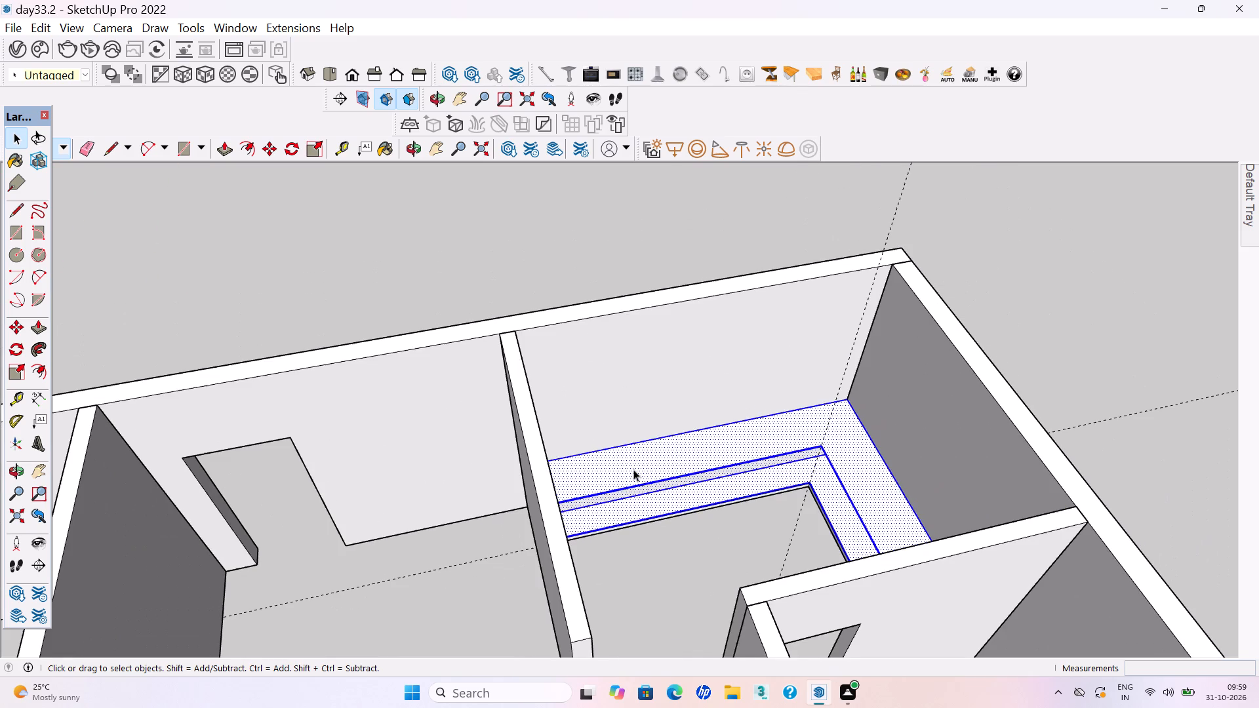
pyautogui.rightClick(633, 469)
pyautogui.click(692, 267)
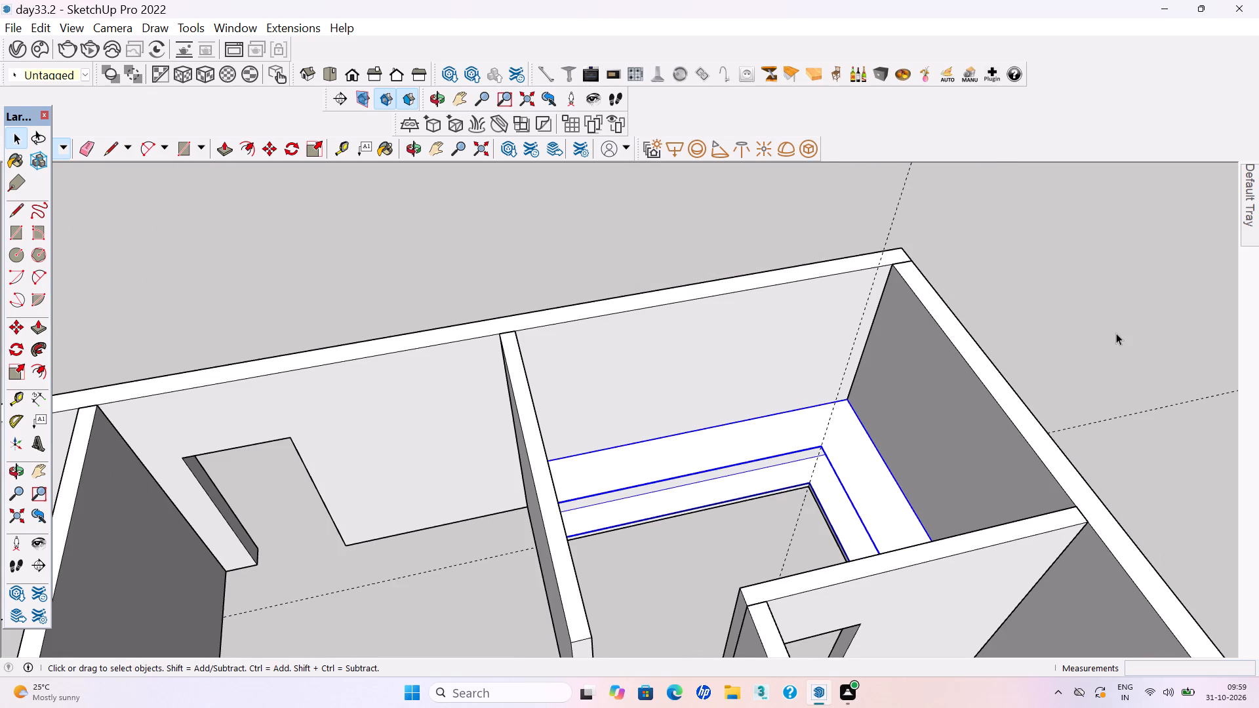
pyautogui.click(1116, 333)
# Draw a rectangle about 1'5 1/2" by 2'6" over the back-wall cabinet's front frame, starting at its top corner beside the partition wall.
pyautogui.scroll(-3, 700, 311)
pyautogui.moveTo(926, 397); pyautogui.dragTo(825, 417, button='middle')
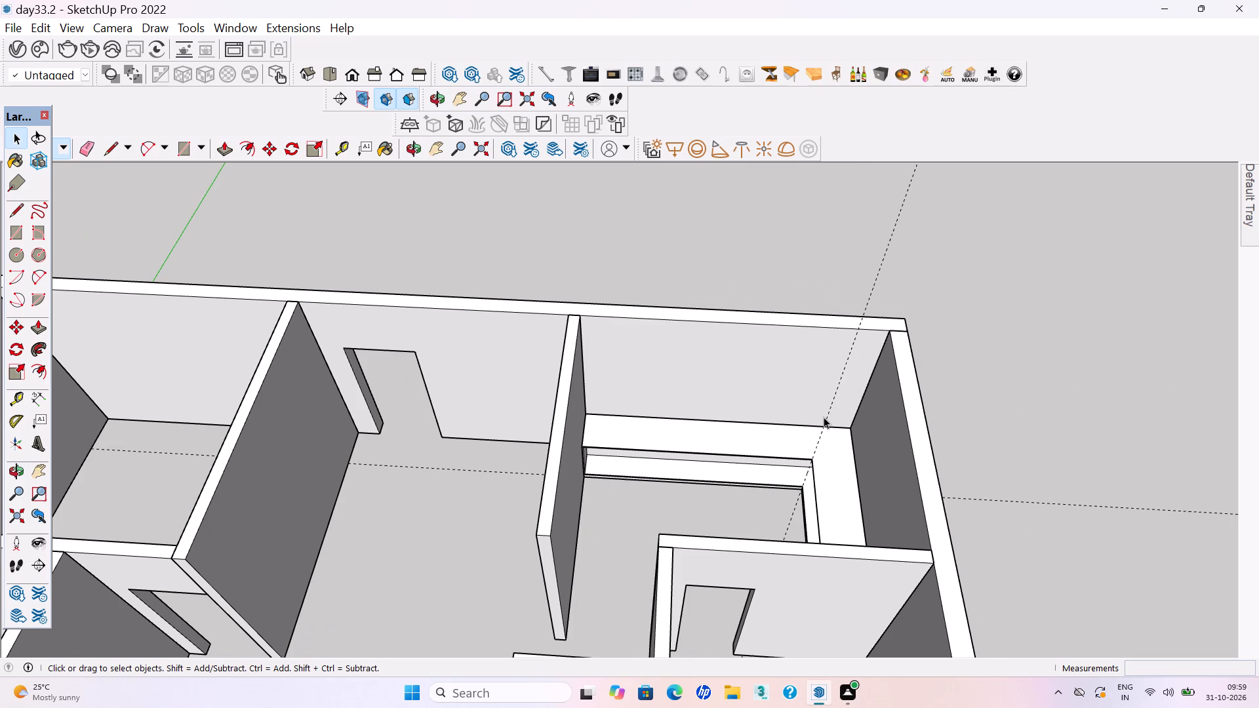
pyautogui.scroll(4, 818, 464)
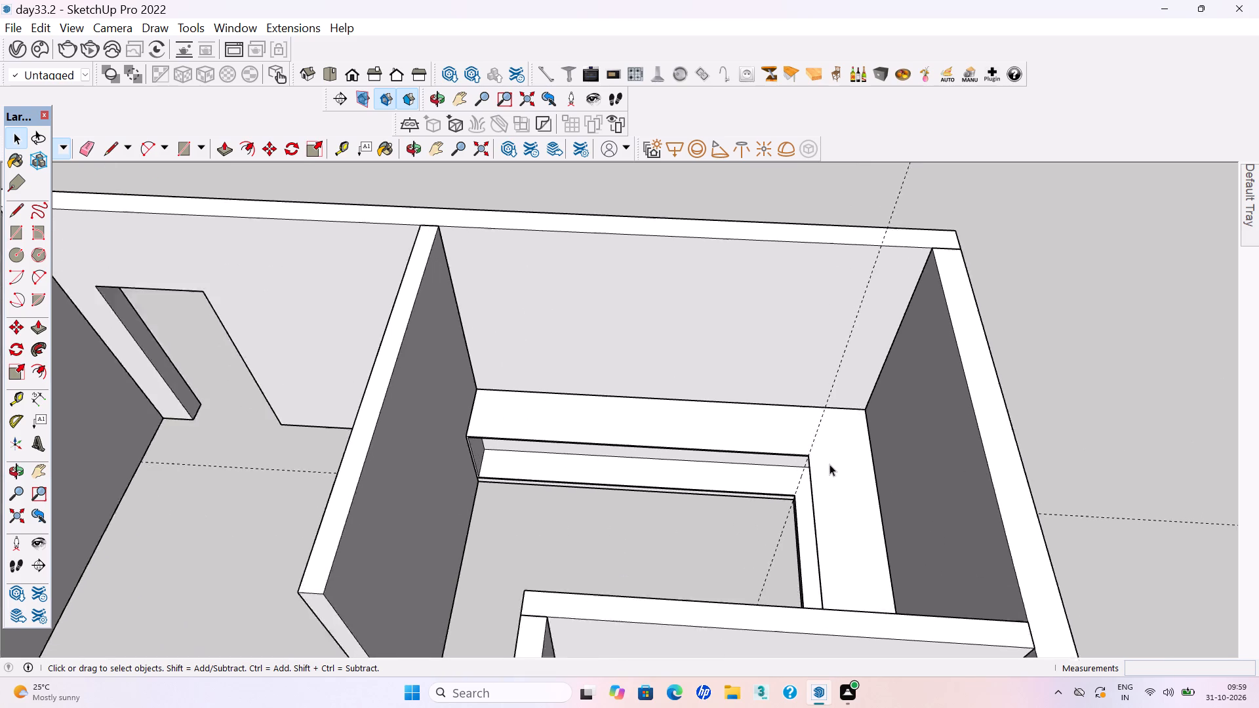
pyautogui.scroll(2, 829, 464)
pyautogui.scroll(-3, 863, 452)
pyautogui.press('h')
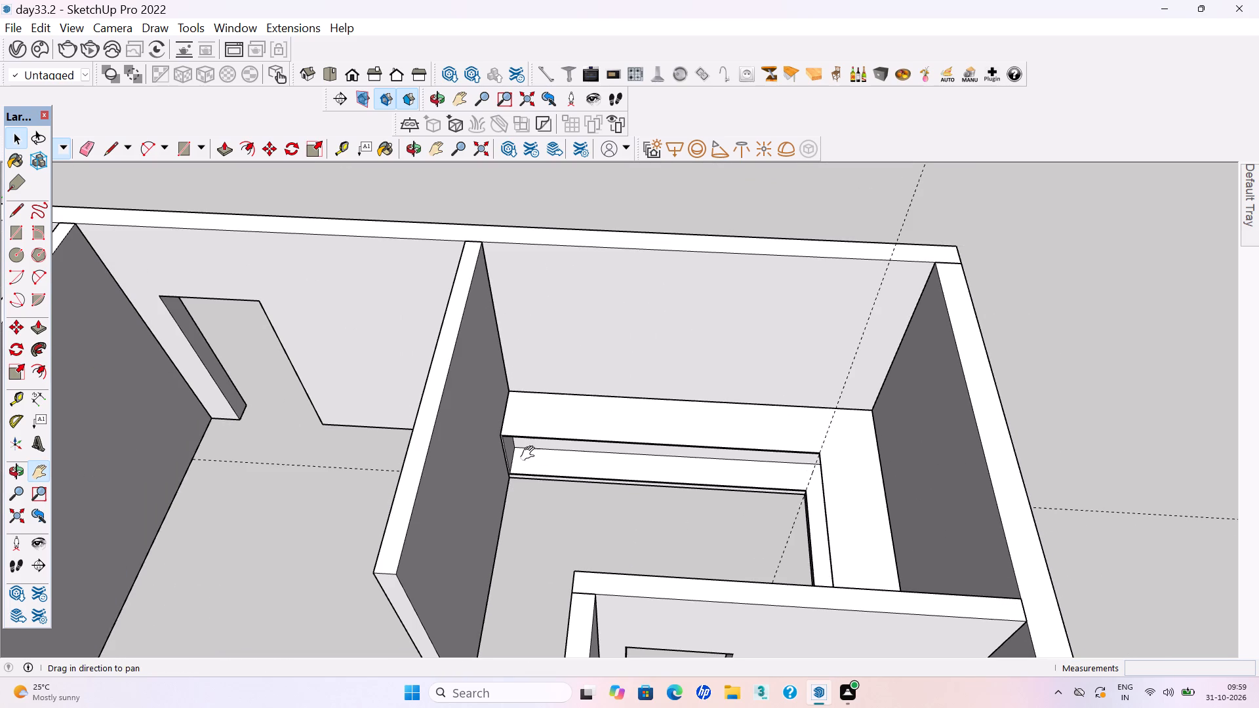
pyautogui.moveTo(506, 459); pyautogui.dragTo(652, 452)
pyautogui.scroll(3, 725, 407)
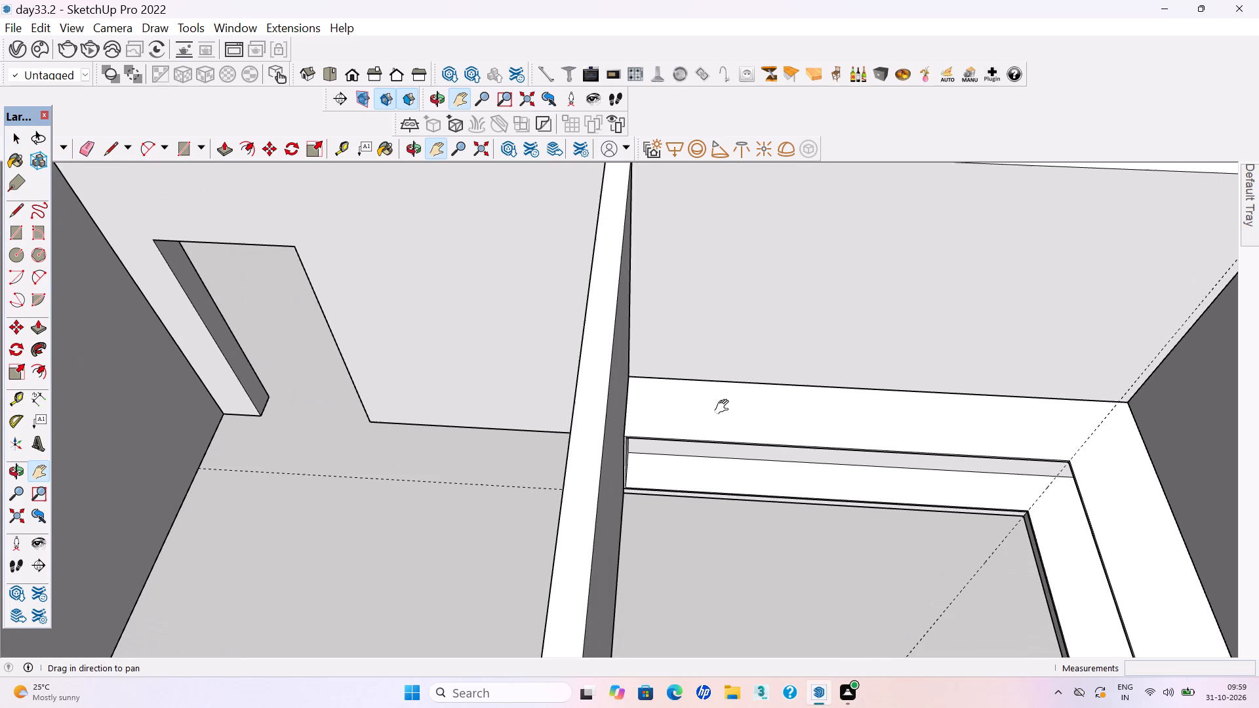
pyautogui.moveTo(731, 482); pyautogui.dragTo(744, 483)
pyautogui.moveTo(748, 481); pyautogui.dragTo(703, 408, button='middle')
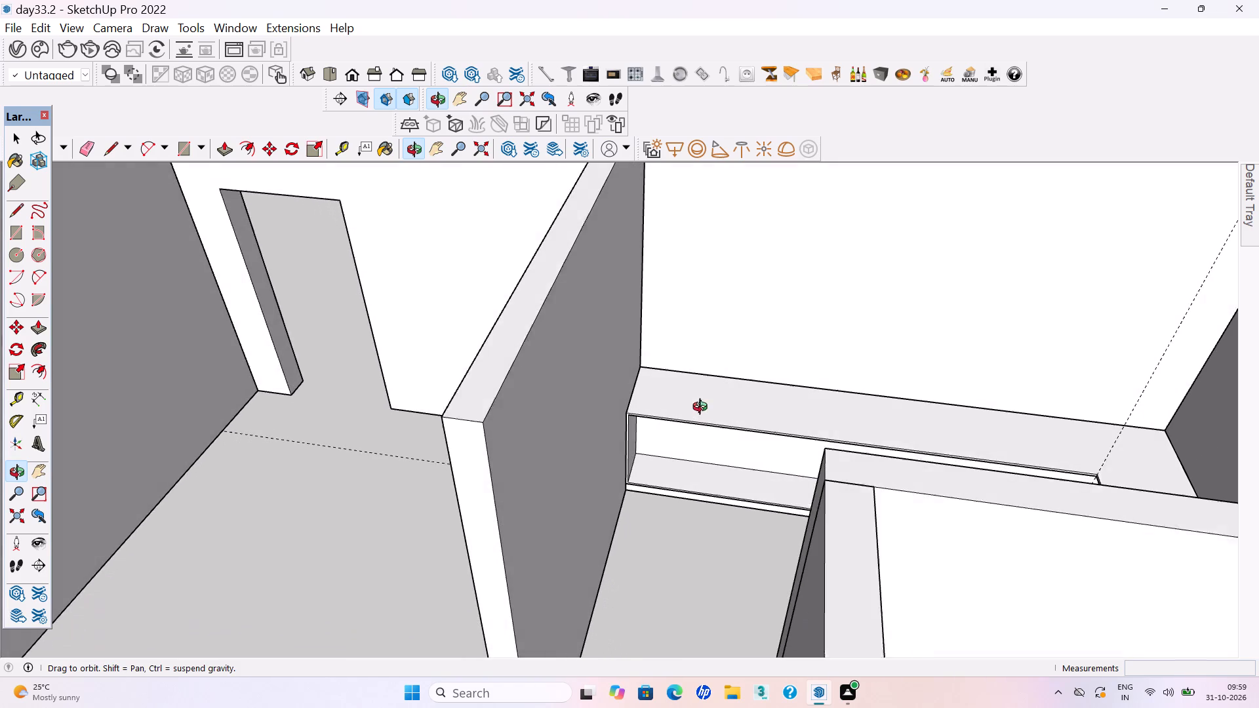
pyautogui.moveTo(703, 408); pyautogui.dragTo(702, 407, button='middle')
pyautogui.scroll(10, 644, 427)
pyautogui.press('r')
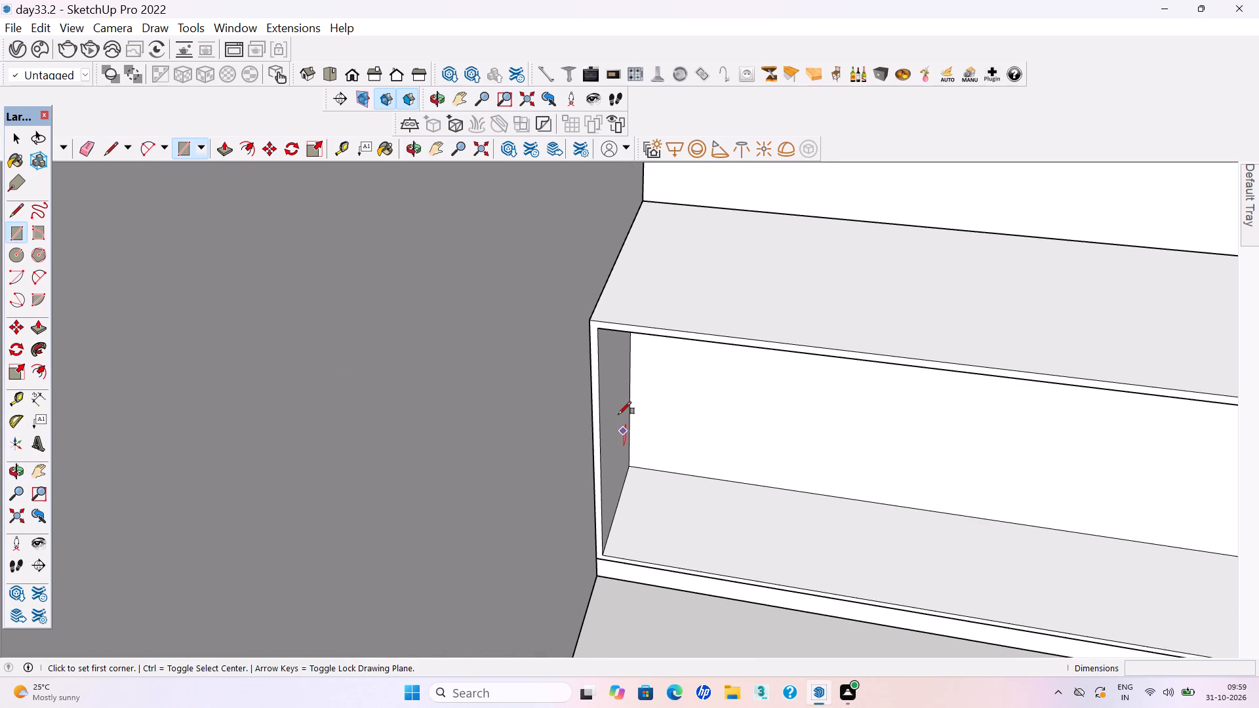
pyautogui.click(592, 319)
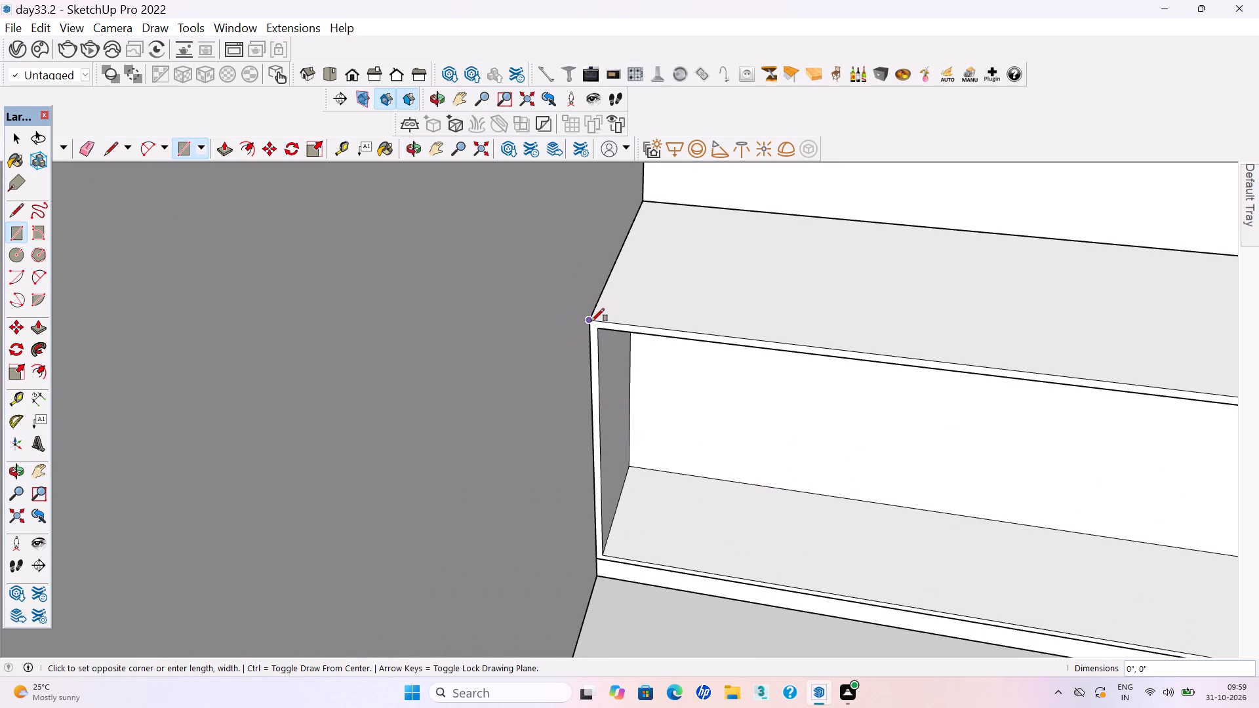
pyautogui.scroll(-6, 591, 322)
pyautogui.click(696, 480)
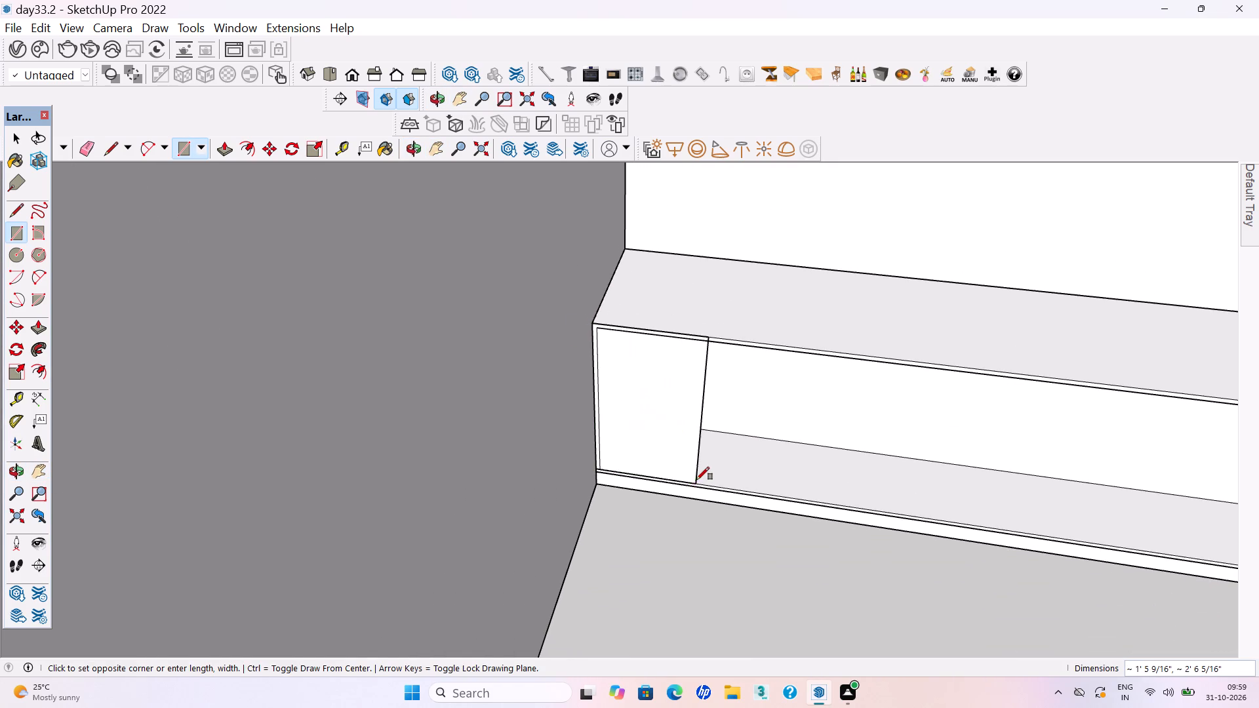
# Extrude the rectangle on the cabinet front with Push/Pull.
pyautogui.press('p')
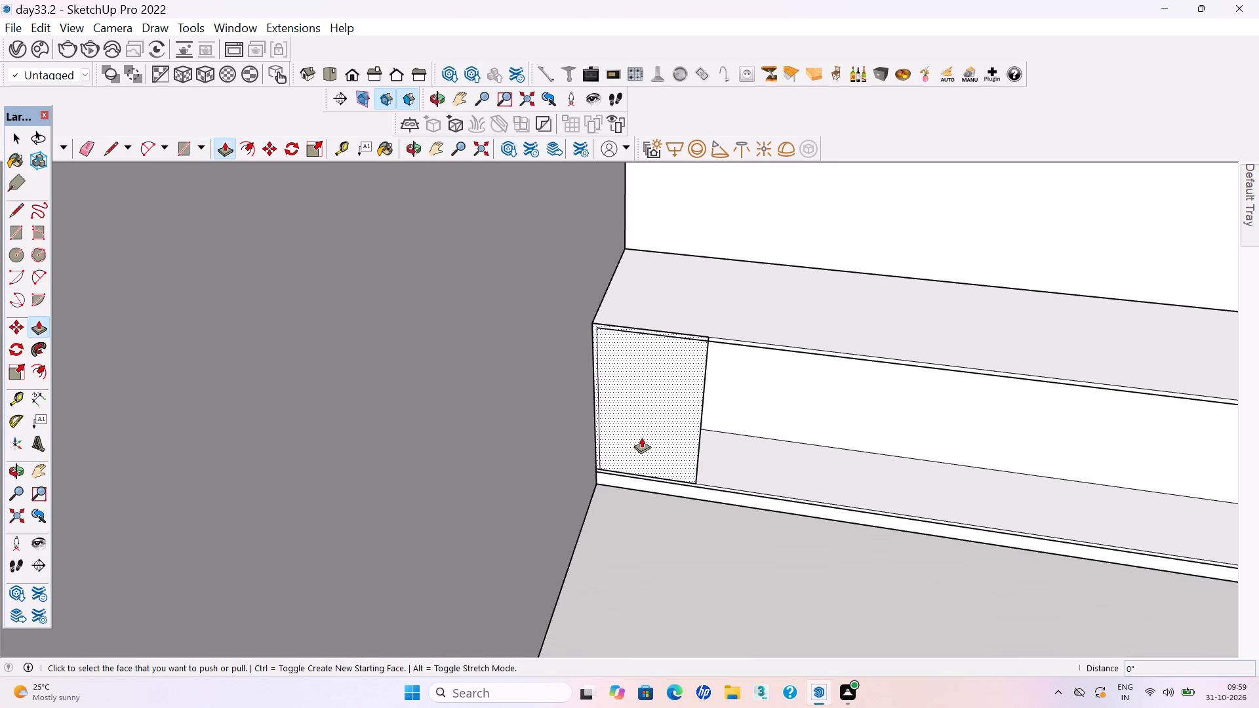
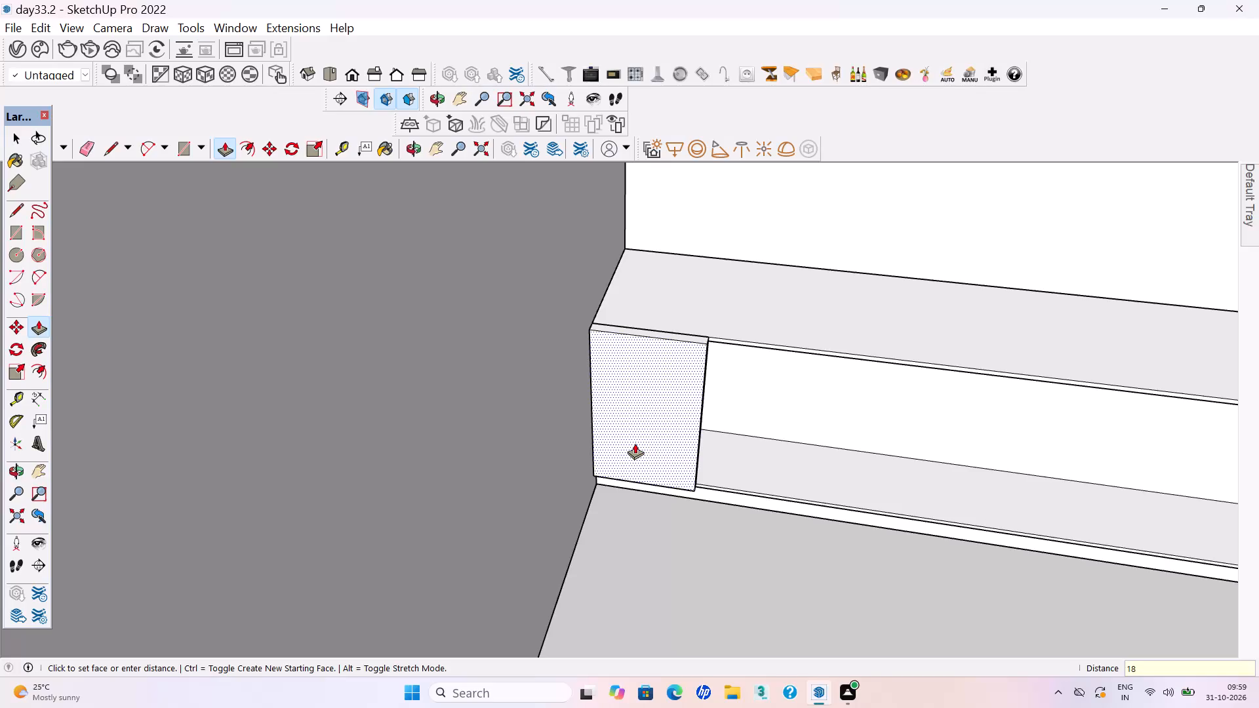
# Set the first cabinet front panel's extrusion to about 11/16" thick and make the whole panel a group.
pyautogui.press('Return')
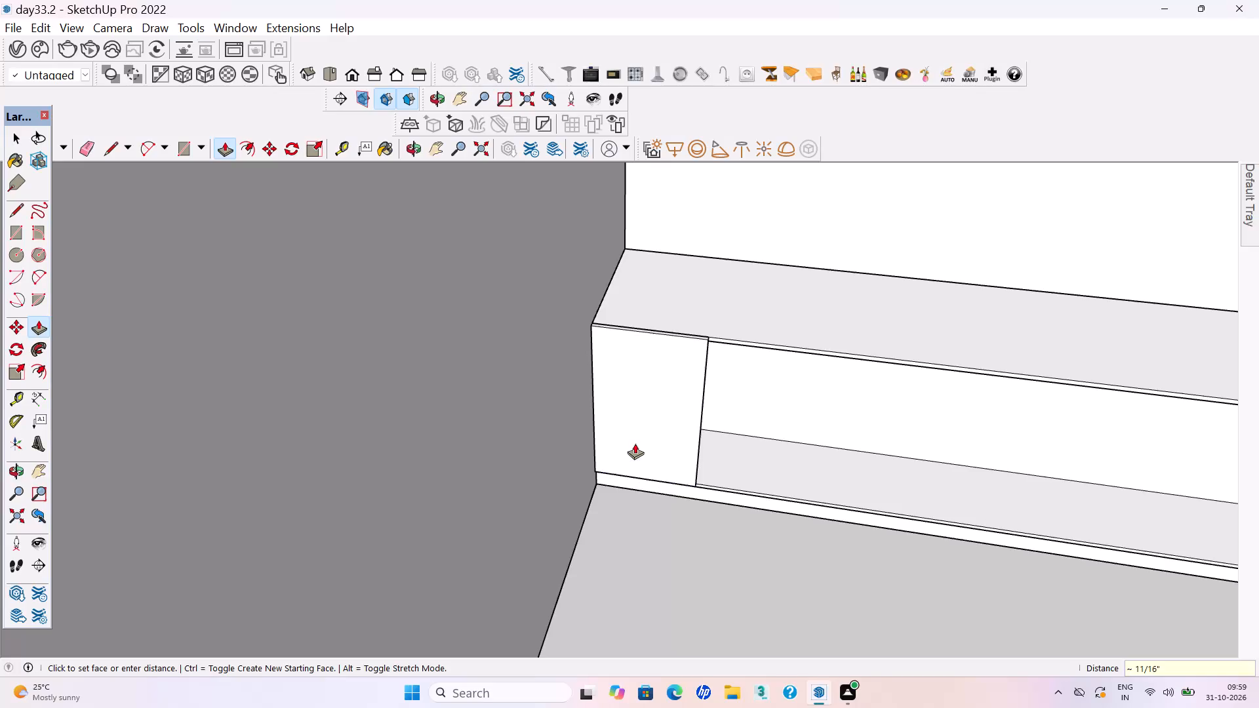
pyautogui.press('space')
pyautogui.tripleClick(635, 427)
pyautogui.rightClick(635, 427)
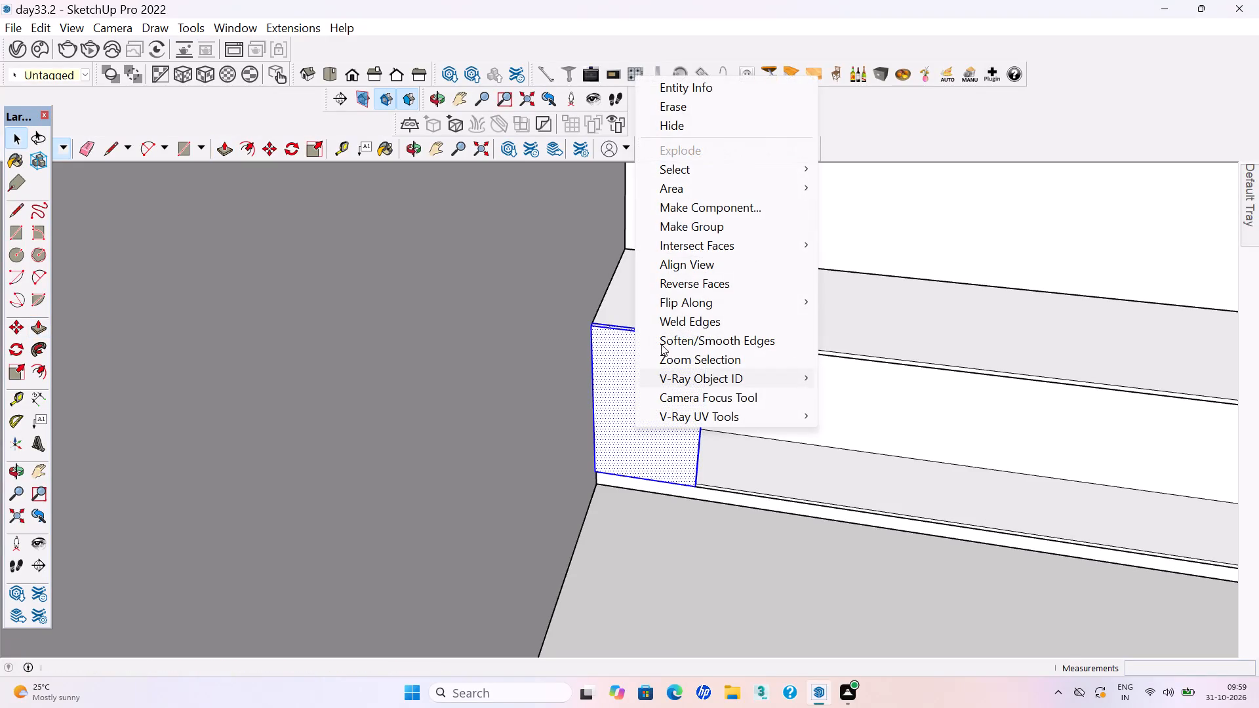
pyautogui.click(678, 221)
pyautogui.click(597, 538)
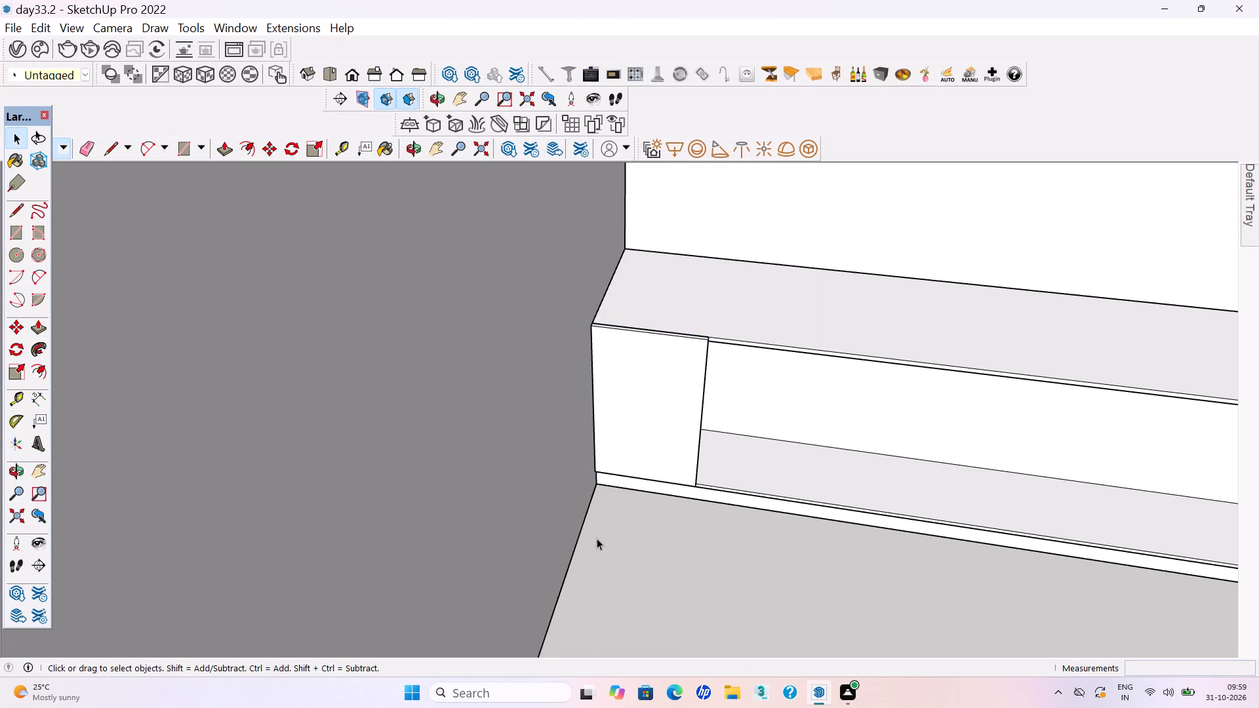
# Save the model.
pyautogui.hotkey('ctrl', 's')
pyautogui.hotkey('ctrl', 's')
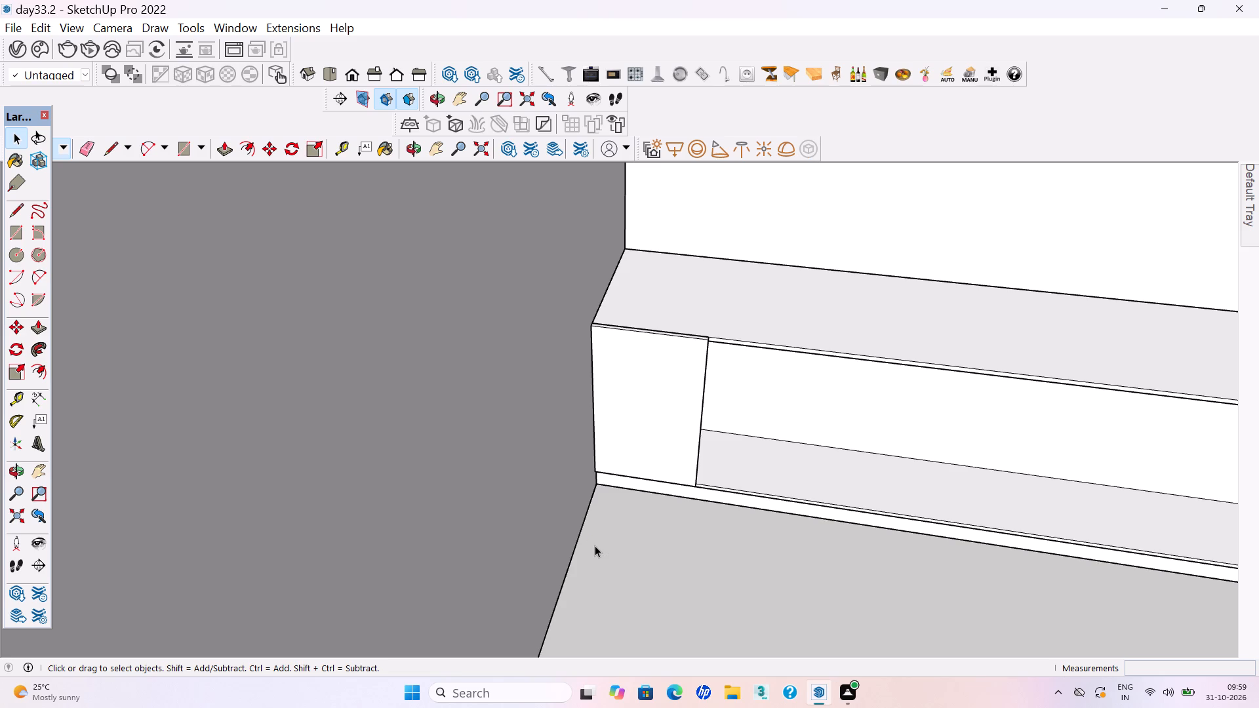
# Draw a rectangle about 1'5" by 2'6 5/16" on the cabinet front, starting at the first panel's free top corner.
pyautogui.press('r')
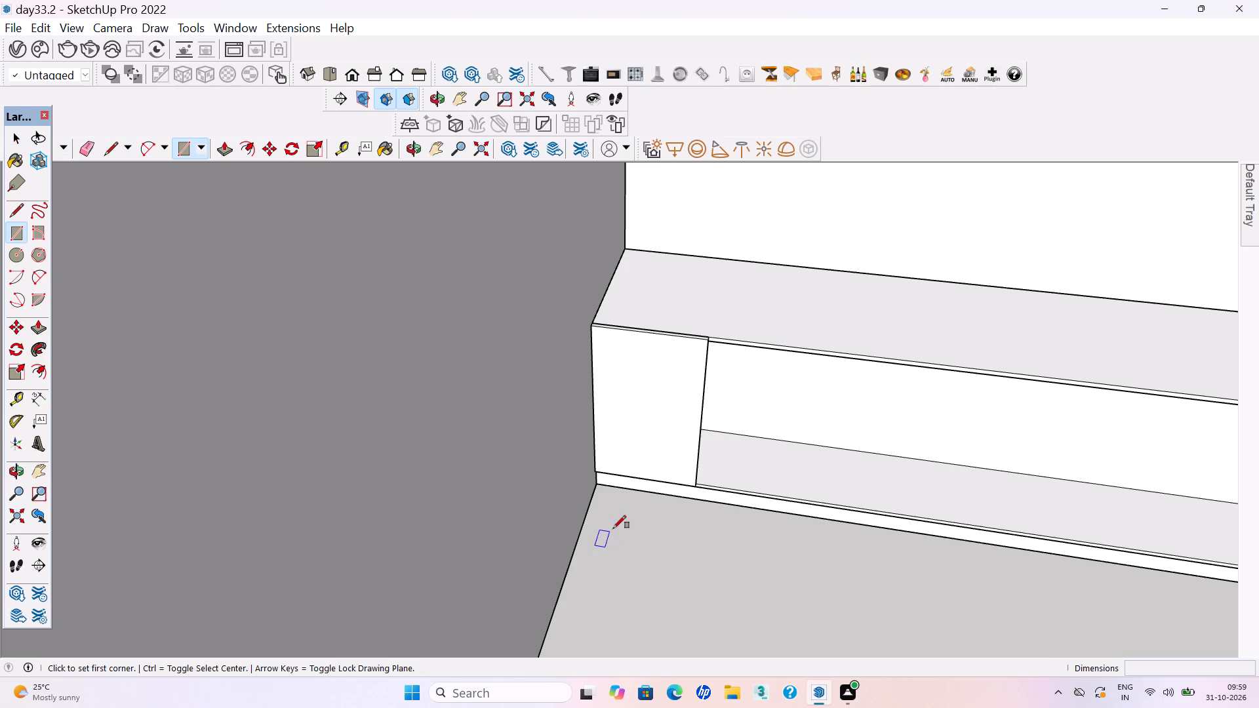
pyautogui.scroll(3, 757, 285)
pyautogui.scroll(9, 715, 340)
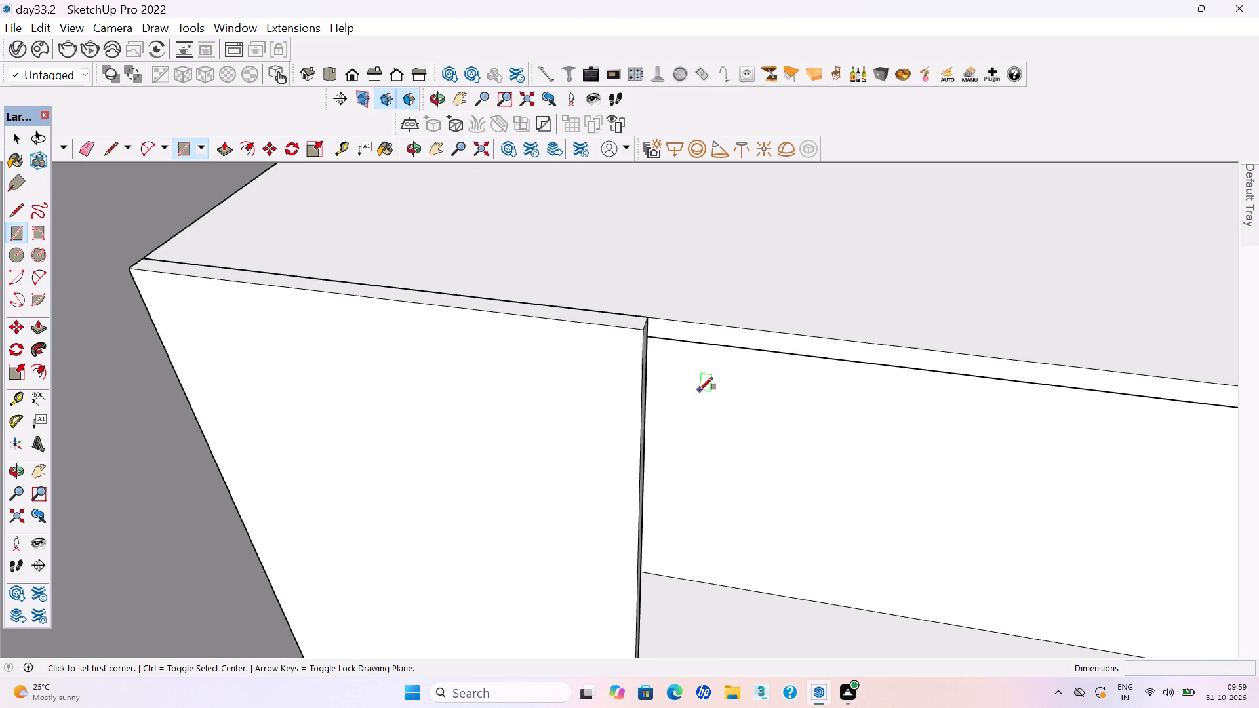
pyautogui.scroll(1, 700, 390)
pyautogui.click(643, 305)
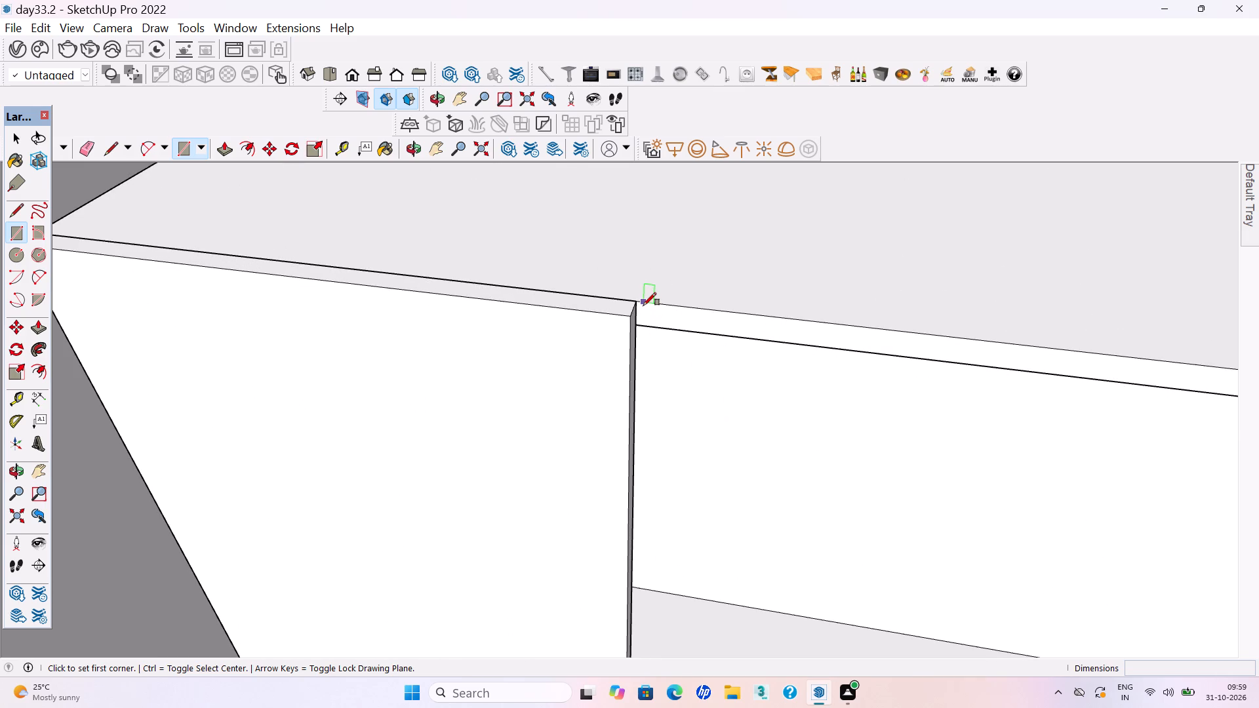
pyautogui.scroll(-16, 650, 304)
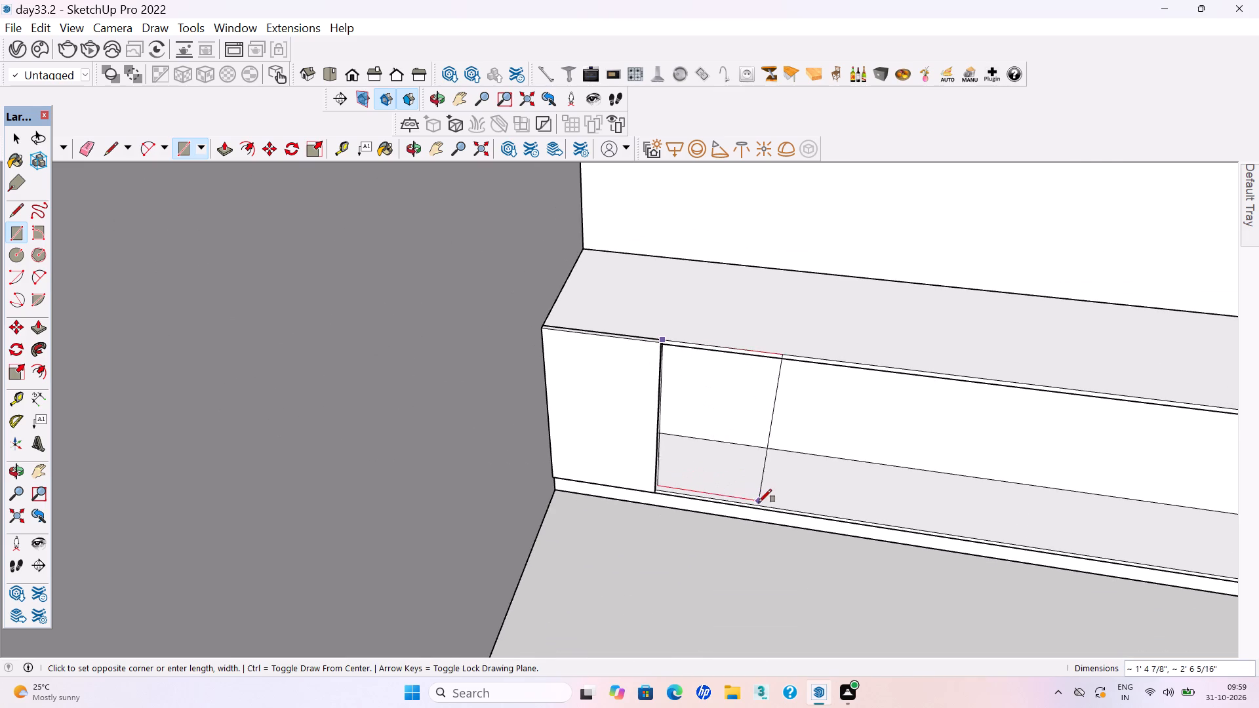
pyautogui.click(759, 508)
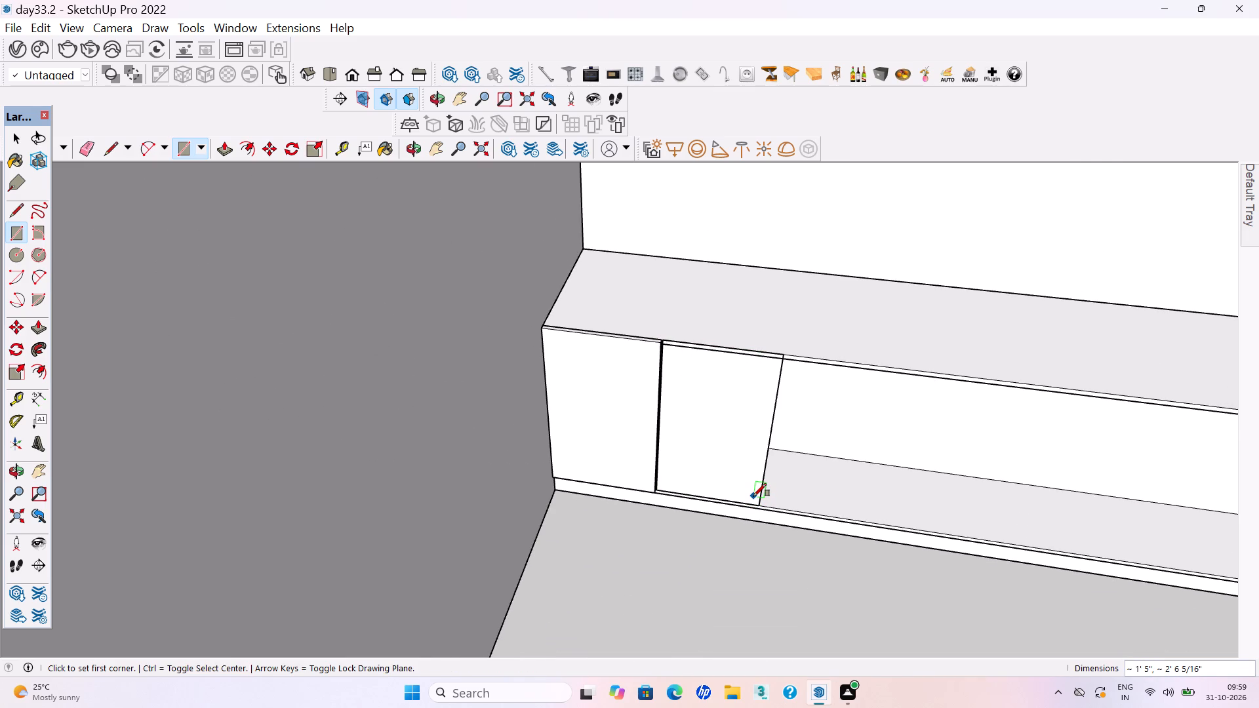
# Extrude the second rectangle about 11/16" with Push/Pull, flush with the first panel's face.
pyautogui.press('p')
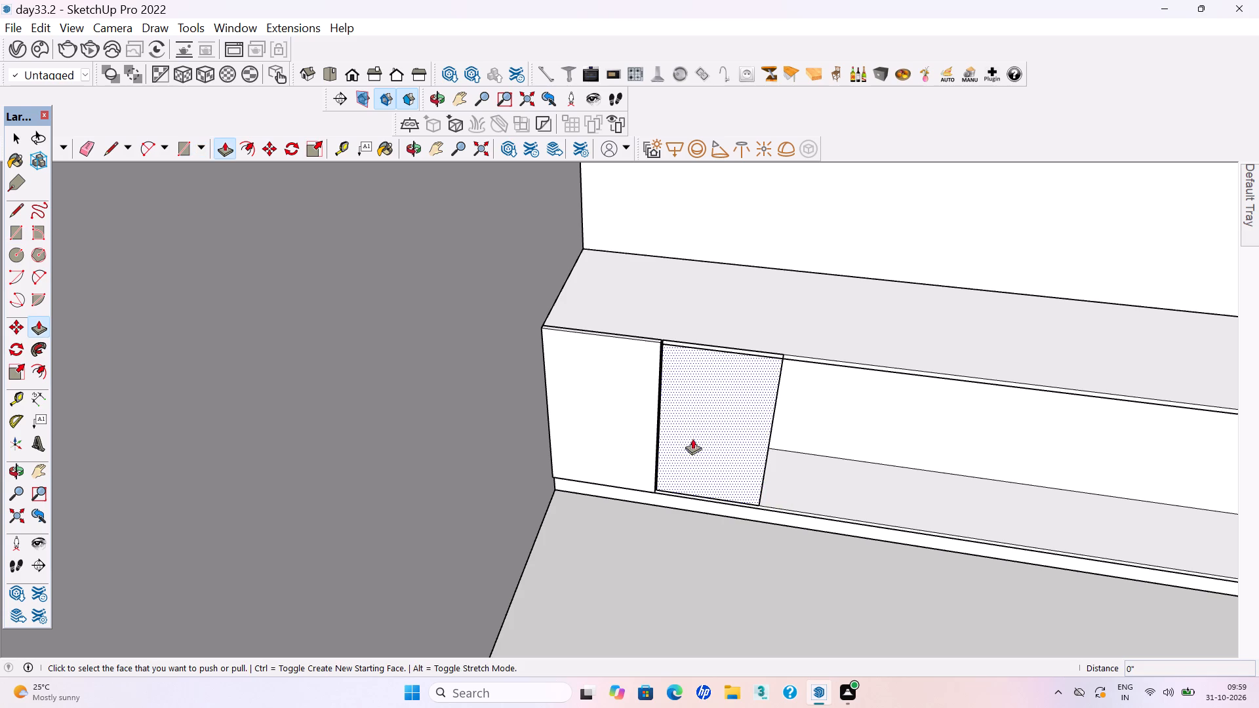
pyautogui.click(671, 354)
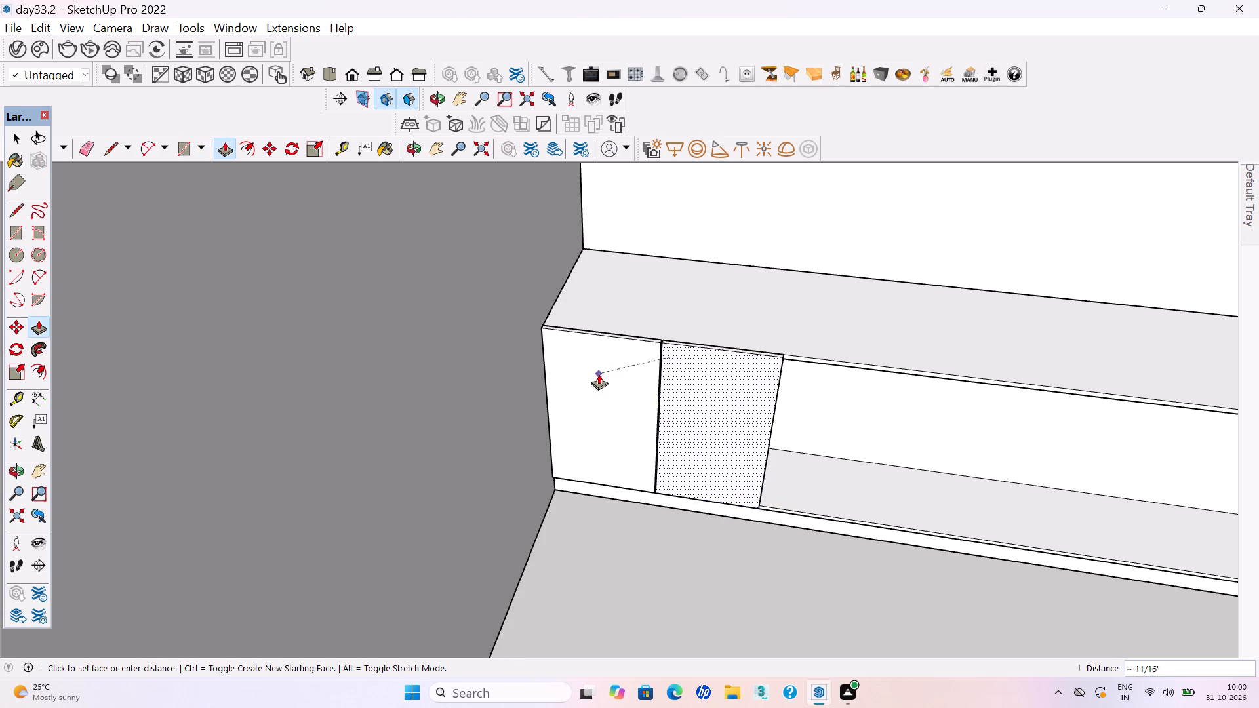
pyautogui.click(599, 374)
# Select all connected geometry of the second front panel and make it a group.
pyautogui.press('space')
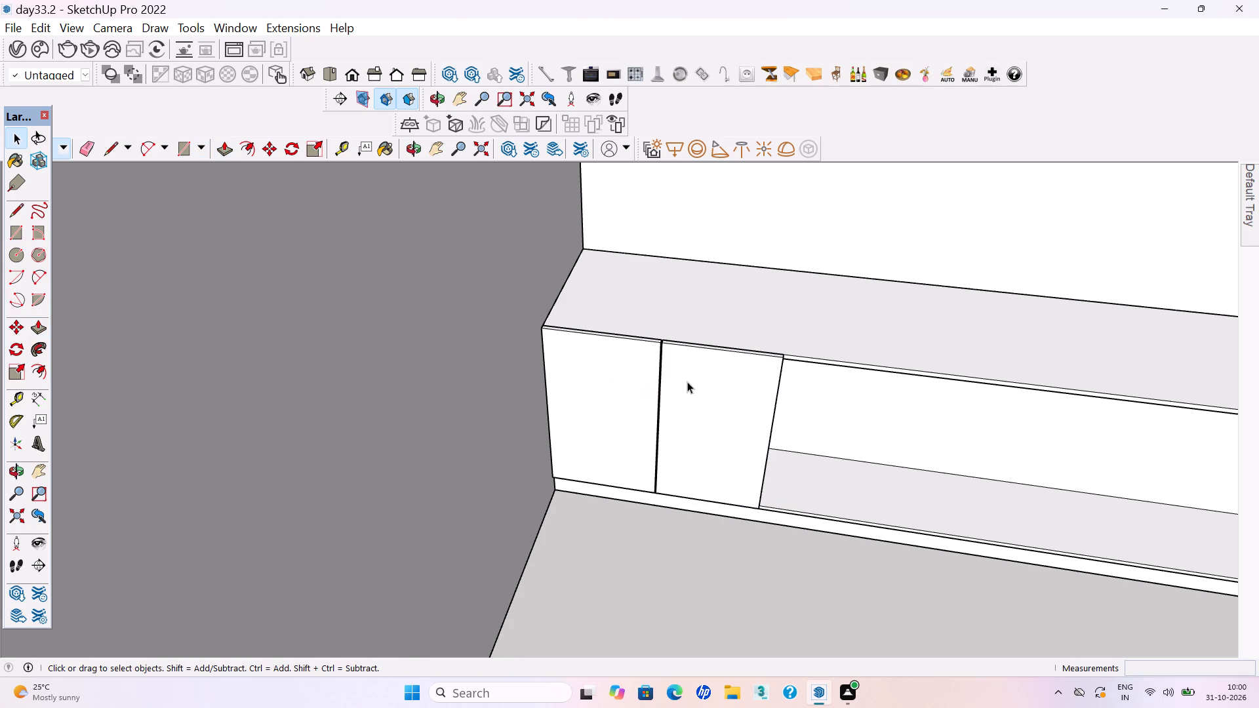
pyautogui.tripleClick(688, 384)
pyautogui.rightClick(688, 384)
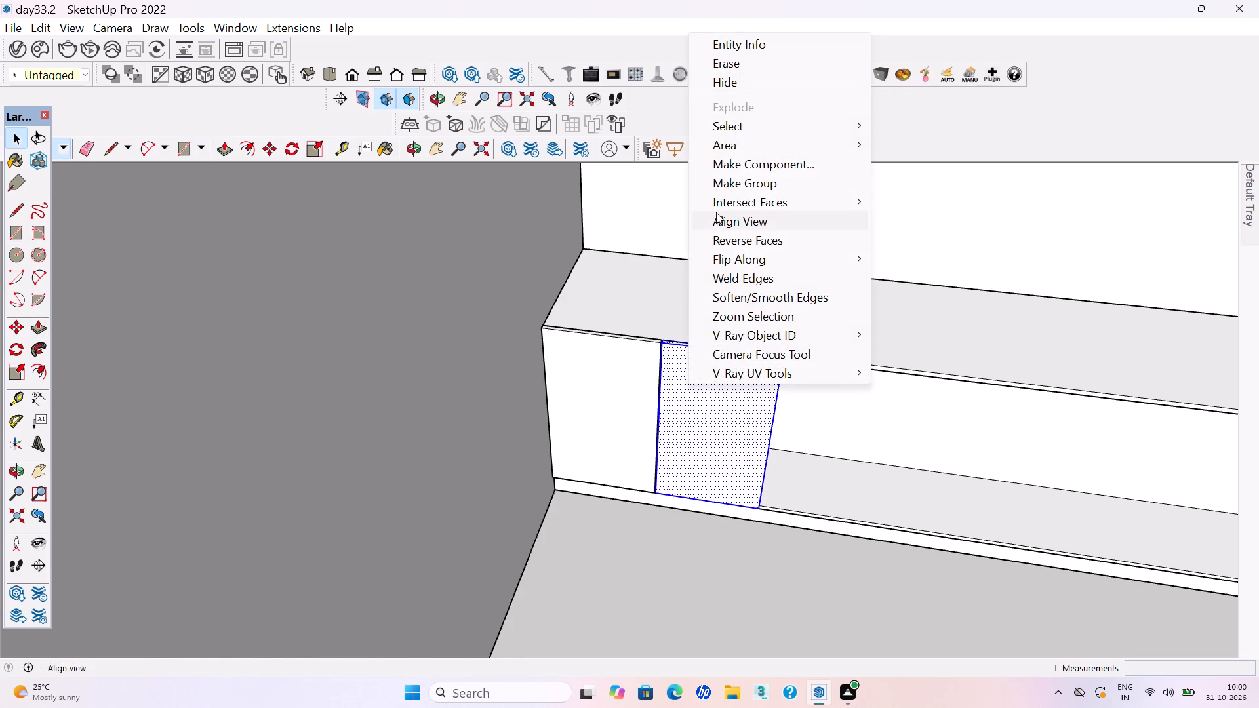
pyautogui.click(726, 185)
pyautogui.scroll(-7, 537, 404)
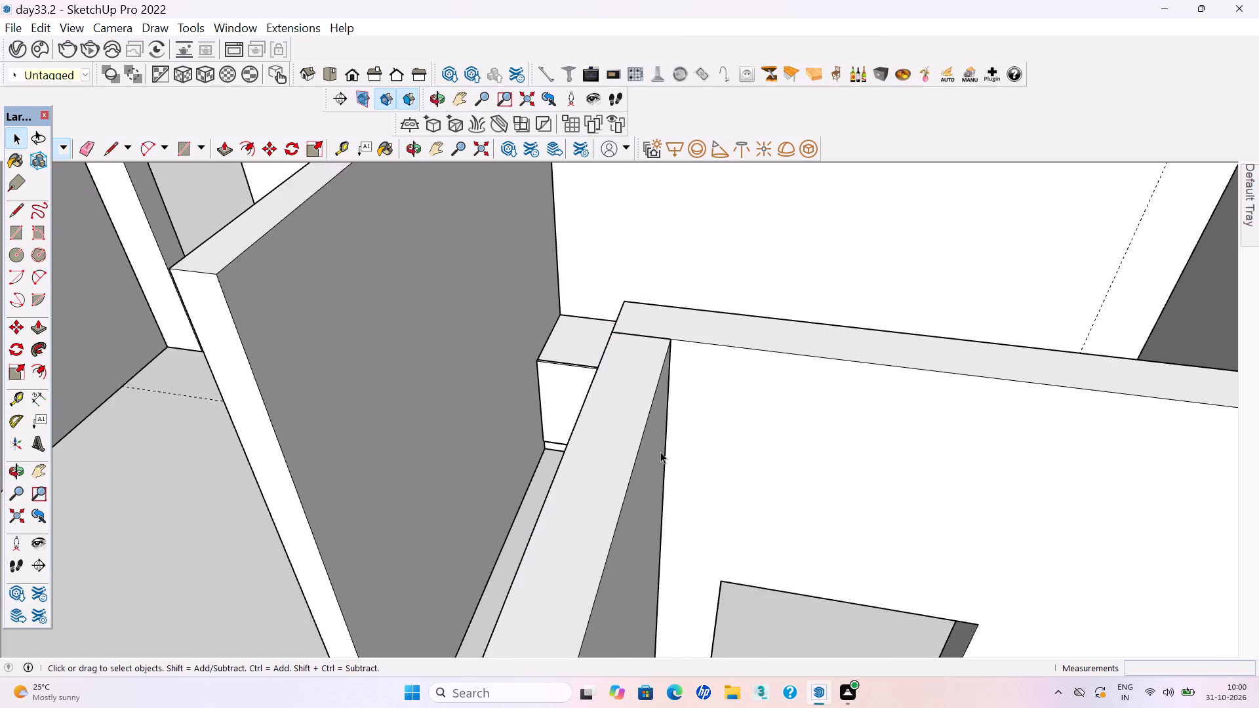
pyautogui.scroll(-1, 660, 452)
pyautogui.scroll(-14, 731, 491)
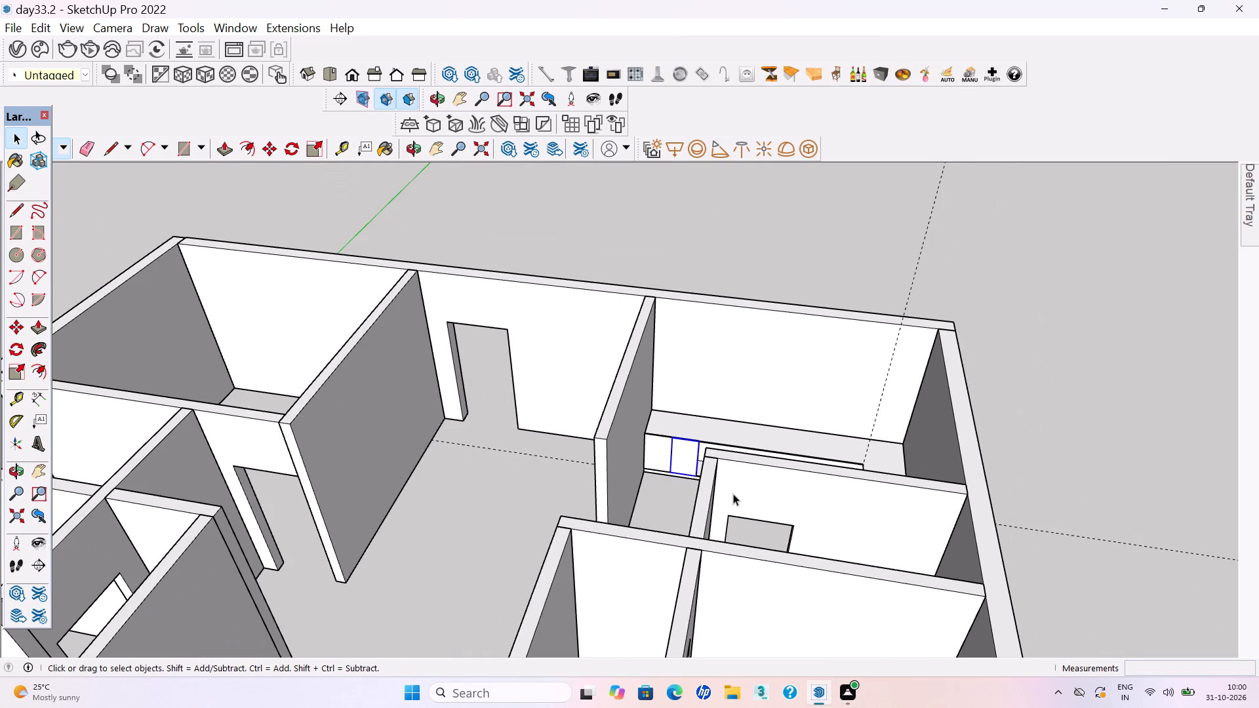
pyautogui.click(1078, 580)
# Draw a rectangle about 2'4 5/8" by 2'6 5/16" on the cabinet front, starting at the second panel's free top corner.
pyautogui.moveTo(698, 406); pyautogui.dragTo(721, 467, button='middle')
pyautogui.scroll(15, 711, 414)
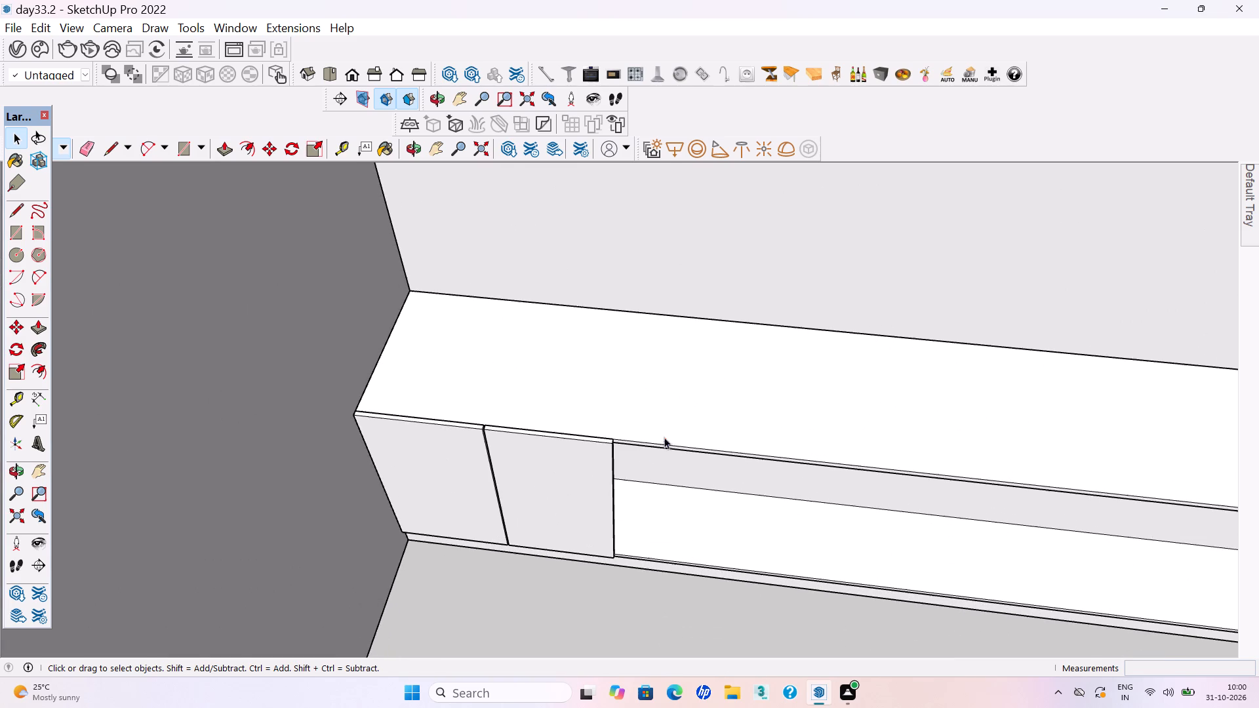
pyautogui.press('r')
pyautogui.scroll(5, 624, 442)
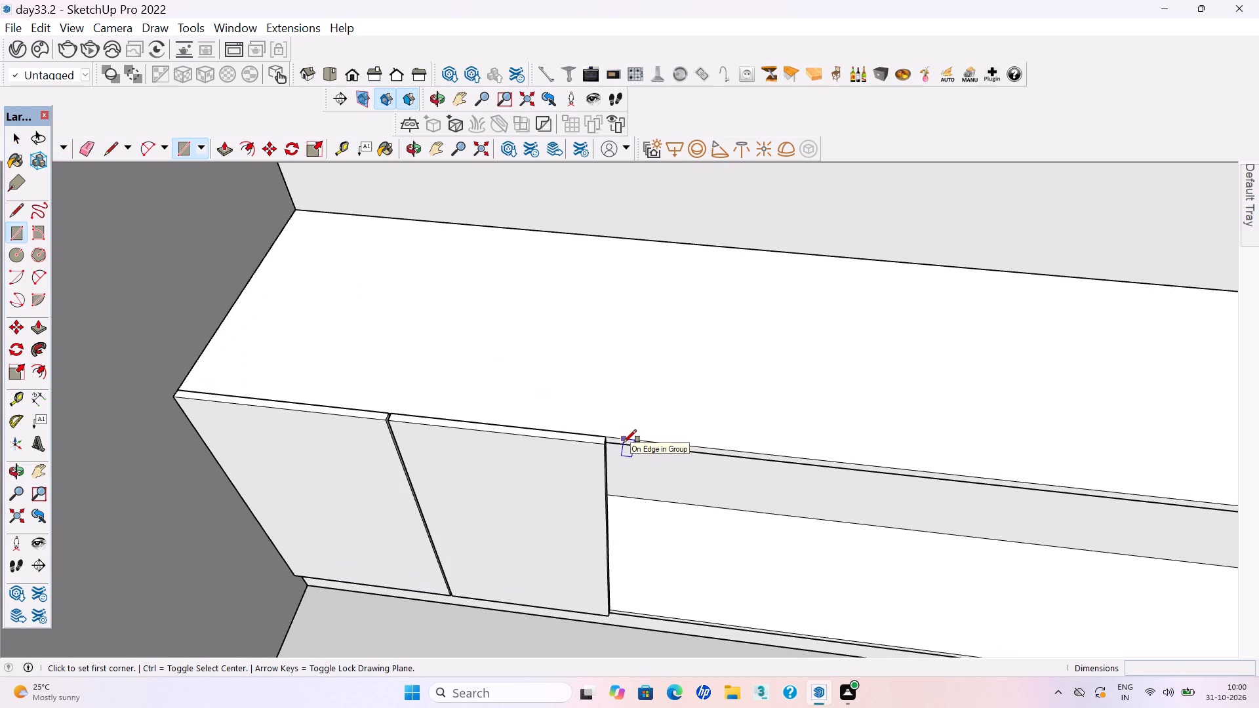
pyautogui.scroll(8, 624, 442)
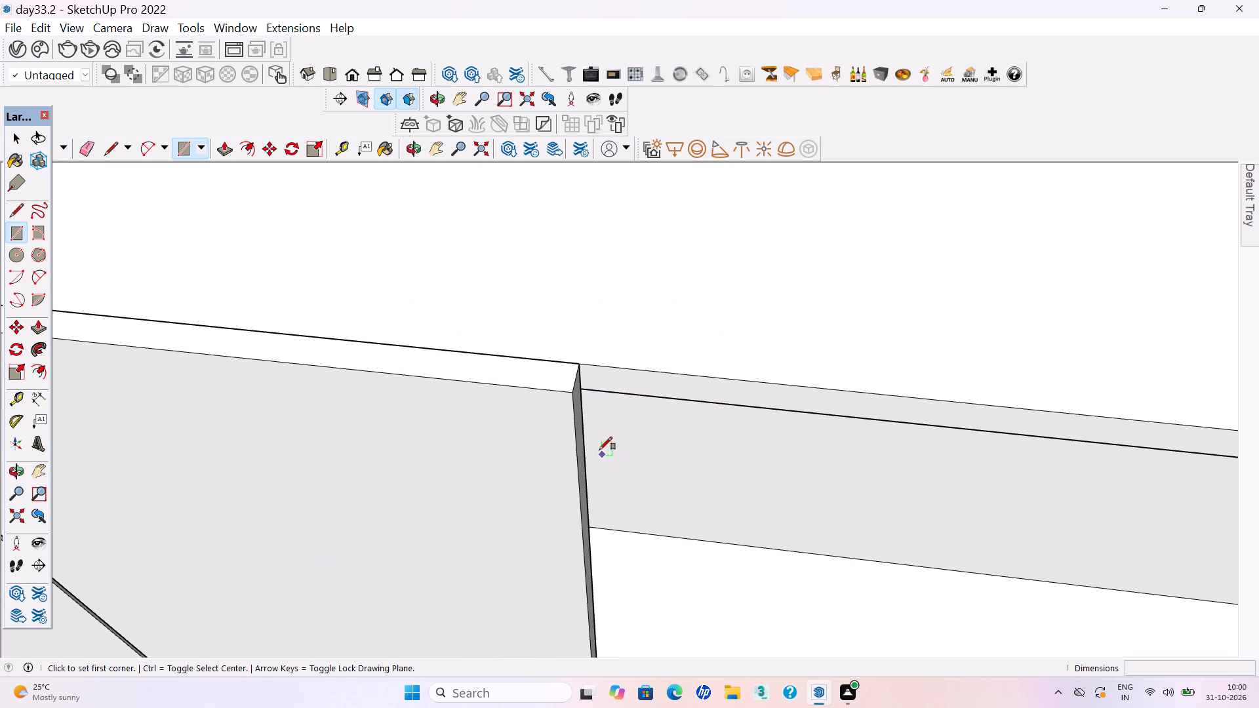
pyautogui.click(586, 366)
pyautogui.scroll(-10, 600, 374)
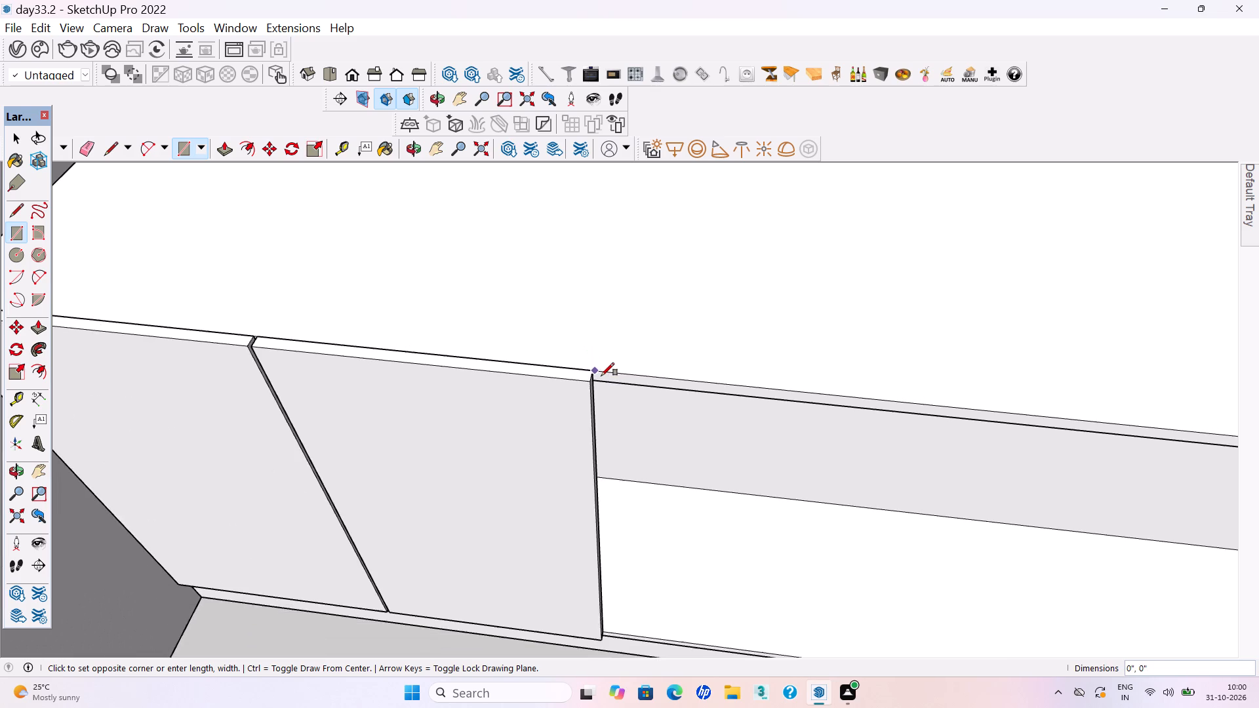
pyautogui.scroll(-16, 601, 376)
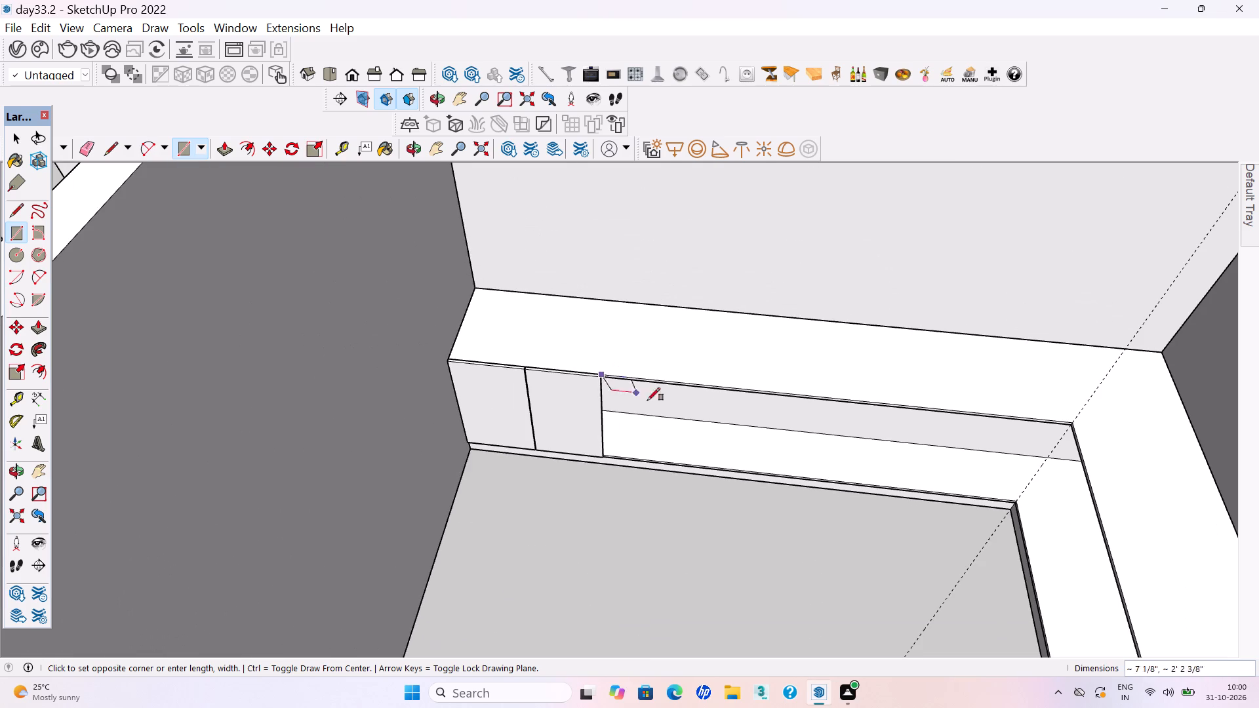
pyautogui.click(717, 470)
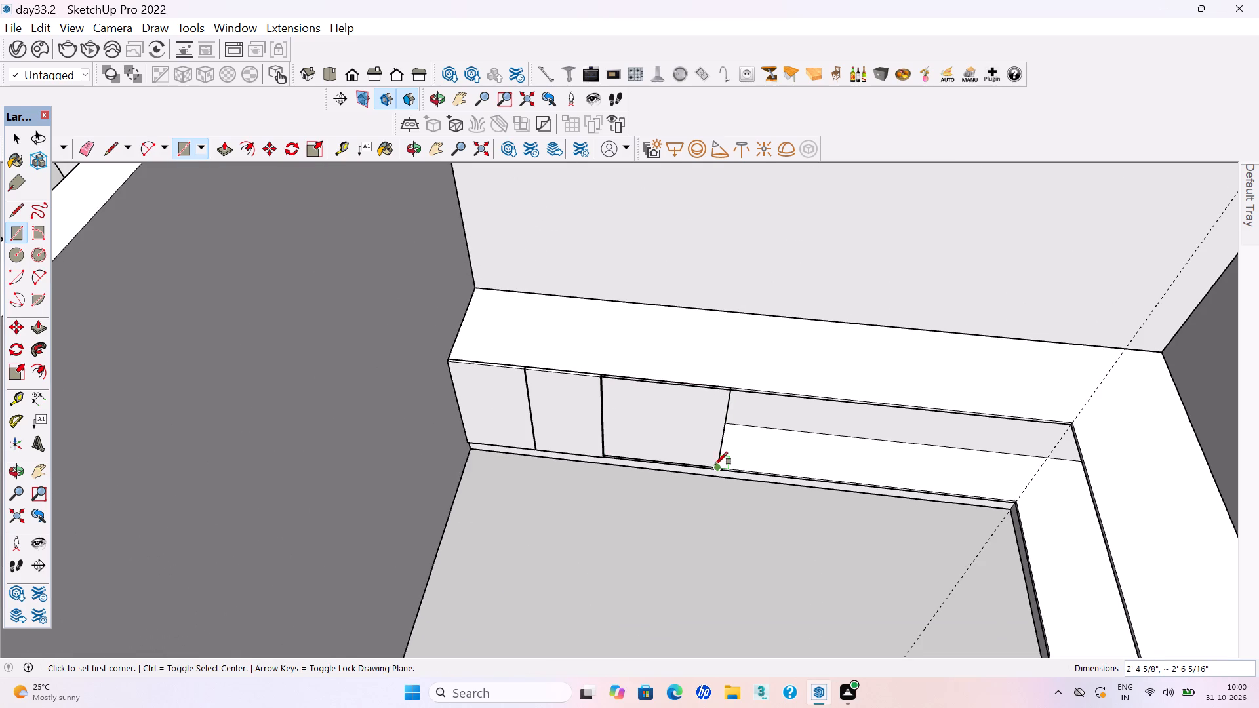
# Extrude the third, wider rectangle with Push/Pull until it is flush with the second panel's face.
pyautogui.press('p')
pyautogui.click(609, 398)
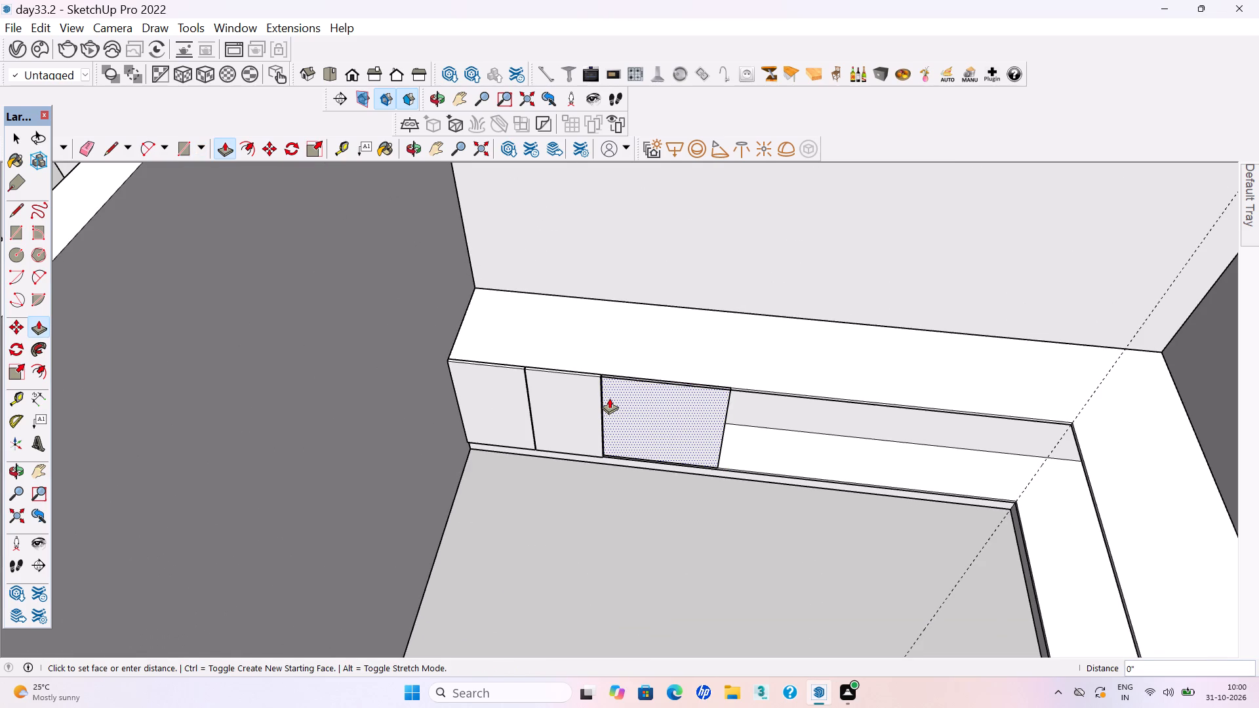
pyautogui.click(568, 406)
# Select all connected geometry of the third, wider front panel and make it a group.
pyautogui.scroll(6, 631, 390)
pyautogui.press('space')
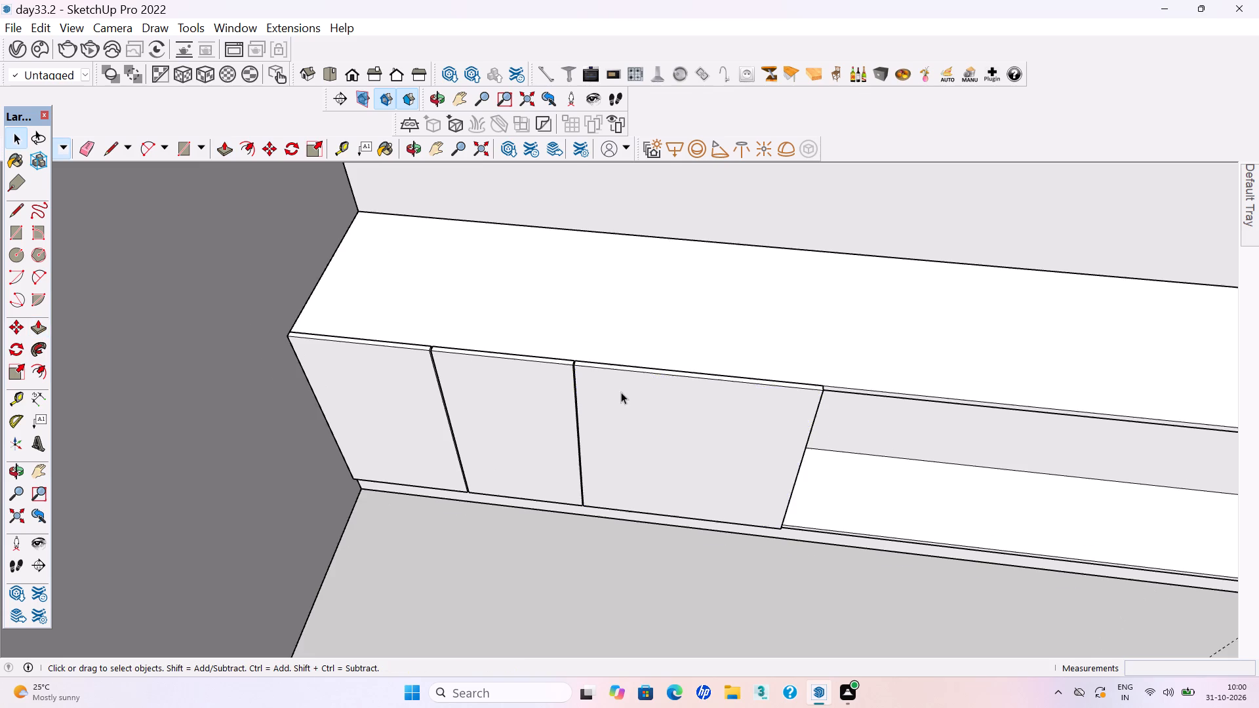
pyautogui.scroll(5, 621, 392)
pyautogui.tripleClick(612, 427)
pyautogui.click(612, 427)
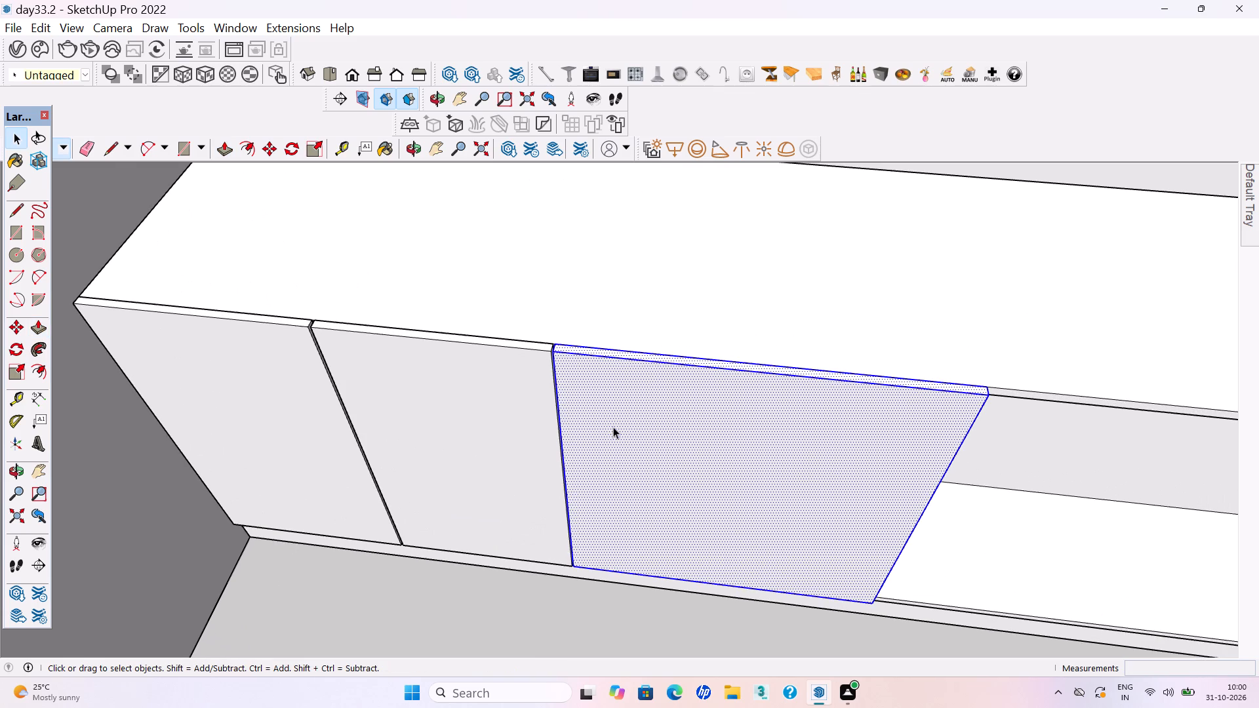
pyautogui.rightClick(613, 426)
pyautogui.click(661, 231)
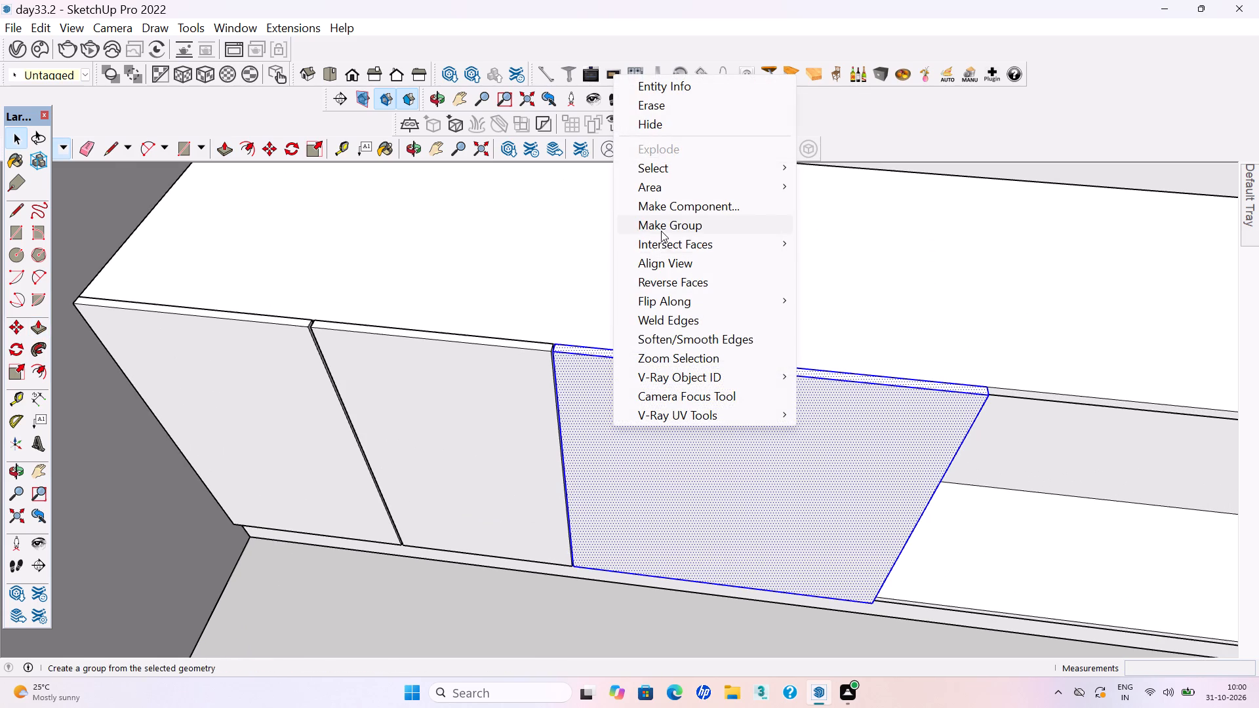
pyautogui.scroll(-16, 645, 421)
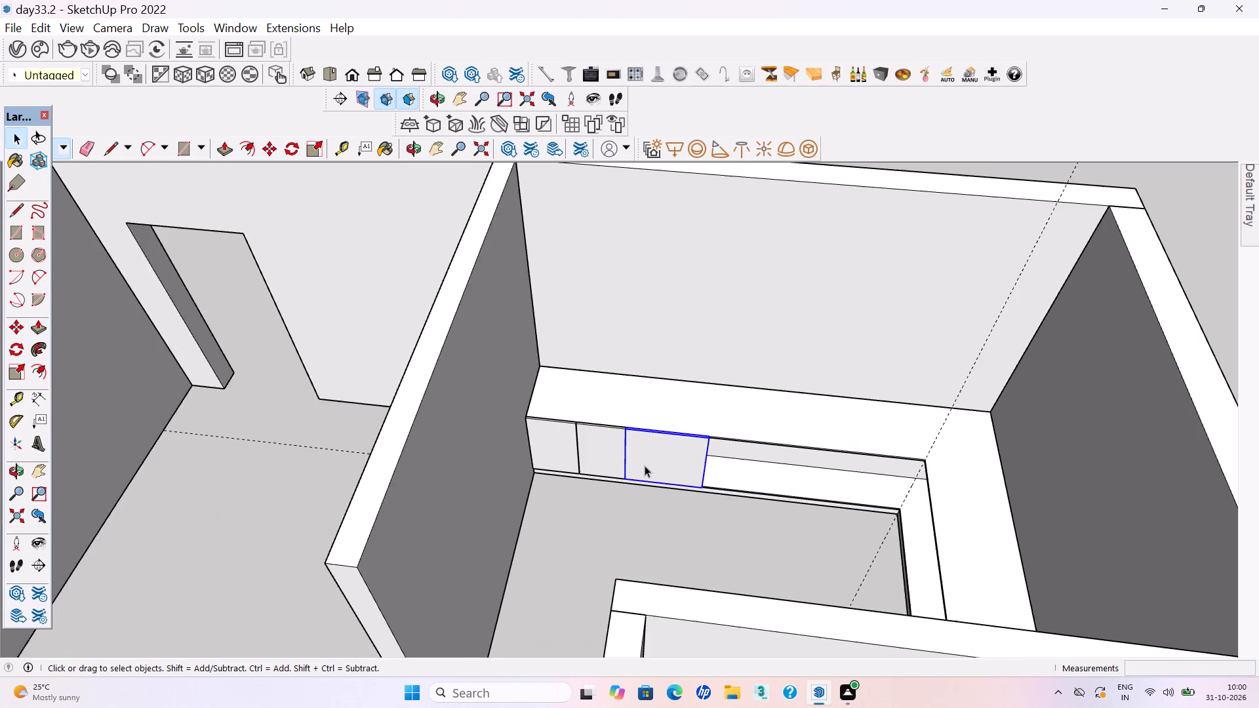
pyautogui.scroll(-10, 645, 465)
pyautogui.click(679, 292)
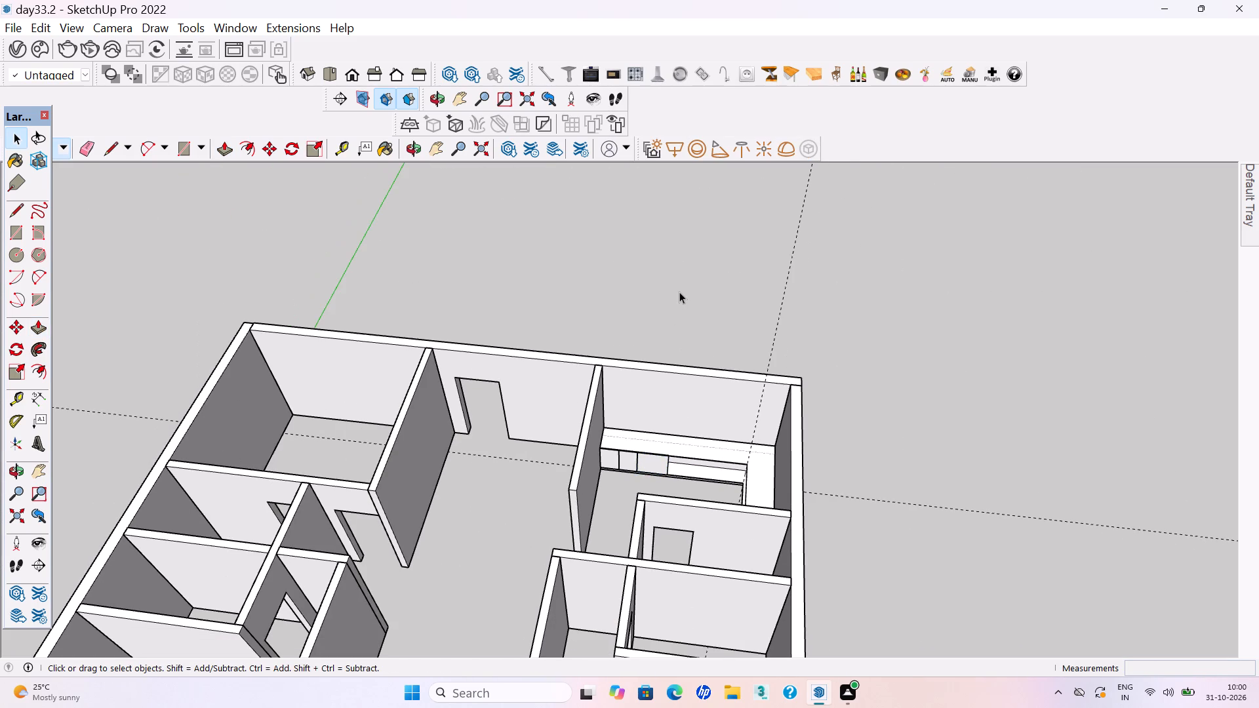
# Save the model.
pyautogui.hotkey('ctrl', 's')
# Draw a fourth rectangle about 2'3 15/16" by 2'6 5/16" on the cabinet front, starting at the third panel's free top corner.
pyautogui.scroll(1, 607, 494)
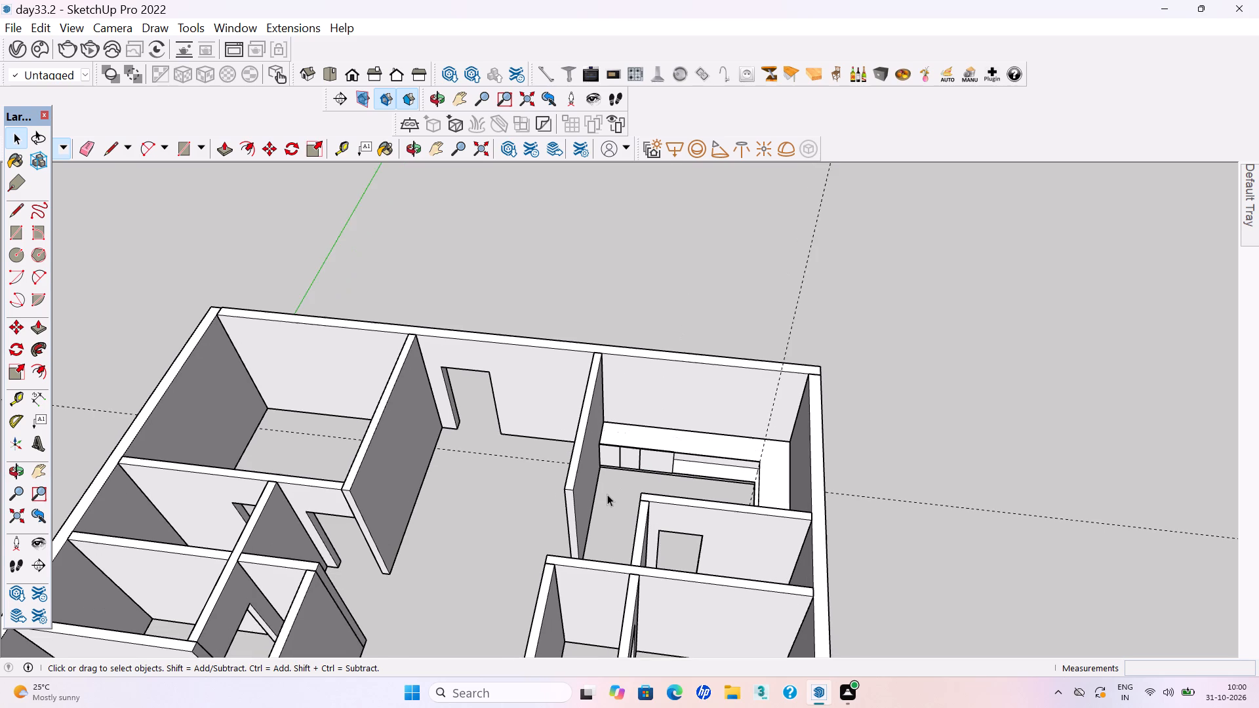
pyautogui.scroll(2, 607, 494)
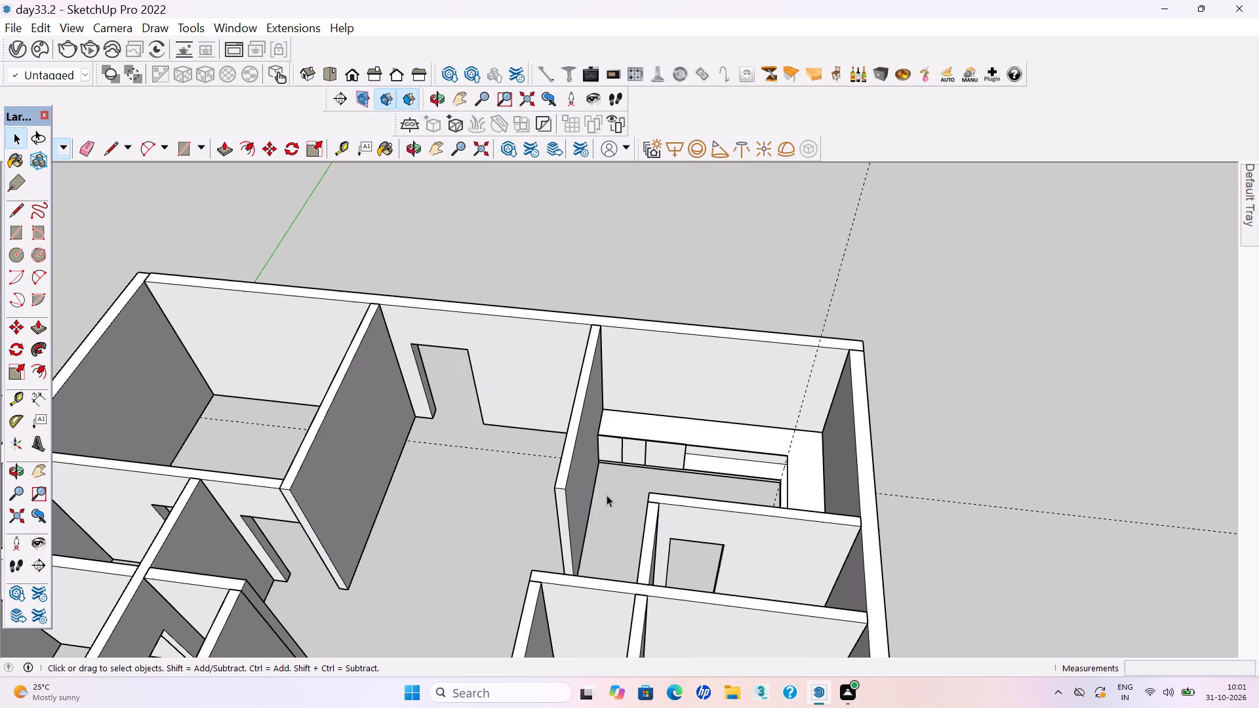
pyautogui.press('r')
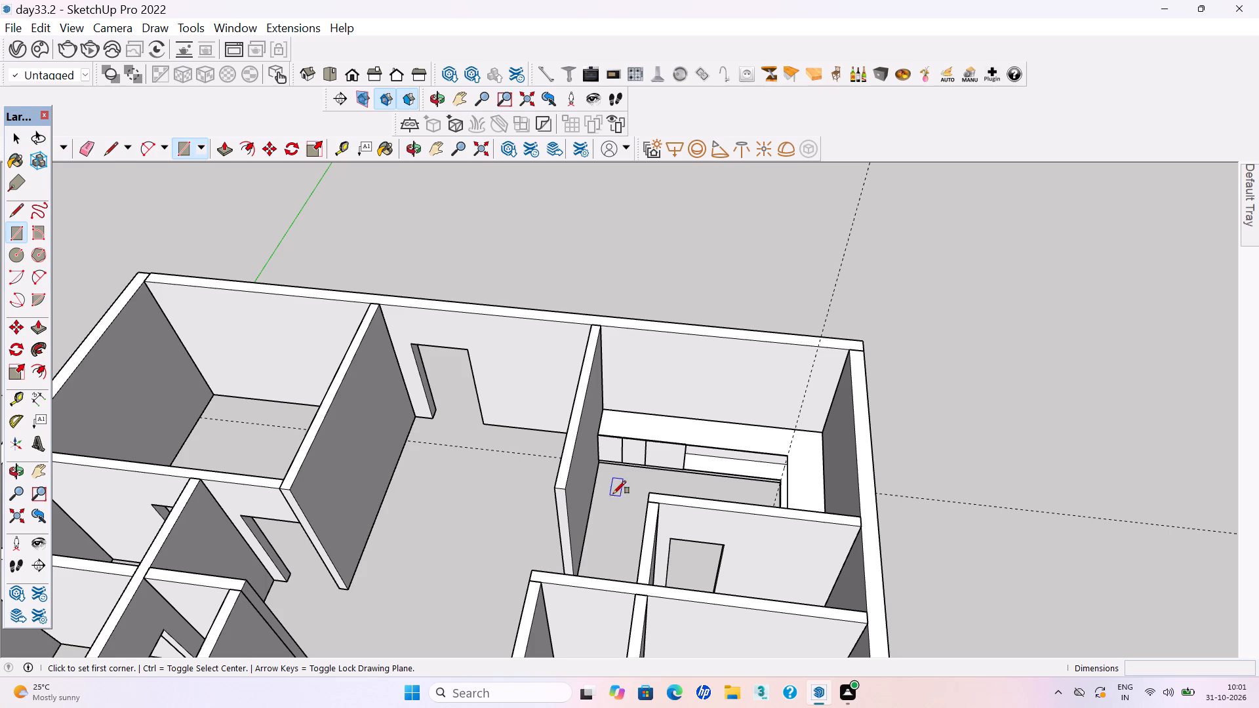
pyautogui.scroll(4, 635, 486)
pyautogui.scroll(4, 742, 393)
pyautogui.scroll(8, 697, 473)
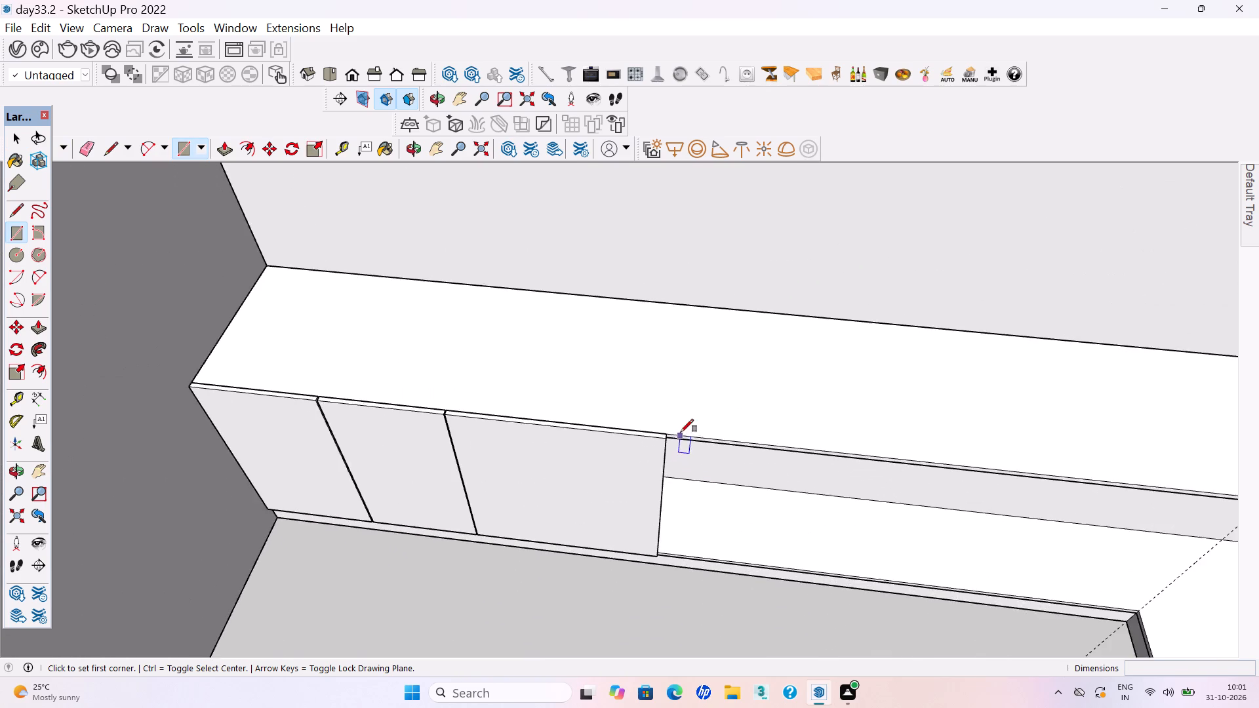
pyautogui.scroll(14, 681, 432)
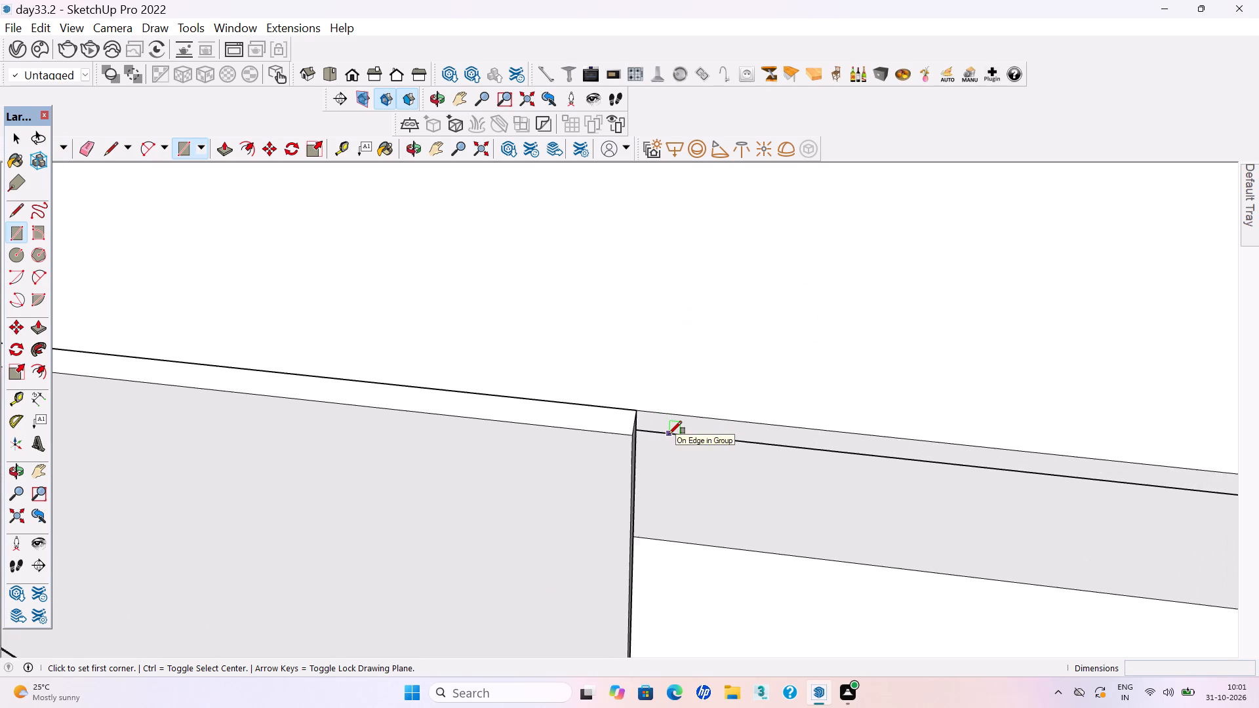
pyautogui.scroll(5, 669, 434)
pyautogui.click(632, 403)
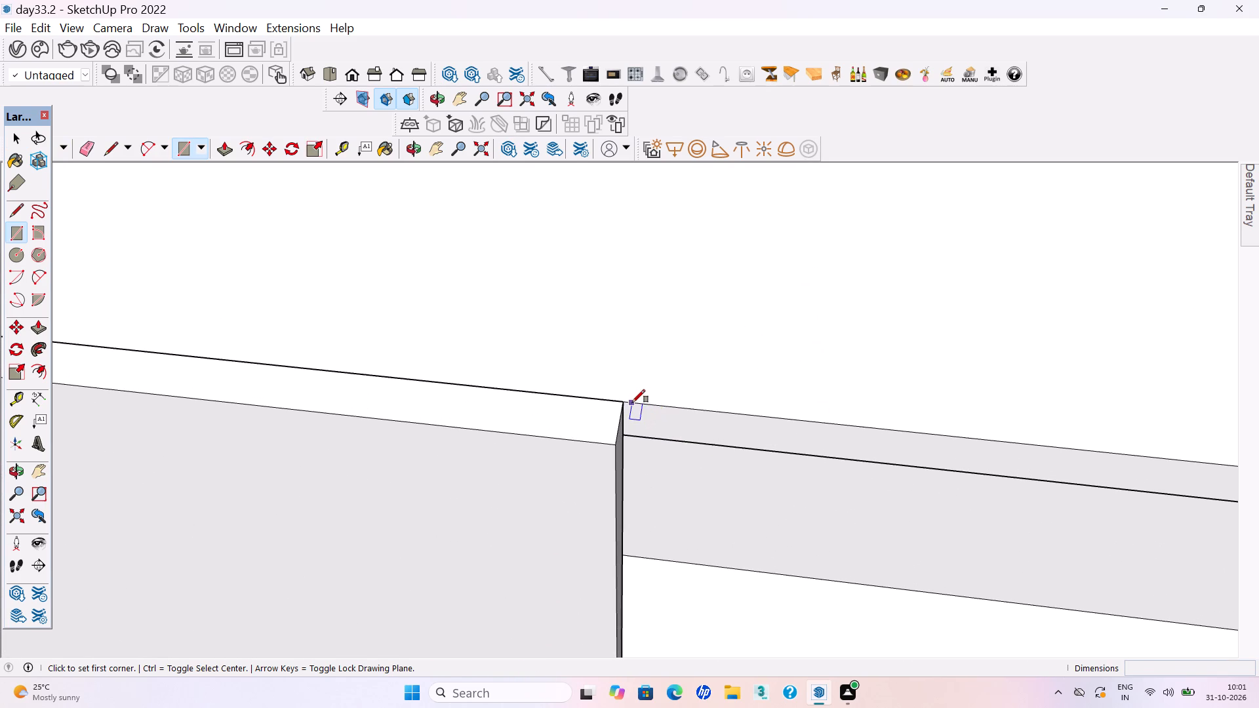
pyautogui.scroll(-4, 631, 401)
pyautogui.scroll(-13, 649, 311)
pyautogui.scroll(-5, 674, 361)
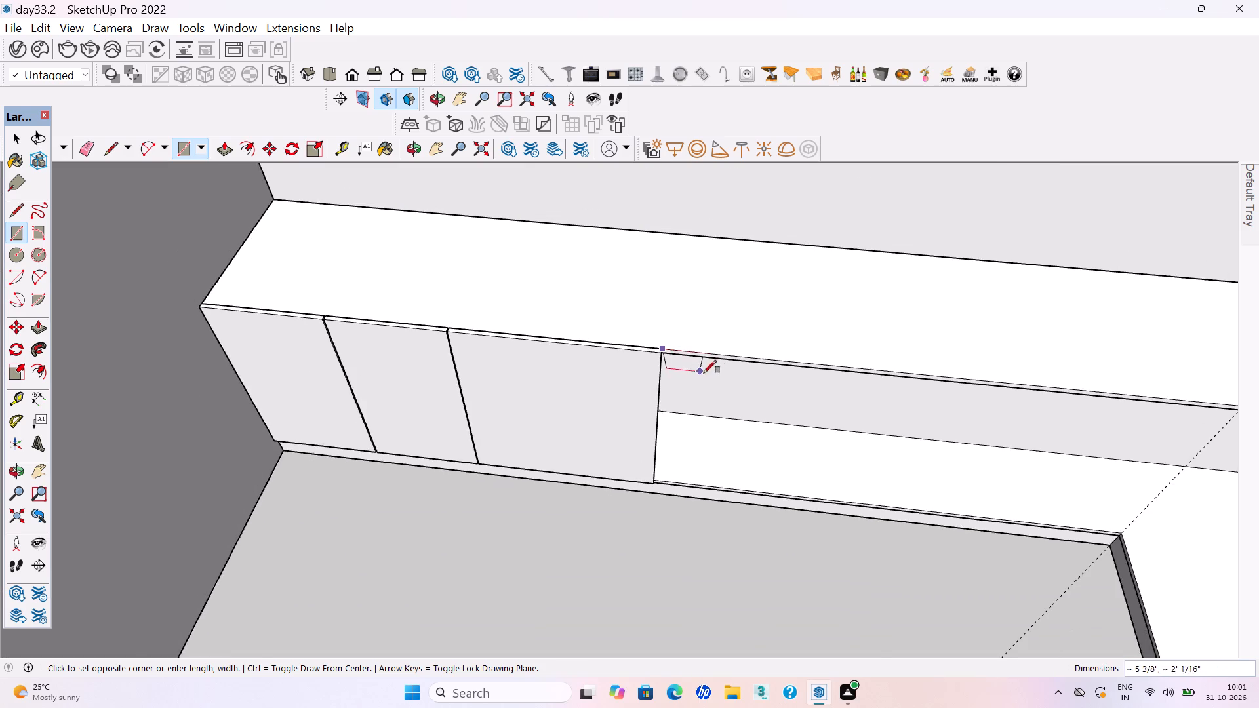
pyautogui.scroll(-4, 713, 385)
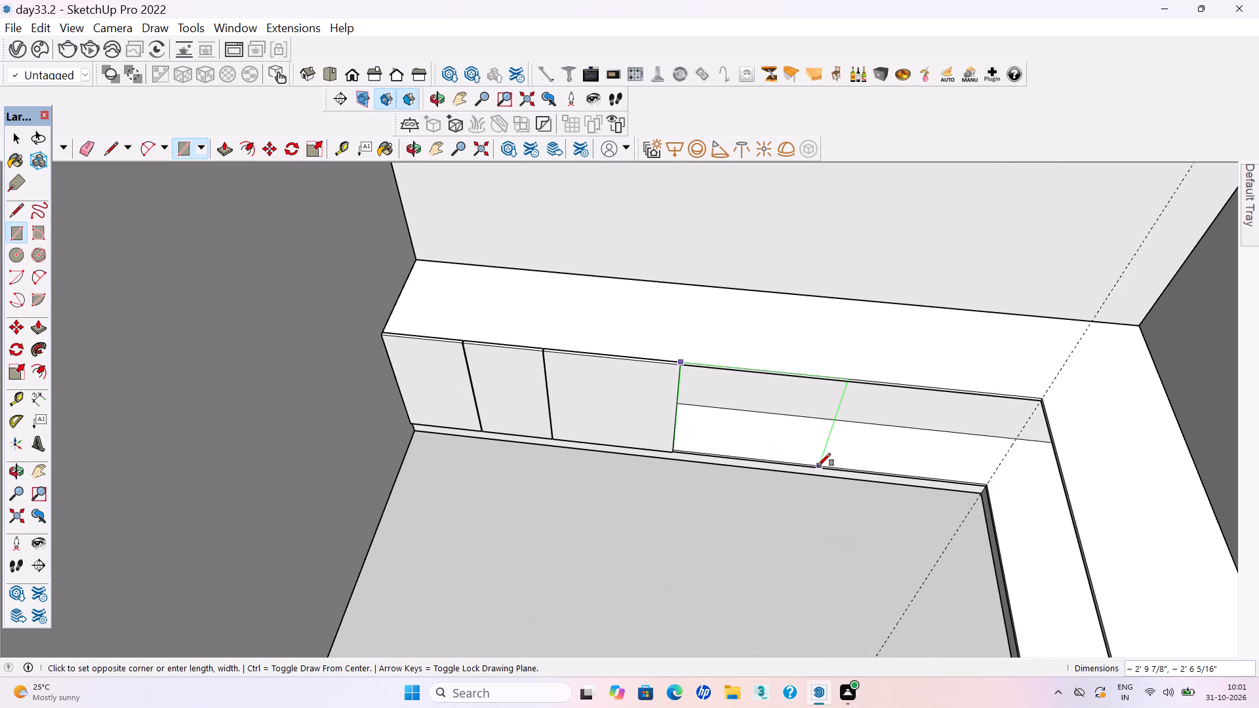
pyautogui.click(793, 467)
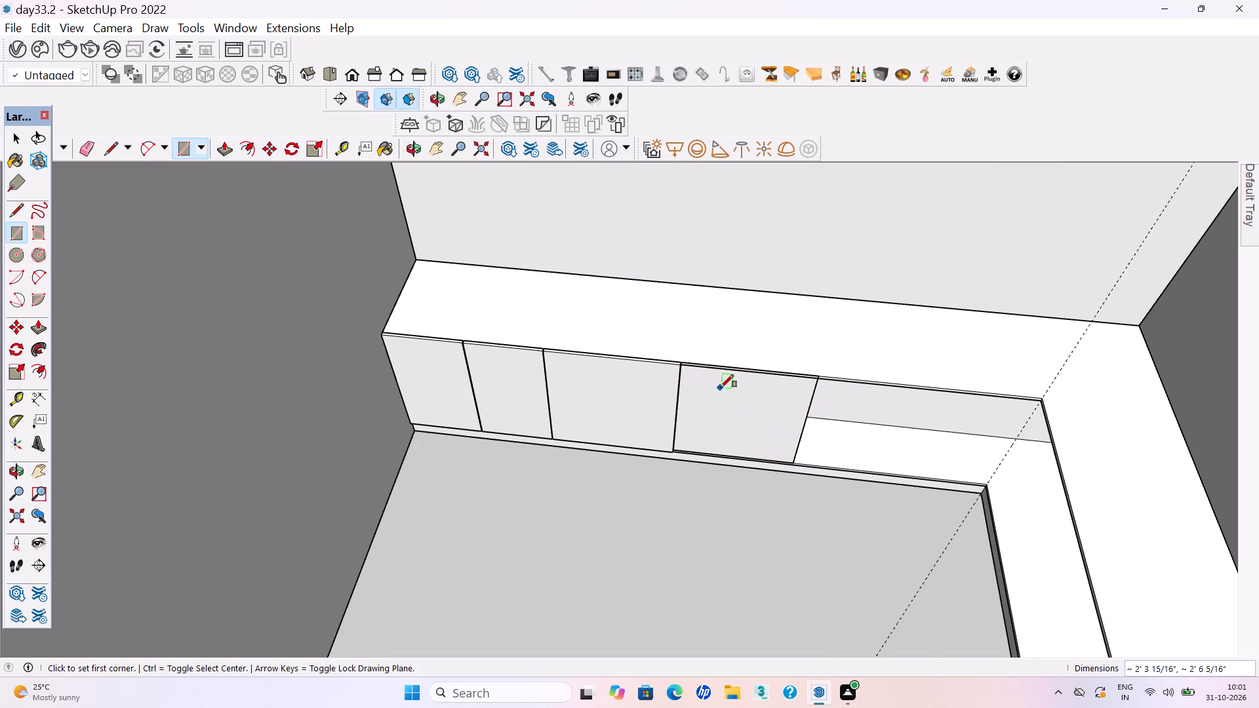
# Extrude the fourth rectangle with Push/Pull until it is flush with the third panel's face.
pyautogui.press('p')
pyautogui.press('Return')
pyautogui.scroll(2, 713, 355)
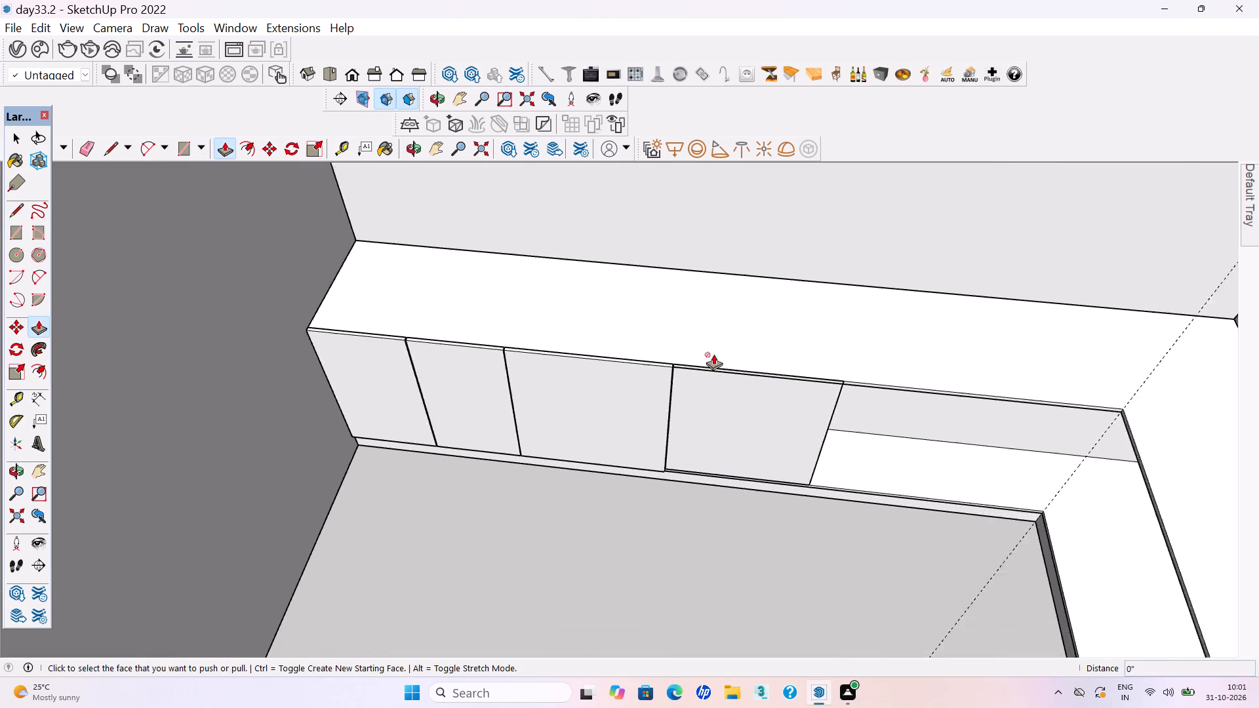
pyautogui.scroll(2, 713, 354)
pyautogui.scroll(4, 647, 384)
pyautogui.click(684, 375)
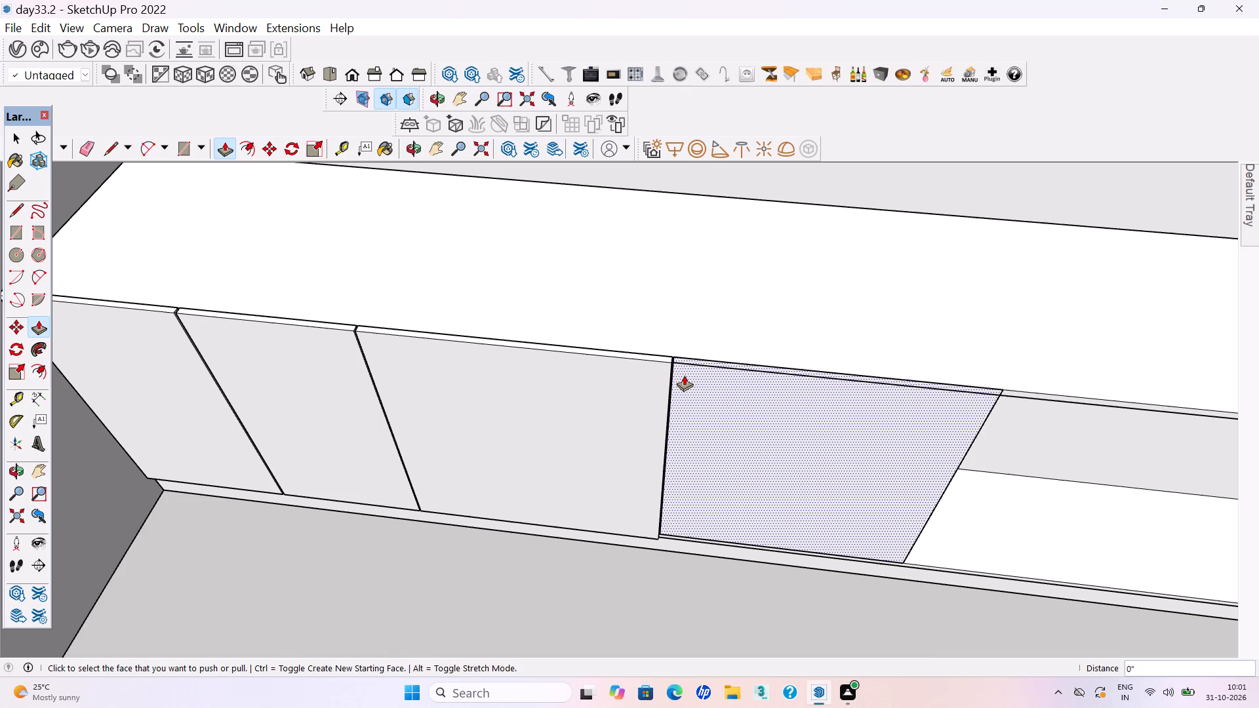
pyautogui.click(643, 399)
# Select all connected geometry of the fourth front panel and make it a group.
pyautogui.press('space')
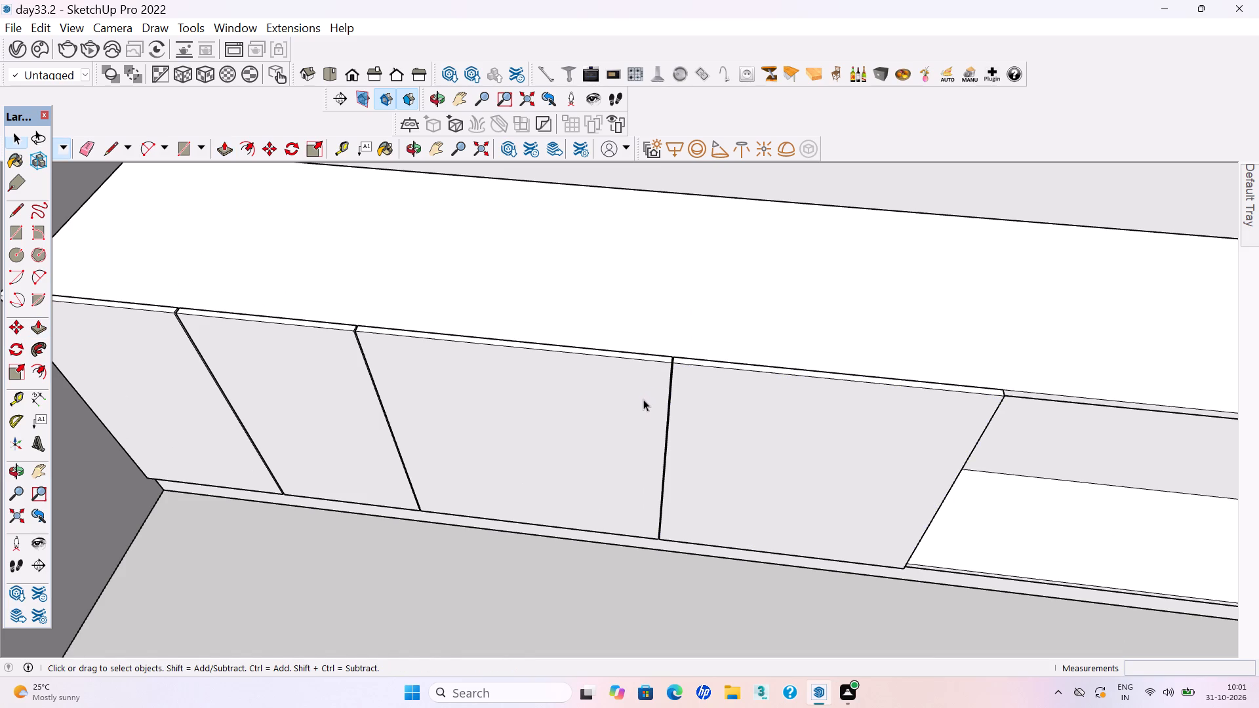
pyautogui.tripleClick(763, 433)
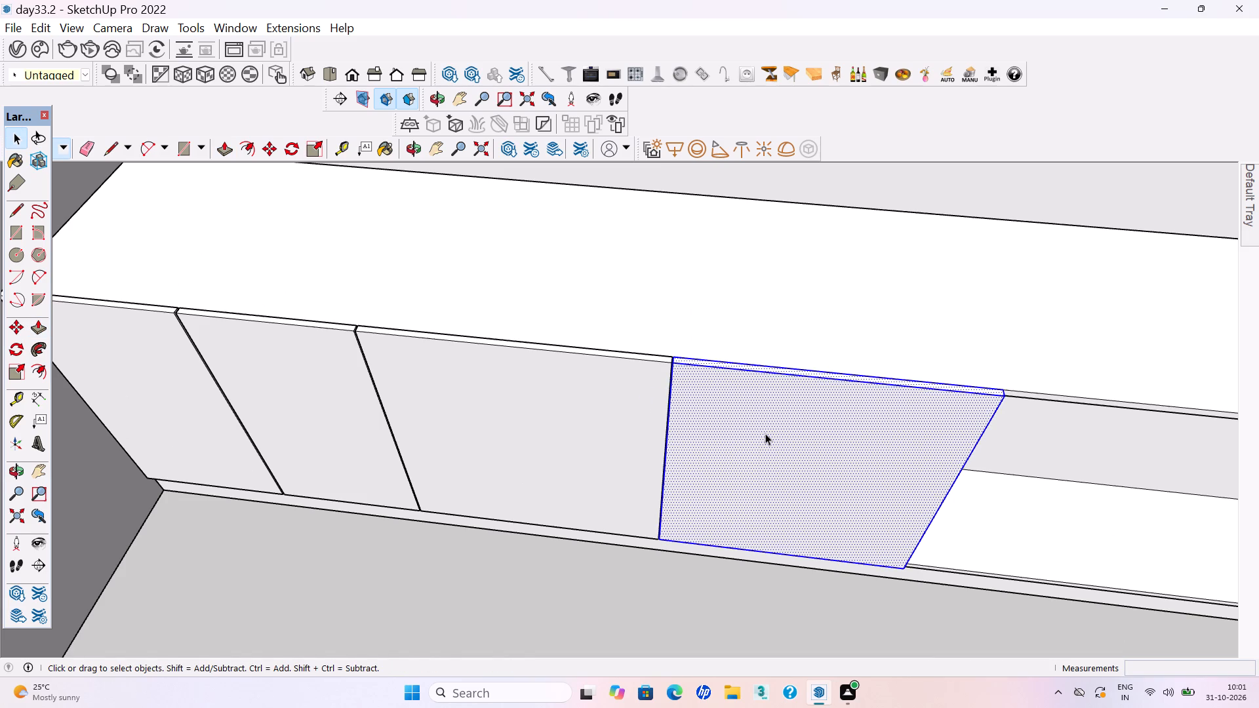
pyautogui.rightClick(765, 433)
pyautogui.click(816, 233)
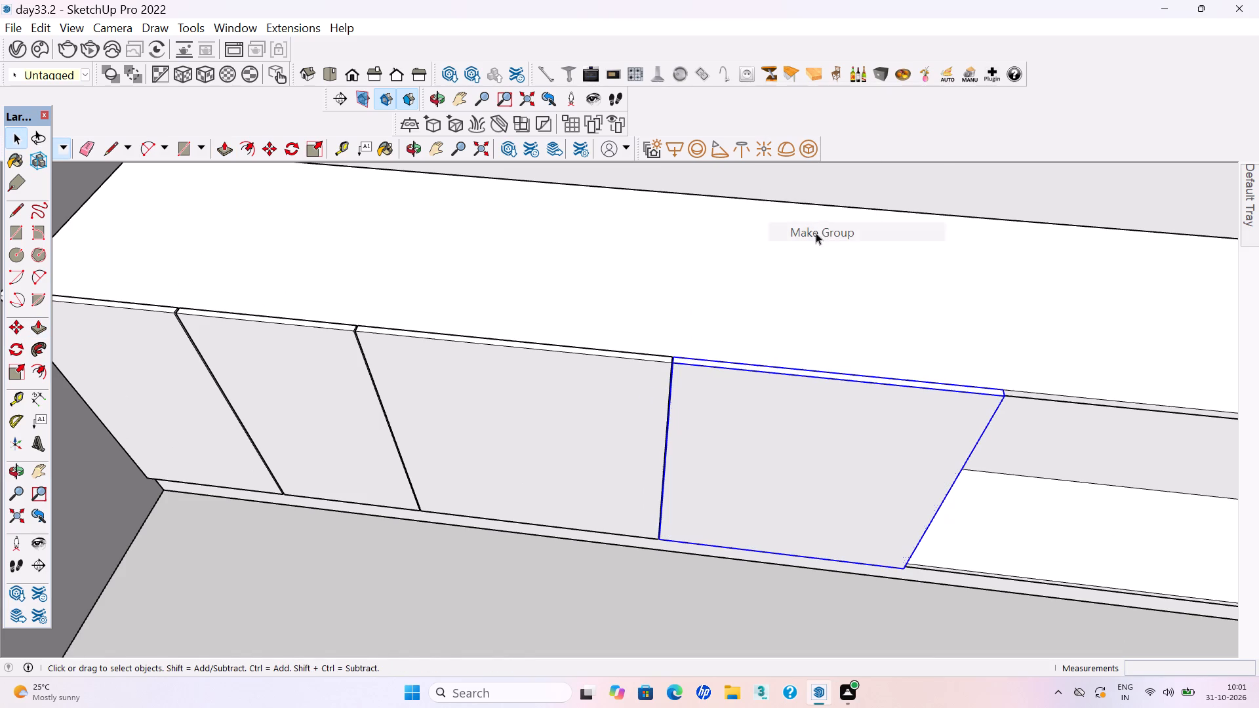
pyautogui.scroll(-8, 596, 414)
pyautogui.click(687, 557)
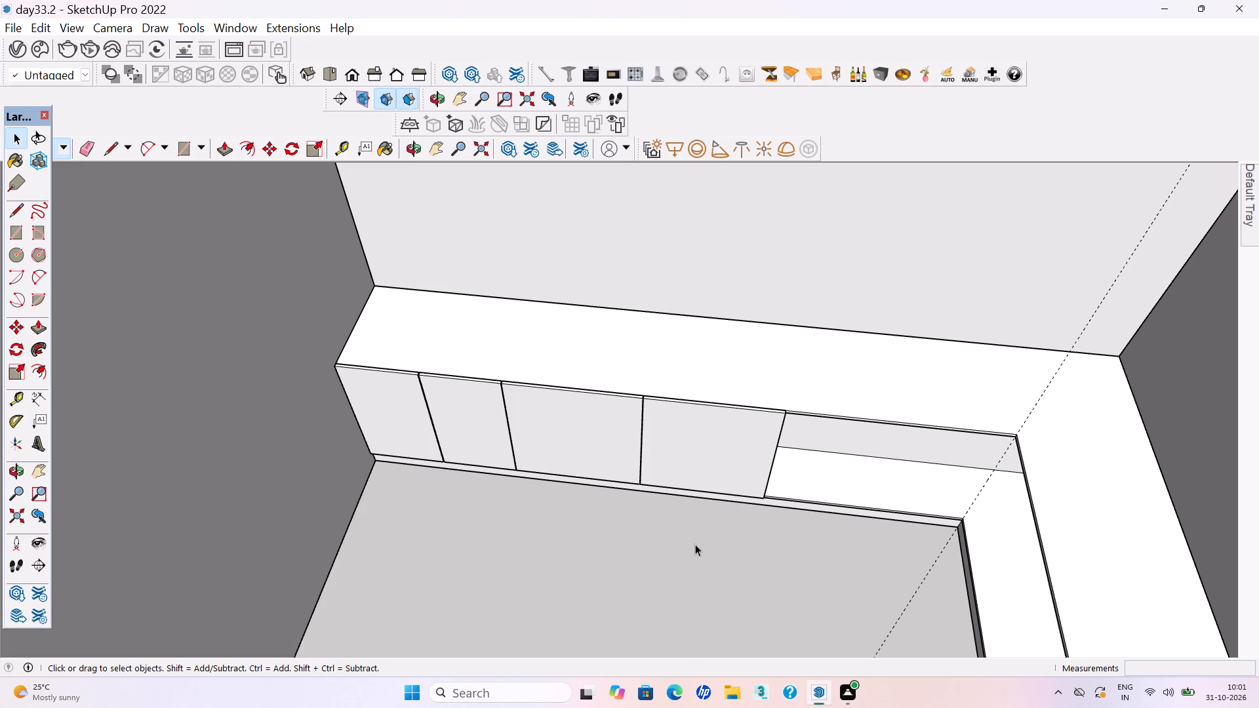
# Draw a fifth rectangle about 1'11 3/4" by 2'6 5/16" on the cabinet front, starting near the fourth panel's free top corner.
pyautogui.press('r')
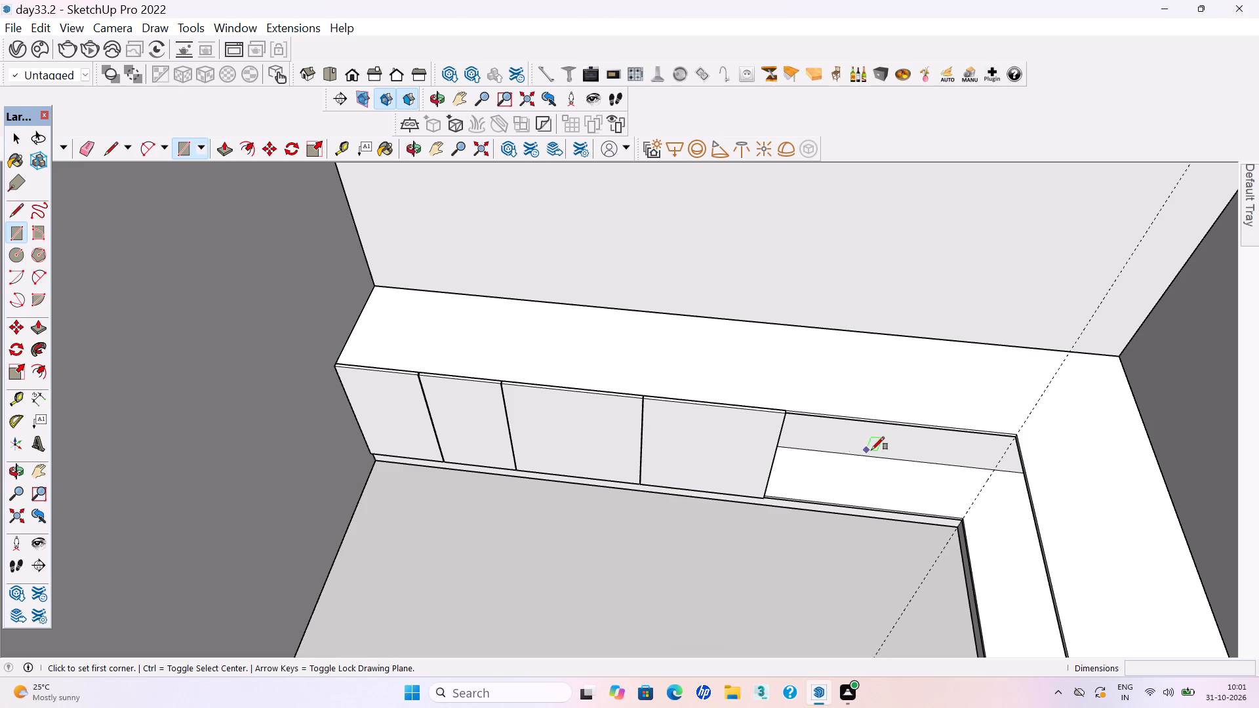
pyautogui.scroll(-4, 588, 435)
pyautogui.moveTo(861, 450); pyautogui.dragTo(799, 452, button='middle')
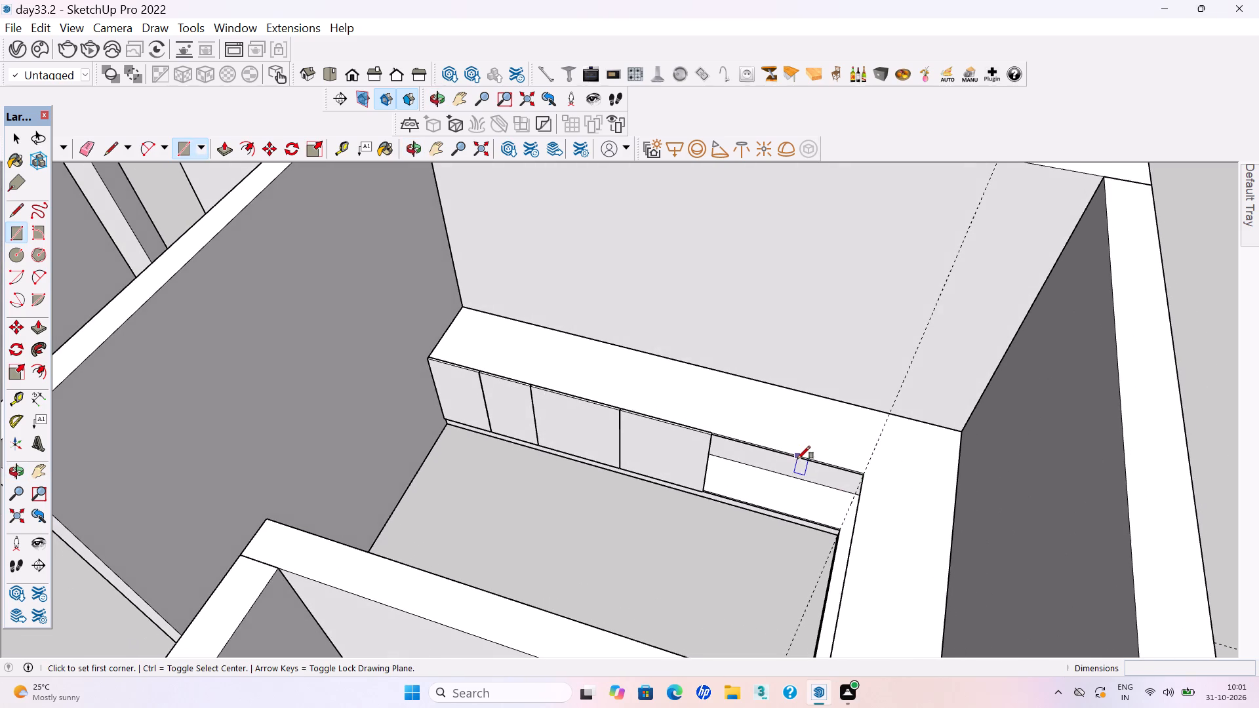
pyautogui.scroll(4, 798, 460)
pyautogui.scroll(4, 727, 435)
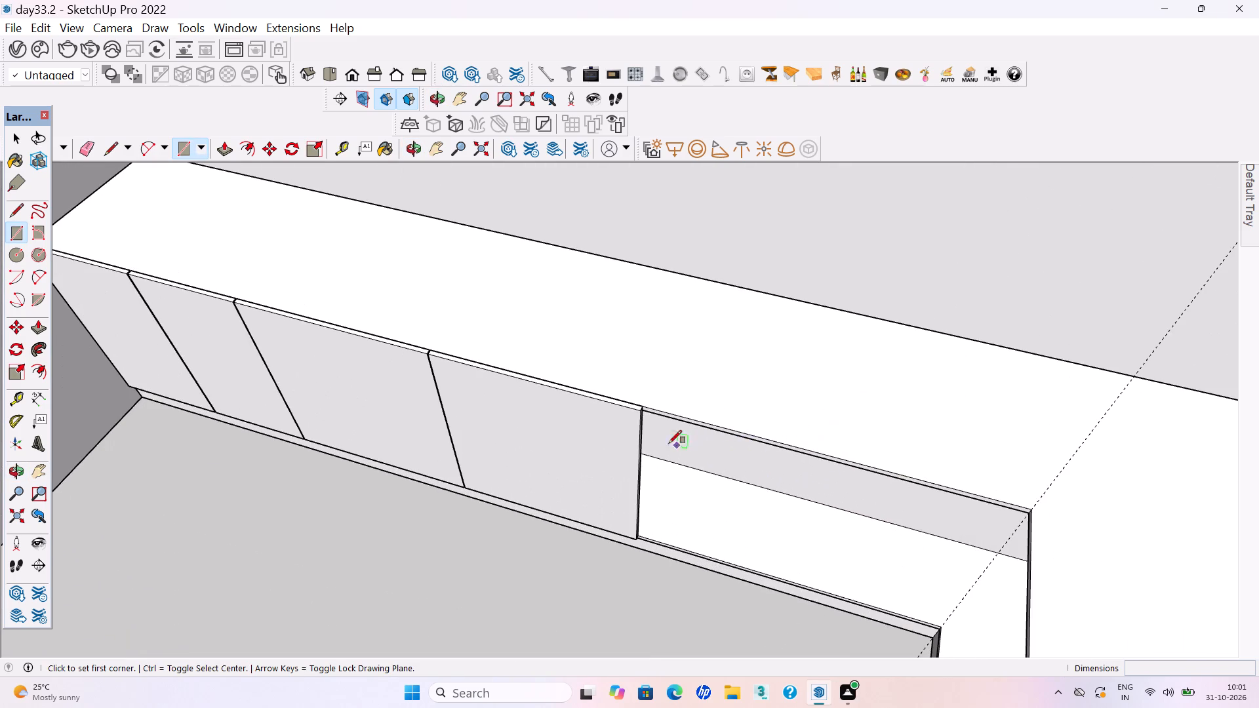
pyautogui.scroll(13, 640, 416)
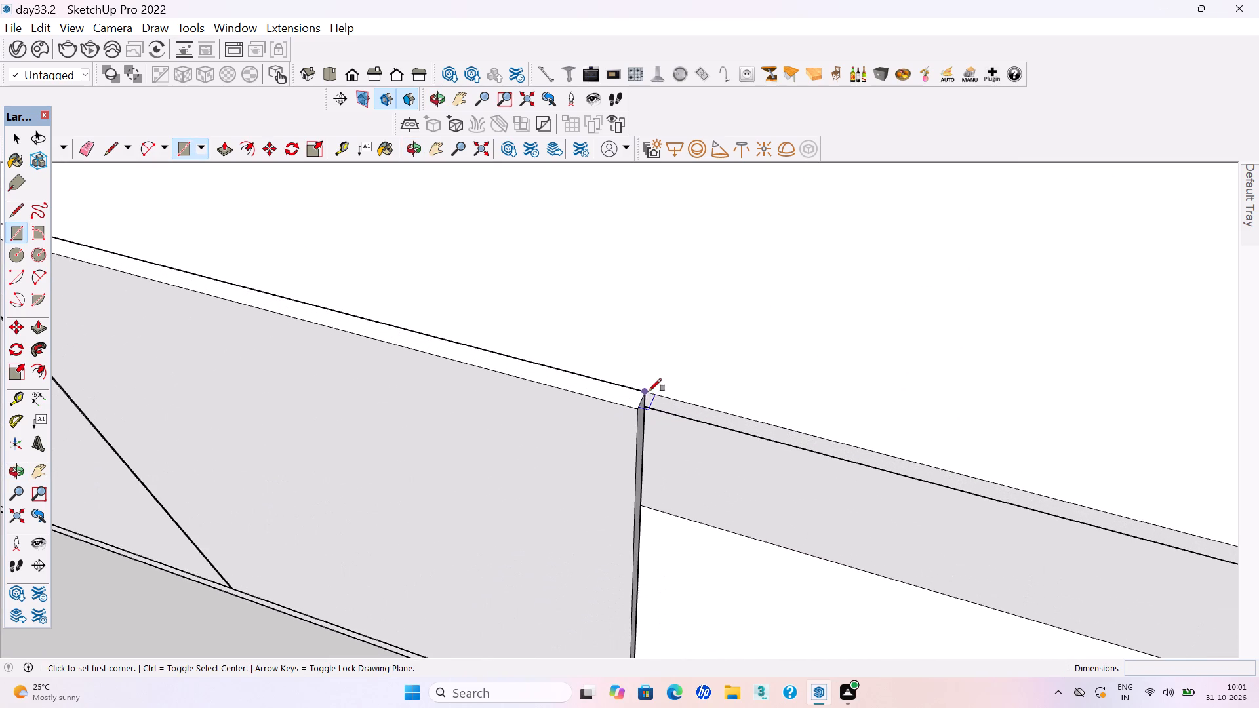
pyautogui.click(652, 393)
pyautogui.scroll(-16, 725, 382)
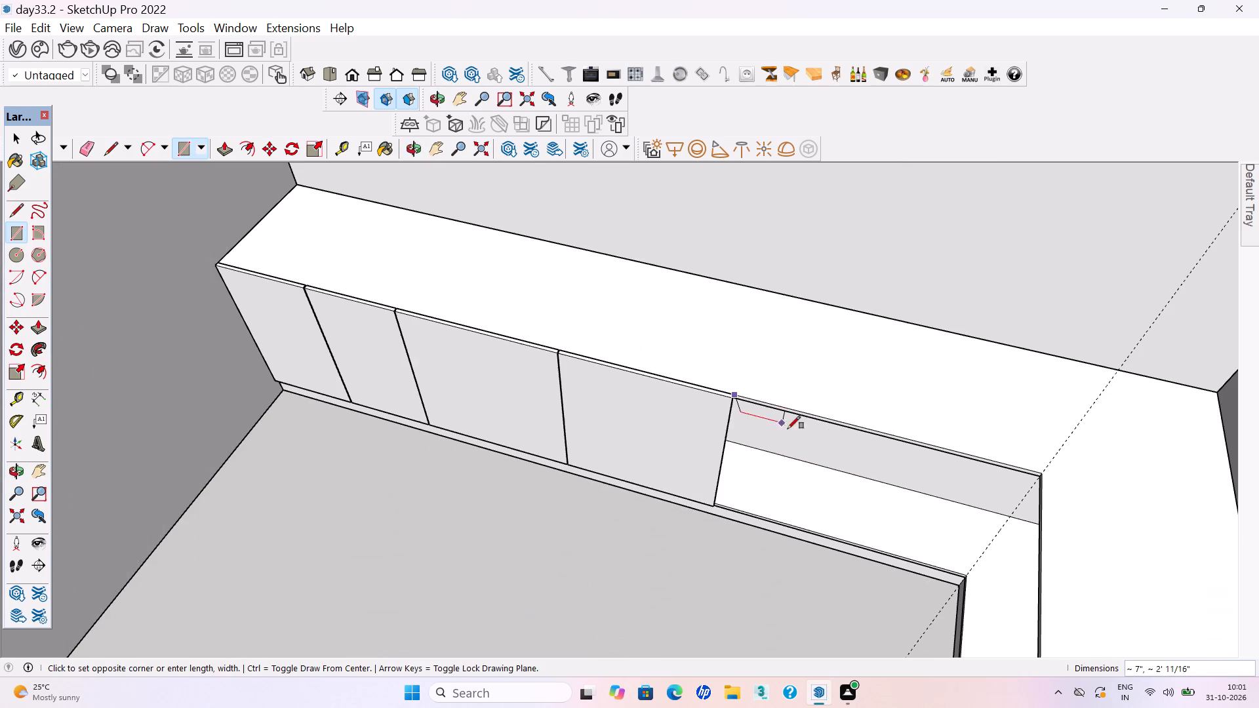
pyautogui.click(849, 541)
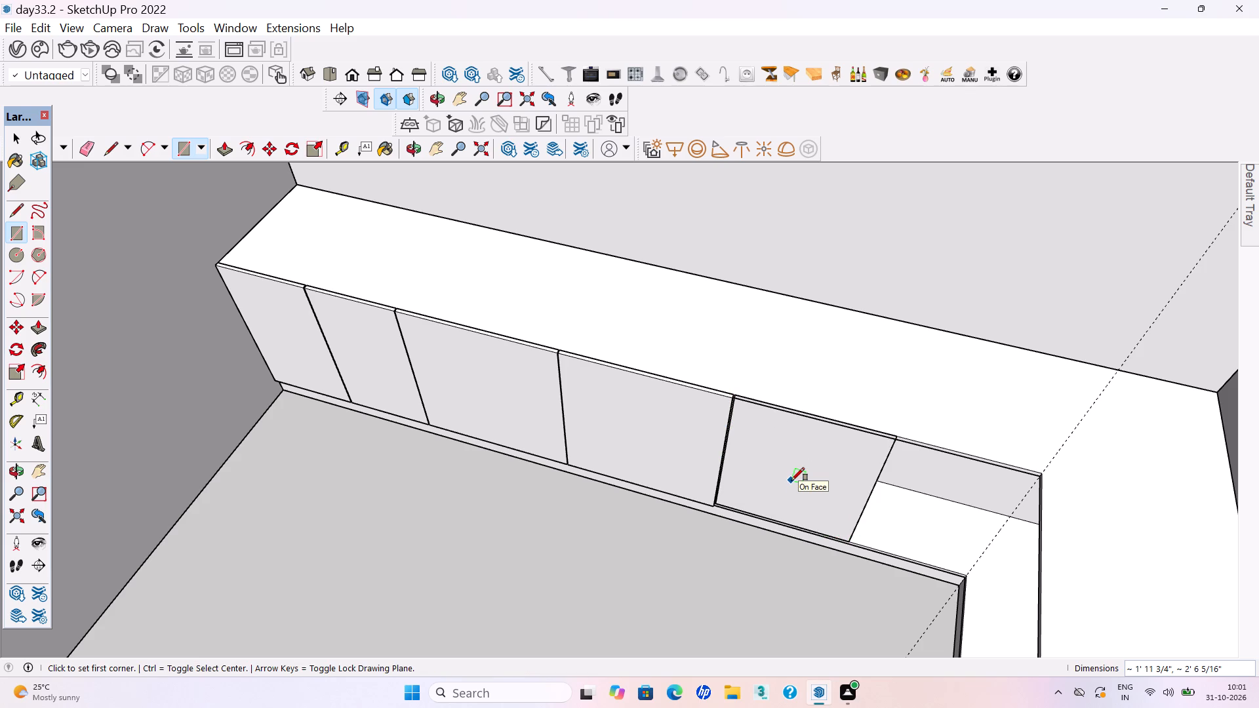
# Extrude the fifth rectangle about 11/16" with Push/Pull, flush with the fourth panel's face.
pyautogui.press('p')
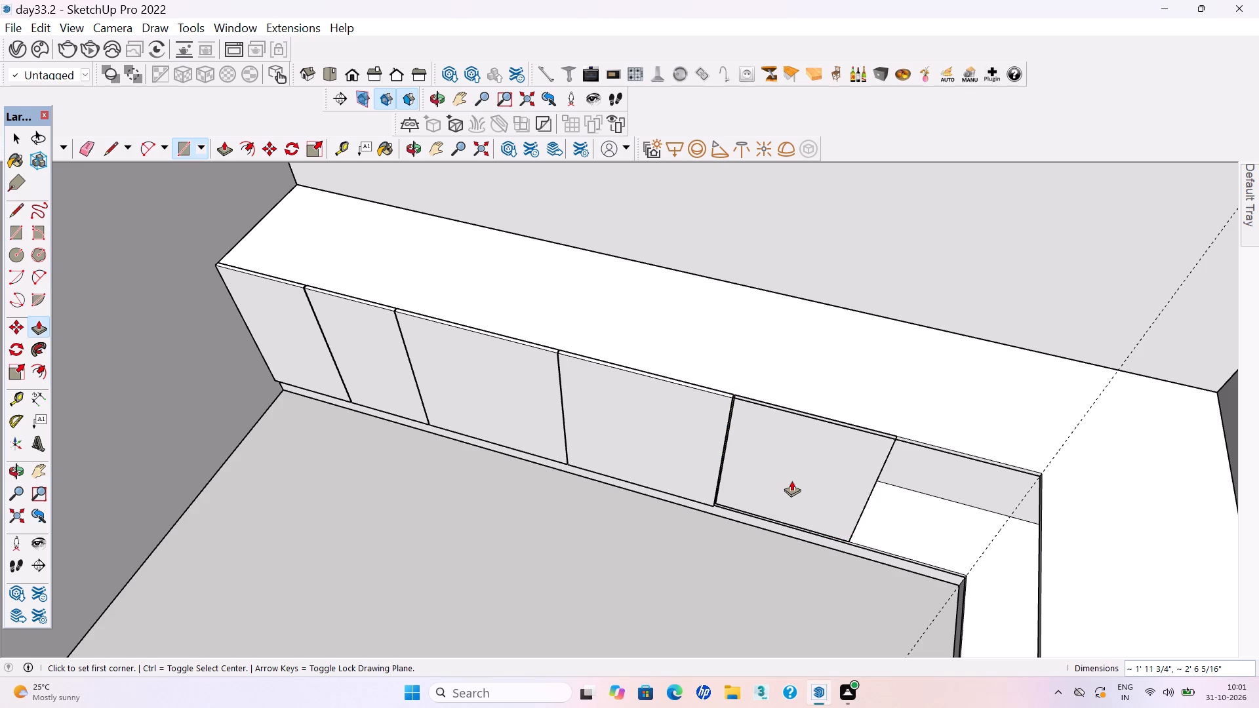
pyautogui.scroll(1, 789, 472)
pyautogui.scroll(4, 757, 422)
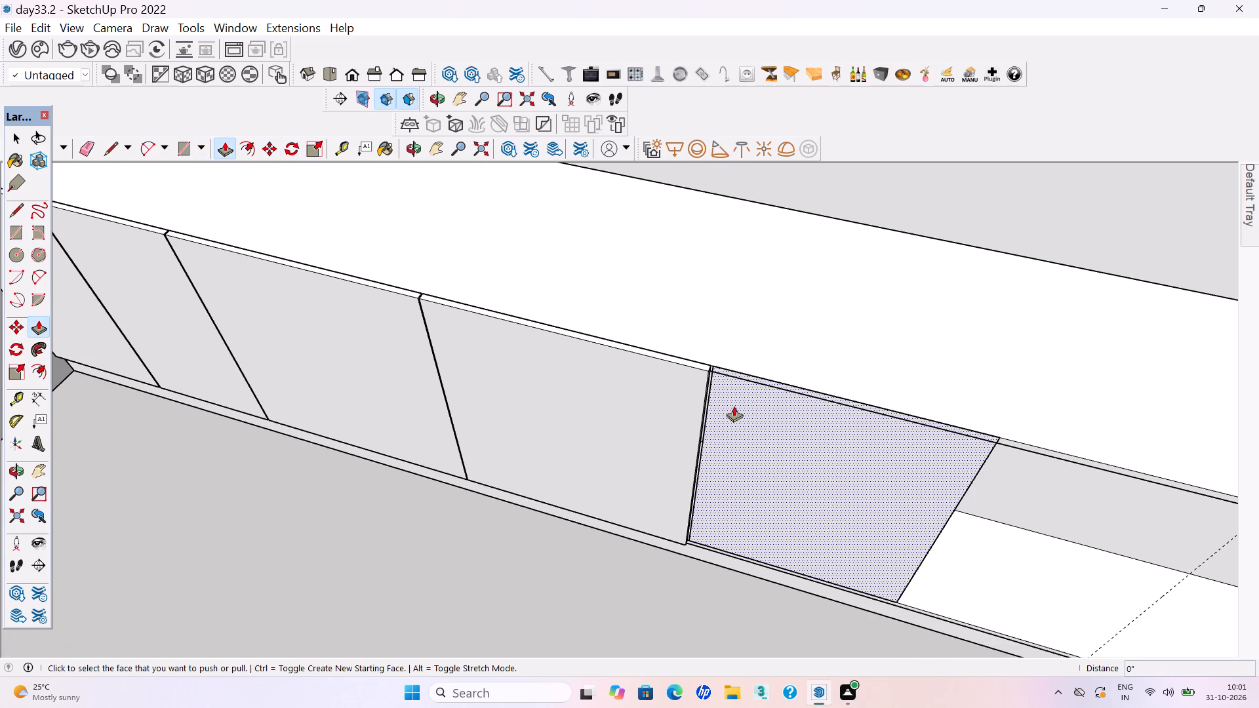
pyautogui.click(719, 391)
pyautogui.click(662, 399)
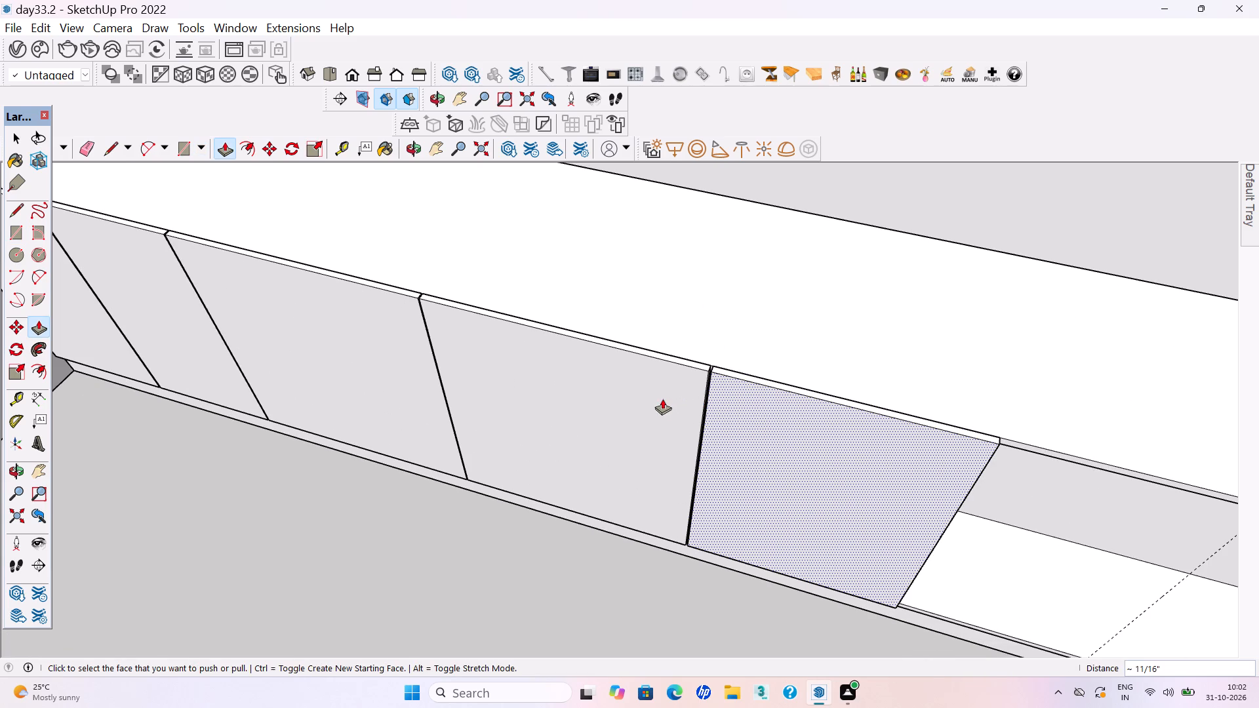
# Select all connected geometry of the fifth front panel and make it a group.
pyautogui.press('space')
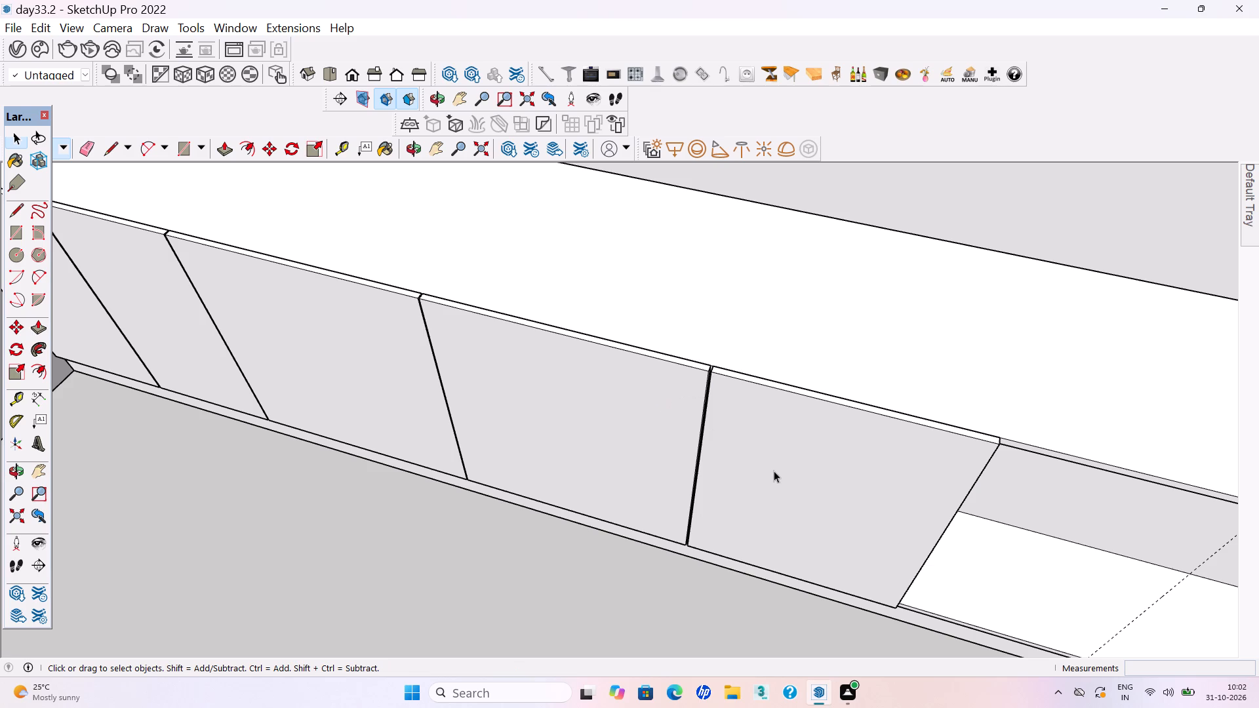
pyautogui.tripleClick(782, 481)
pyautogui.rightClick(782, 481)
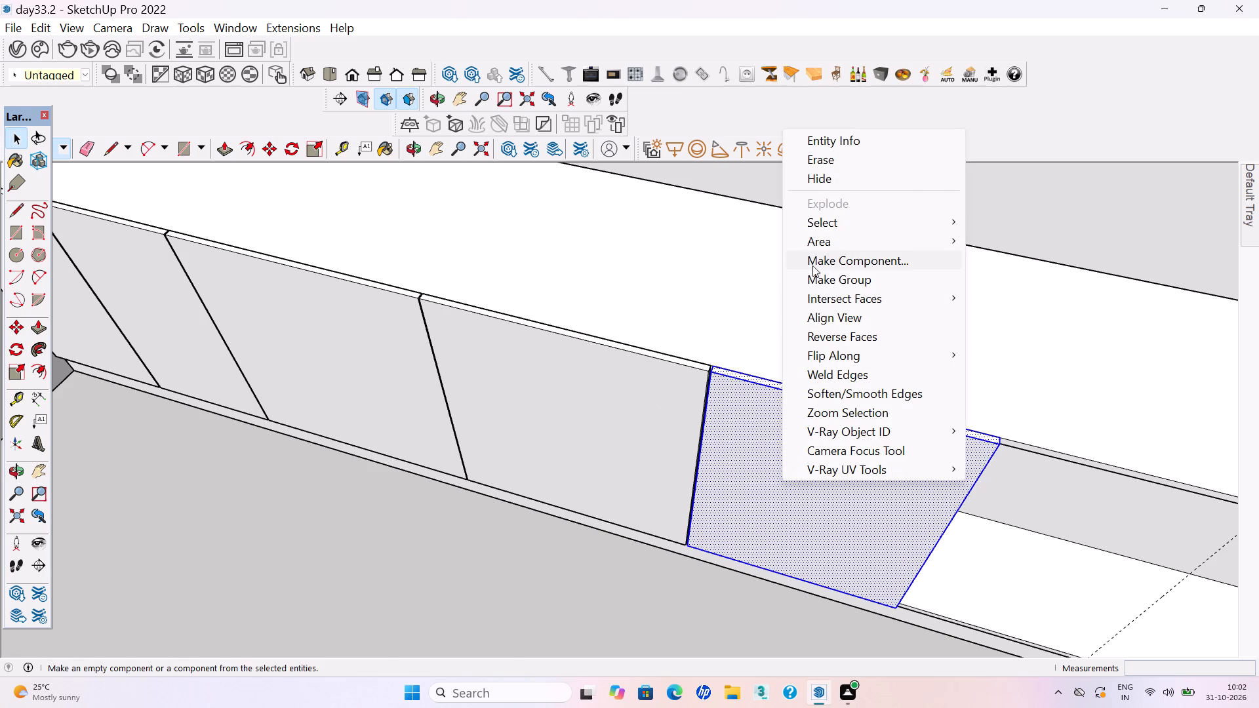
pyautogui.click(812, 275)
pyautogui.scroll(-4, 637, 344)
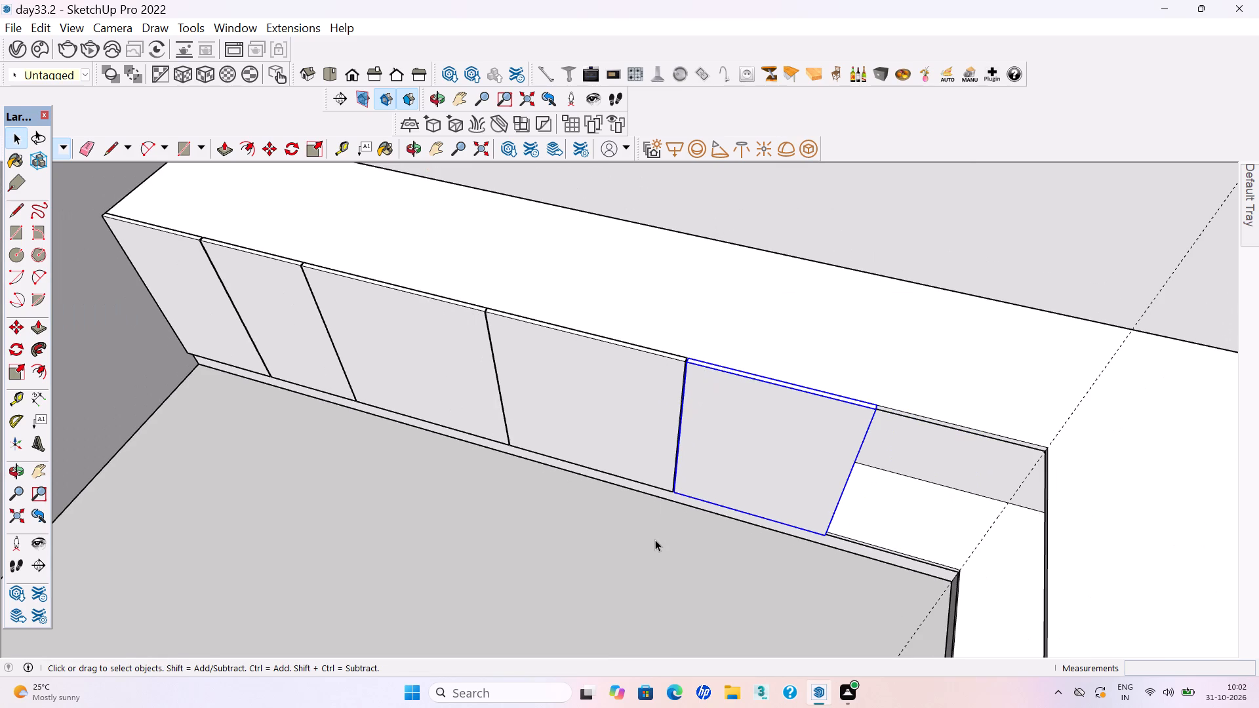
pyautogui.click(655, 540)
# Save the model.
pyautogui.hotkey('ctrl', 's')
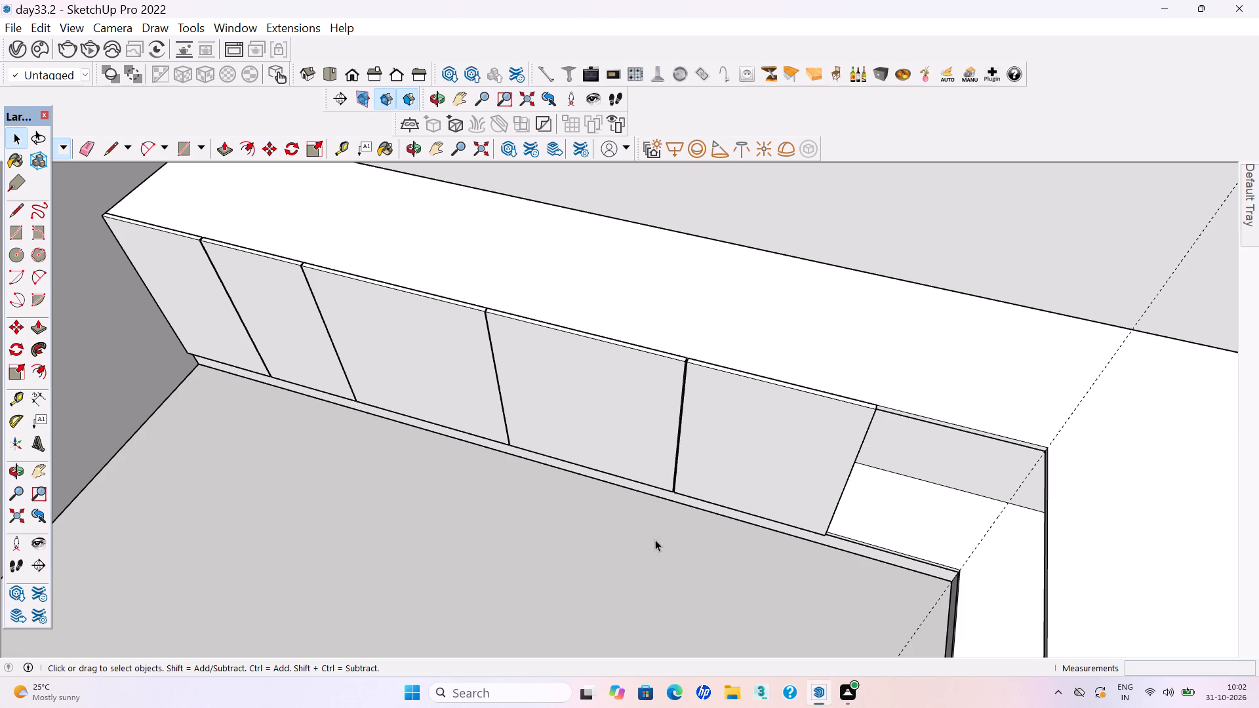
# Draw a rectangle about 1'7 1/2" by 2'6 5/16" over the remaining opening, from the fifth panel's top corner to the cabinet's inner corner.
pyautogui.press('r')
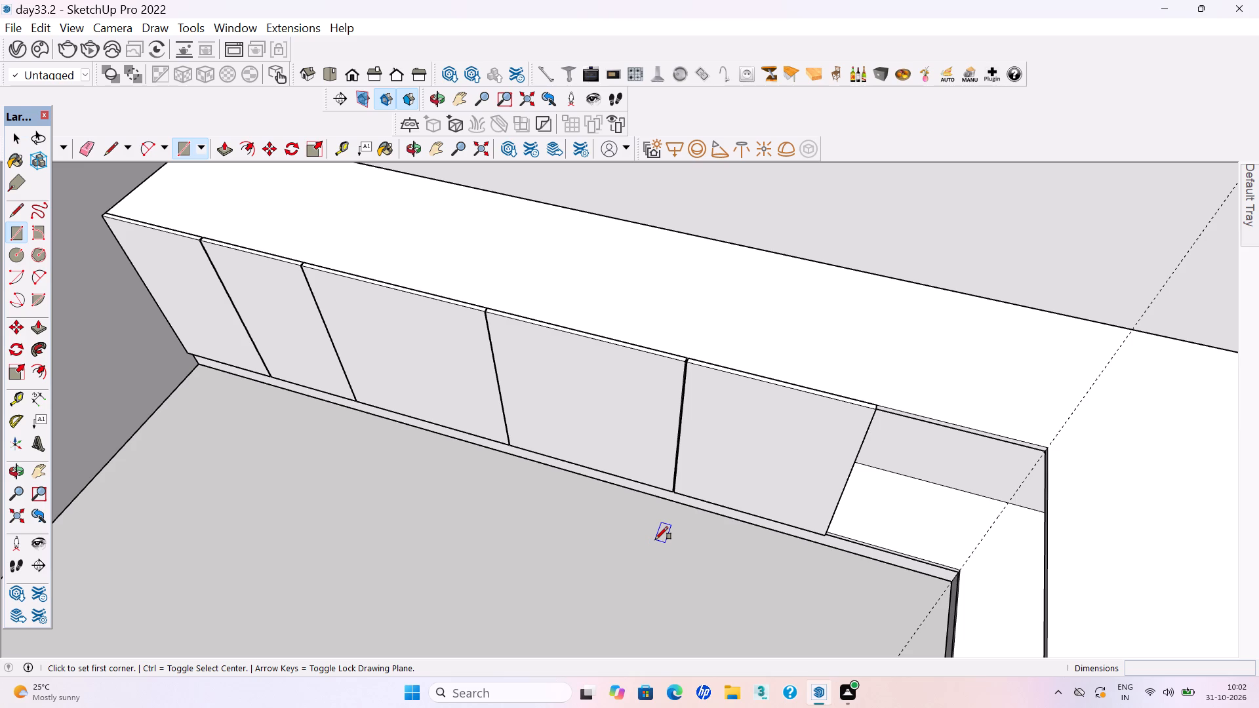
pyautogui.scroll(9, 1028, 433)
pyautogui.scroll(2, 740, 418)
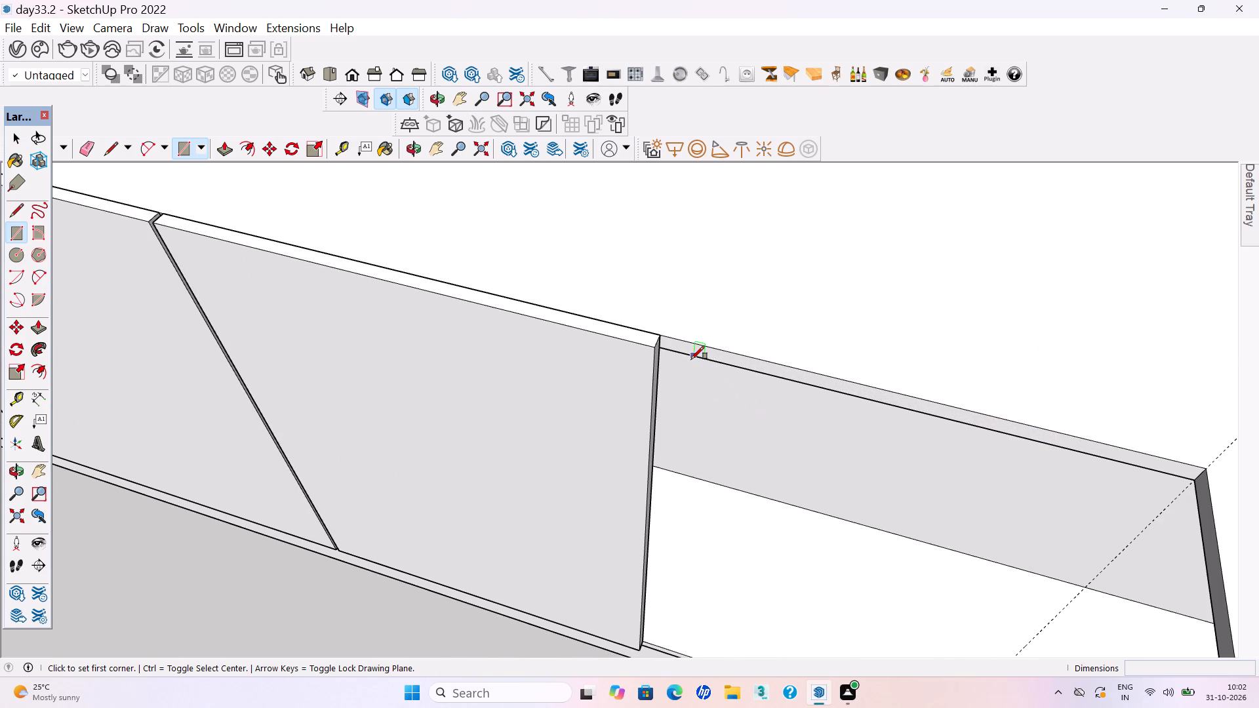
pyautogui.scroll(2, 689, 357)
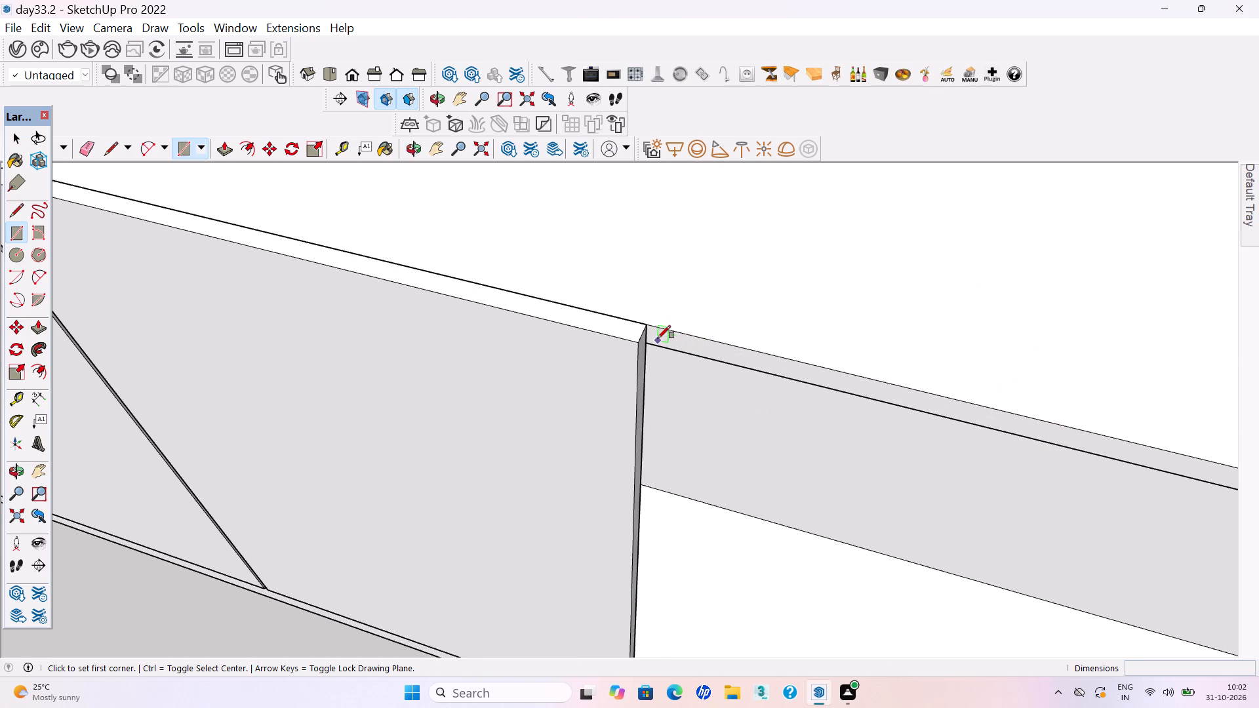
pyautogui.click(651, 326)
pyautogui.scroll(-8, 765, 323)
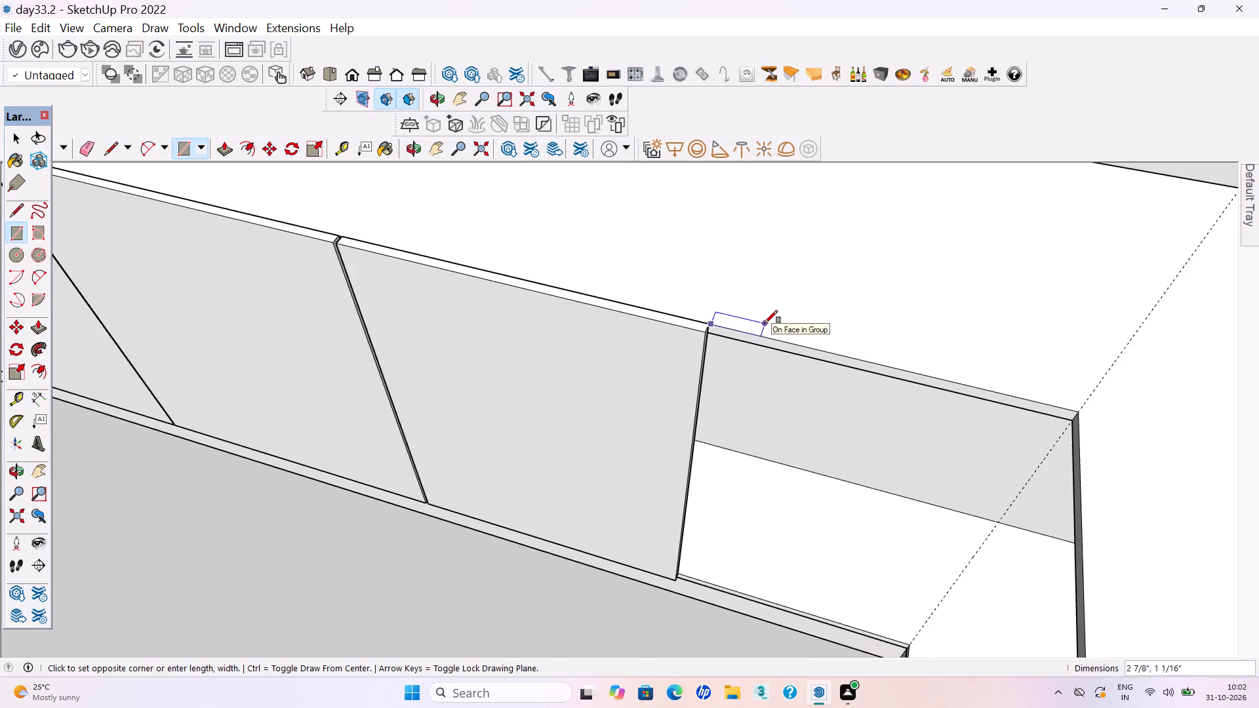
pyautogui.scroll(-3, 765, 323)
pyautogui.click(884, 584)
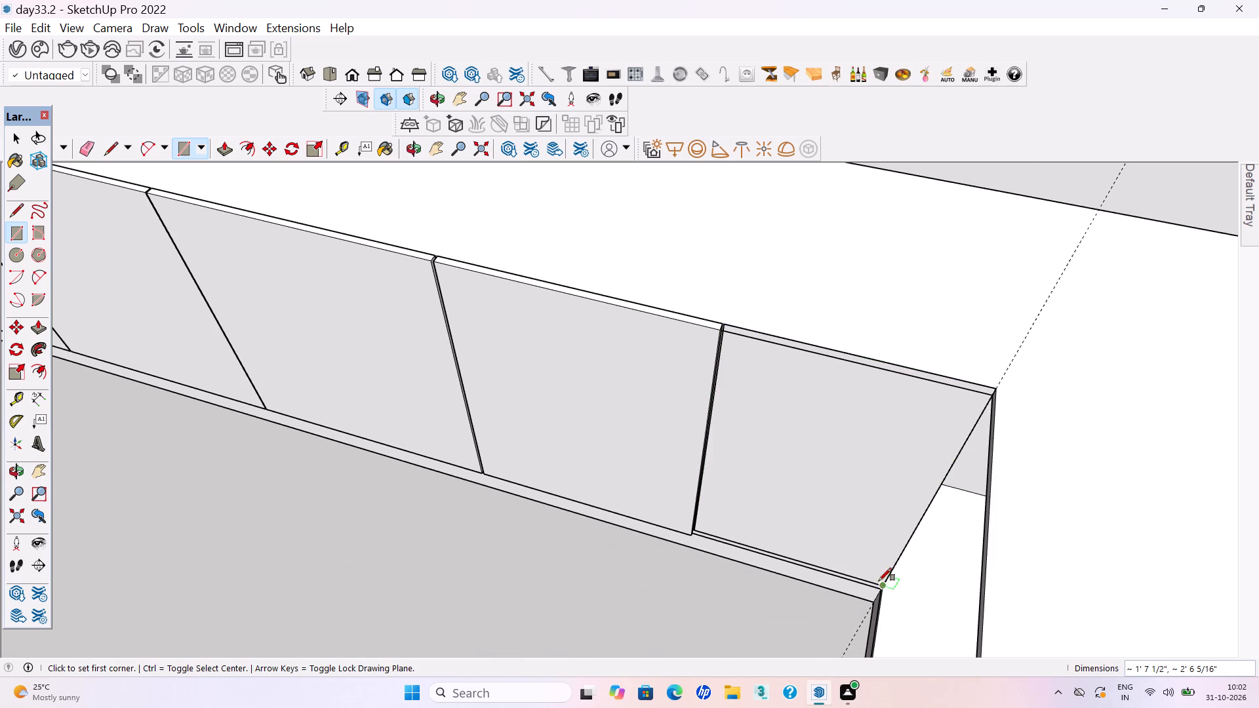
# Extrude the last rectangle beside the inner corner about 11/16" with Push/Pull, flush with the fifth panel's face.
pyautogui.press('p')
pyautogui.press('Return')
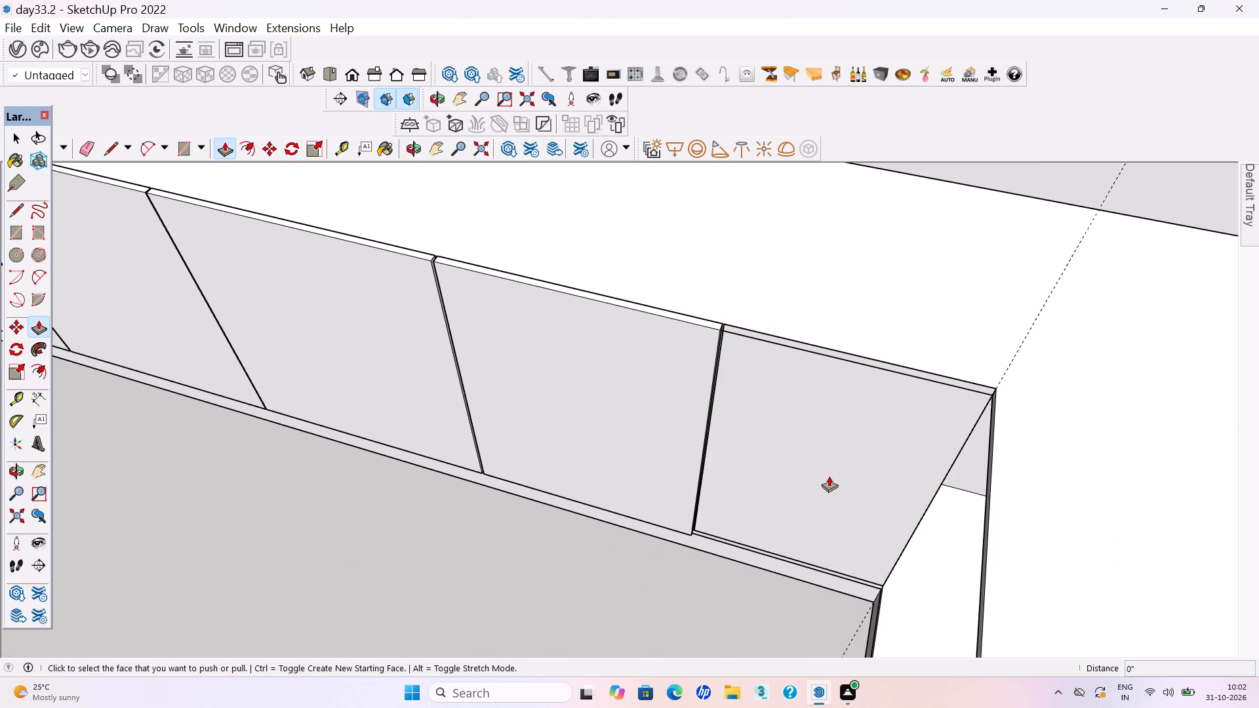
pyautogui.click(723, 359)
pyautogui.click(668, 368)
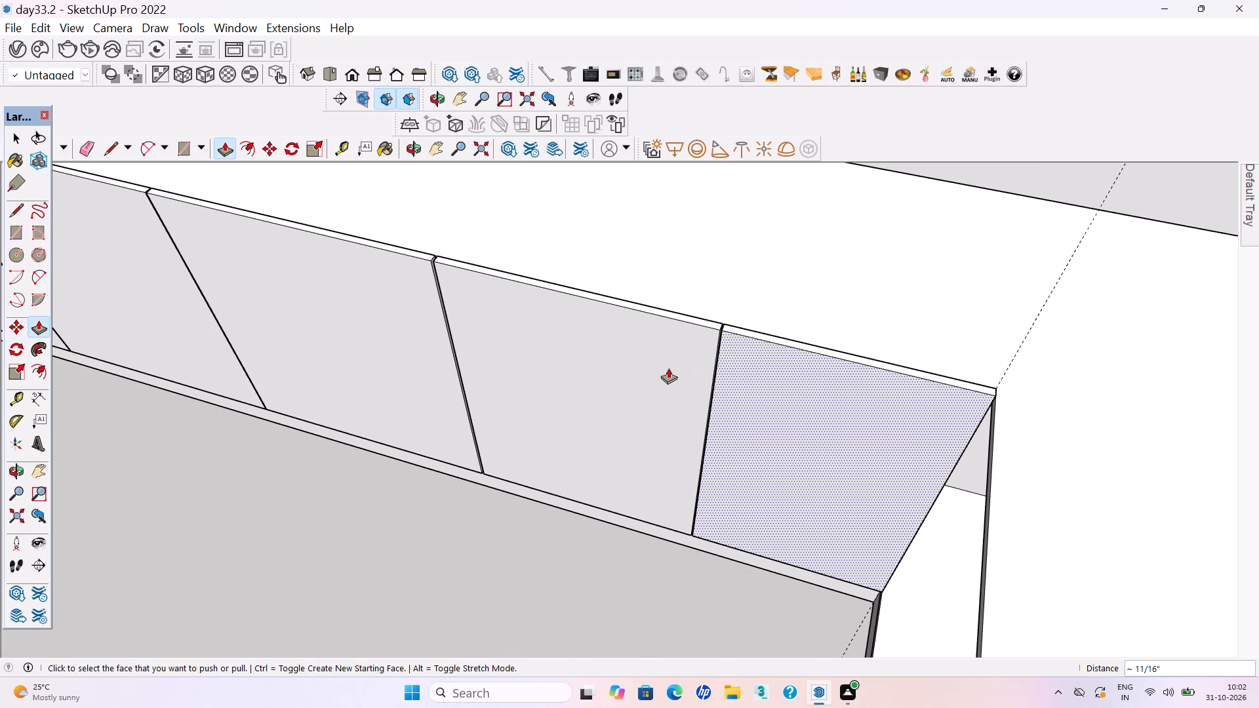
# Select all connected geometry of the sixth front panel beside the inner corner and make it a group.
pyautogui.press('space')
pyautogui.tripleClick(756, 431)
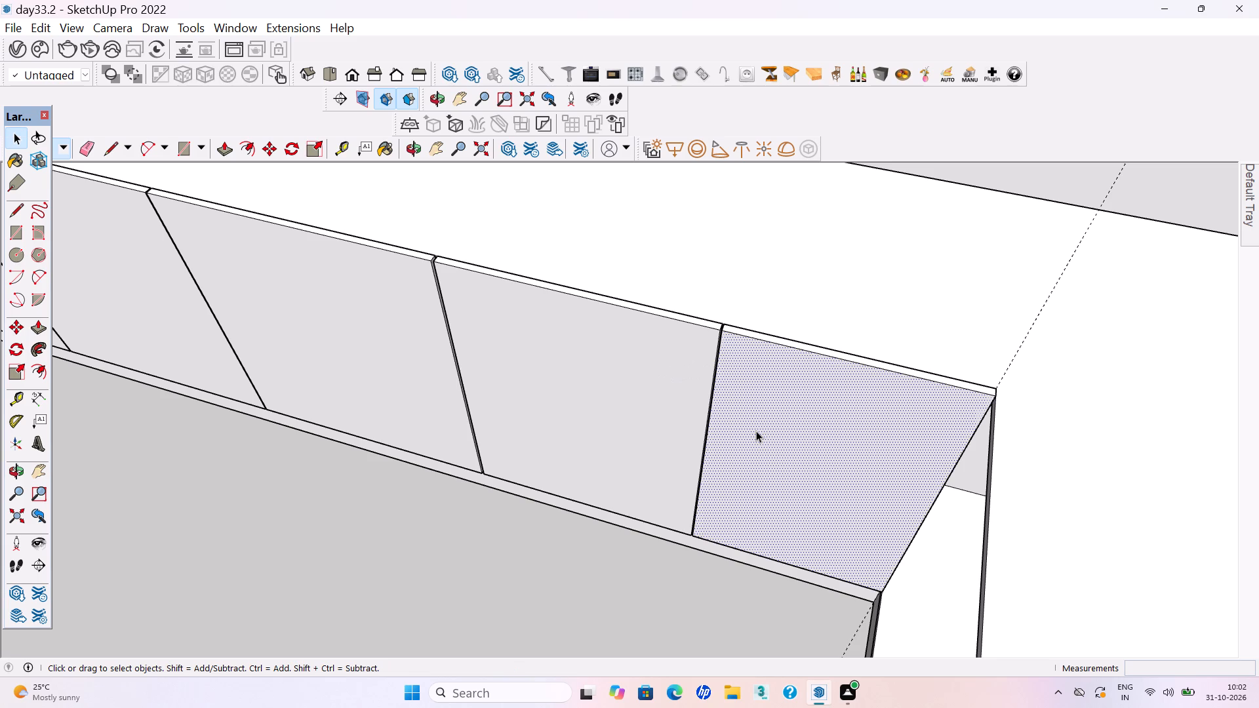
pyautogui.rightClick(758, 431)
pyautogui.click(813, 228)
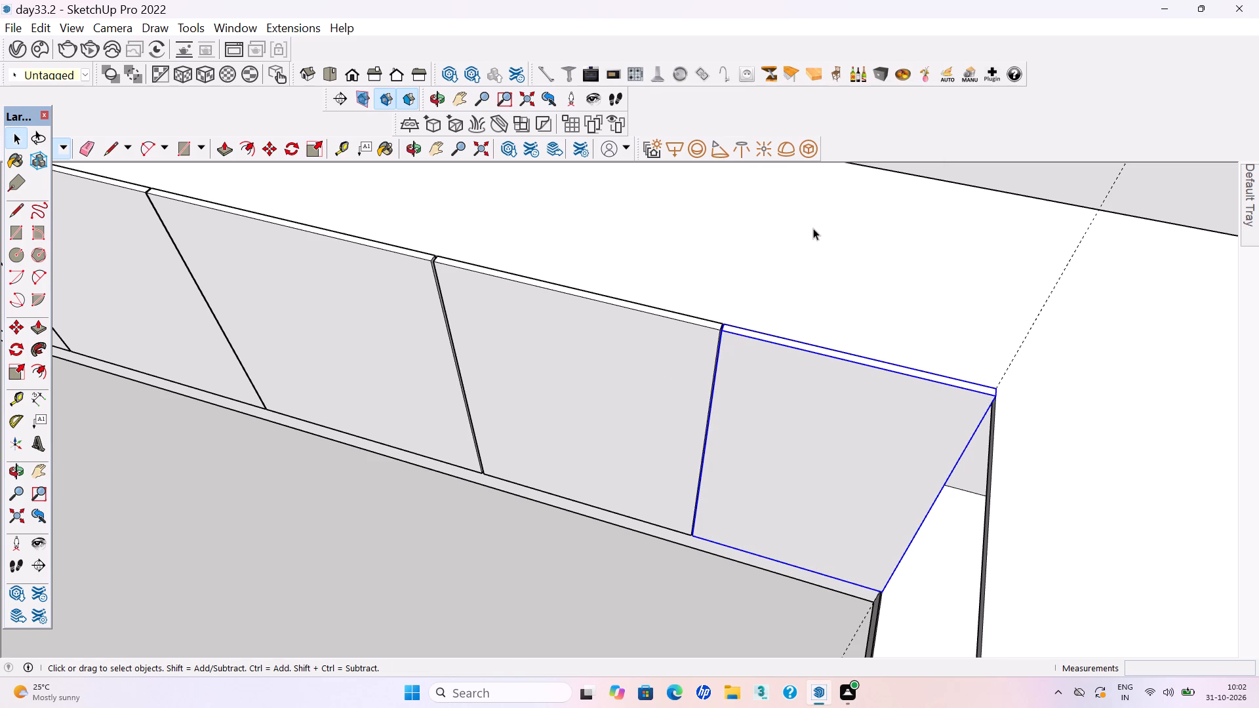
pyautogui.scroll(-5, 817, 331)
pyautogui.scroll(-10, 718, 372)
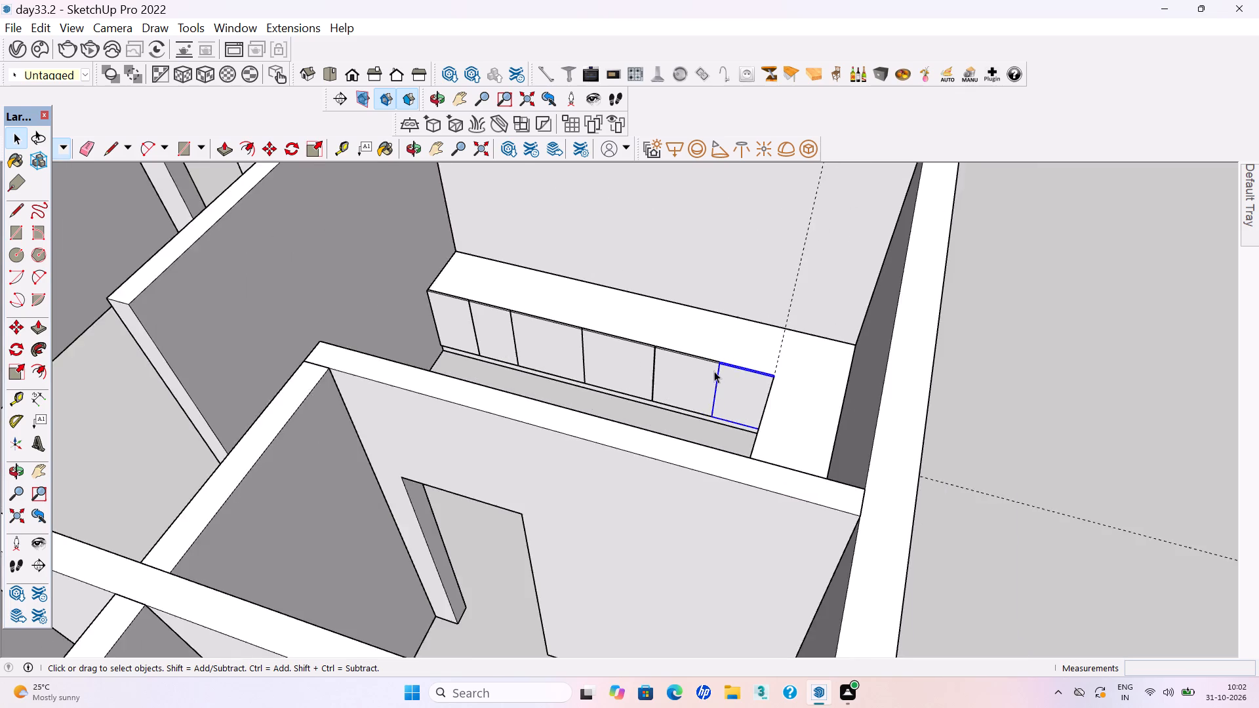
pyautogui.scroll(-12, 714, 371)
pyautogui.click(902, 498)
# Draw a rectangle about 2'6 5/16" by 2' on the cabinet's other wing front, starting at the inner corner.
pyautogui.scroll(-4, 884, 484)
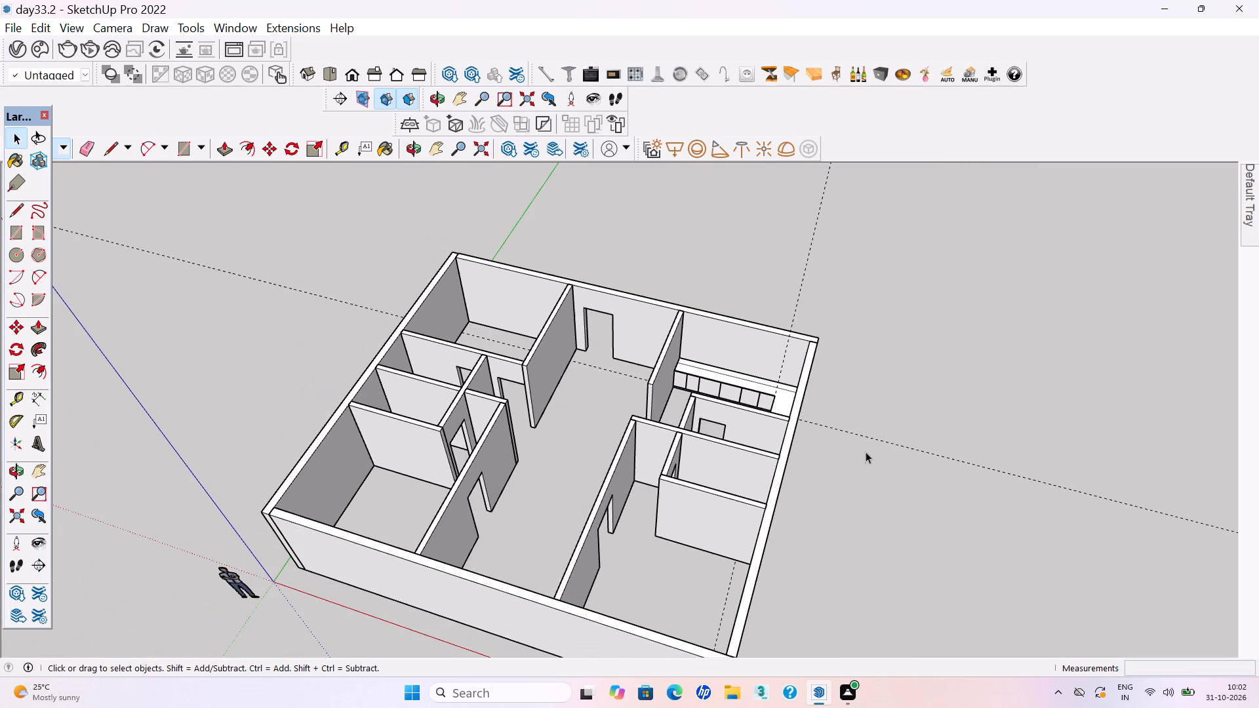
pyautogui.moveTo(699, 390); pyautogui.dragTo(1213, 465, button='middle')
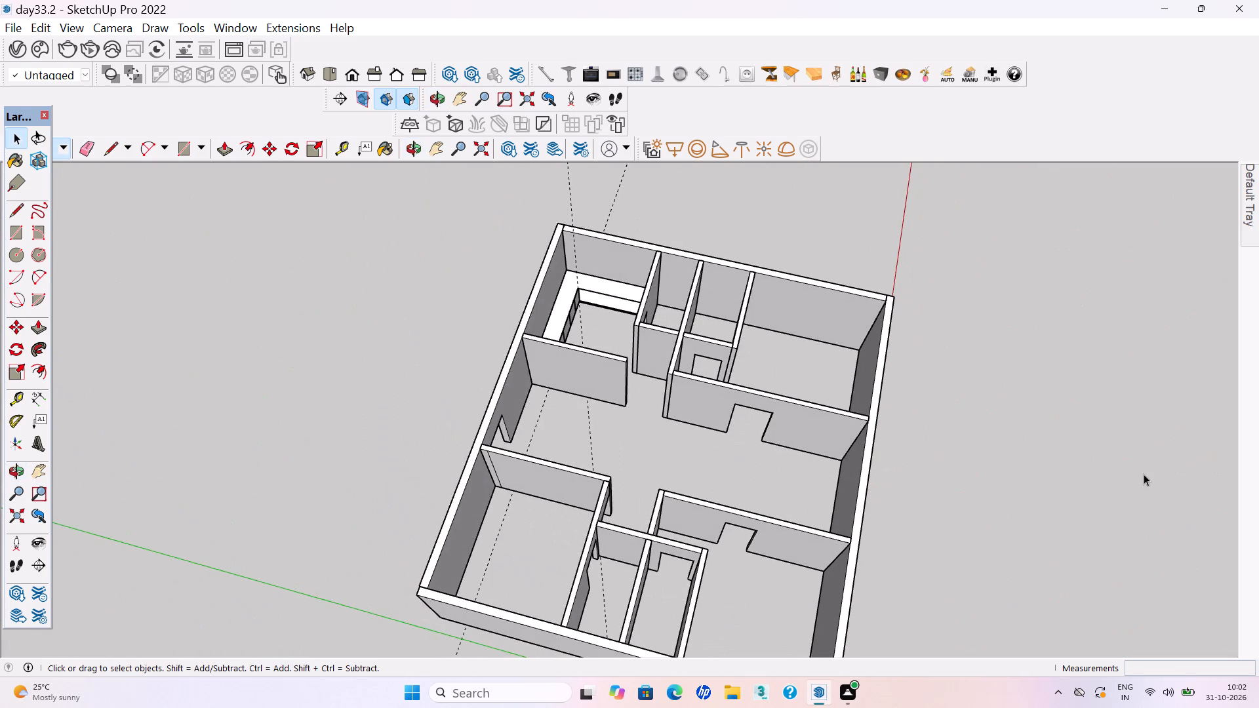
pyautogui.click(1144, 474)
pyautogui.scroll(13, 502, 271)
pyautogui.scroll(5, 679, 303)
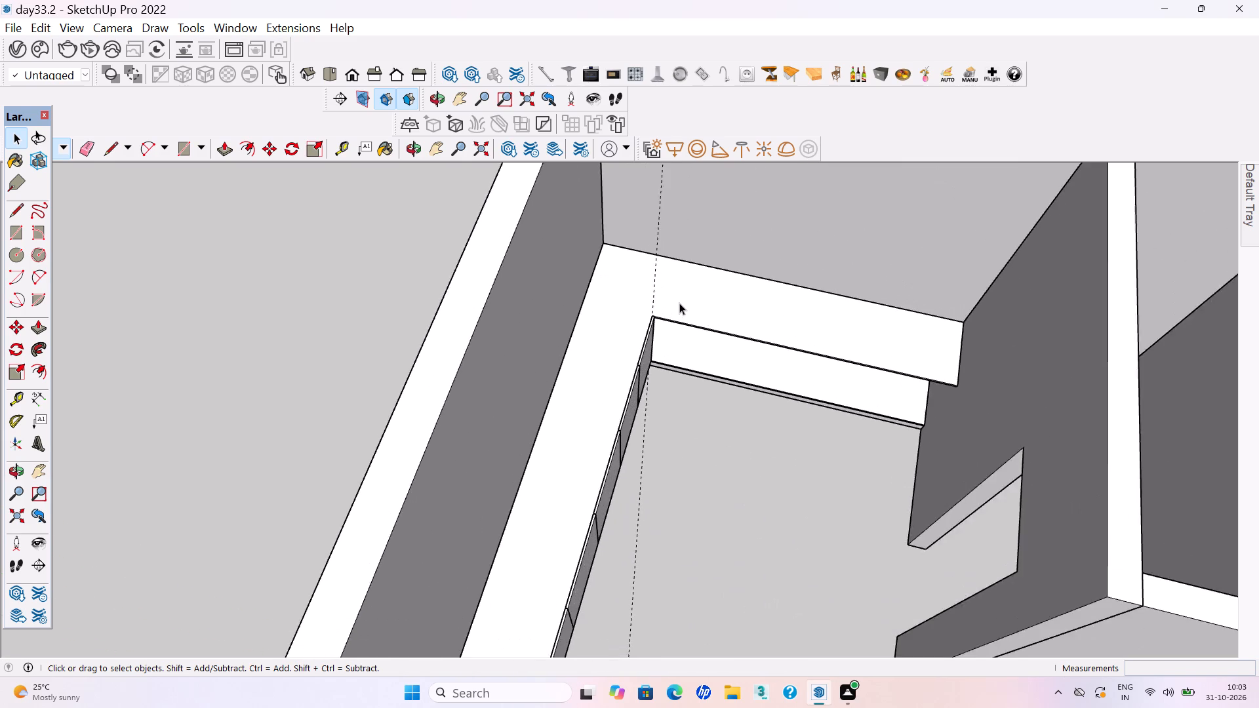
pyautogui.scroll(5, 679, 303)
pyautogui.moveTo(677, 312); pyautogui.dragTo(654, 274, button='middle')
pyautogui.scroll(1, 662, 320)
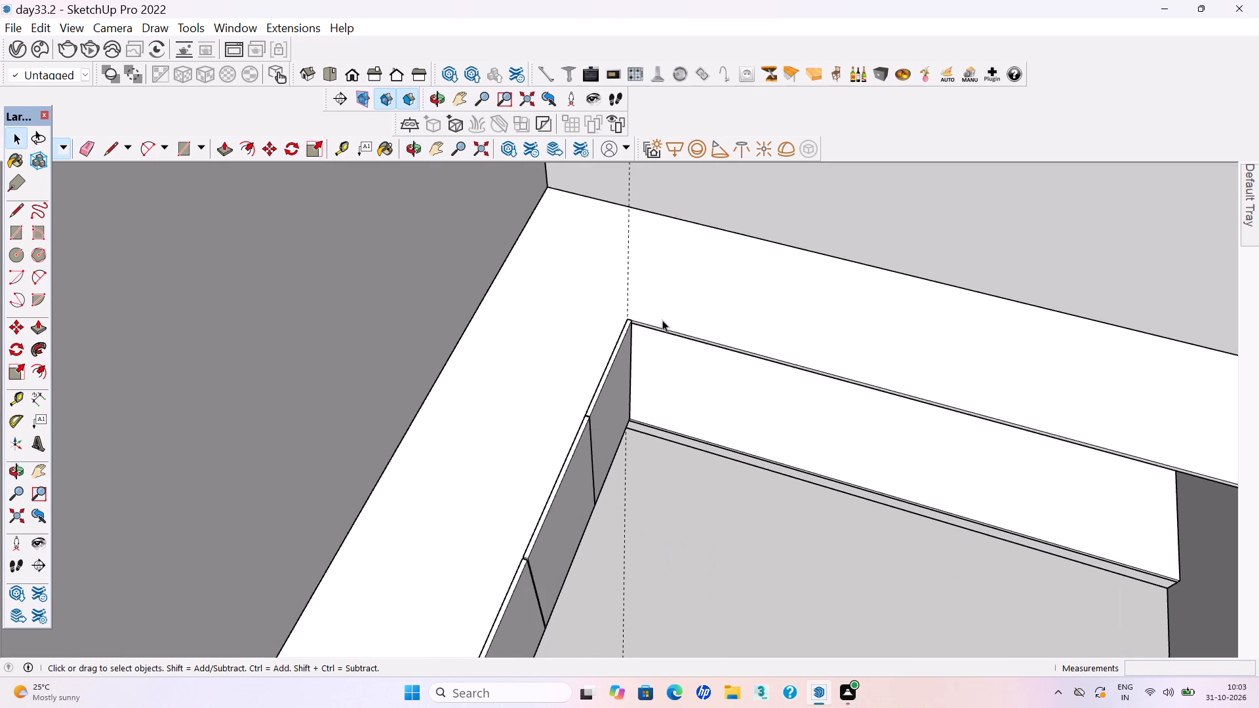
pyautogui.scroll(1, 662, 320)
pyautogui.press('r')
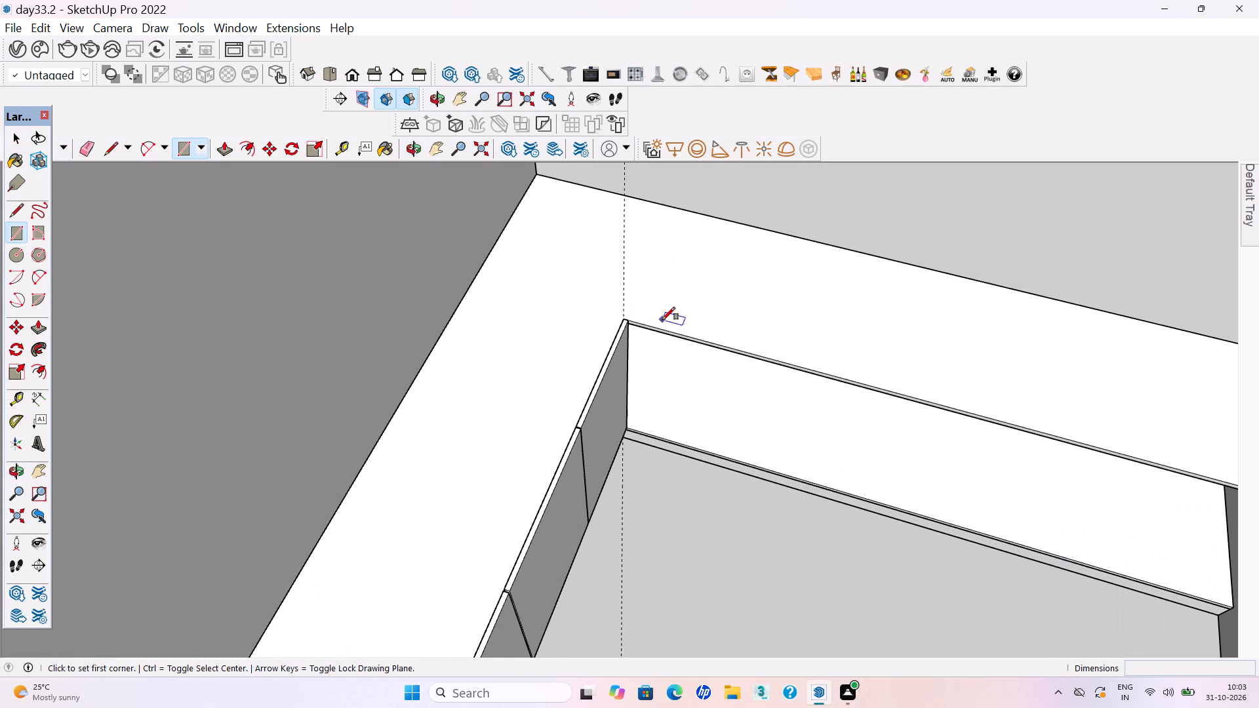
pyautogui.scroll(5, 616, 340)
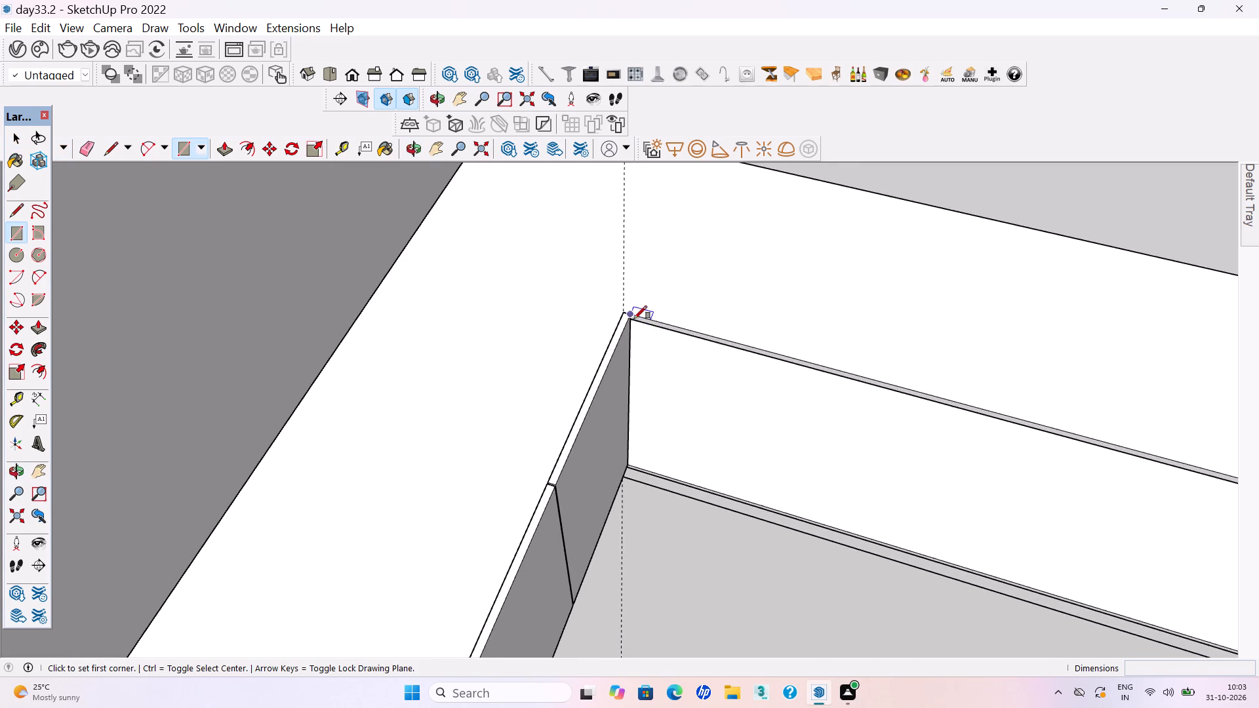
pyautogui.scroll(7, 634, 319)
pyautogui.click(637, 317)
pyautogui.scroll(-7, 639, 315)
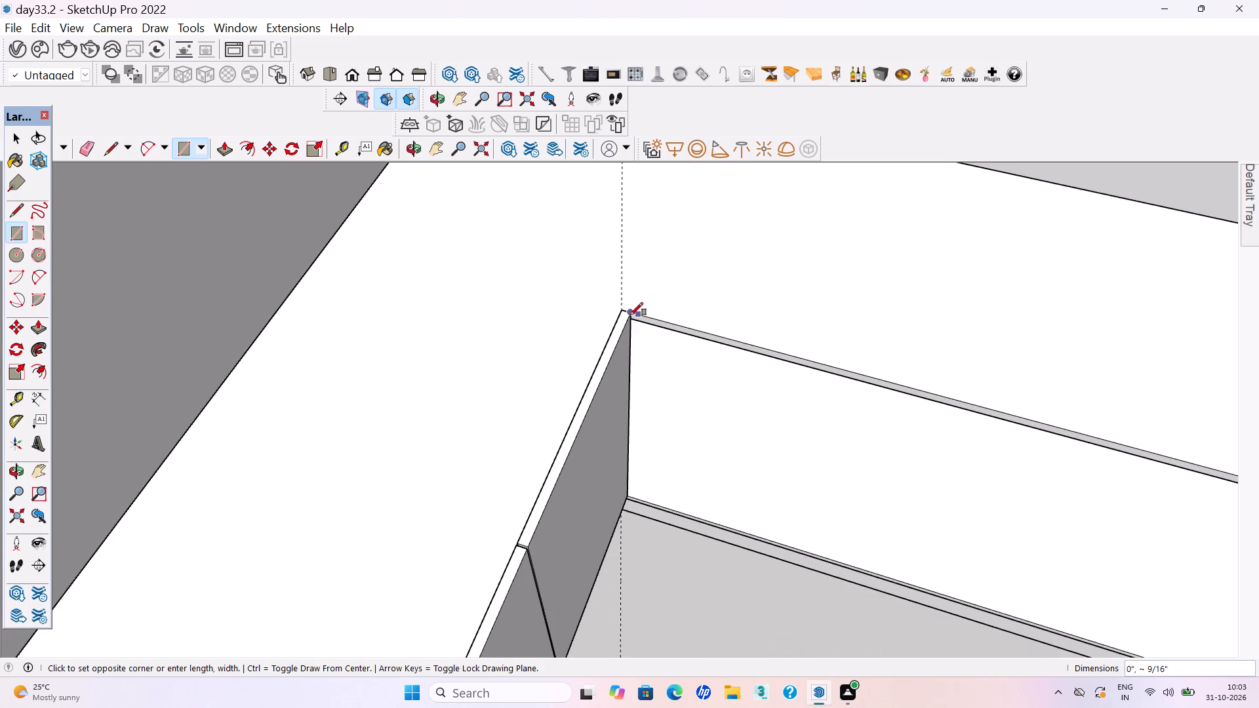
pyautogui.scroll(-9, 630, 315)
pyautogui.click(747, 435)
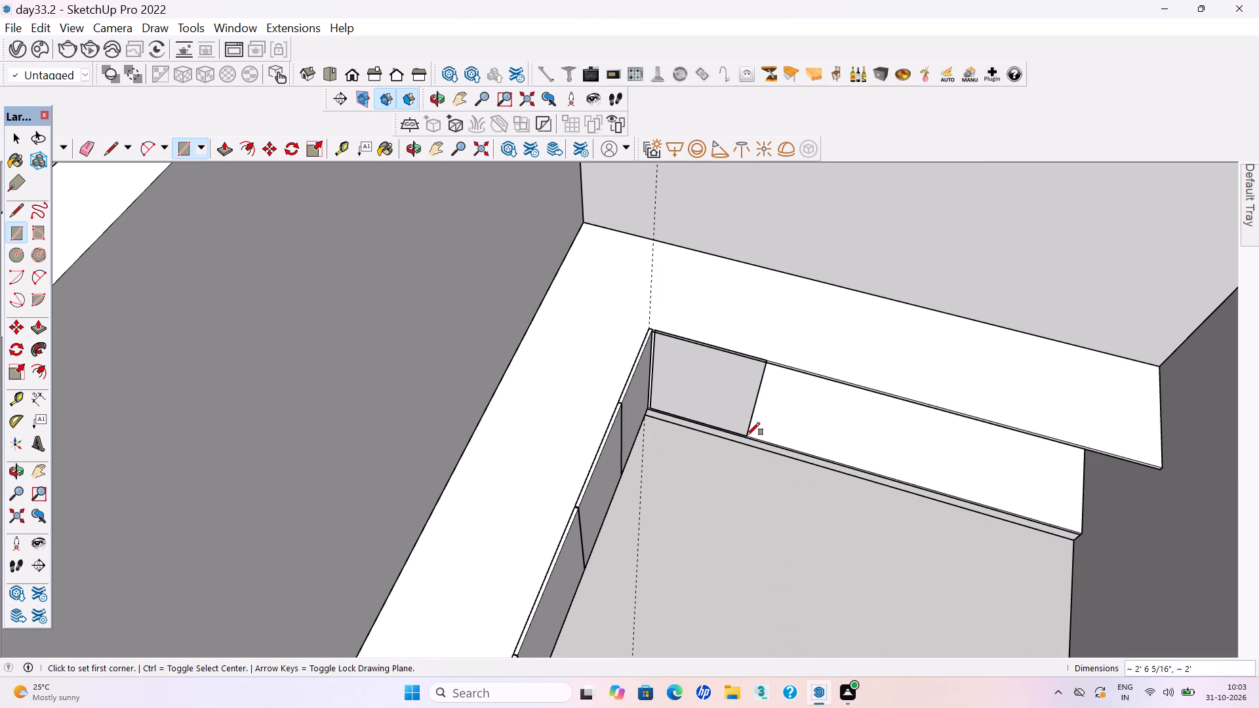
# Extrude the new rectangle beside the inner corner by 18 mm with Push/Pull.
pyautogui.press('p')
pyautogui.click(687, 368)
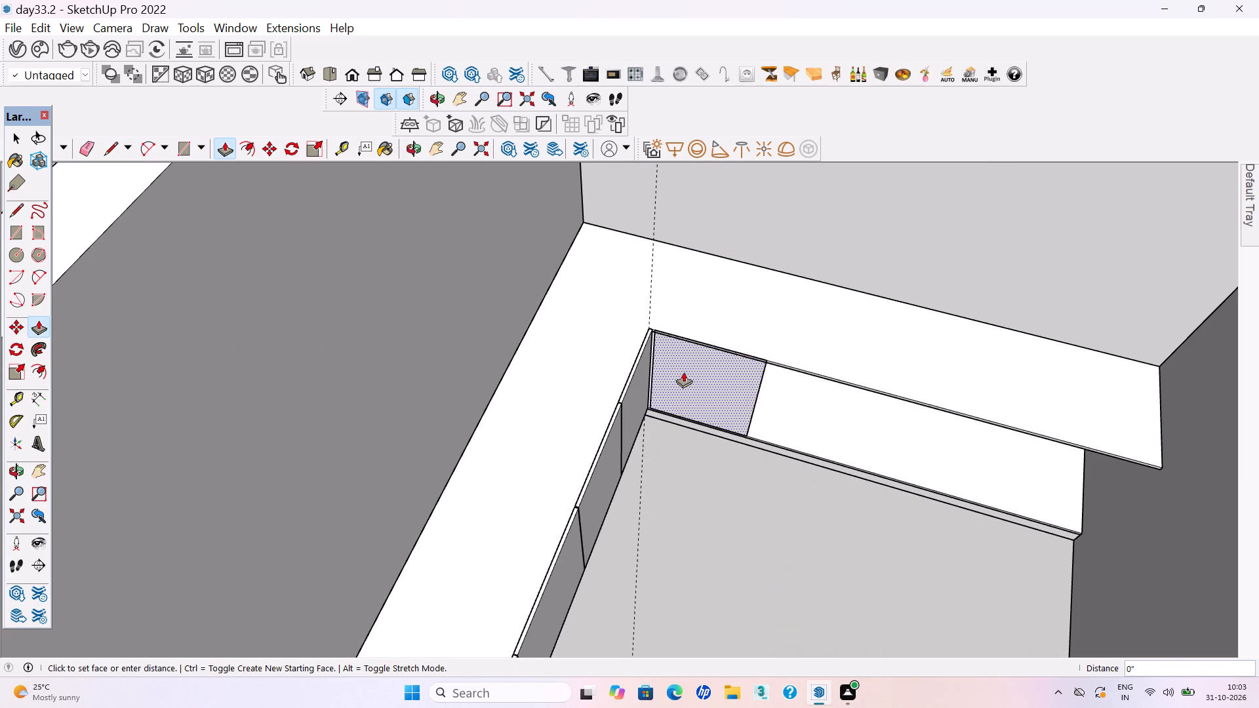
pyautogui.write('18')
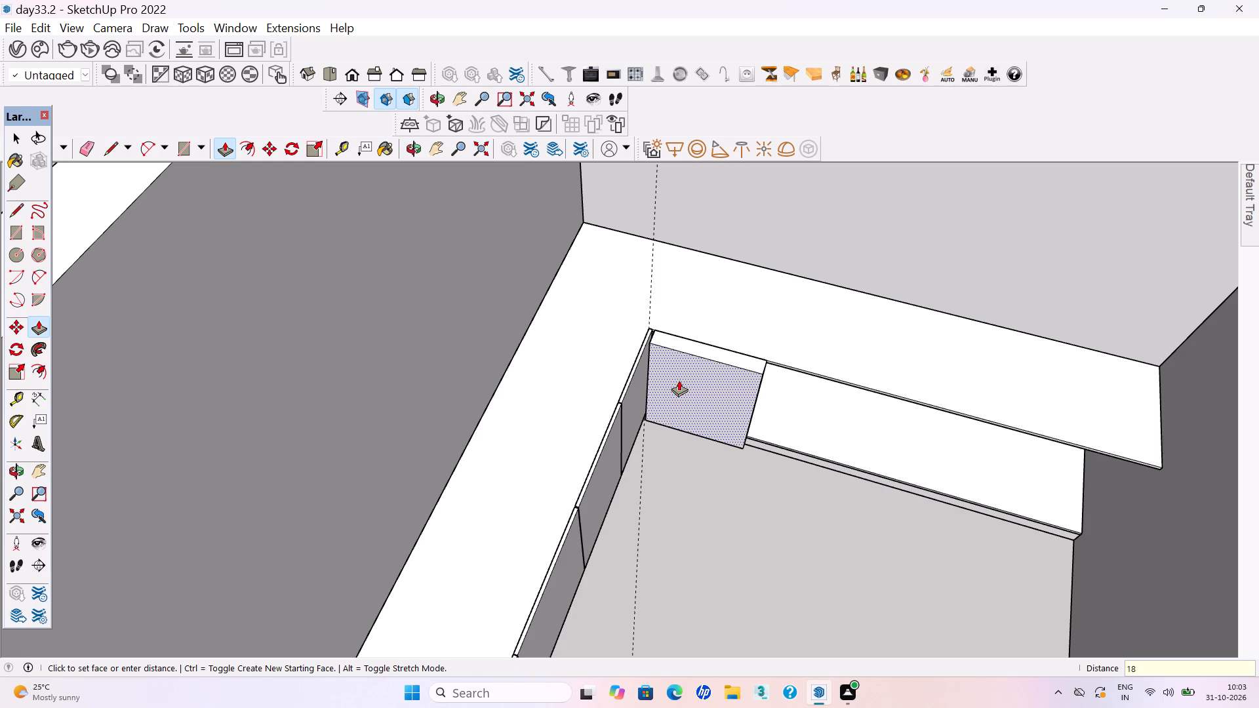
pyautogui.write('mm')
pyautogui.press('Return')
# Select all connected geometry of the other wing's first front panel and make it a group.
pyautogui.press('space')
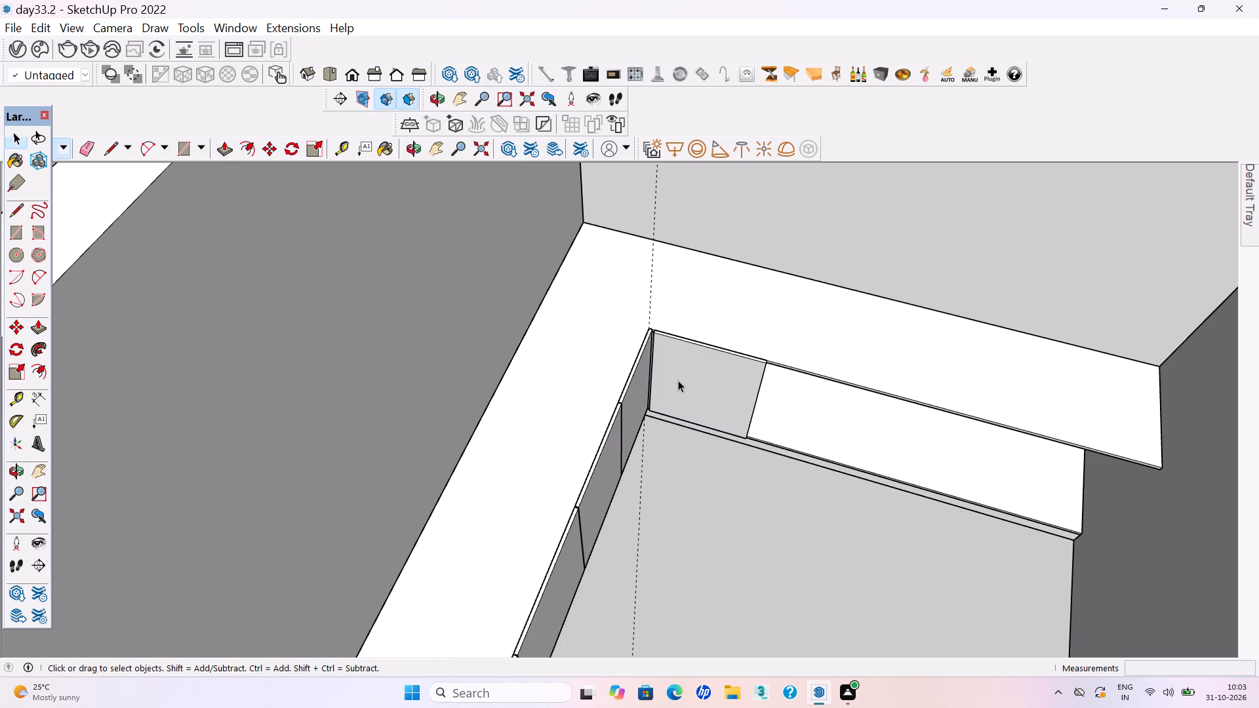
pyautogui.scroll(3, 721, 355)
pyautogui.doubleClick(706, 374)
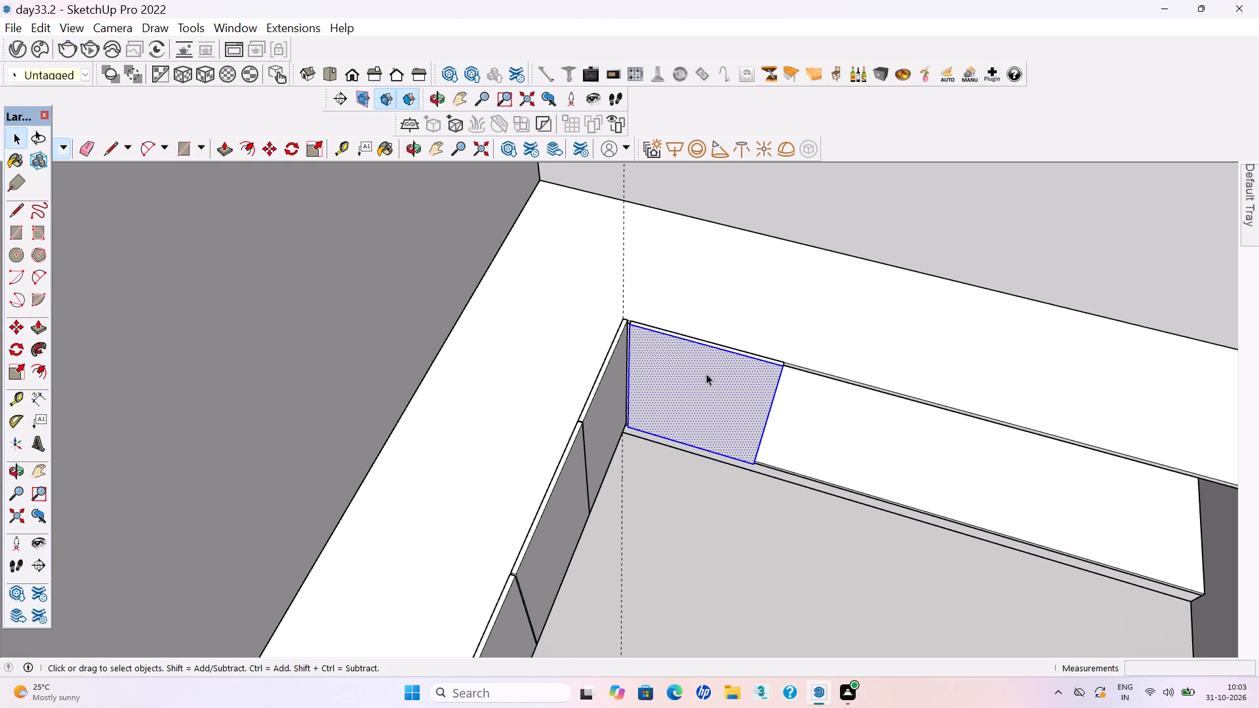
pyautogui.click(706, 374)
pyautogui.rightClick(706, 374)
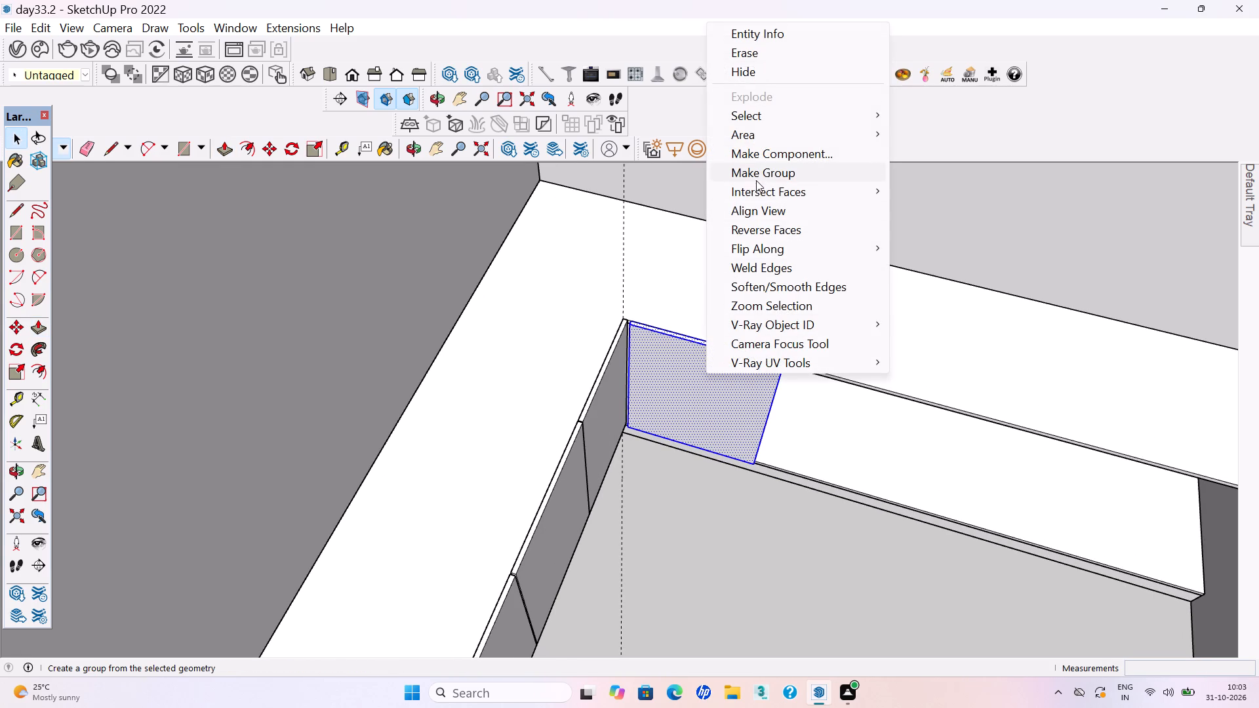
pyautogui.click(751, 175)
pyautogui.click(747, 530)
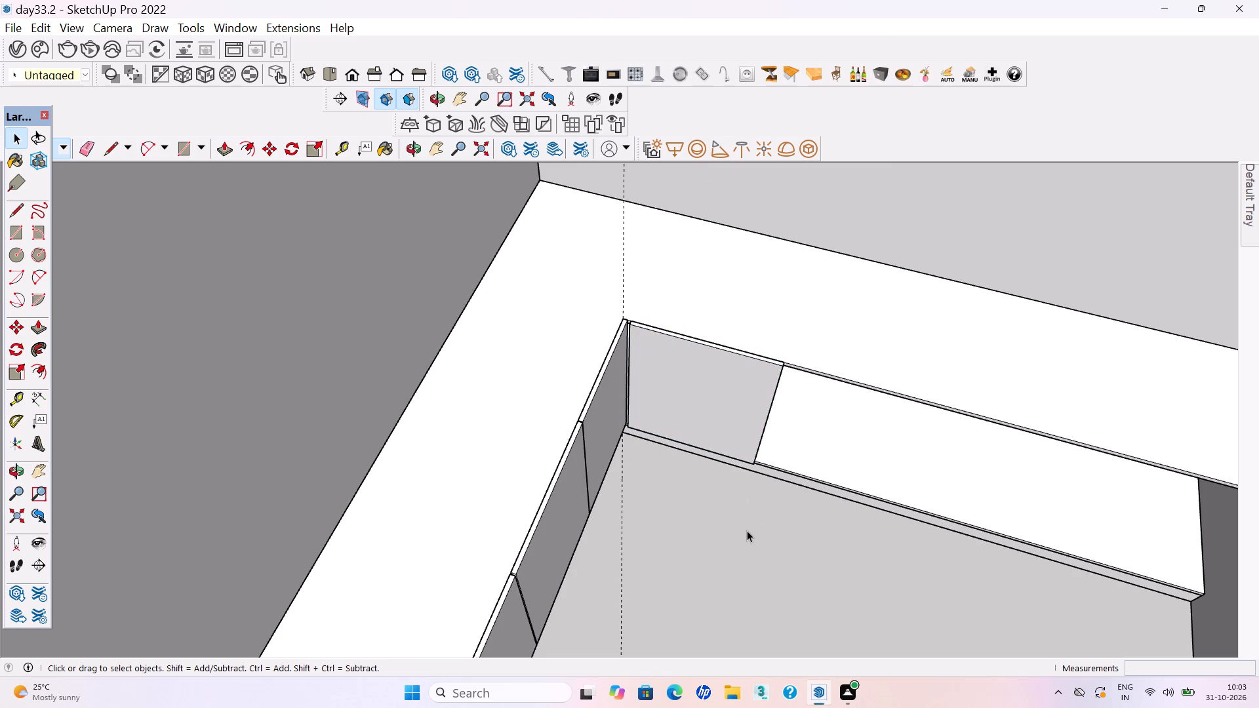
# Save the model.
pyautogui.hotkey('ctrl', 's')
# Draw a rectangle about 2'6 5/16" by 2'3 7/8" beside this wing's first panel, starting at that panel's top outer corner.
pyautogui.press('r')
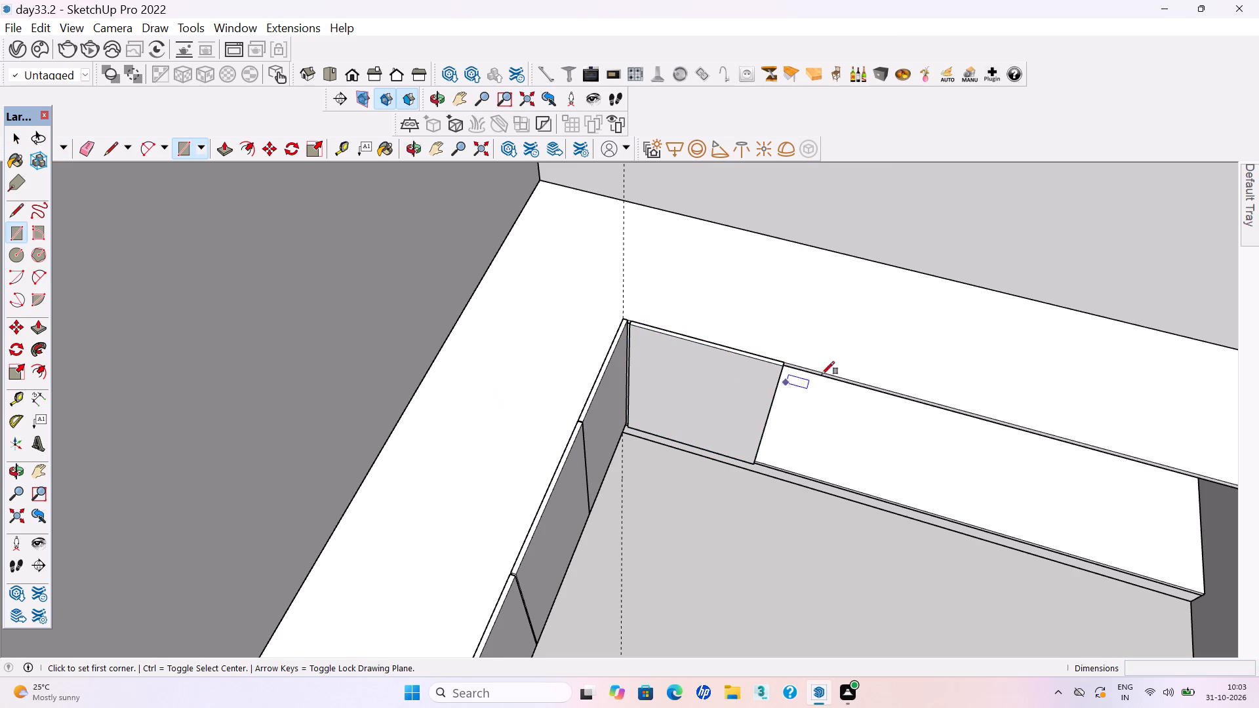
pyautogui.scroll(4, 849, 367)
pyautogui.scroll(7, 787, 366)
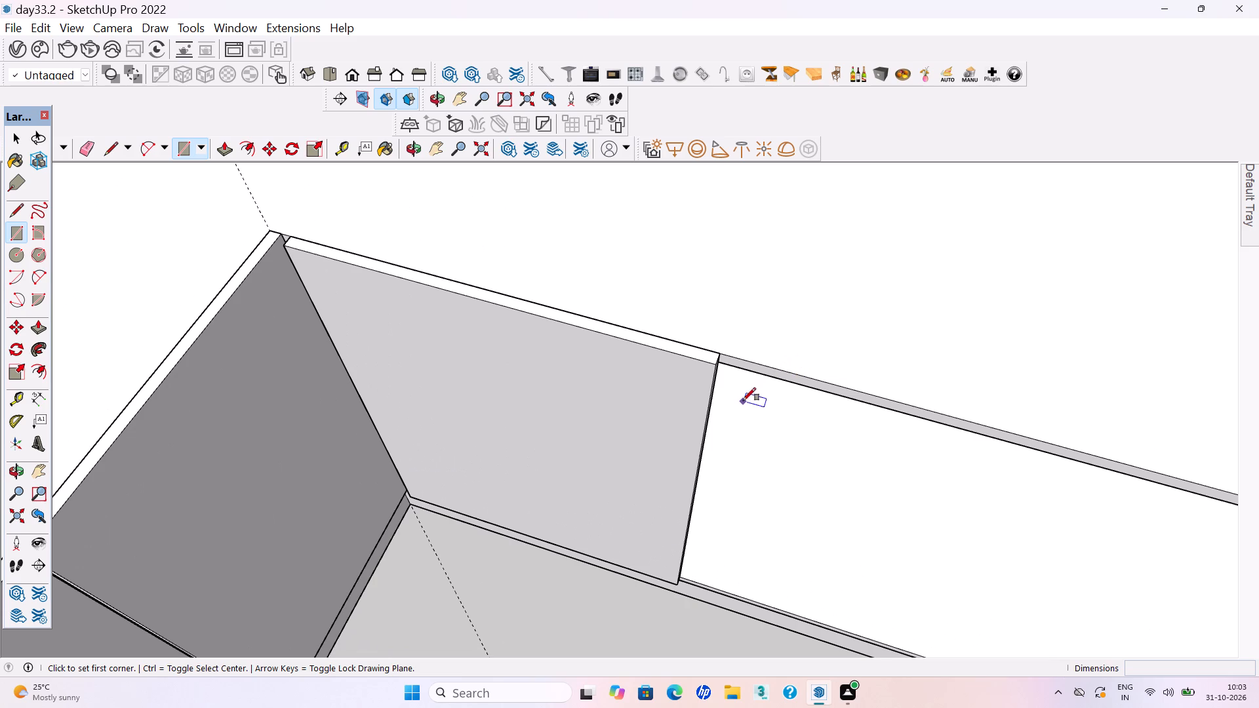
pyautogui.scroll(4, 724, 344)
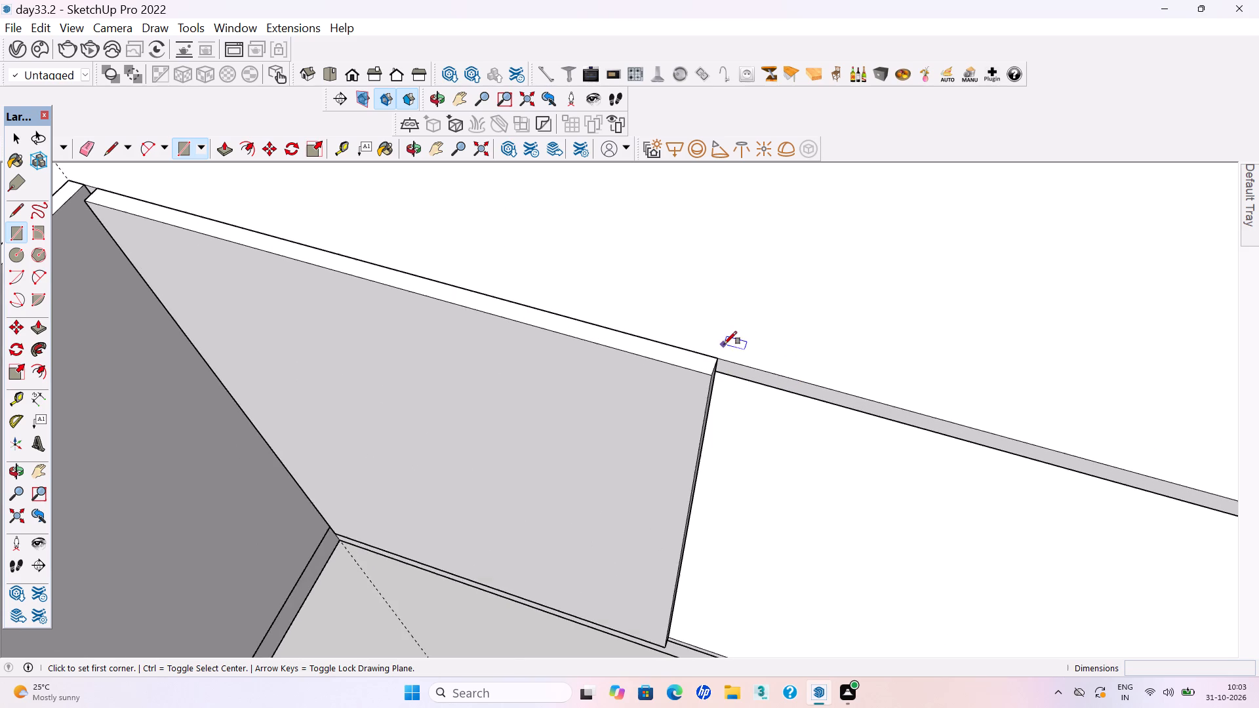
pyautogui.scroll(8, 724, 367)
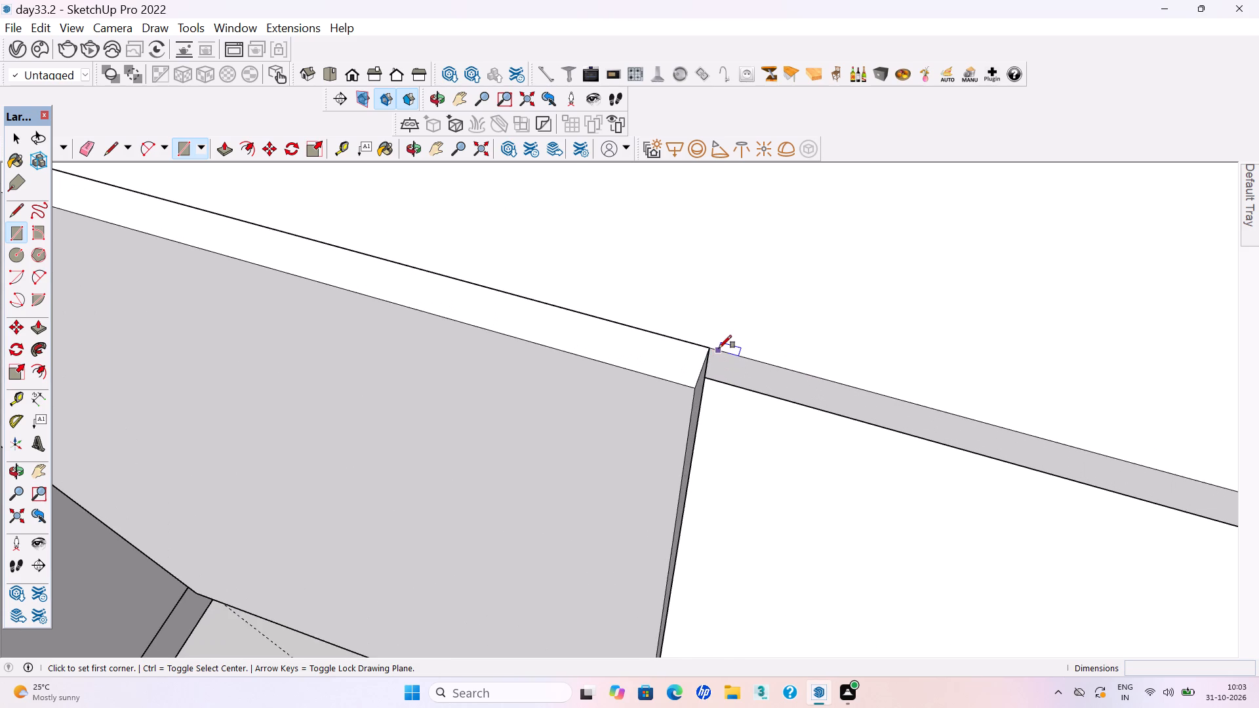
pyautogui.click(719, 348)
pyautogui.scroll(-11, 718, 347)
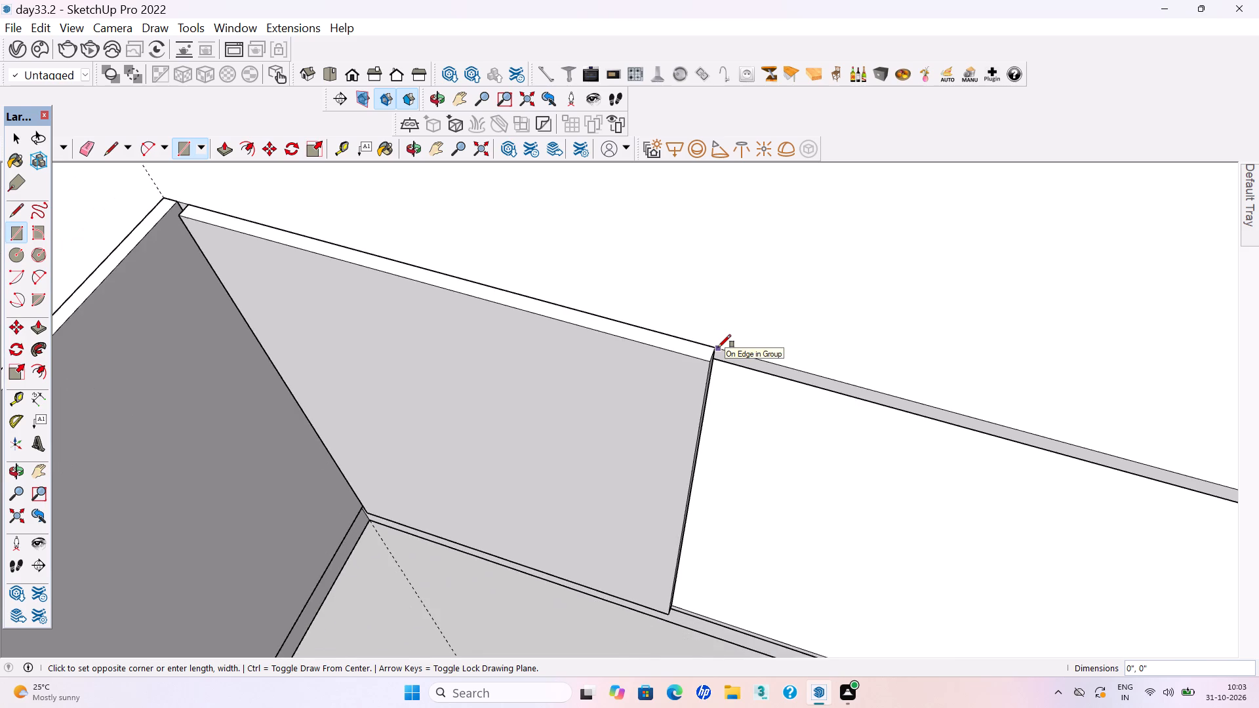
pyautogui.scroll(-14, 718, 347)
pyautogui.scroll(-3, 742, 397)
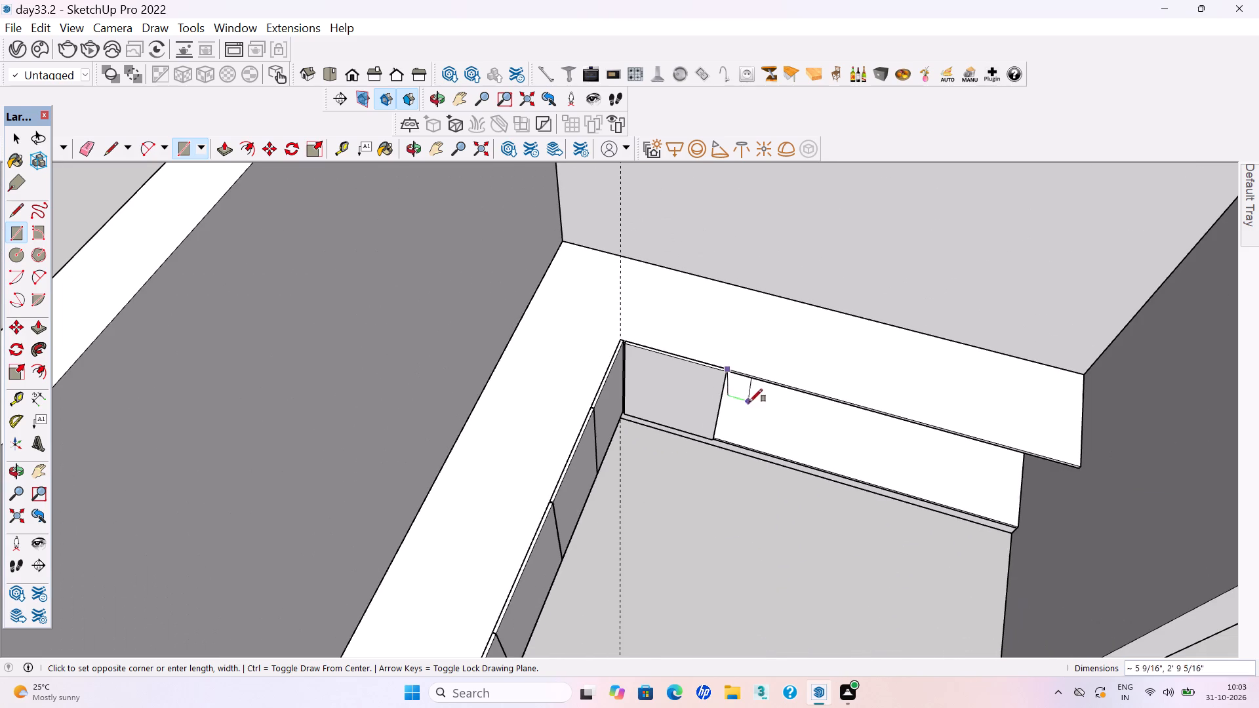
pyautogui.click(821, 471)
# Extrude the second rectangle on this wing about 11/16" with Push/Pull, flush with the first panel's face.
pyautogui.press('p')
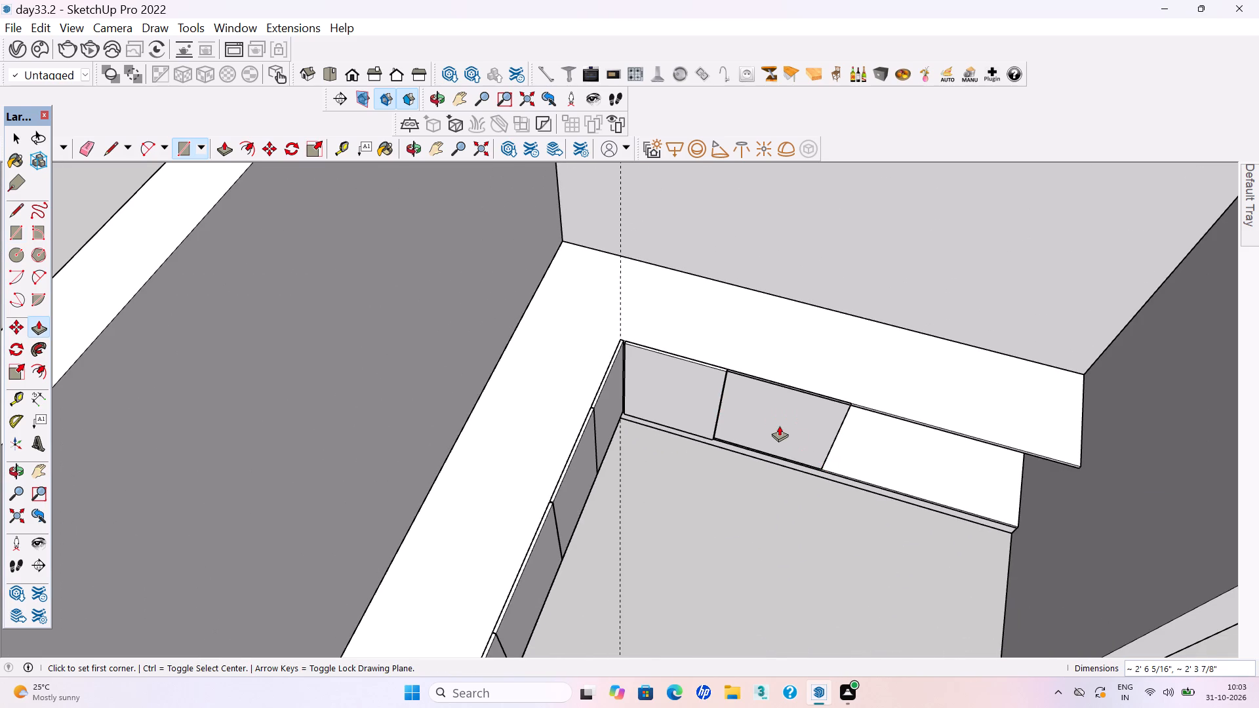
pyautogui.click(735, 397)
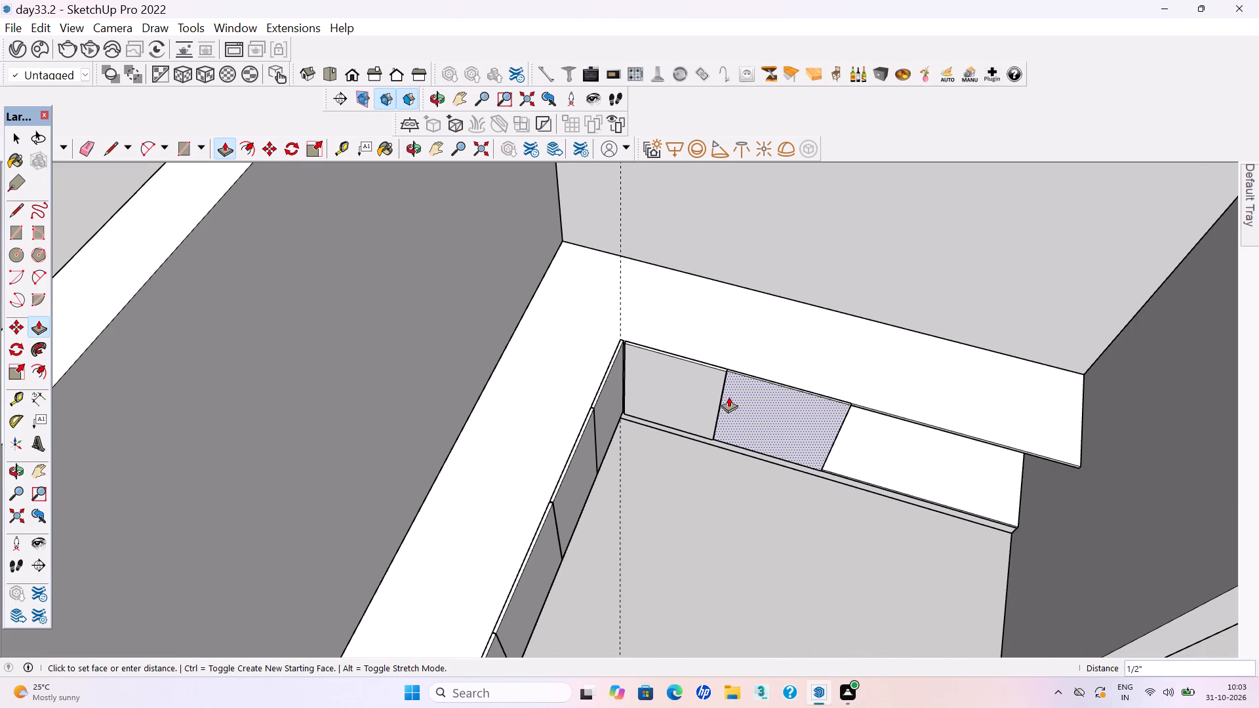
pyautogui.click(690, 397)
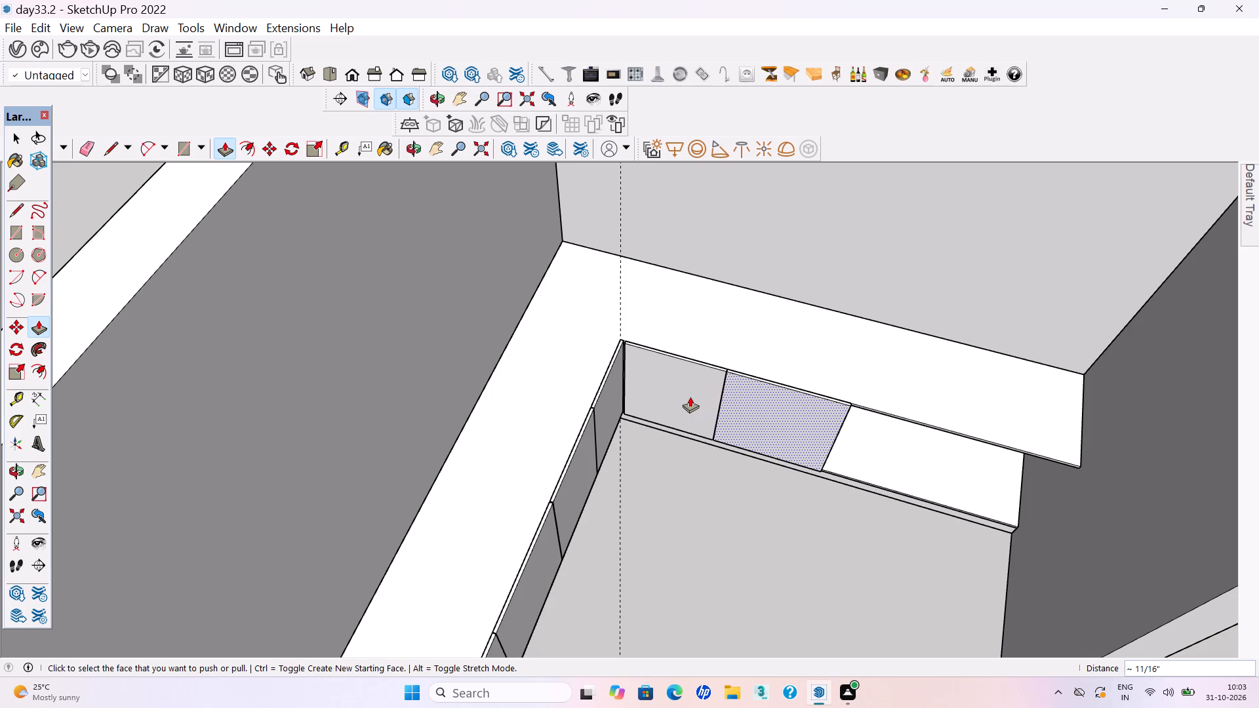
# Select all connected geometry of this wing's second front panel and make it a group.
pyautogui.press('space')
pyautogui.scroll(1, 690, 397)
pyautogui.tripleClick(778, 425)
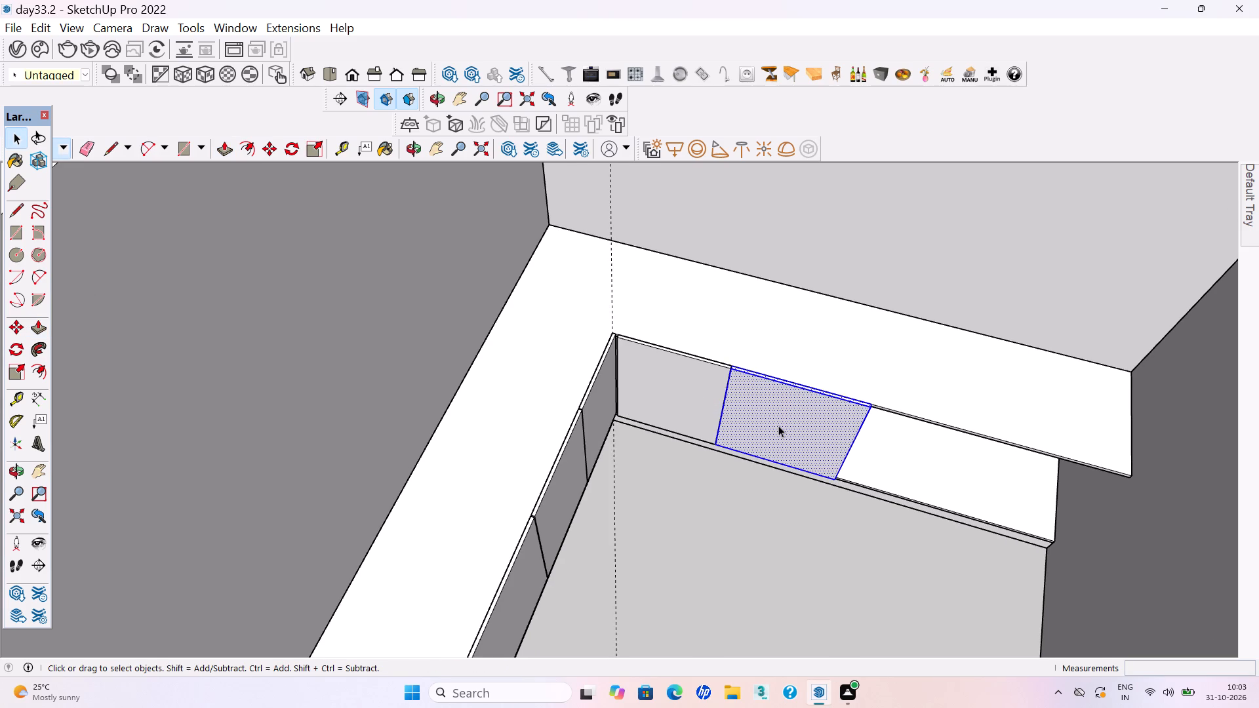
pyautogui.rightClick(778, 425)
pyautogui.click(810, 227)
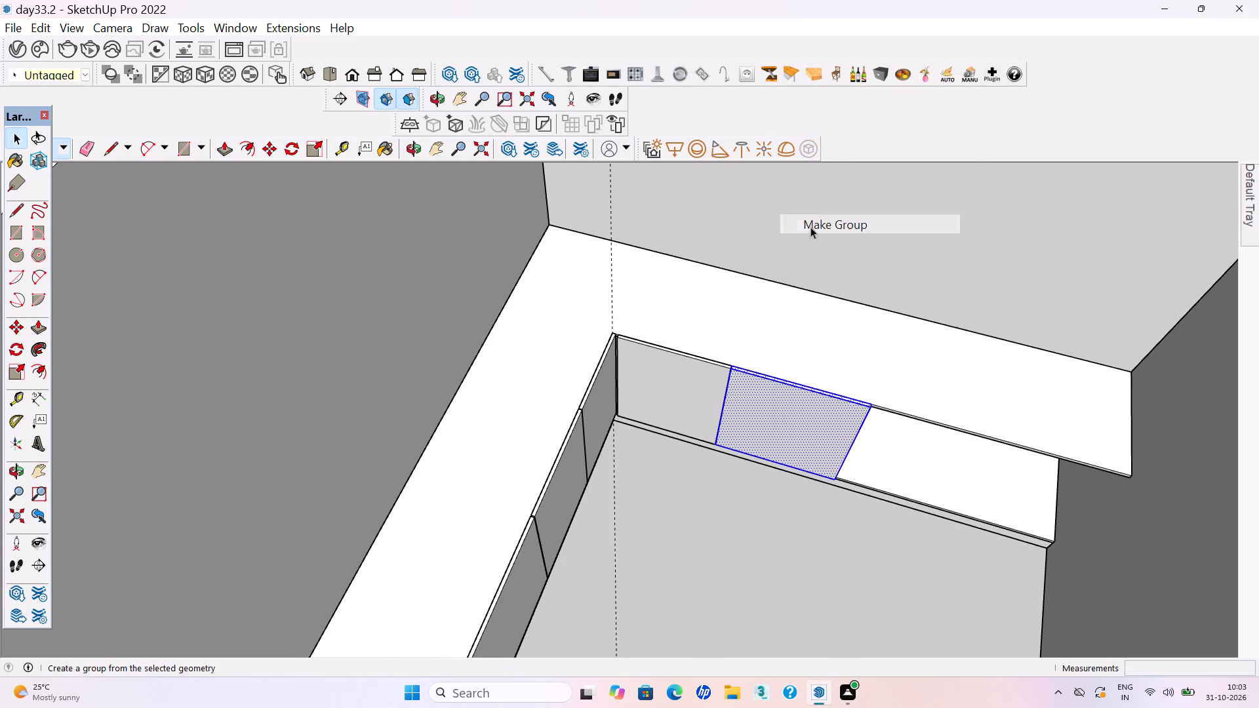
pyautogui.click(714, 556)
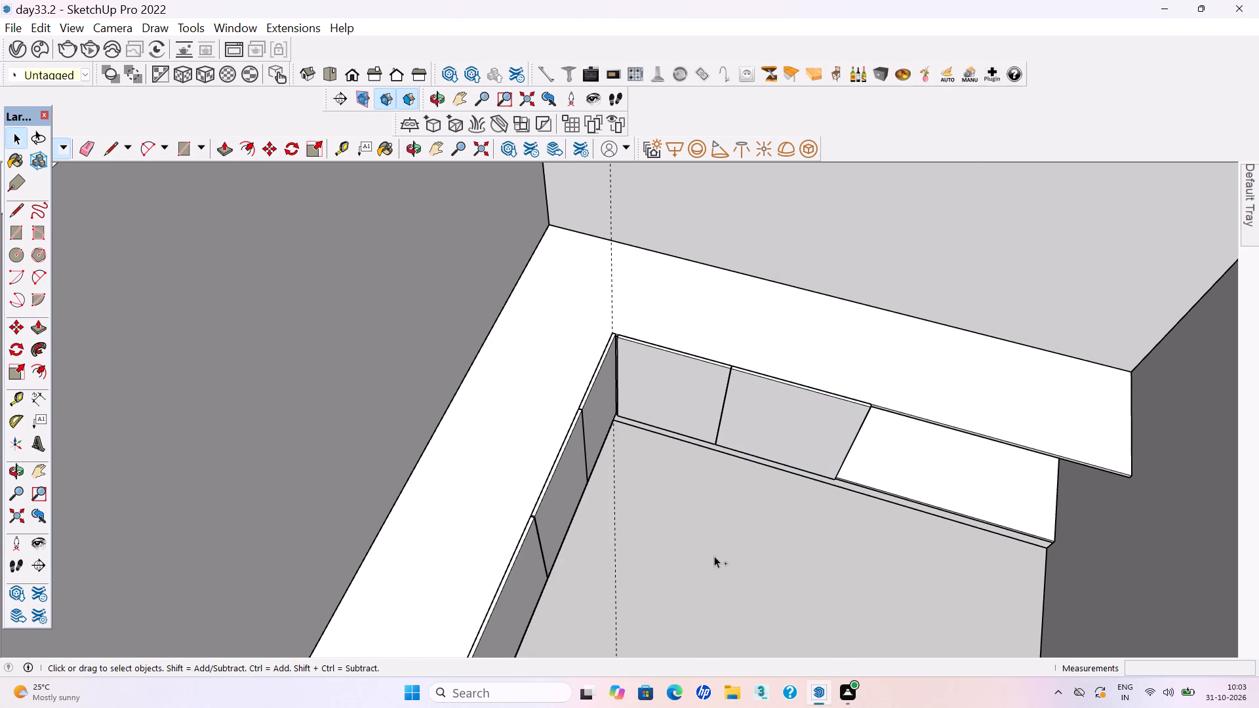
# Save the model.
pyautogui.hotkey('ctrl', 's')
pyautogui.hotkey('ctrl', 's')
# Draw a rectangle about 2'6 5/16" by 2'1 3/4" beside this wing's second panel, starting at that panel's top outer corner.
pyautogui.press('r')
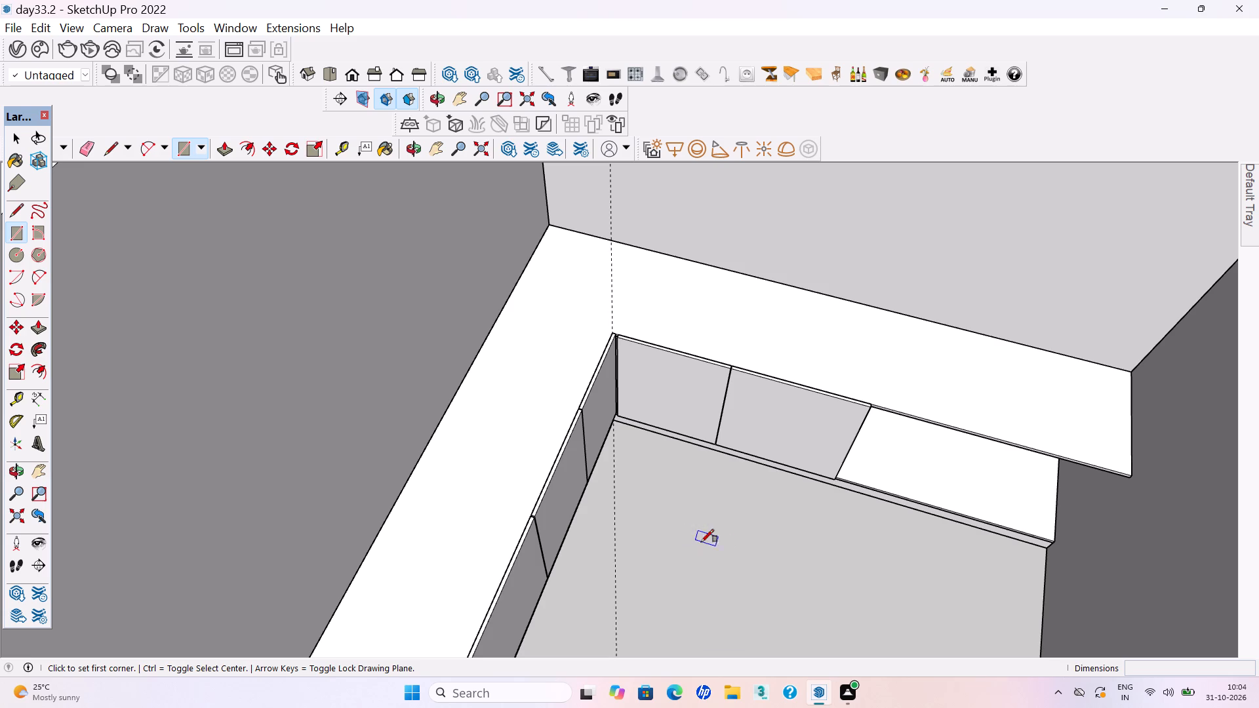
pyautogui.scroll(-2, 605, 383)
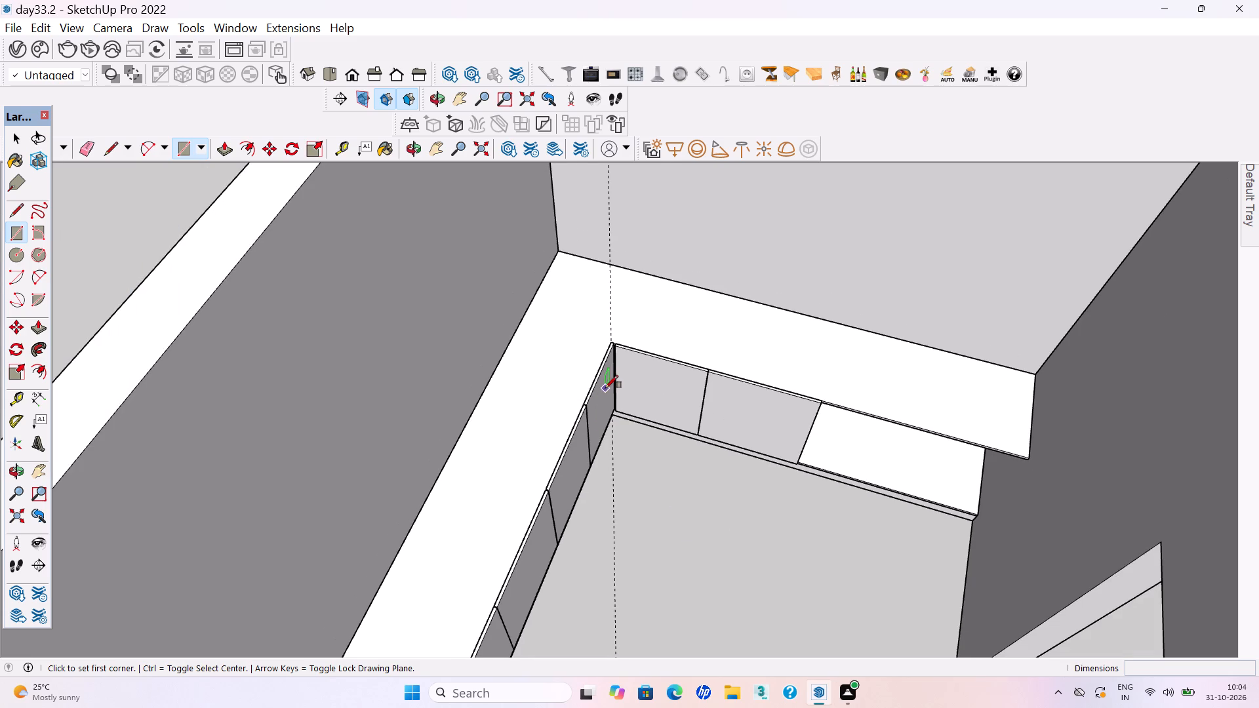
pyautogui.scroll(4, 865, 368)
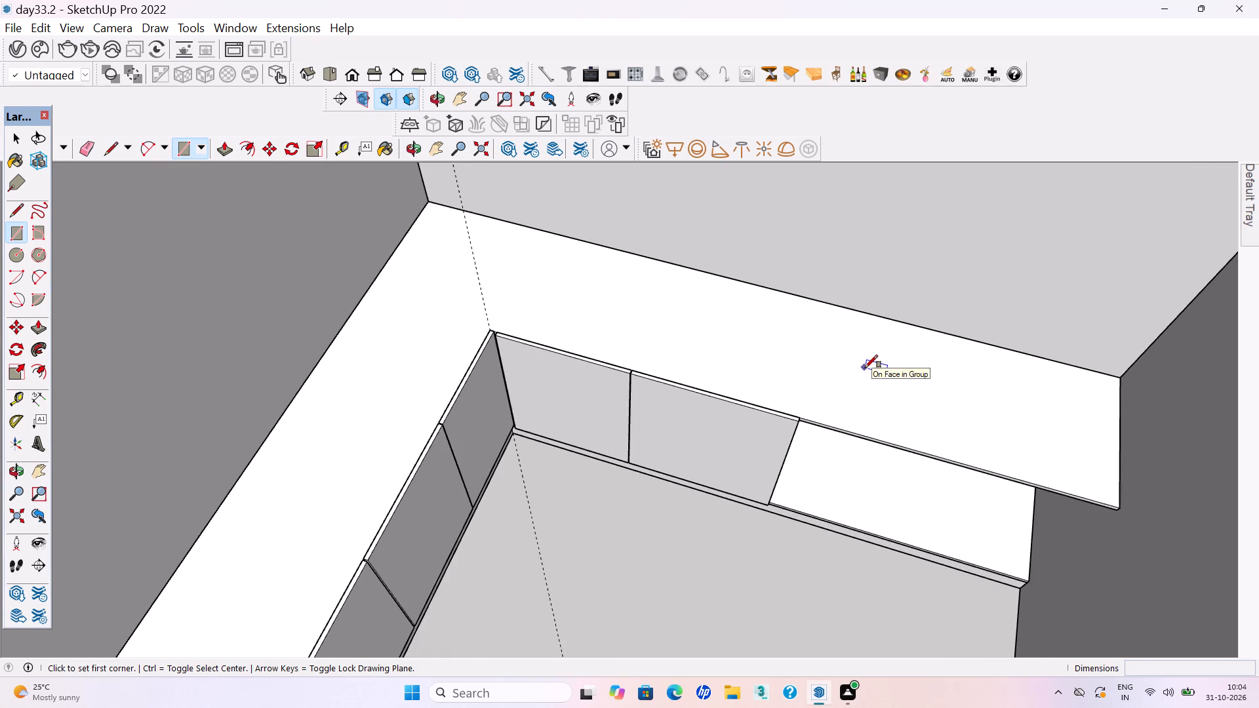
pyautogui.scroll(3, 863, 394)
pyautogui.scroll(5, 820, 430)
pyautogui.moveTo(813, 431); pyautogui.dragTo(795, 334, button='middle')
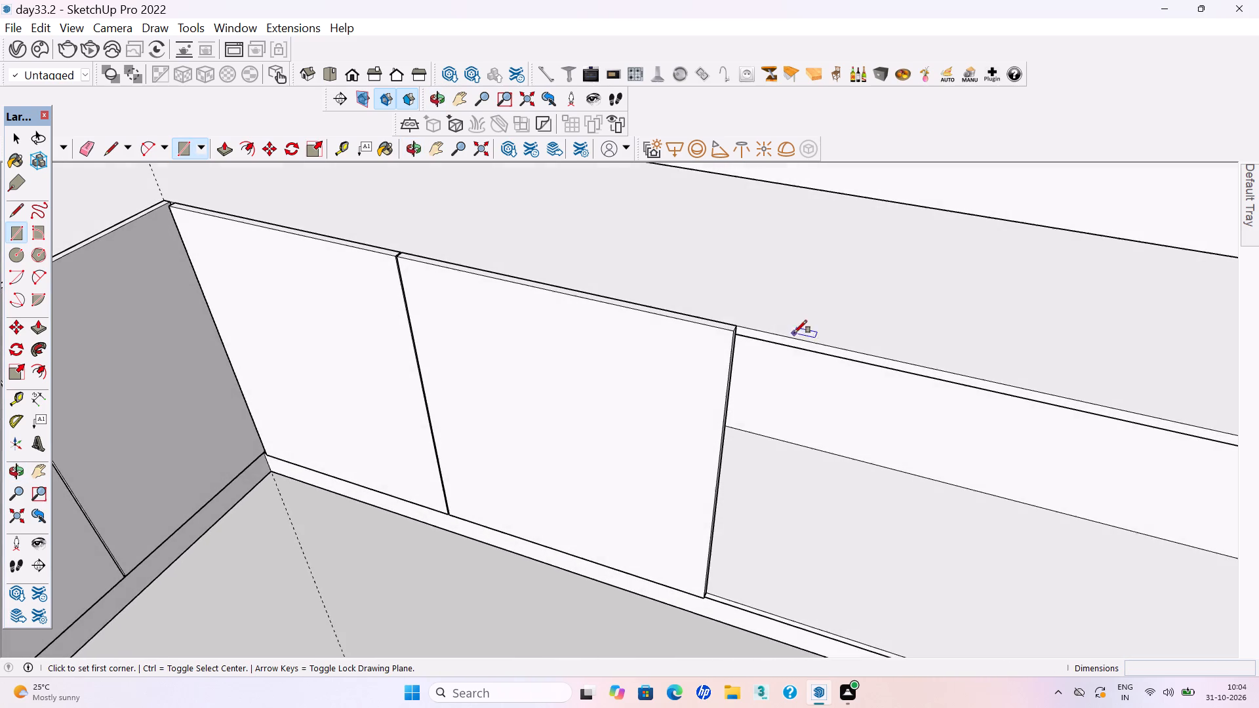
pyautogui.scroll(11, 736, 315)
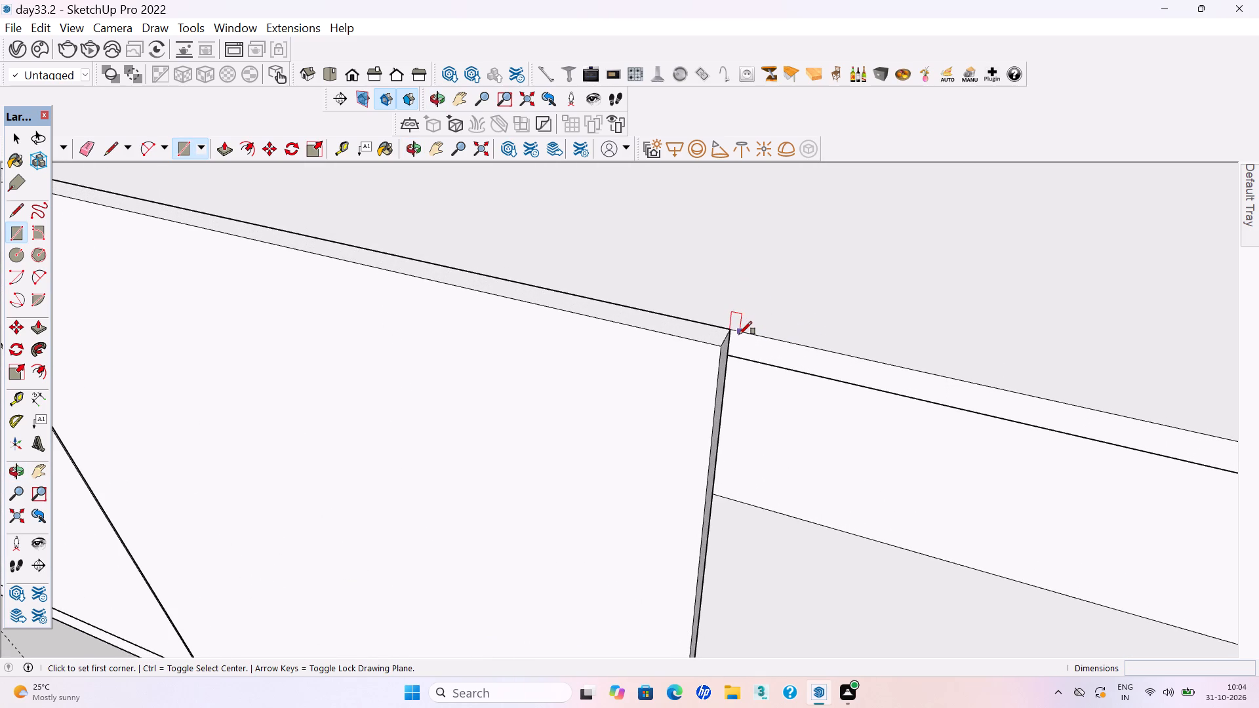
pyautogui.click(739, 334)
pyautogui.scroll(-20, 749, 341)
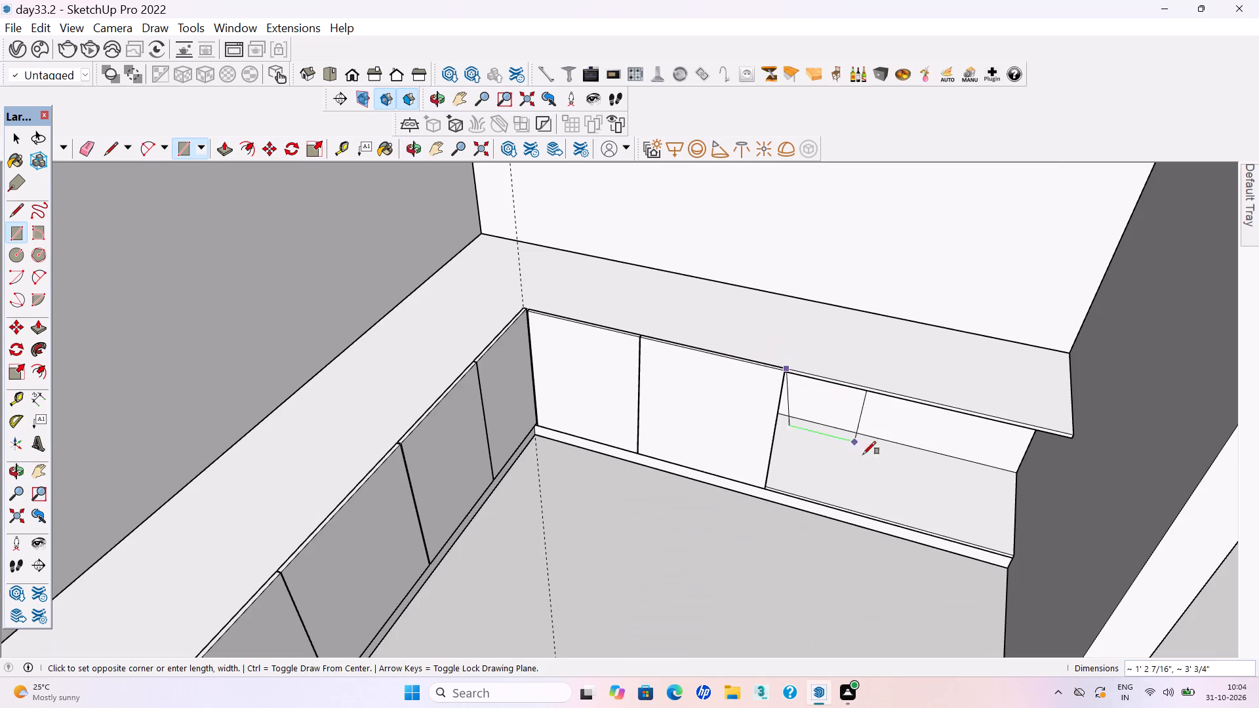
pyautogui.click(895, 522)
# Extrude the third rectangle on this wing with Push/Pull, flush with the second panel's face.
pyautogui.press('p')
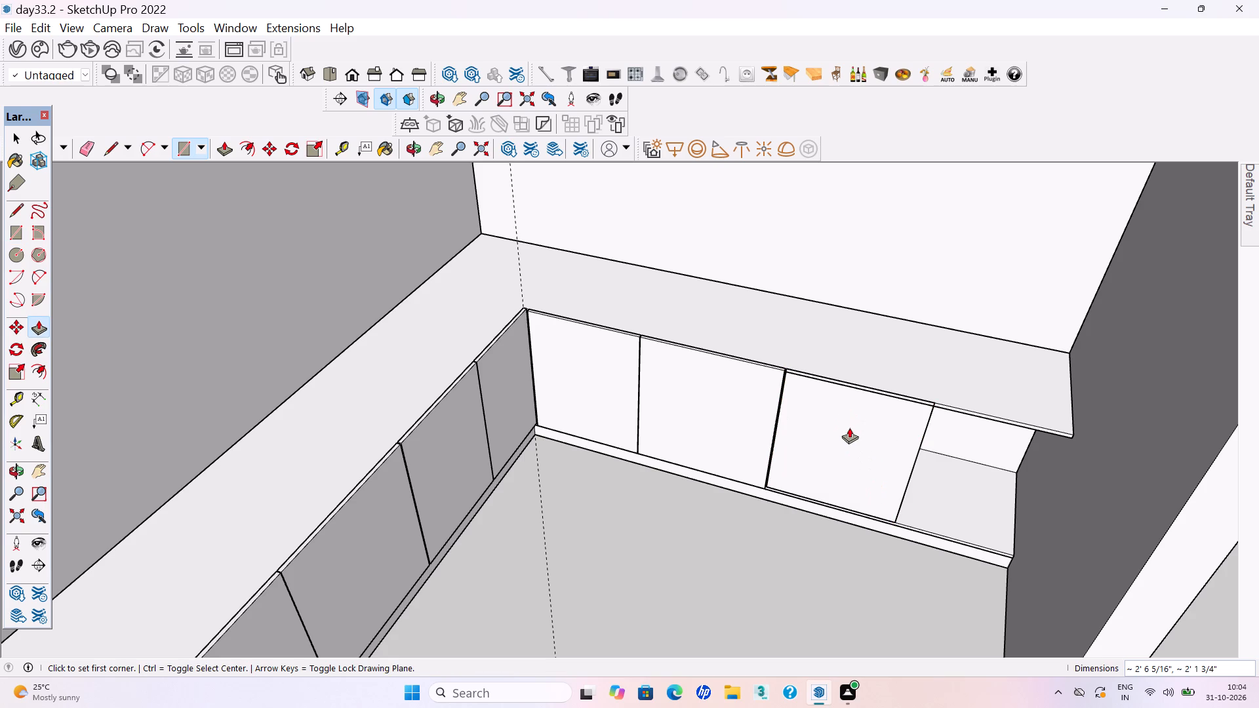
pyautogui.press('Return')
pyautogui.click(795, 393)
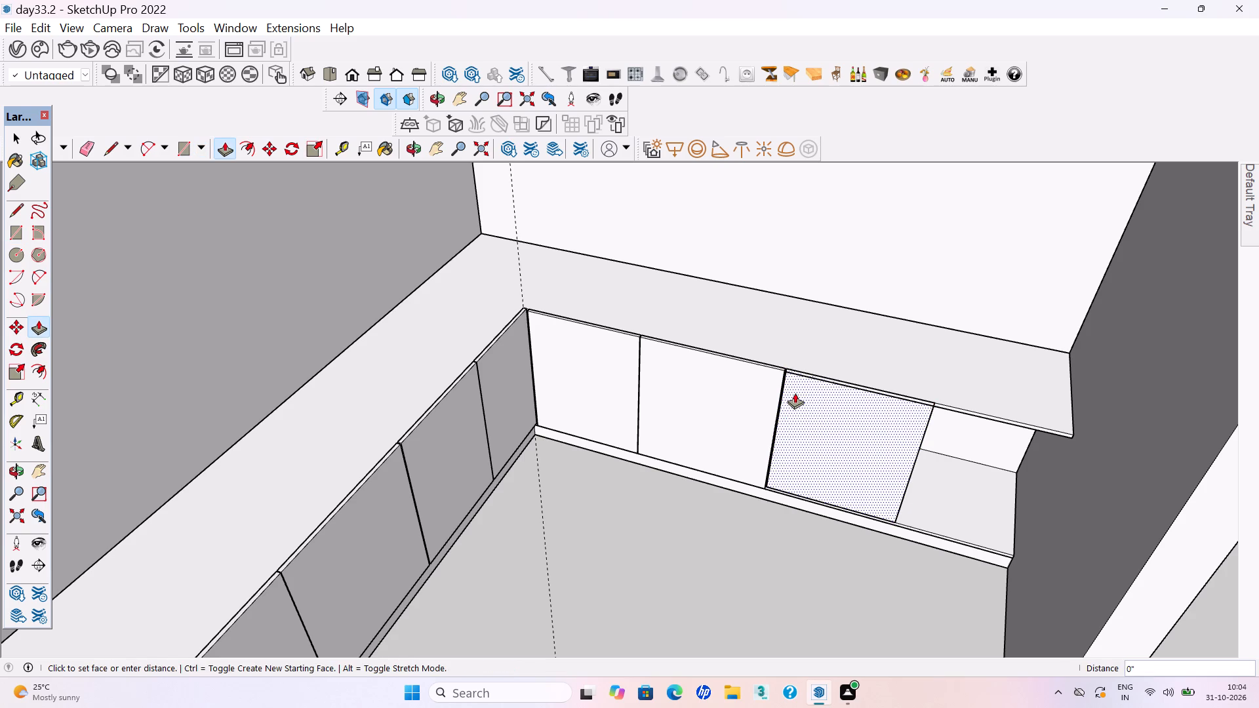
pyautogui.click(736, 391)
# Select all connected geometry of this wing's third front panel and make it a group.
pyautogui.press('space')
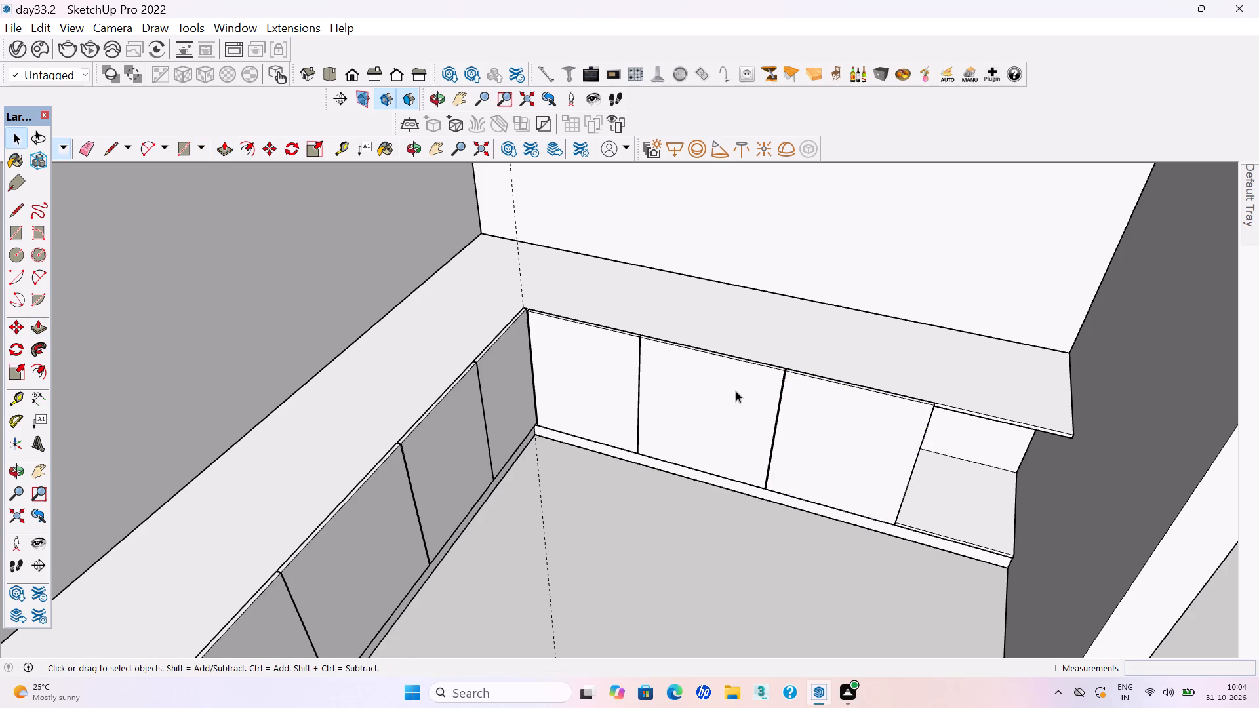
pyautogui.tripleClick(798, 439)
pyautogui.rightClick(798, 439)
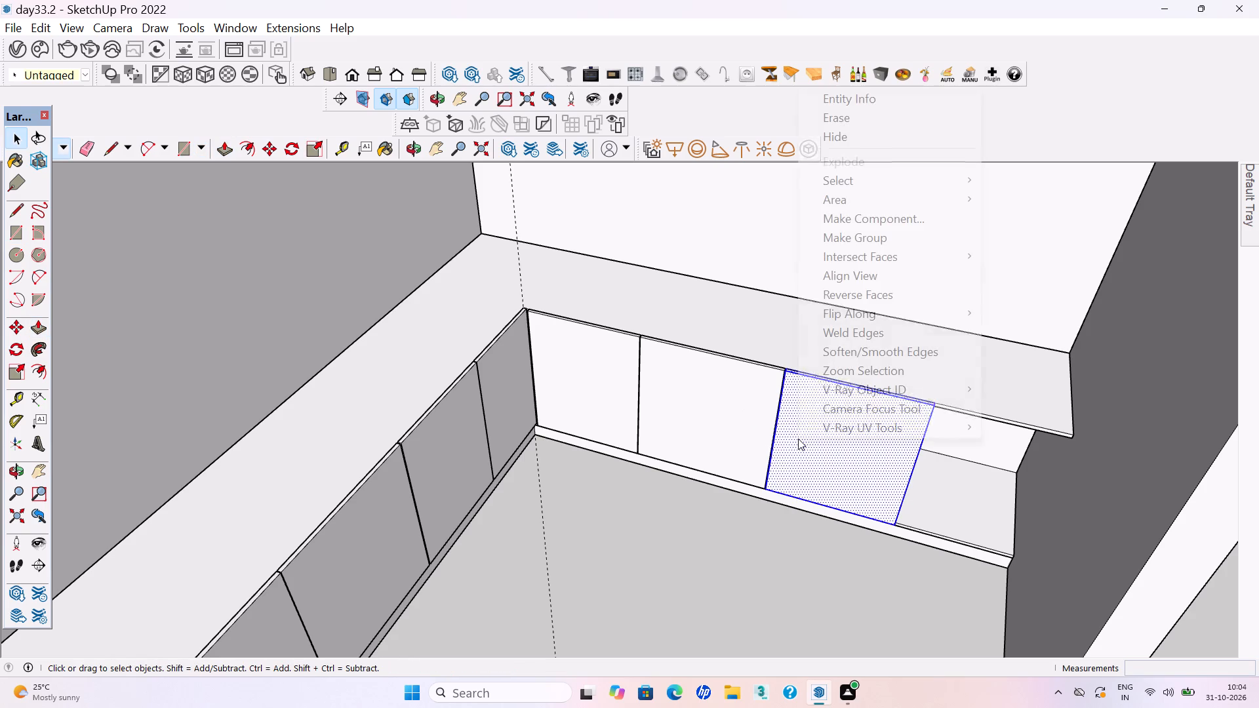
pyautogui.click(852, 235)
pyautogui.click(699, 557)
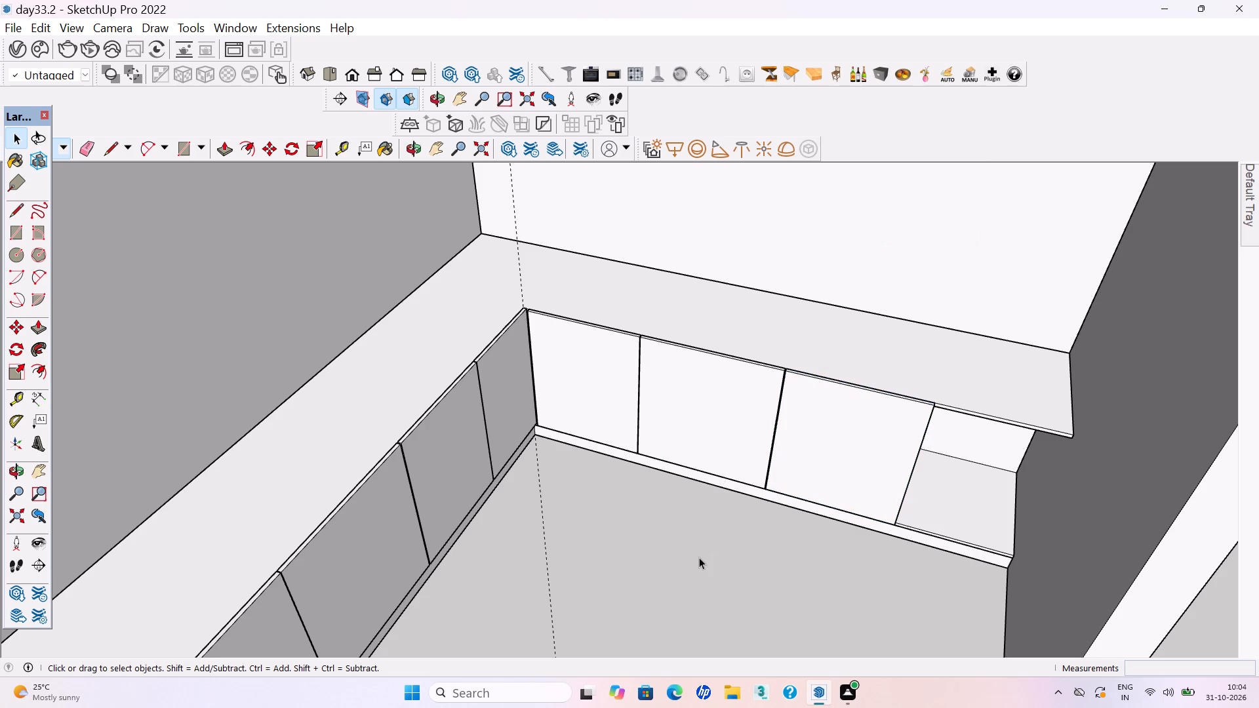
# Save the model.
pyautogui.hotkey('ctrl', 's')
# Draw a rectangle over the remaining open front beside this wing's third panel.
pyautogui.press('r')
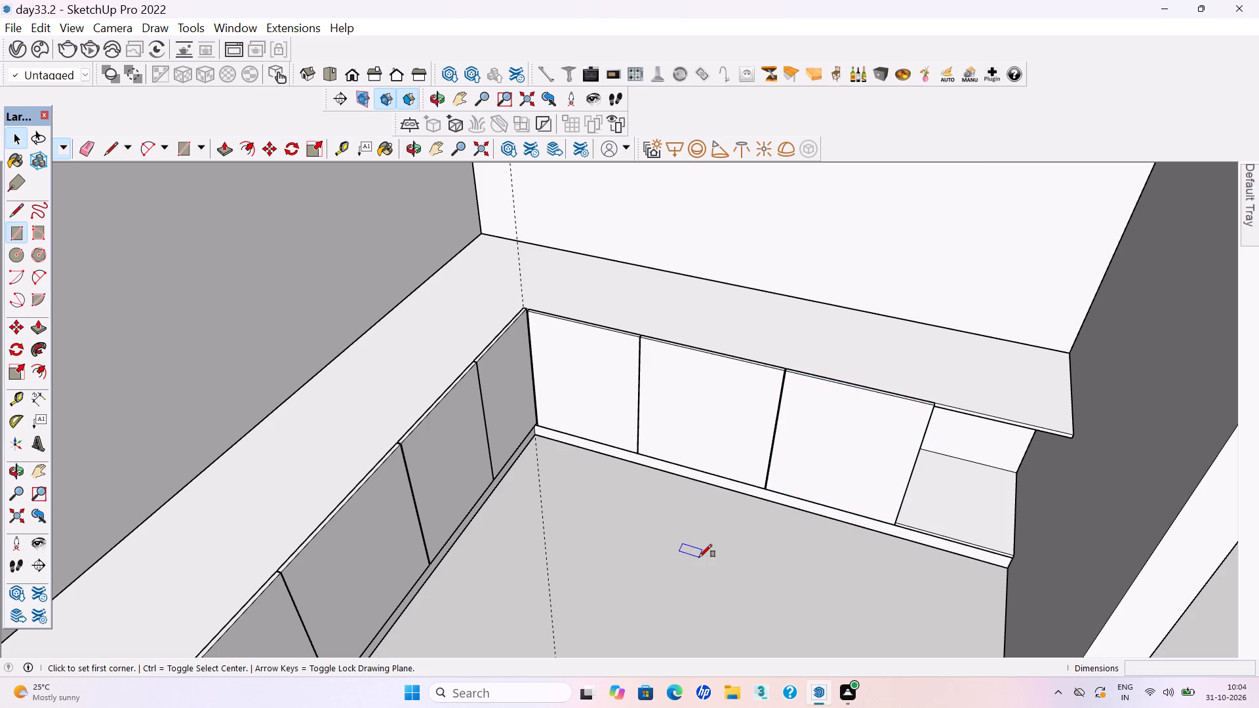
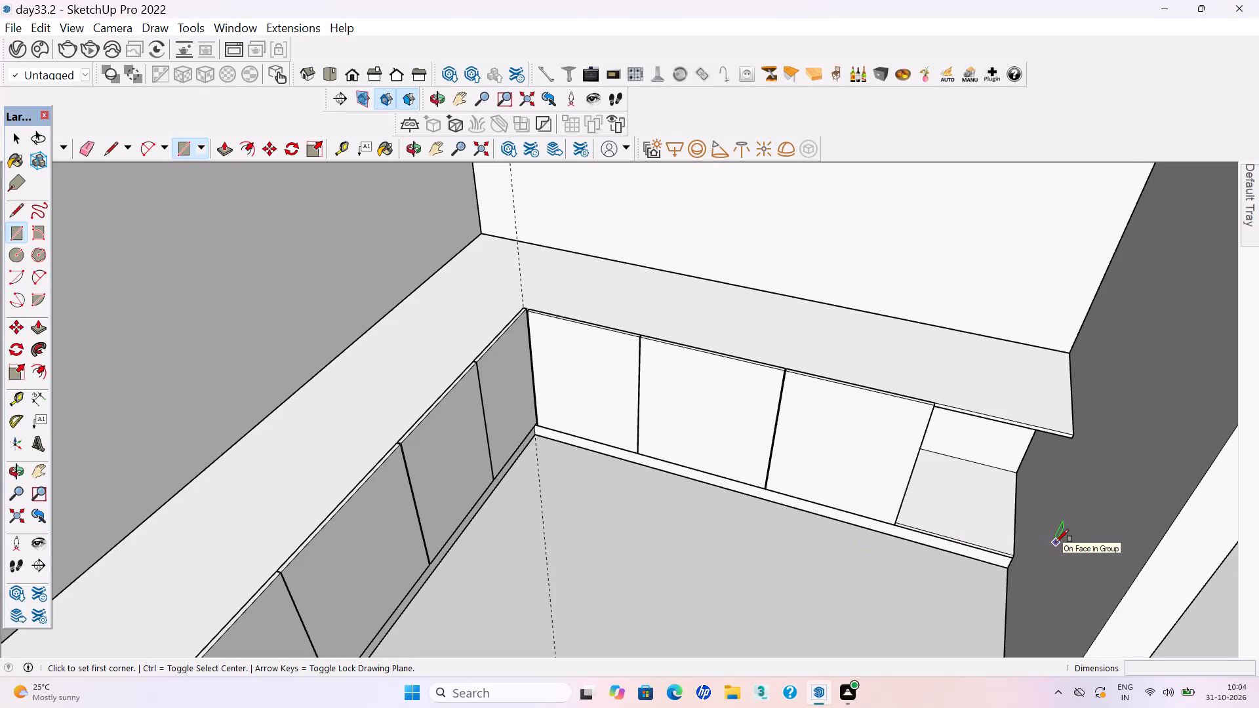
# Draw a rectangle about 2' 6 5/16" by 1' 9 3/4" over the open front beside this wing's third panel.
pyautogui.scroll(5, 1059, 534)
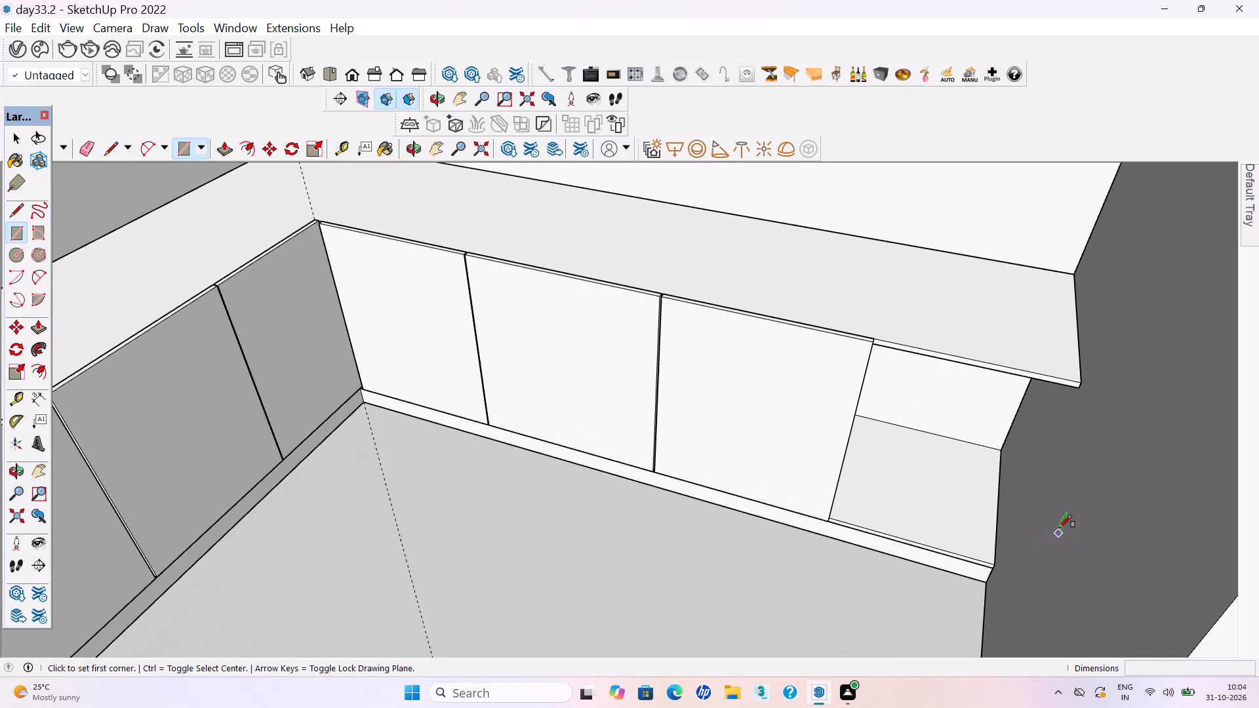
pyautogui.scroll(13, 889, 352)
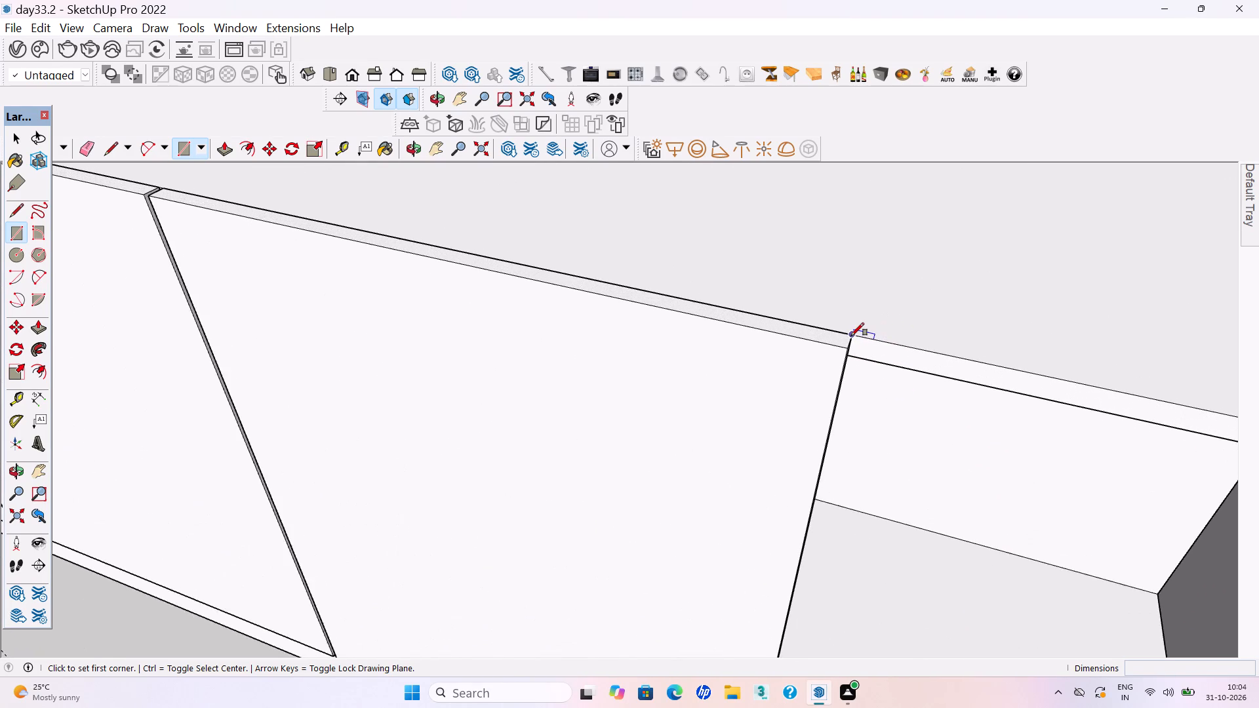
pyautogui.scroll(5, 851, 336)
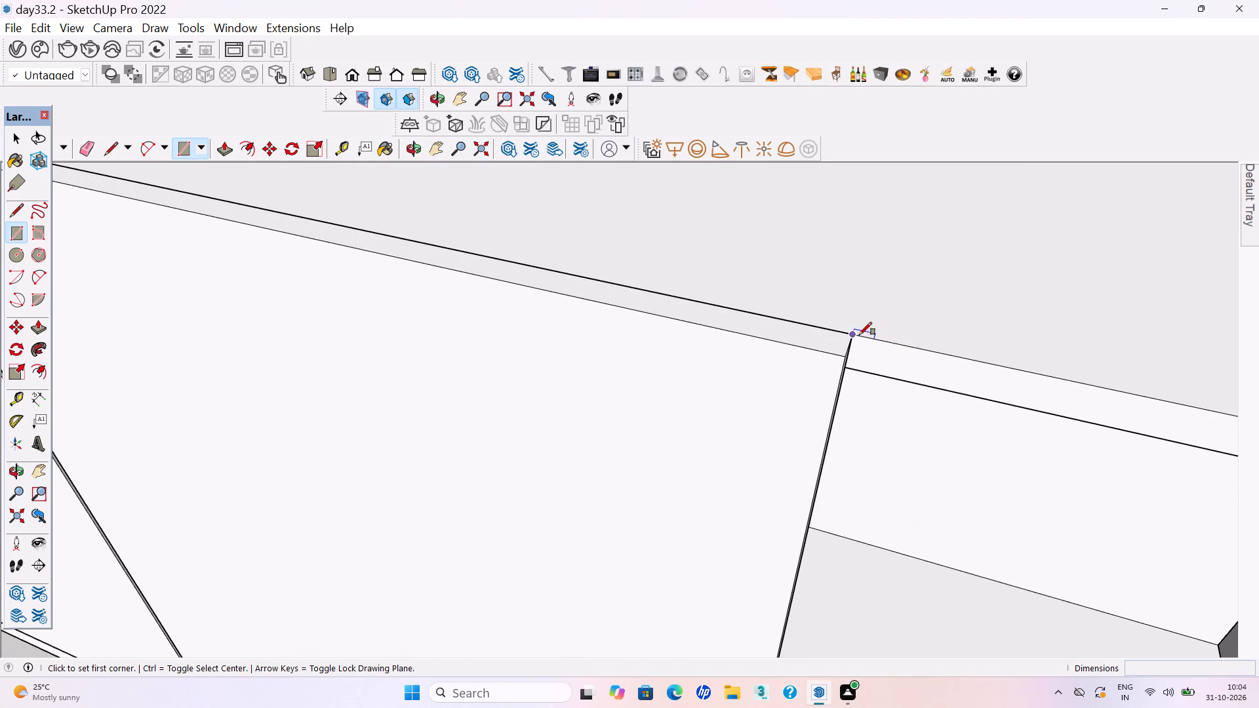
pyautogui.click(859, 335)
pyautogui.scroll(-18, 860, 335)
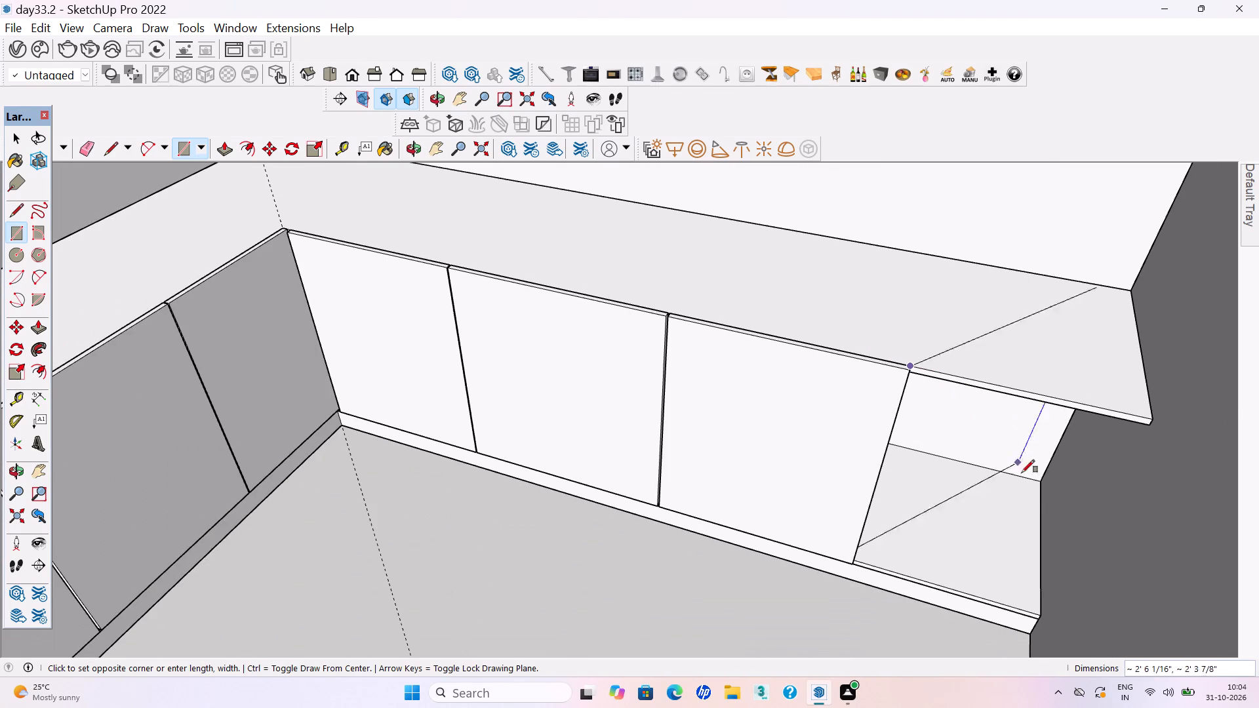
pyautogui.click(1035, 615)
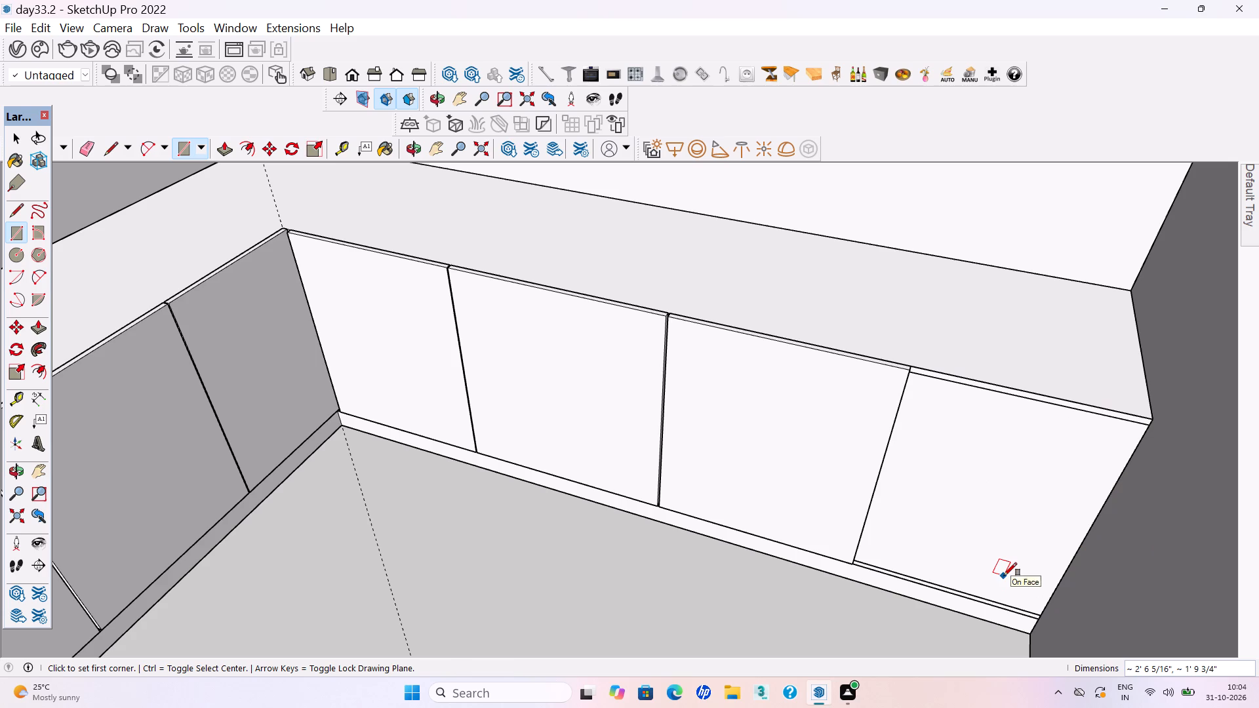
# Extrude the fourth rectangle with Push/Pull by about 11/16", flush with the third panel's face.
pyautogui.press('p')
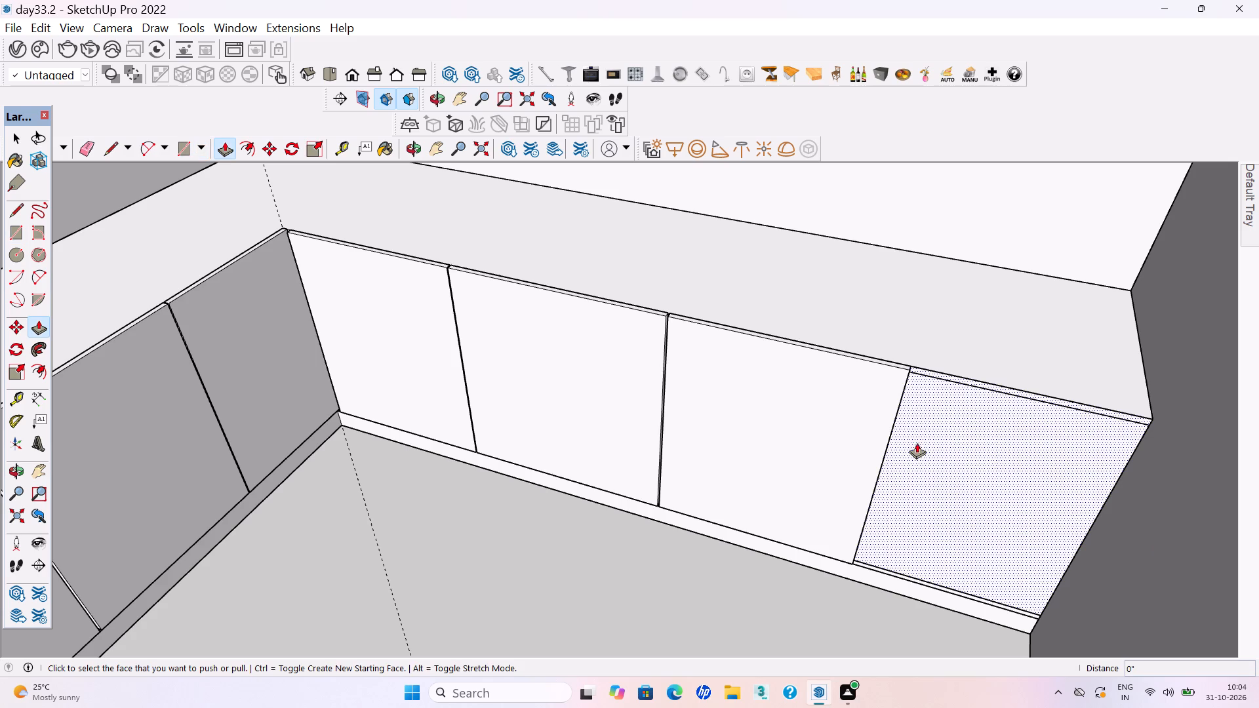
pyautogui.click(911, 437)
pyautogui.click(858, 449)
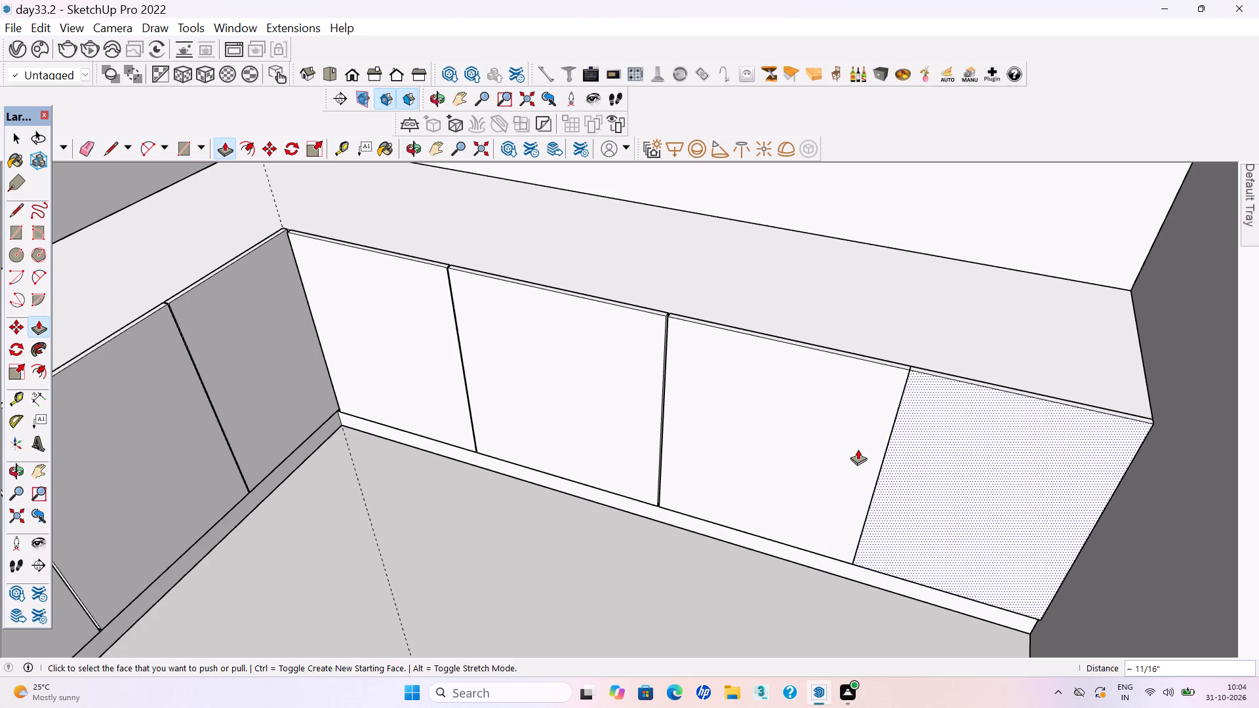
# Select all connected geometry of this wing's fourth front panel and make it a group.
pyautogui.press('space')
pyautogui.tripleClick(957, 488)
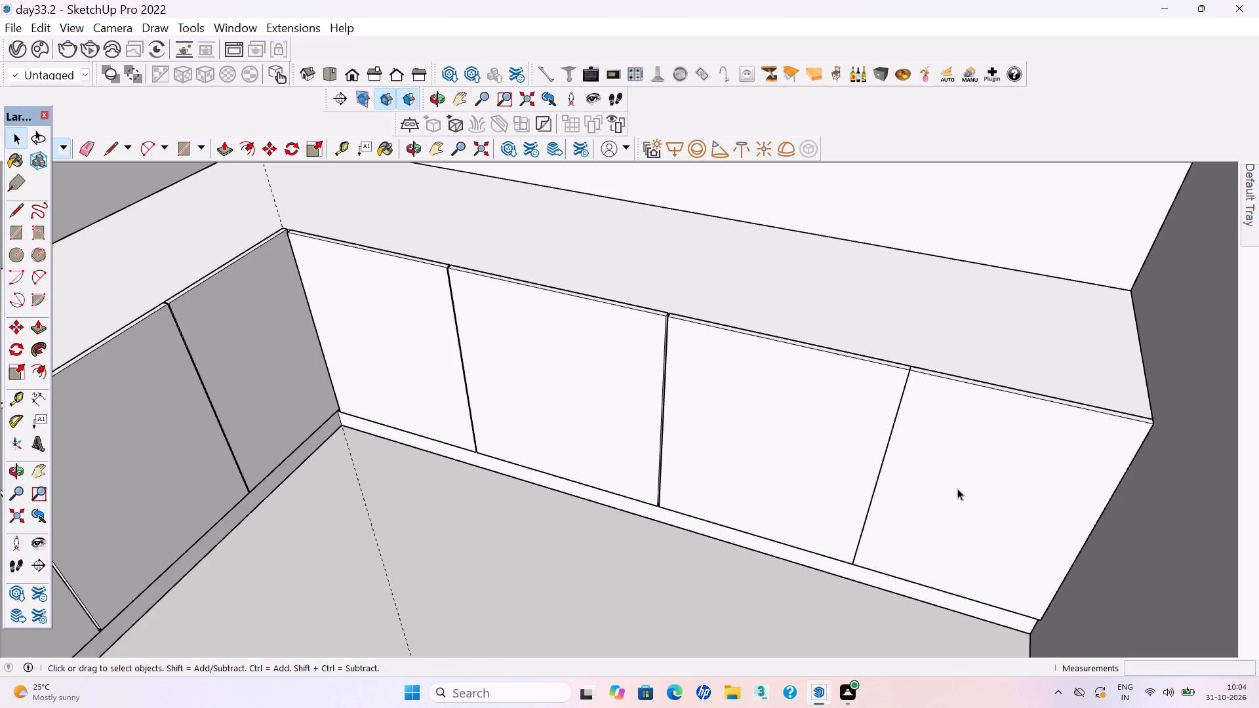
pyautogui.rightClick(957, 488)
pyautogui.click(992, 285)
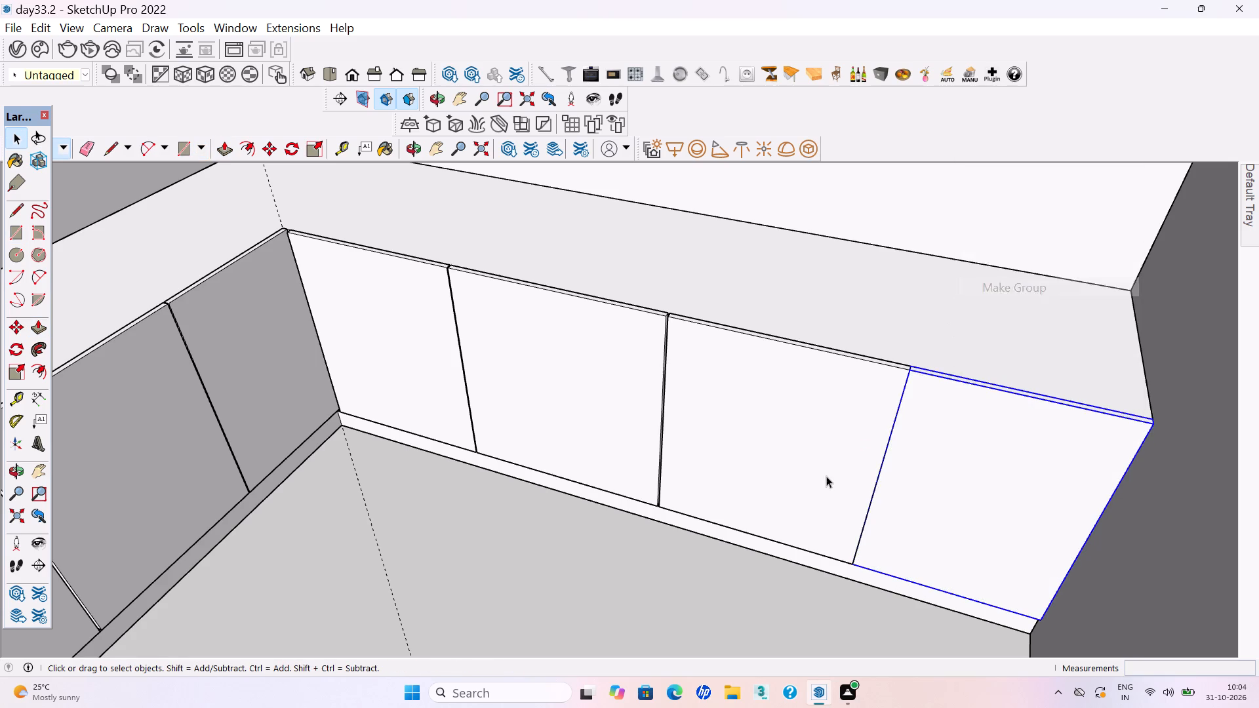
# Delete the two leftover dashed guide lines that extend beyond the house's back wall.
pyautogui.scroll(-15, 833, 488)
pyautogui.scroll(-10, 755, 503)
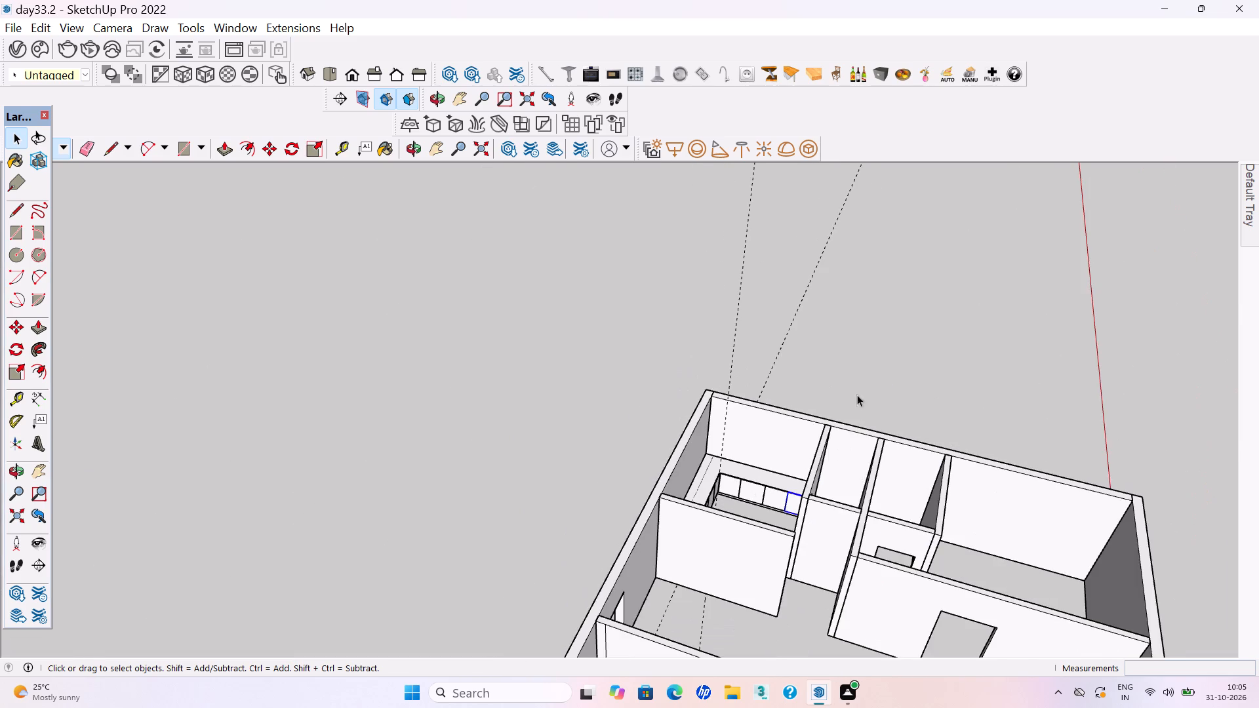
pyautogui.click(879, 365)
pyautogui.scroll(-2, 877, 366)
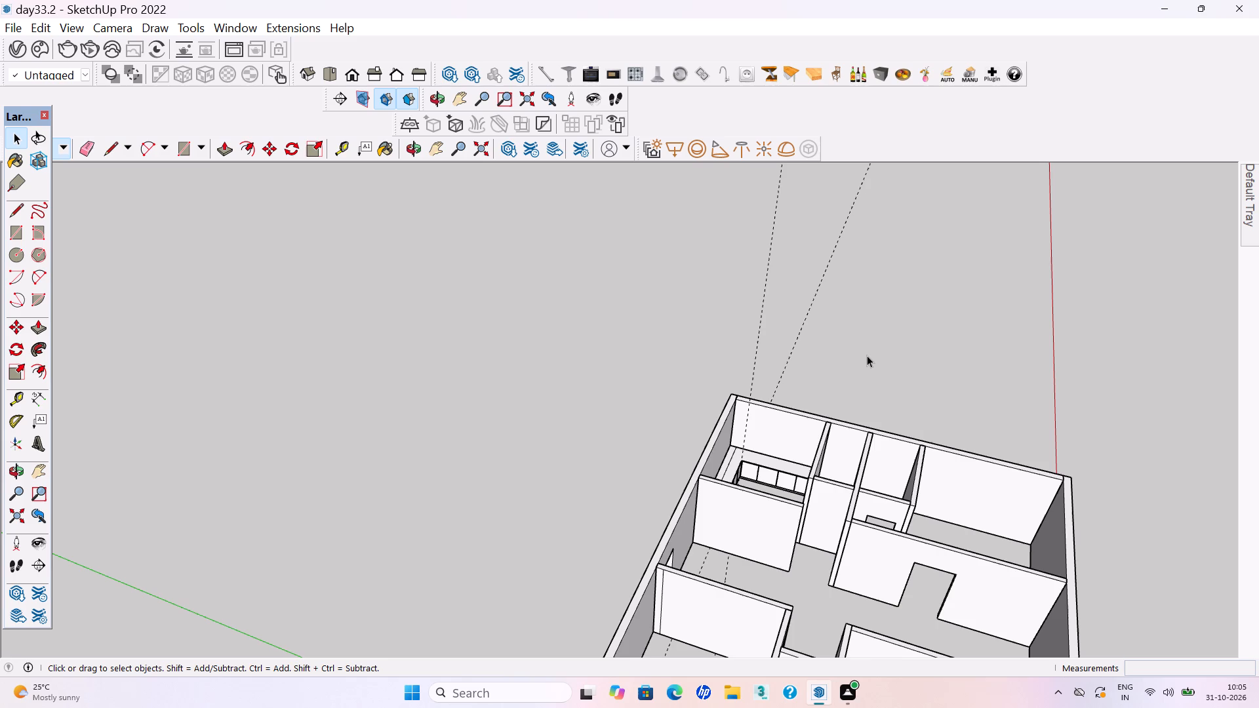
pyautogui.moveTo(815, 317); pyautogui.dragTo(739, 269)
pyautogui.press('Delete')
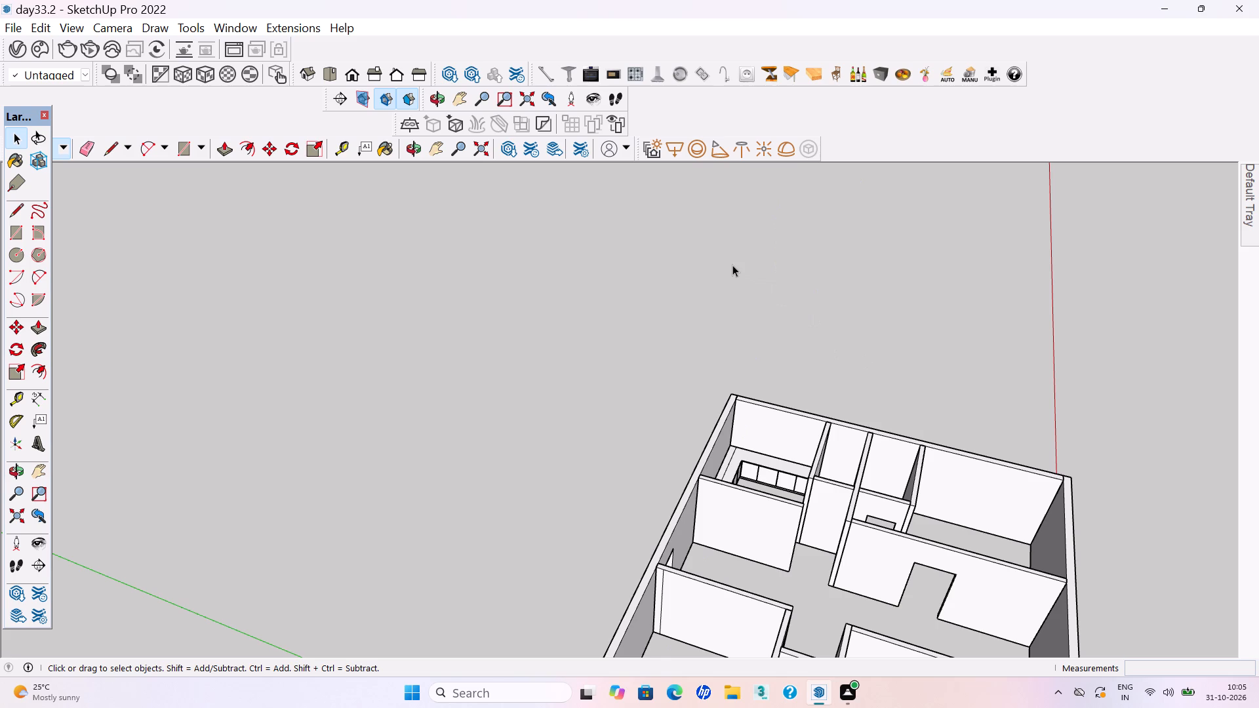
# Place two horizontal guides on the wall behind the longer counter, one 2' above the countertop and another 2' higher.
pyautogui.scroll(-9, 639, 351)
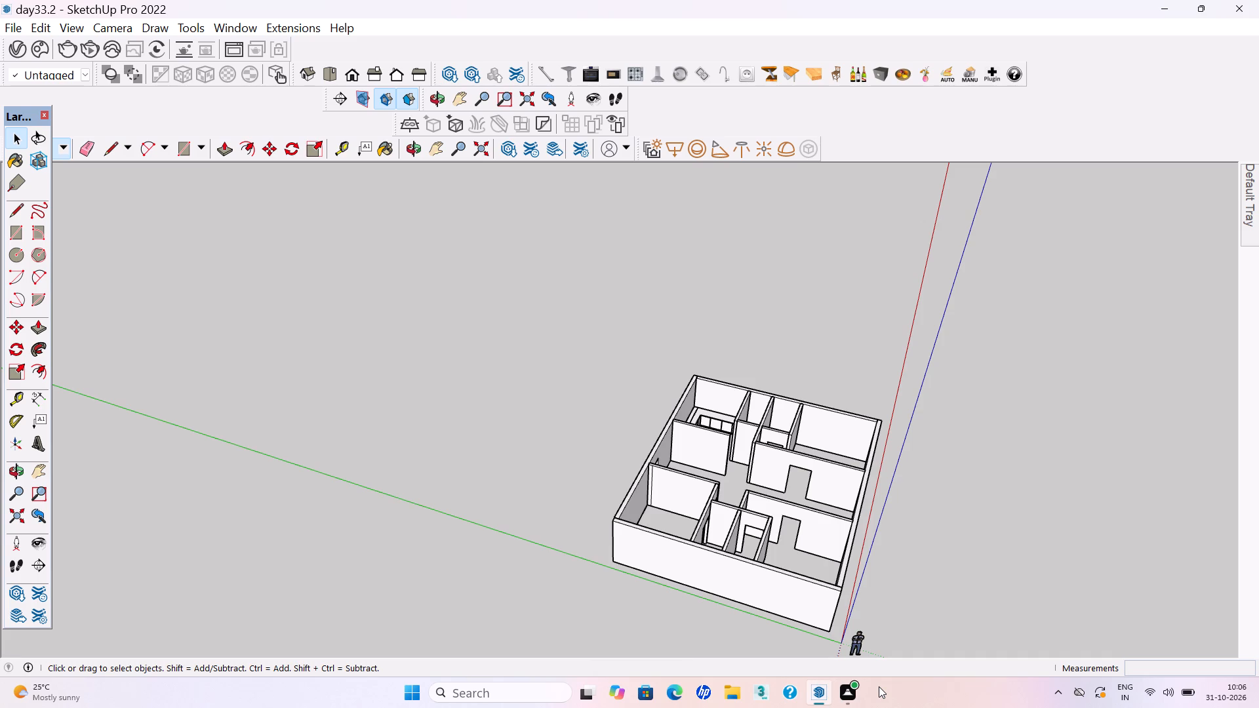
pyautogui.scroll(-3, 1246, 698)
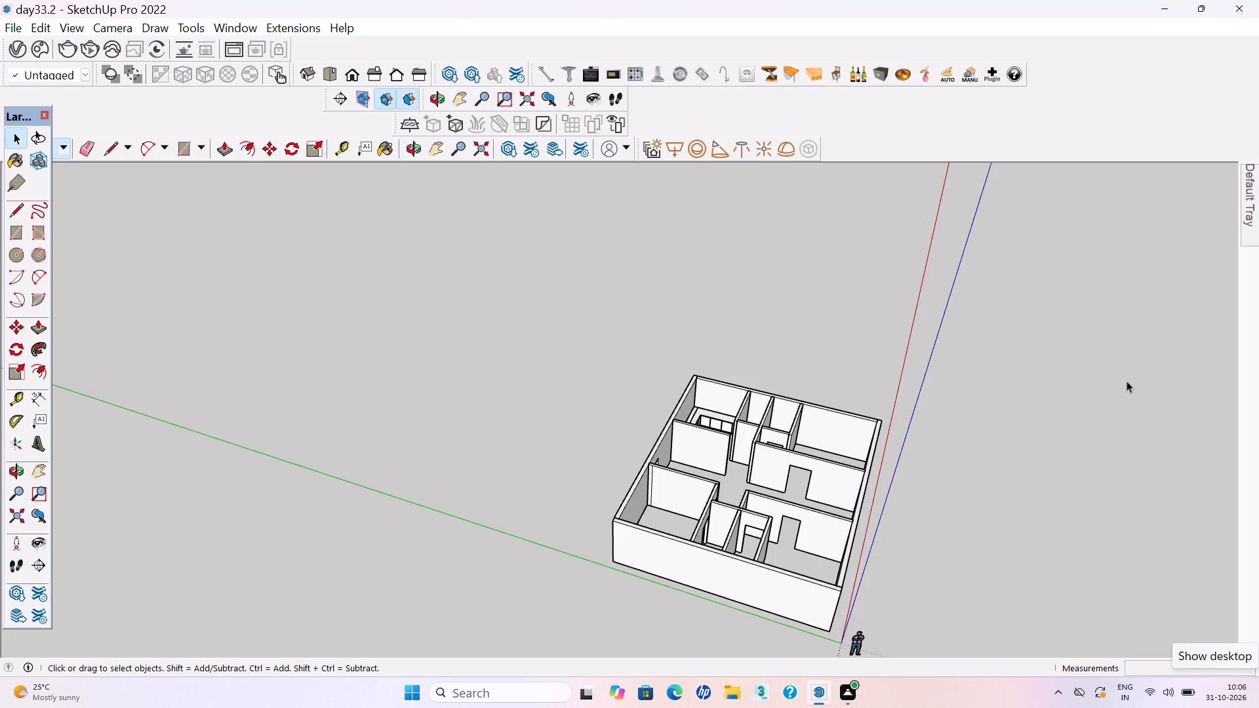
pyautogui.scroll(5, 787, 535)
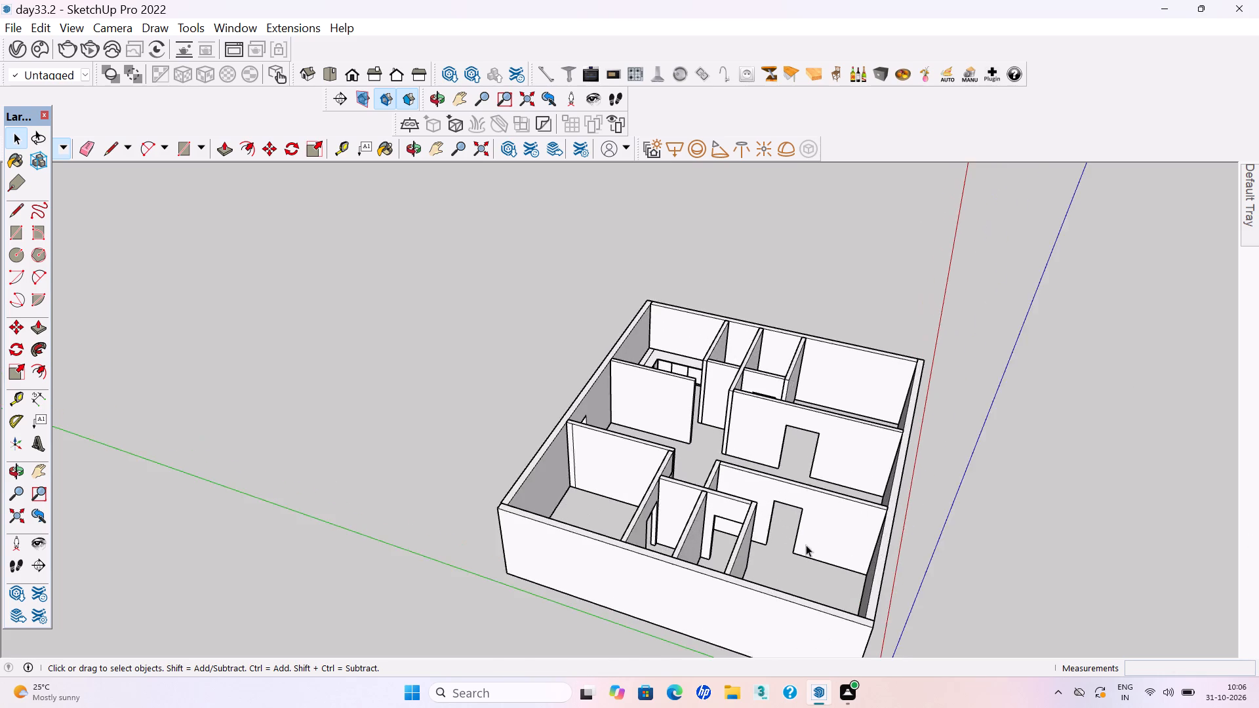
pyautogui.moveTo(807, 545); pyautogui.dragTo(491, 639, button='middle')
pyautogui.scroll(-2, 706, 450)
pyautogui.moveTo(824, 446); pyautogui.dragTo(690, 477, button='middle')
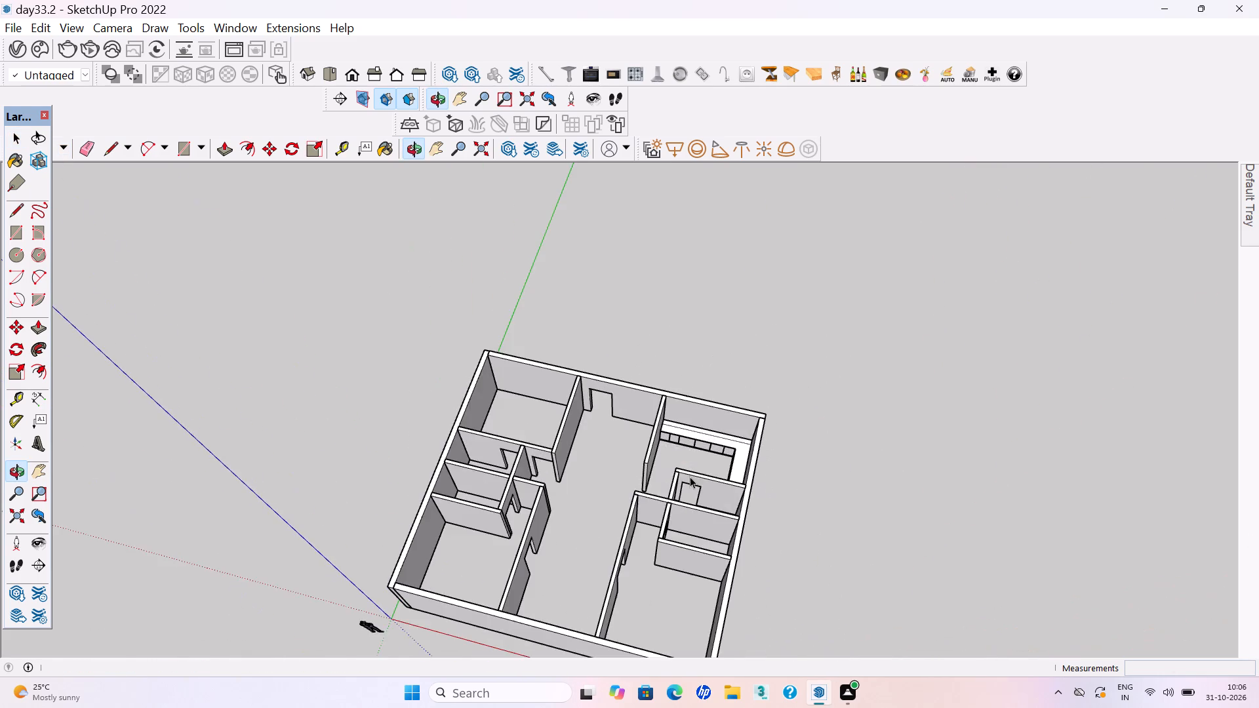
pyautogui.scroll(8, 749, 466)
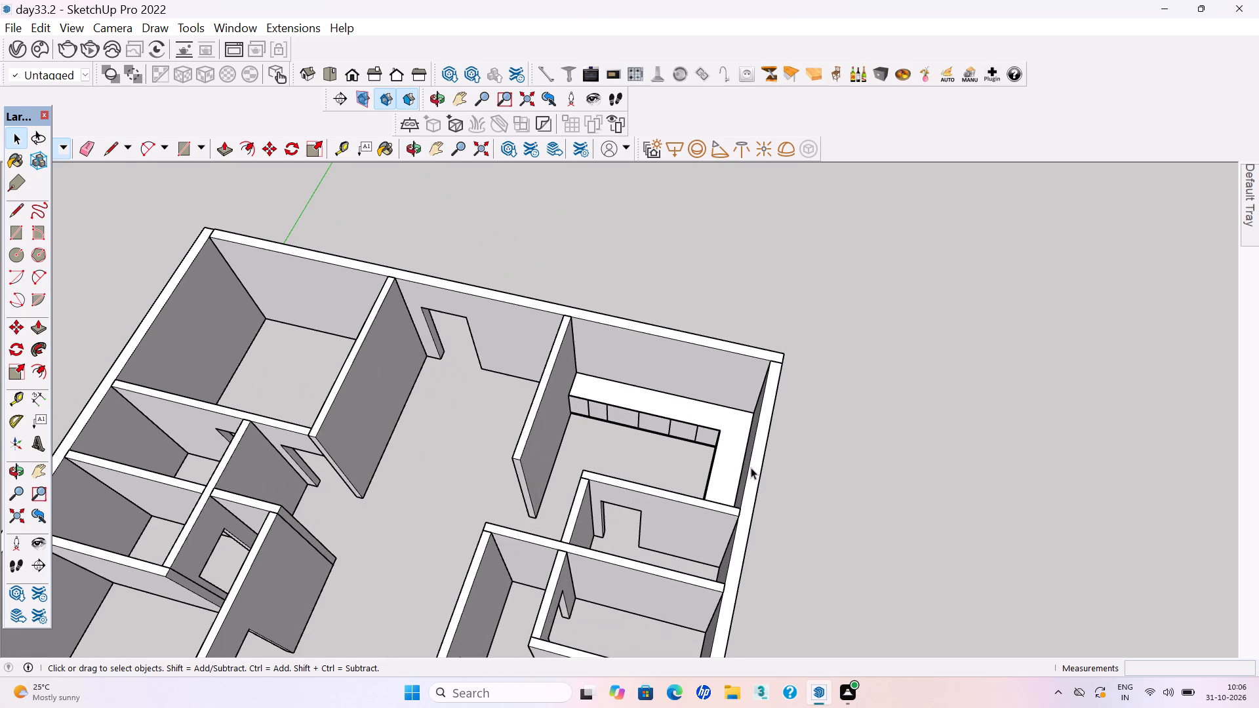
pyautogui.scroll(6, 679, 408)
pyautogui.moveTo(630, 505); pyautogui.dragTo(710, 452, button='middle')
pyautogui.middleClick(710, 450)
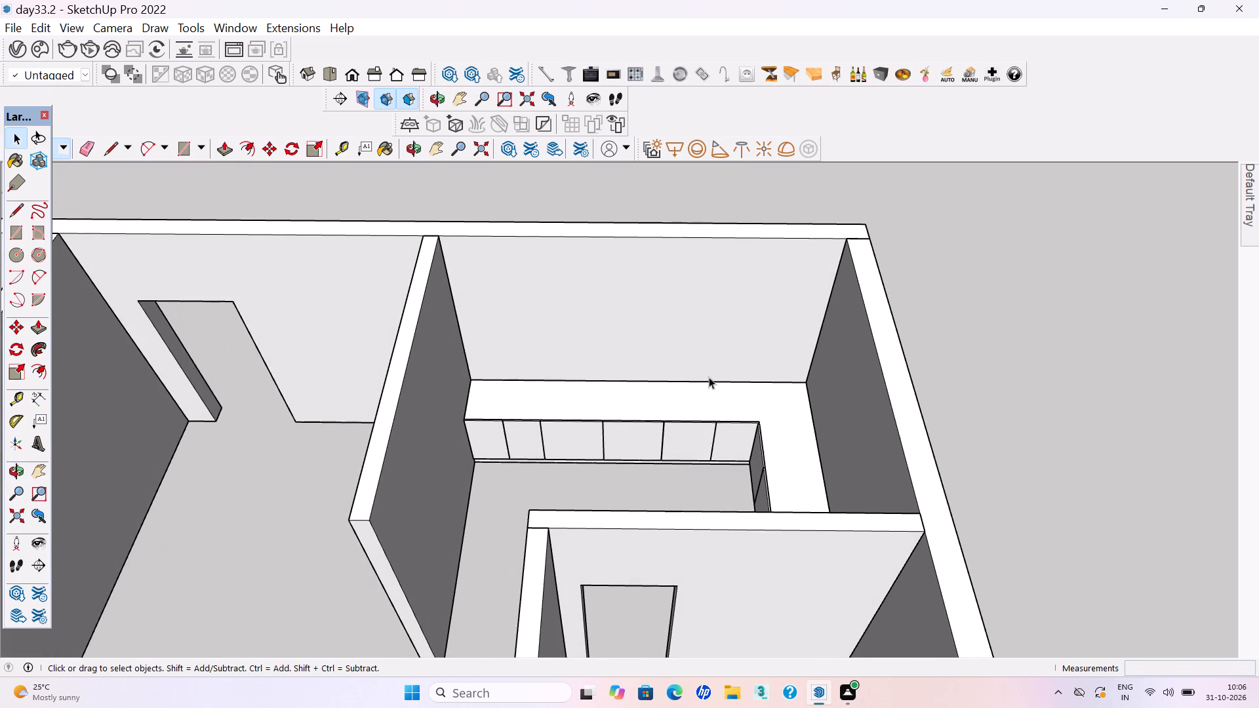
pyautogui.scroll(5, 677, 350)
pyautogui.press('t')
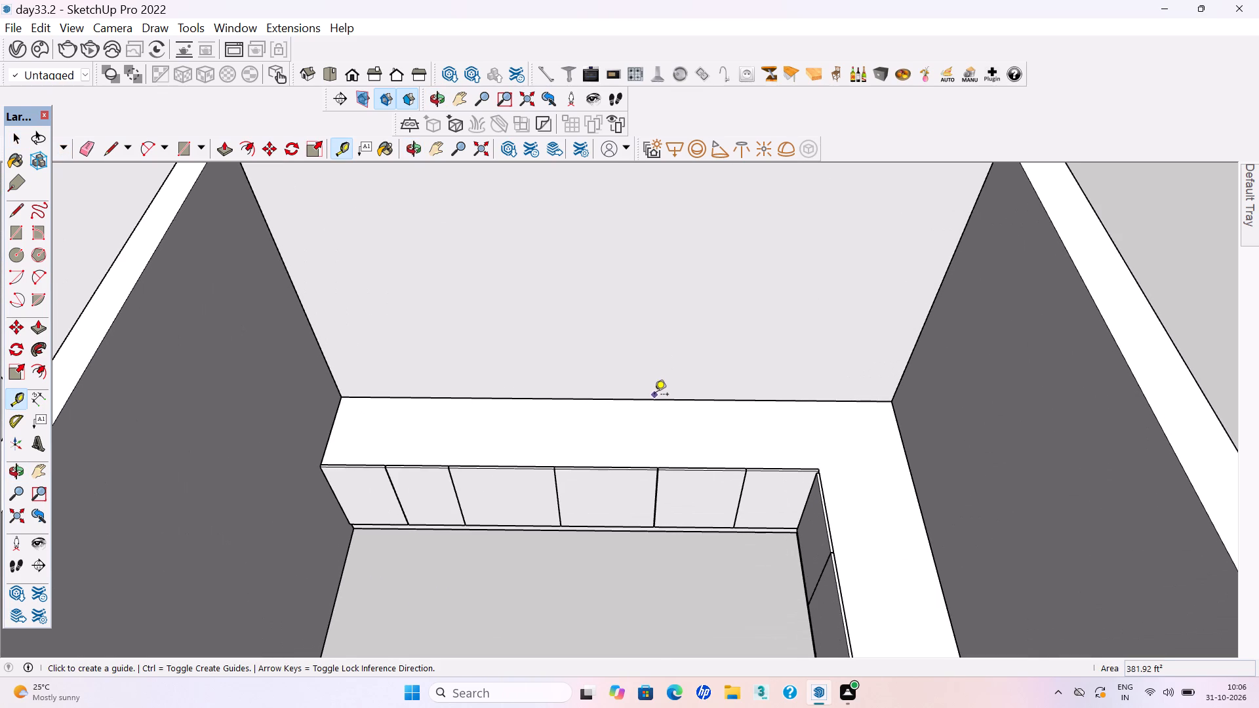
pyautogui.click(654, 397)
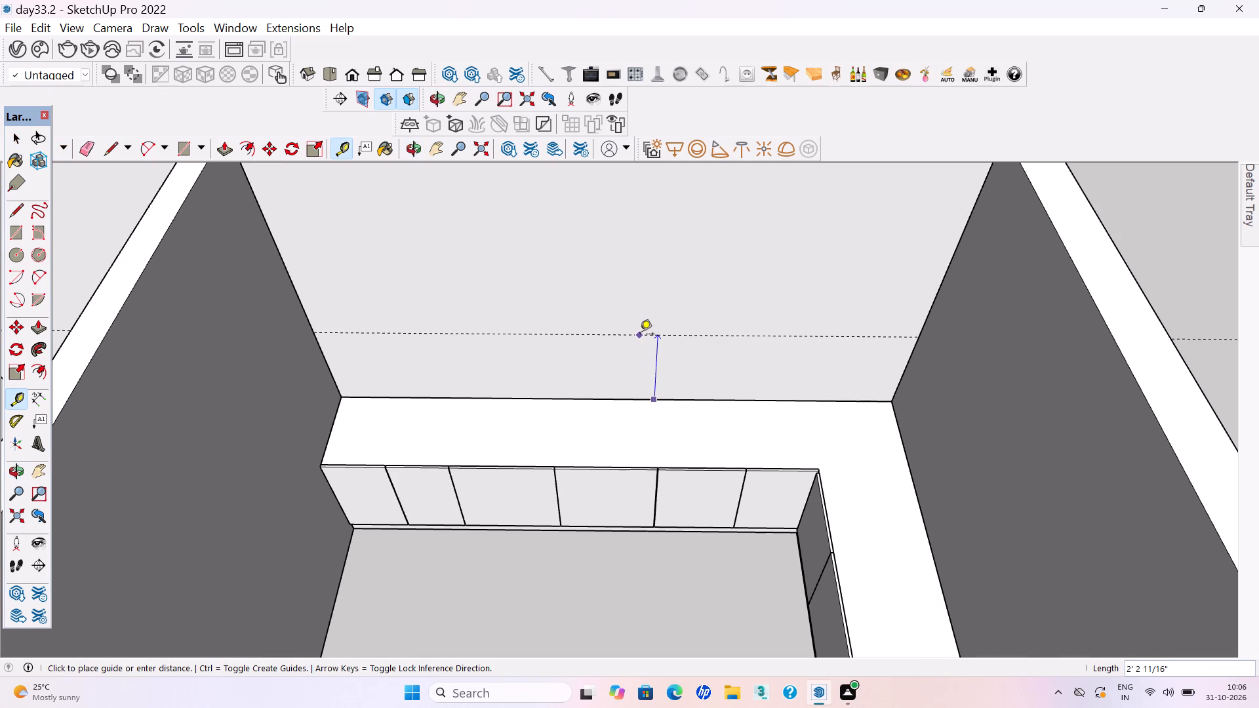
pyautogui.write("2'")
pyautogui.press('Return')
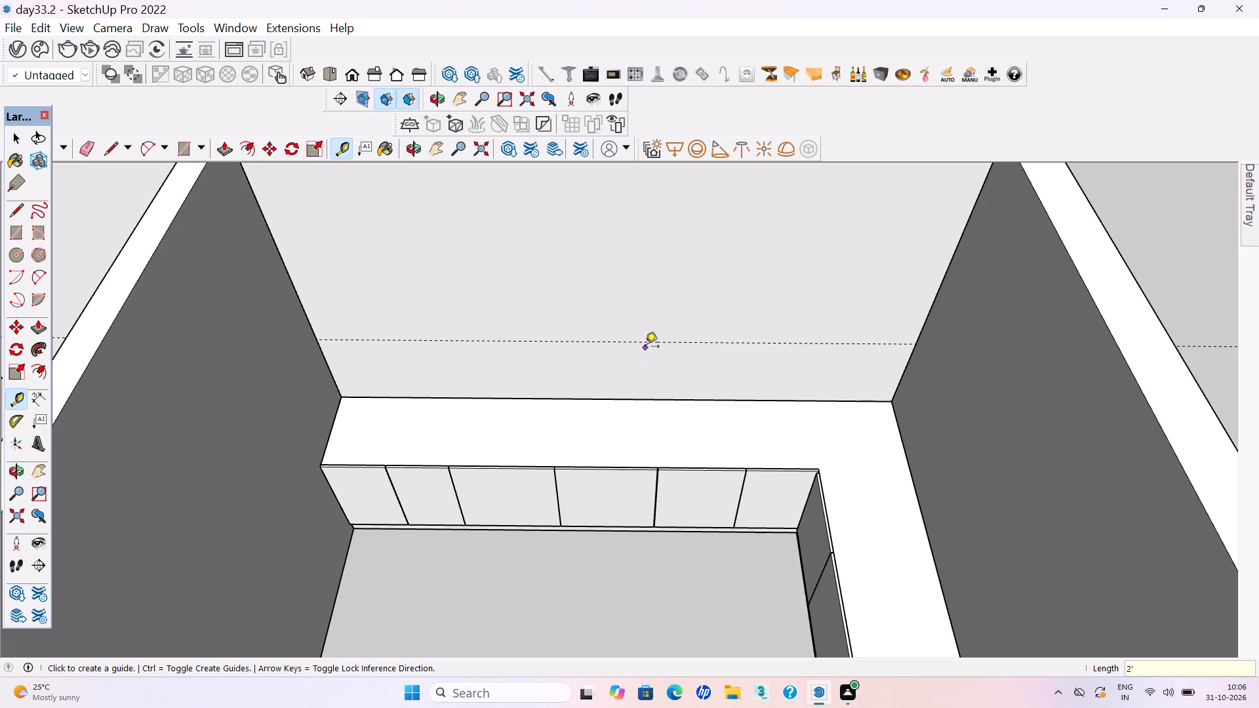
pyautogui.click(645, 342)
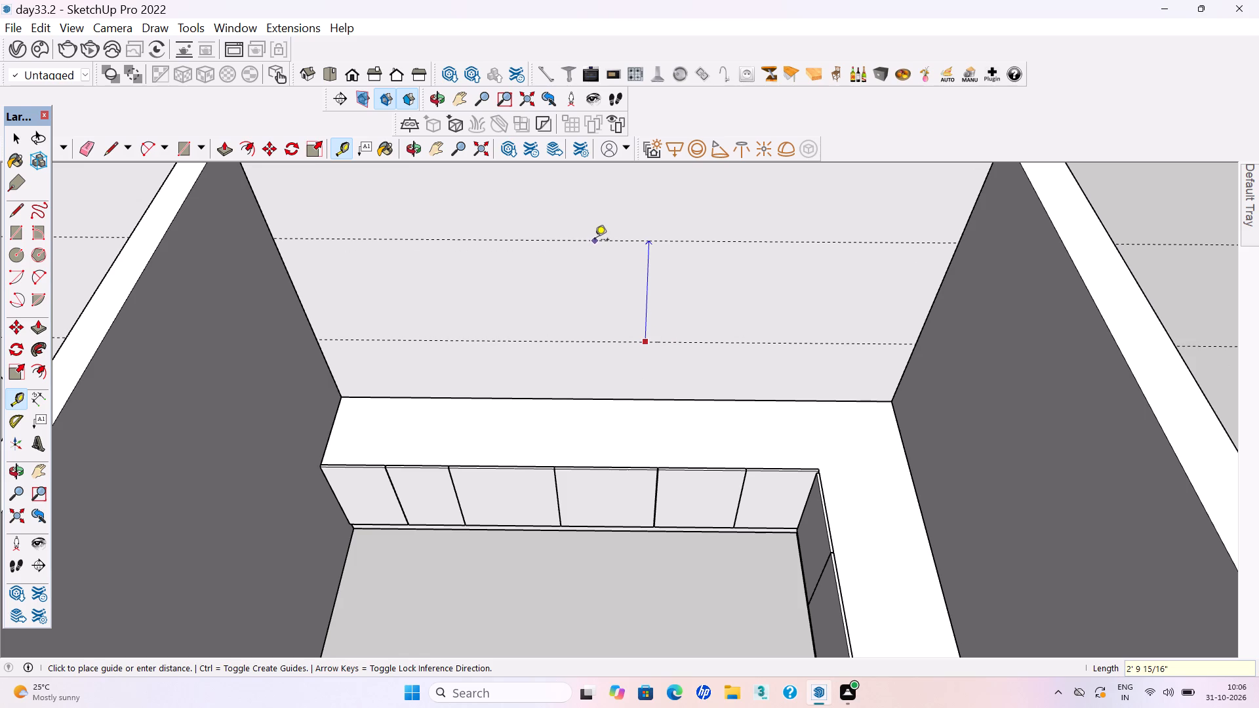
pyautogui.write("2'")
pyautogui.press('Return')
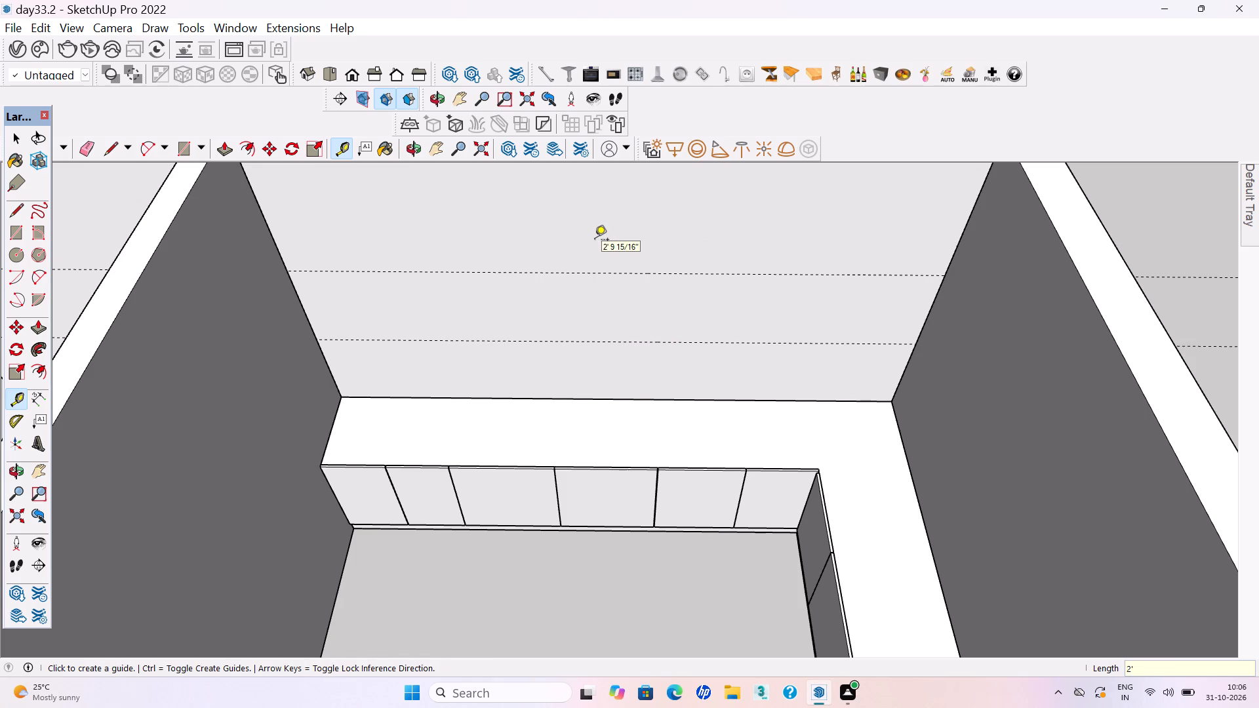
# Draw a 13' 4" by 2' rectangle on the wall between the two guides, spanning from side wall to side wall.
pyautogui.scroll(-2, 614, 328)
pyautogui.moveTo(607, 390); pyautogui.dragTo(578, 344, button='middle')
pyautogui.scroll(2, 525, 270)
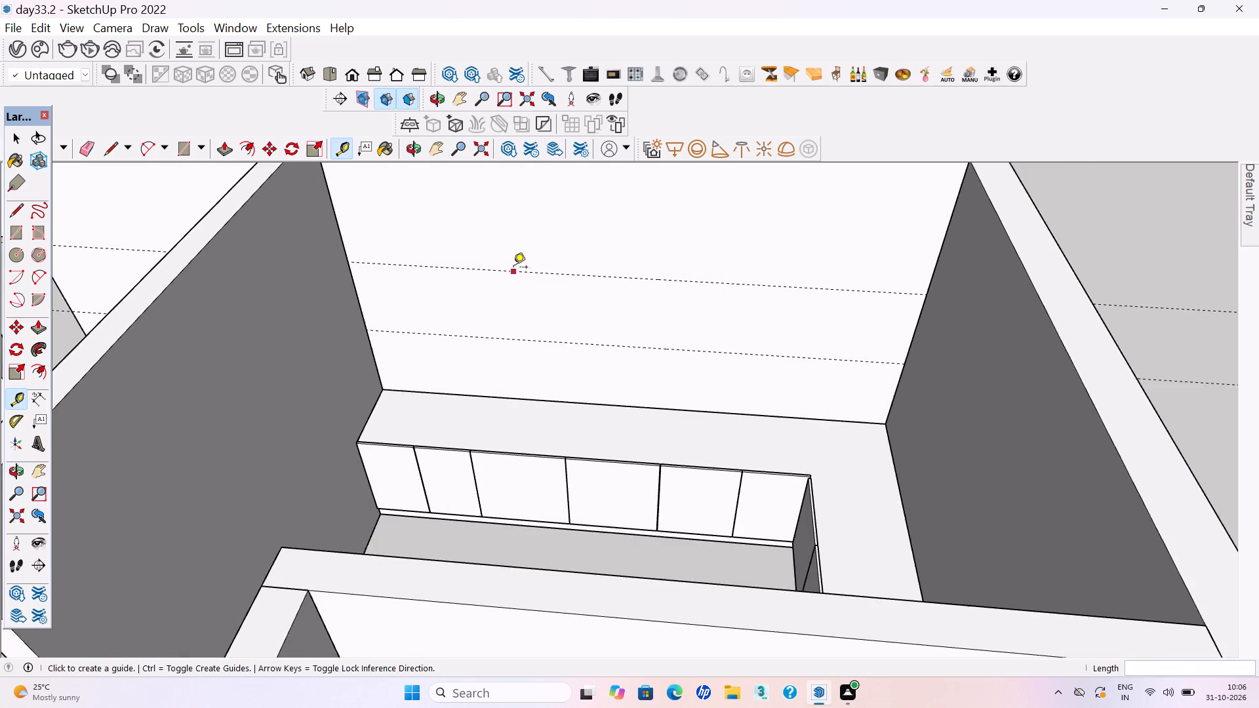
pyautogui.scroll(1, 513, 268)
pyautogui.press('r')
pyautogui.click(311, 259)
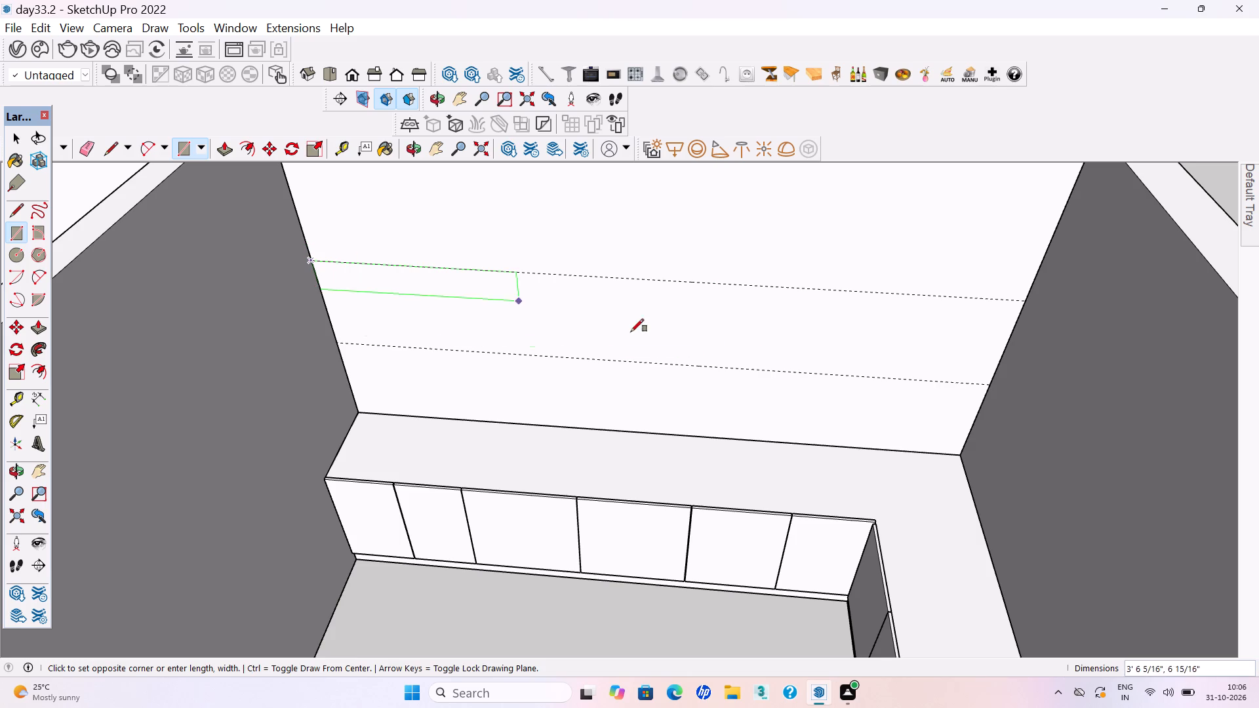
pyautogui.click(987, 383)
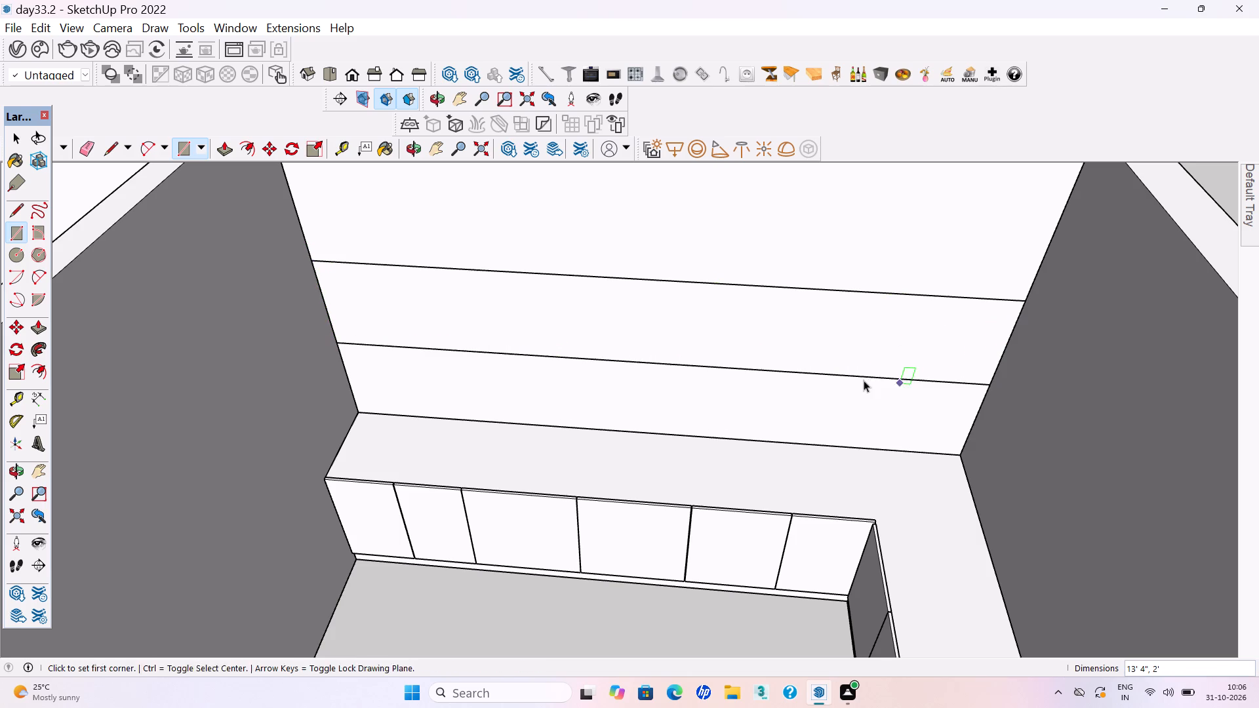
# Make the wall rectangle's face and its edges a group.
pyautogui.press('space')
pyautogui.doubleClick(727, 345)
pyautogui.rightClick(727, 345)
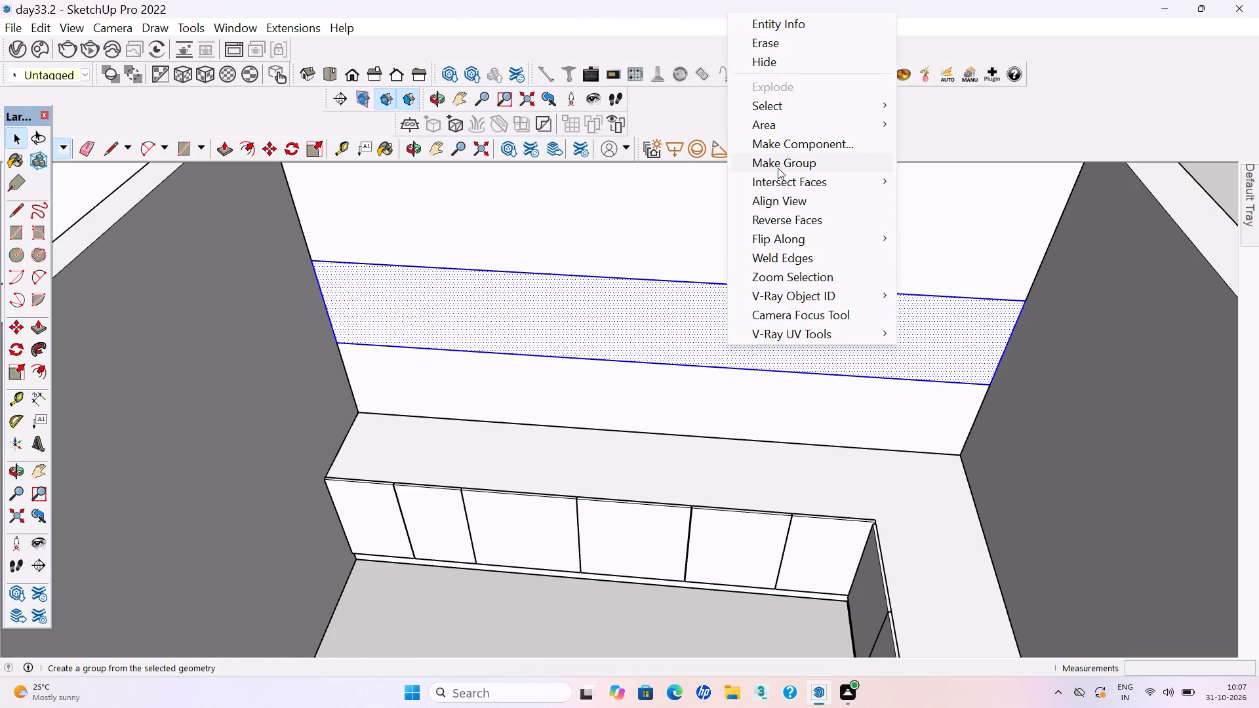
pyautogui.click(777, 160)
# Open the new group and extrude its face 1'4" out from the wall to form the overhead cabinet box.
pyautogui.doubleClick(760, 347)
pyautogui.press('p')
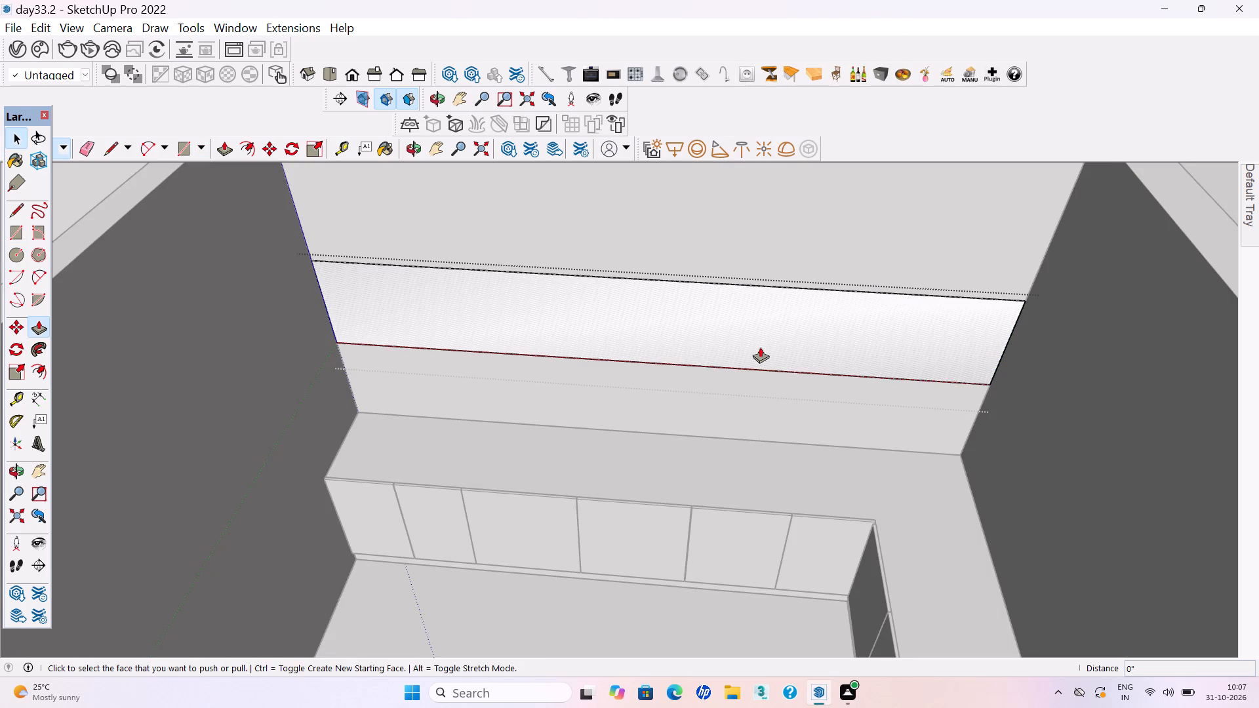
pyautogui.click(760, 346)
pyautogui.write('1\'4"')
pyautogui.press('Return')
pyautogui.press('space')
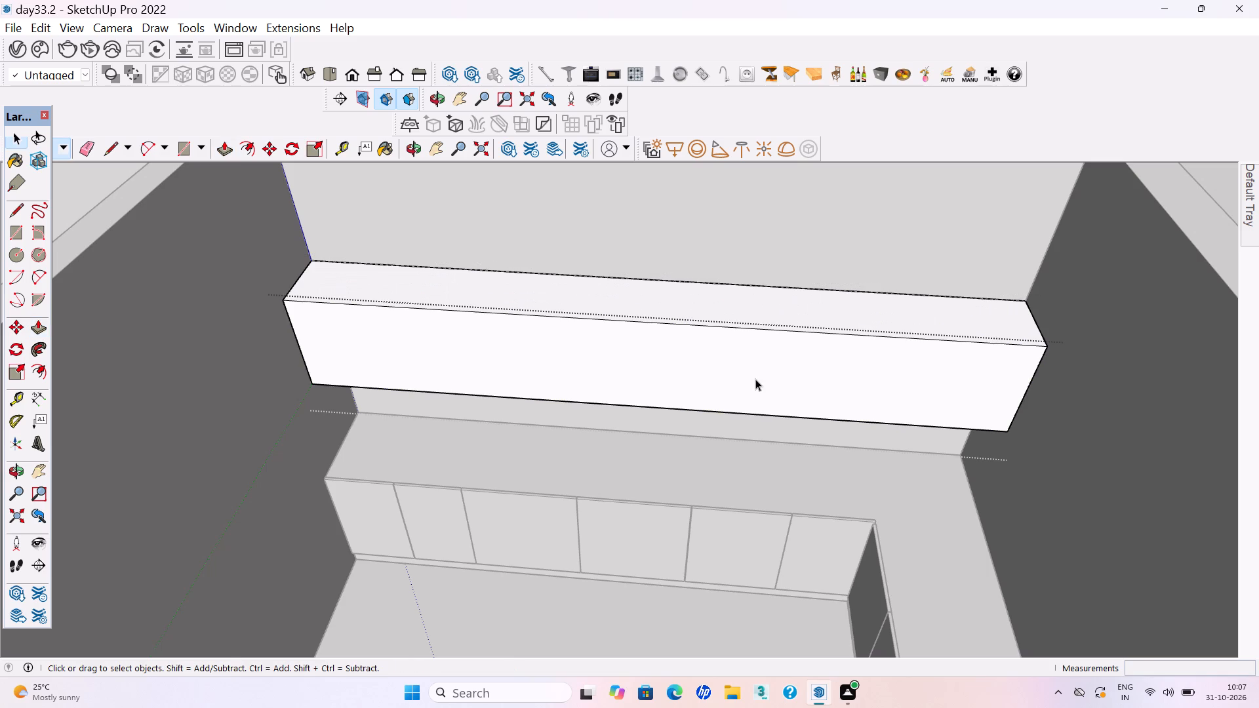
# Offset the overhead box's front face inward by 18 mm.
pyautogui.click(755, 379)
pyautogui.press('f')
pyautogui.click(755, 379)
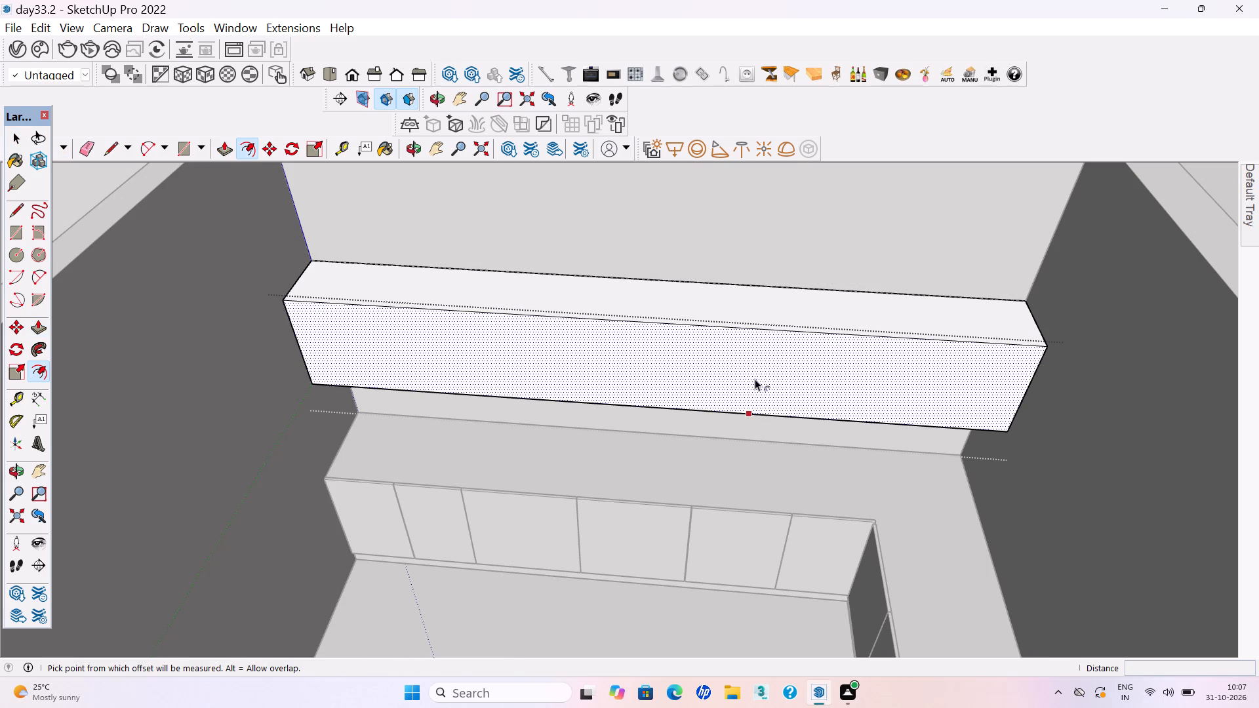
pyautogui.write('18mm')
pyautogui.press('Return')
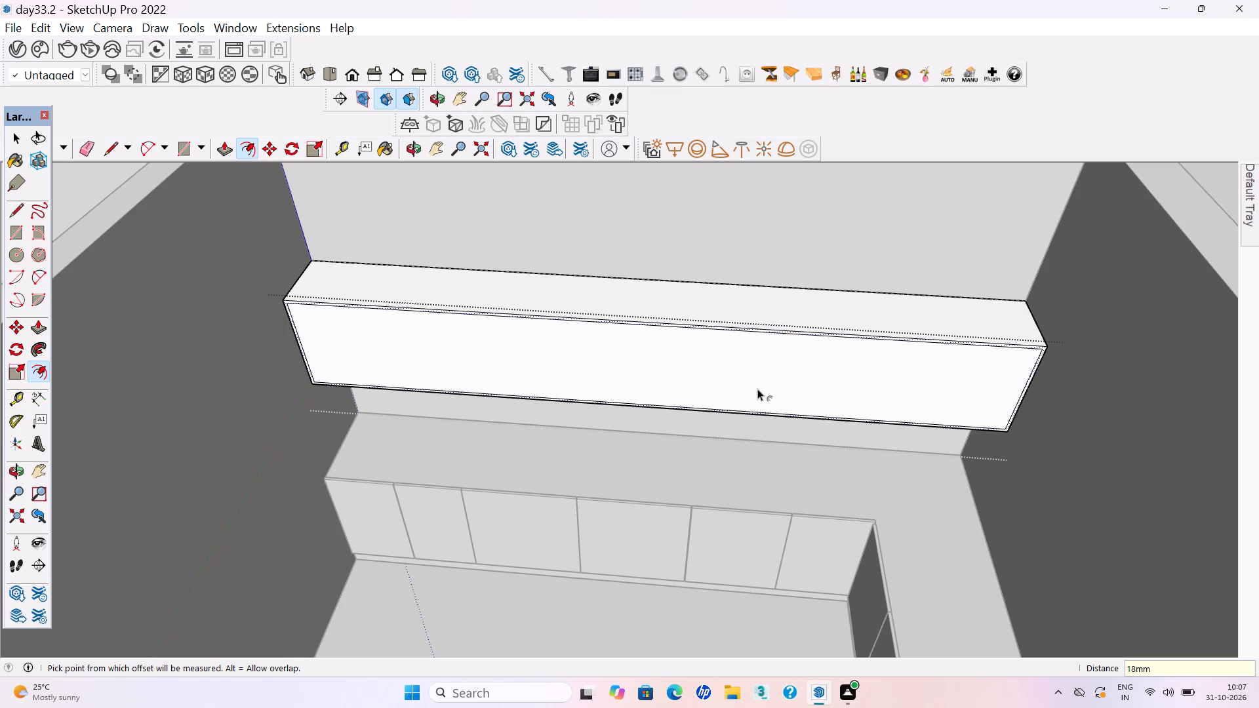
# Push the overhead box's inner front face inward by about 11 3/8" to hollow it out, and exit the group.
pyautogui.press('space')
pyautogui.click(757, 388)
pyautogui.press('p')
pyautogui.press('Return')
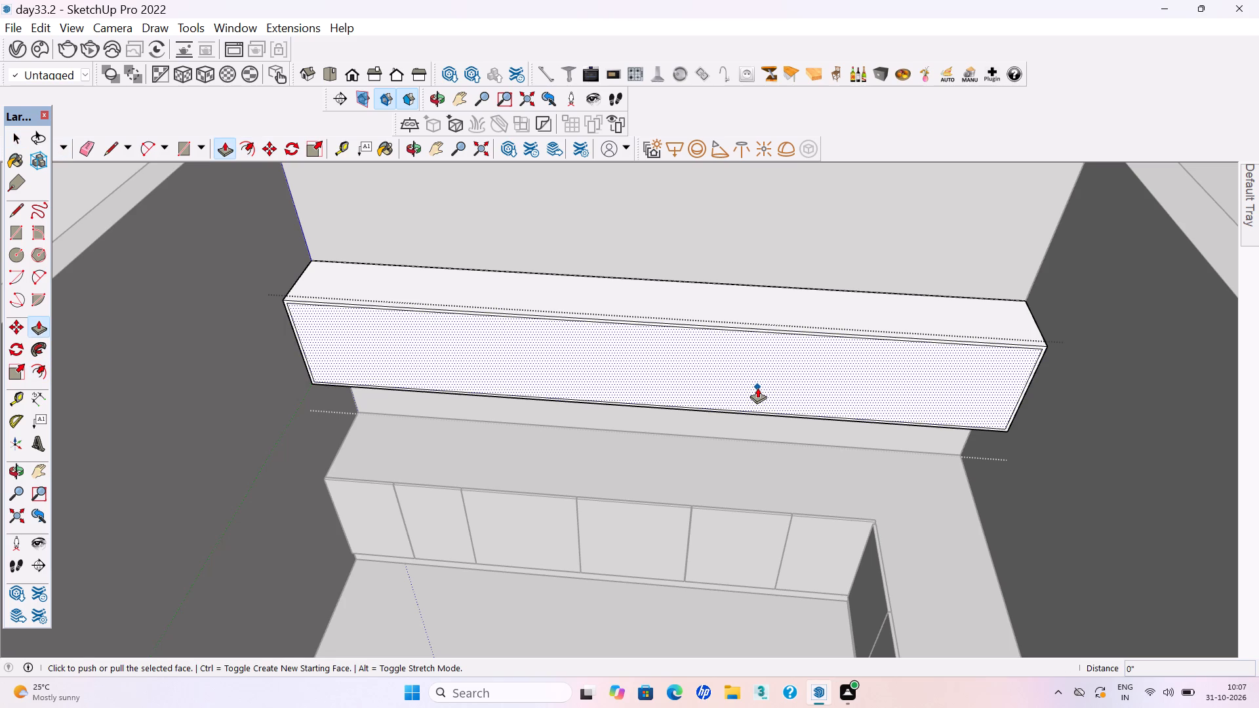
pyautogui.click(757, 387)
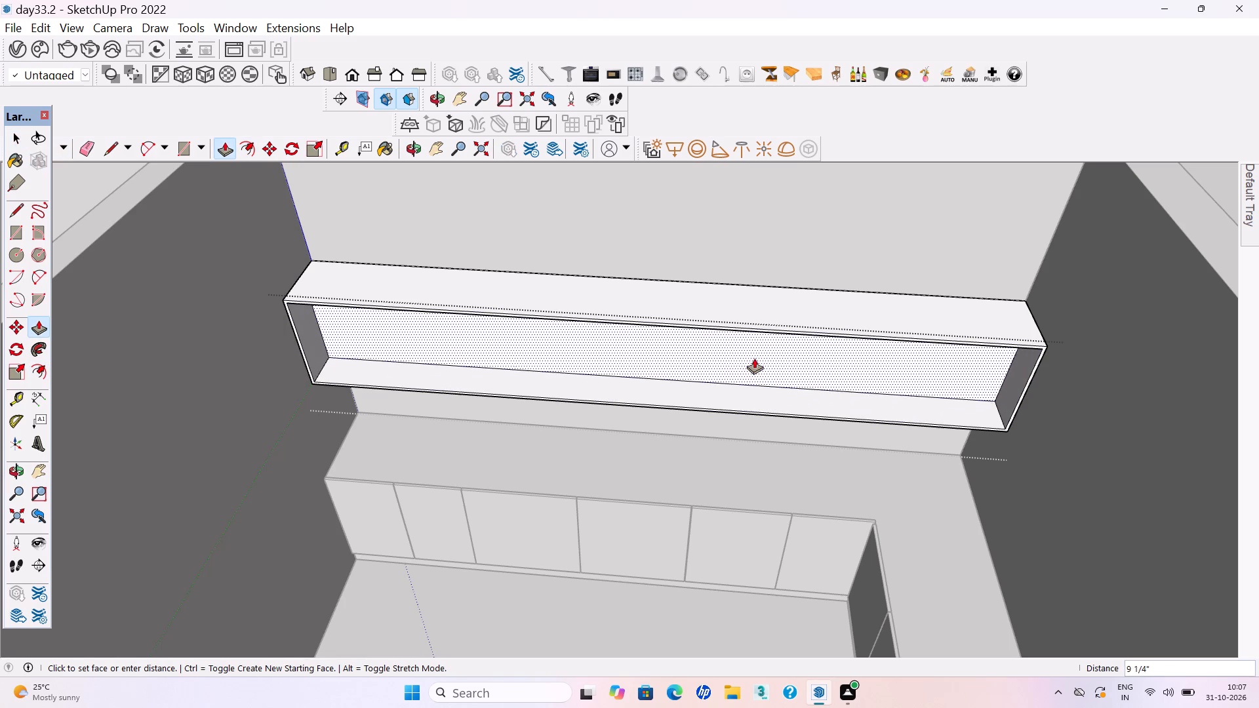
pyautogui.click(754, 355)
pyautogui.scroll(-8, 616, 459)
pyautogui.press('space')
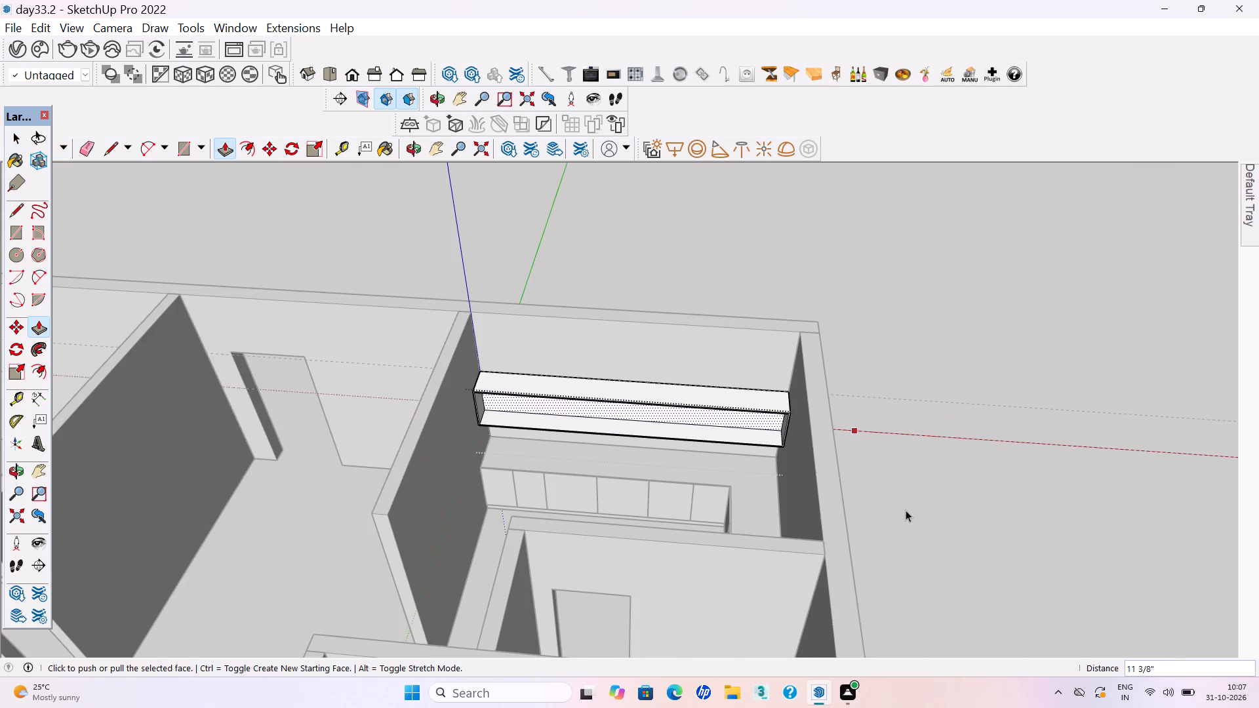
pyautogui.click(906, 510)
# Save the model.
pyautogui.hotkey('ctrl', 's')
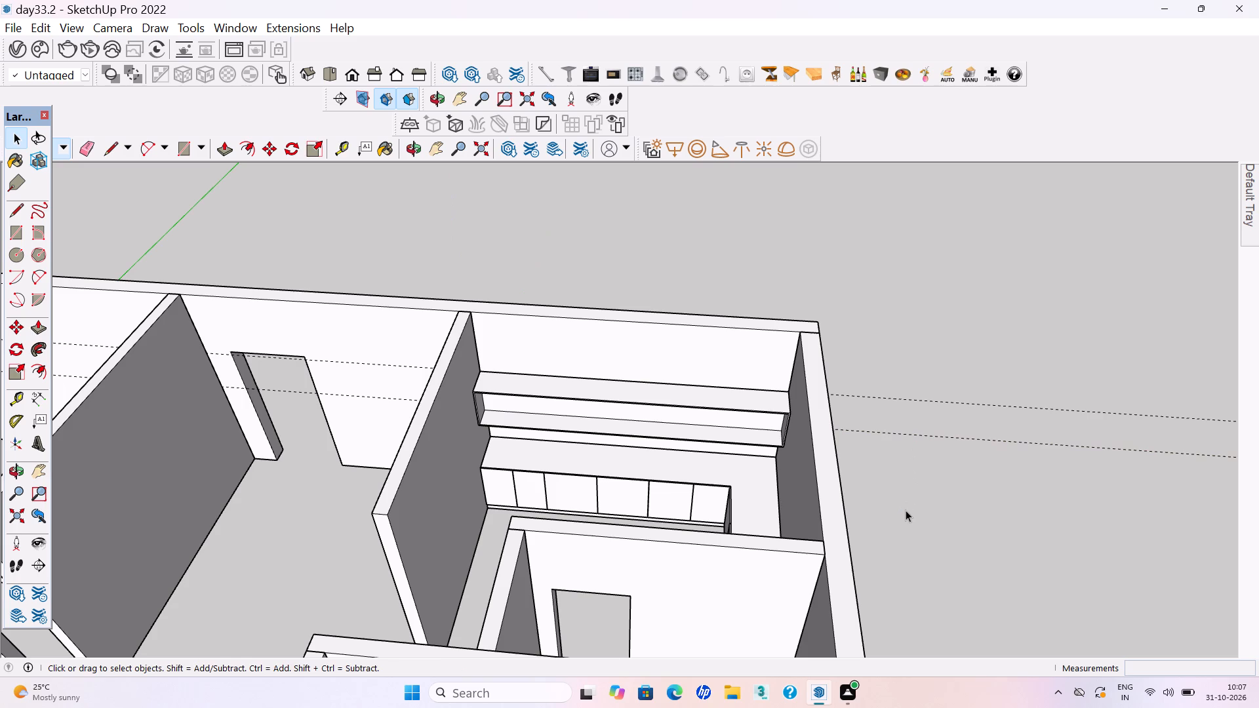
# Place a vertical guide 2' in from the right end of the overhead cabinet's front frame.
pyautogui.press('t')
pyautogui.scroll(9, 720, 404)
pyautogui.moveTo(808, 477); pyautogui.dragTo(818, 445, button='middle')
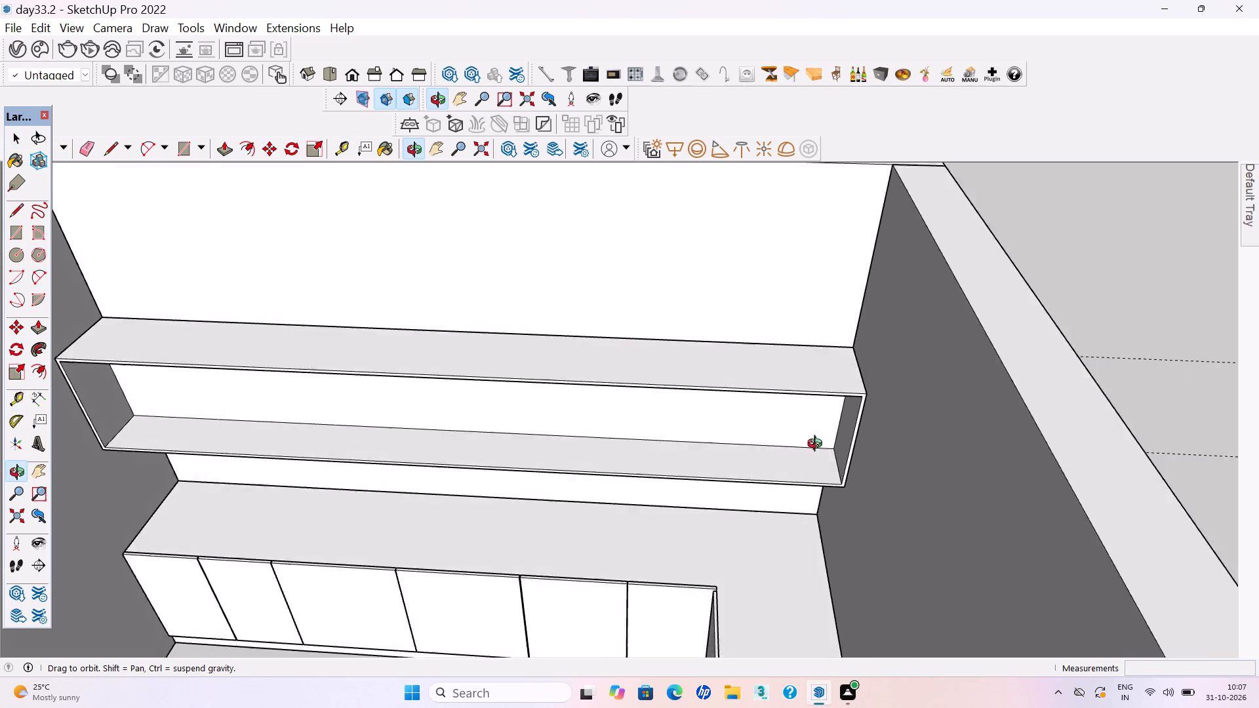
pyautogui.moveTo(818, 445); pyautogui.dragTo(841, 410, button='middle')
pyautogui.scroll(5, 862, 377)
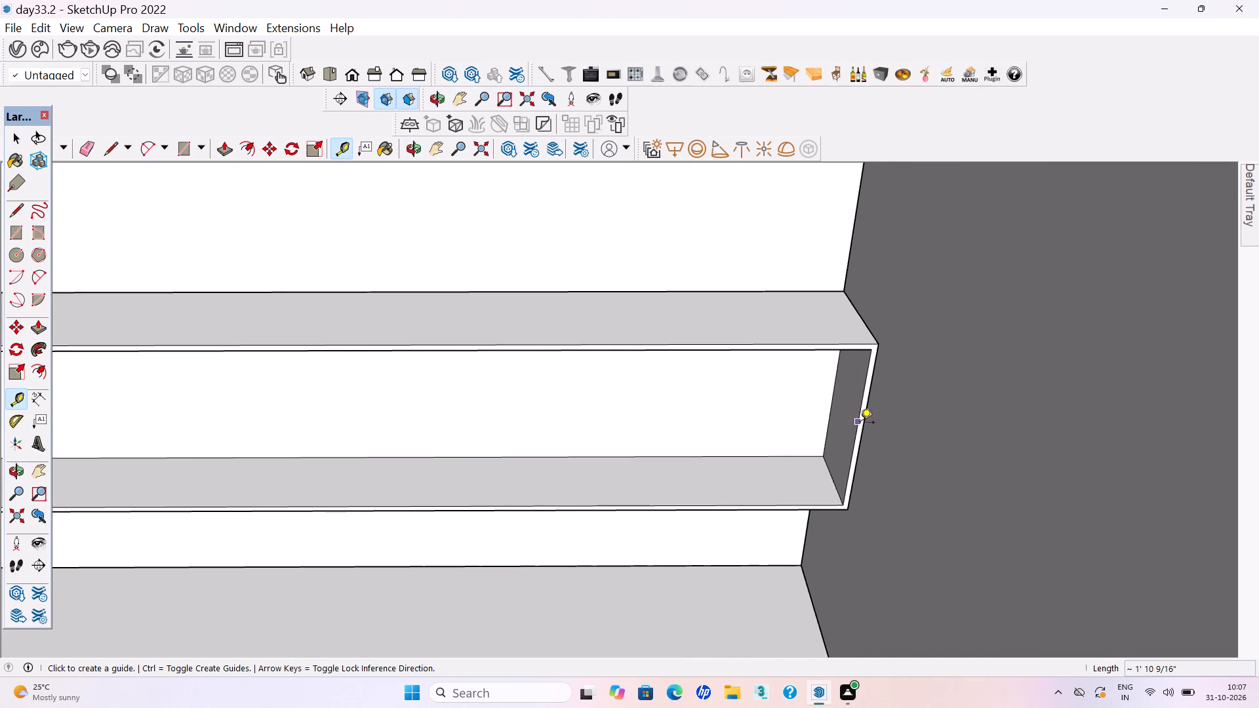
pyautogui.click(859, 432)
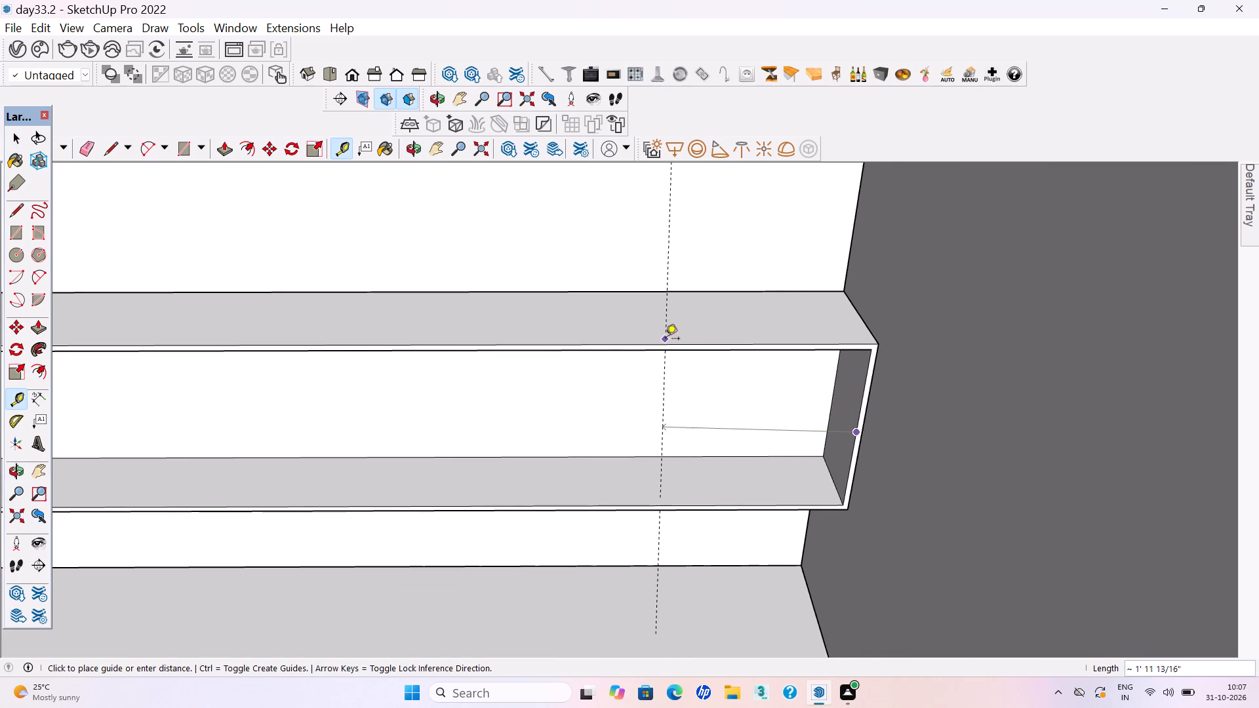
pyautogui.write("2'")
pyautogui.press('Return')
# Open the overhead cabinet group and split its top and bottom front rims with lines along the guide.
pyautogui.press('space')
pyautogui.scroll(9, 686, 354)
pyautogui.doubleClick(677, 333)
pyautogui.click(680, 338)
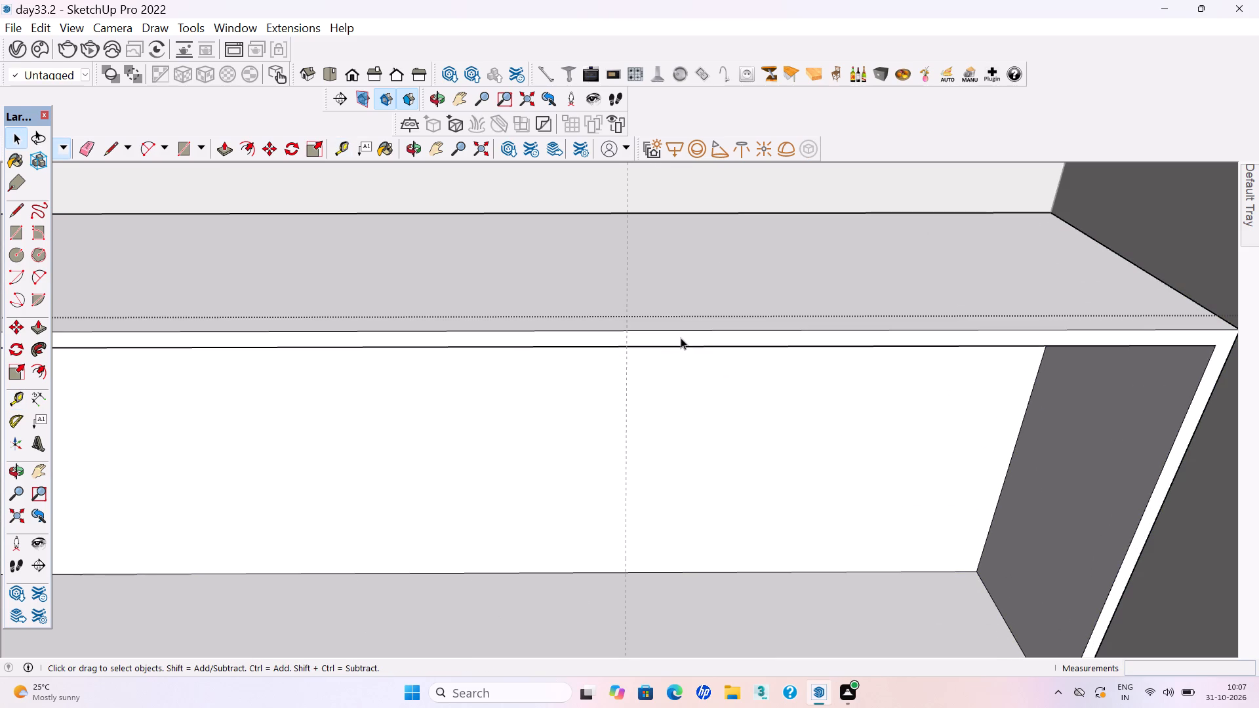
pyautogui.press('l')
pyautogui.scroll(5, 633, 341)
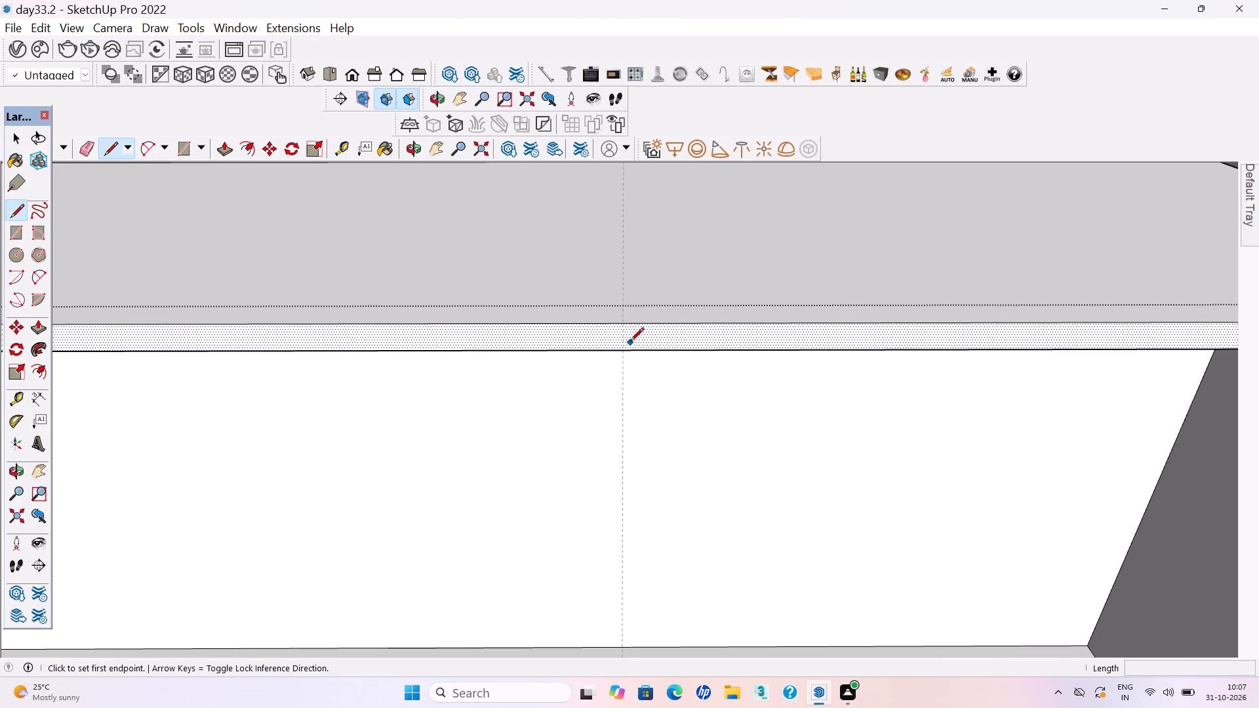
pyautogui.click(625, 349)
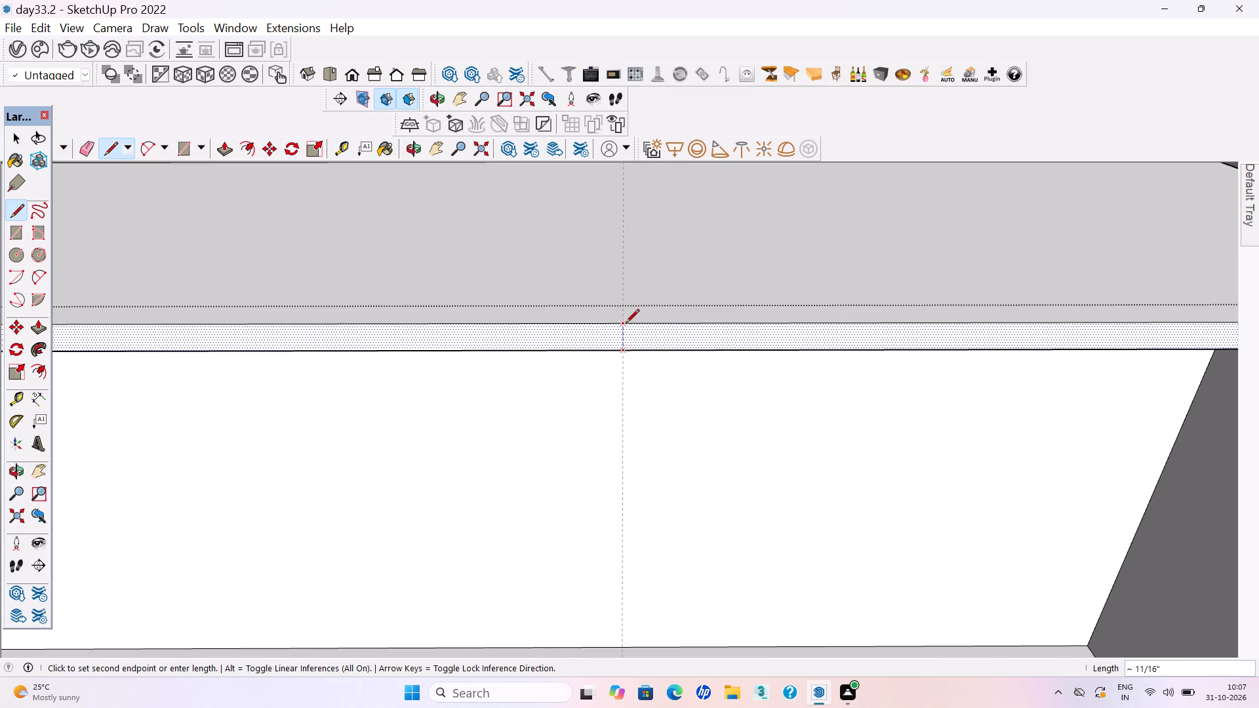
pyautogui.click(626, 324)
pyautogui.scroll(-14, 653, 298)
pyautogui.scroll(18, 639, 501)
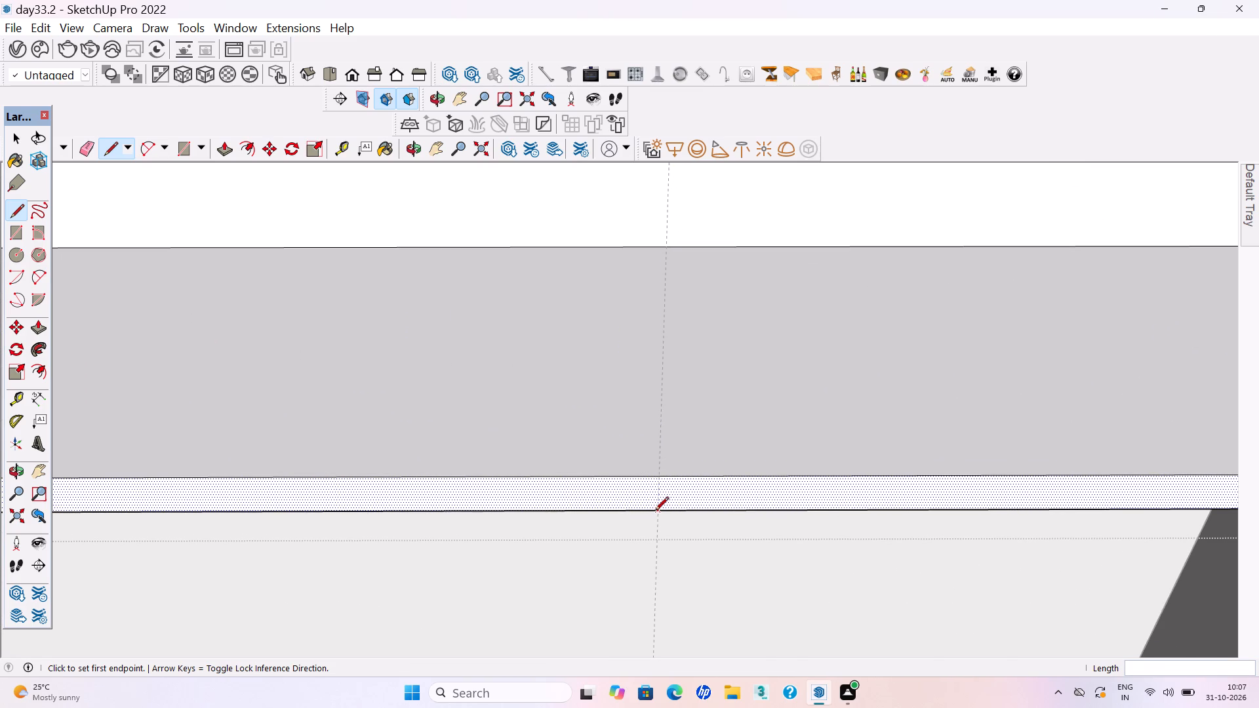
pyautogui.click(656, 511)
pyautogui.click(658, 477)
pyautogui.press('space')
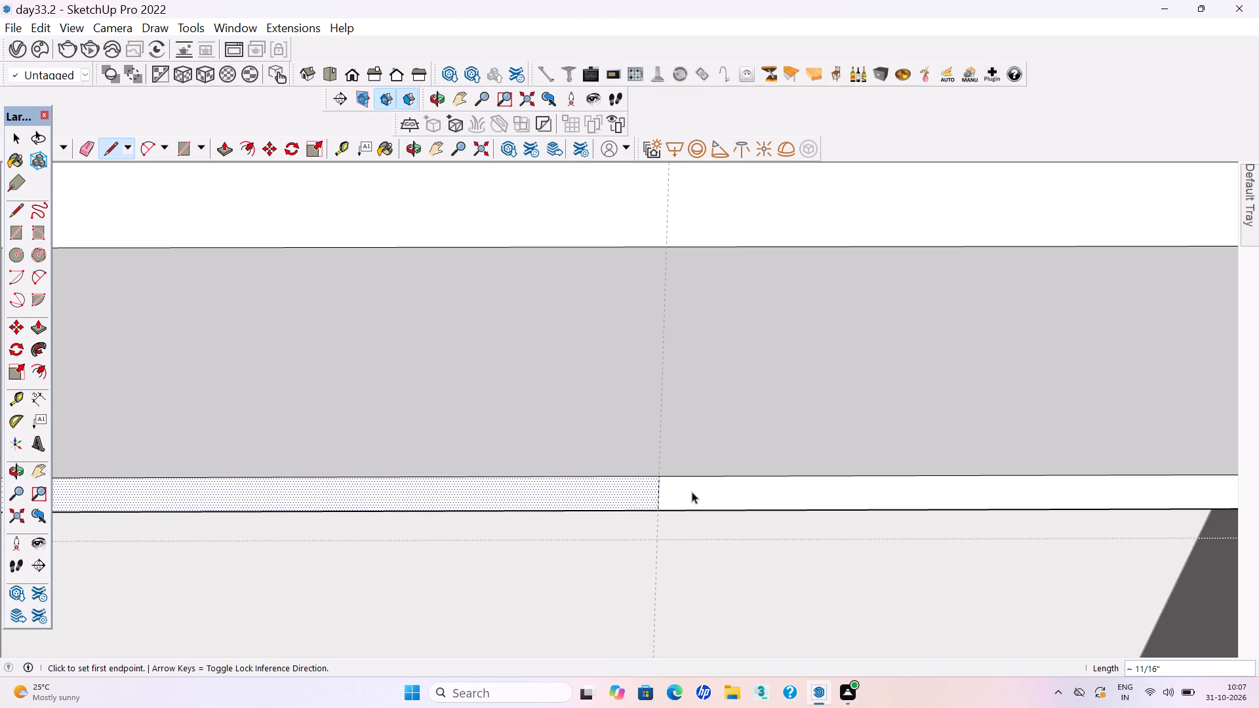
pyautogui.press('space')
# Extrude the overhead box's split-off end frame along the side wall to the facing partition wall, making it L-shaped, and exit the group.
pyautogui.click(692, 492)
pyautogui.press('p')
pyautogui.press('Return')
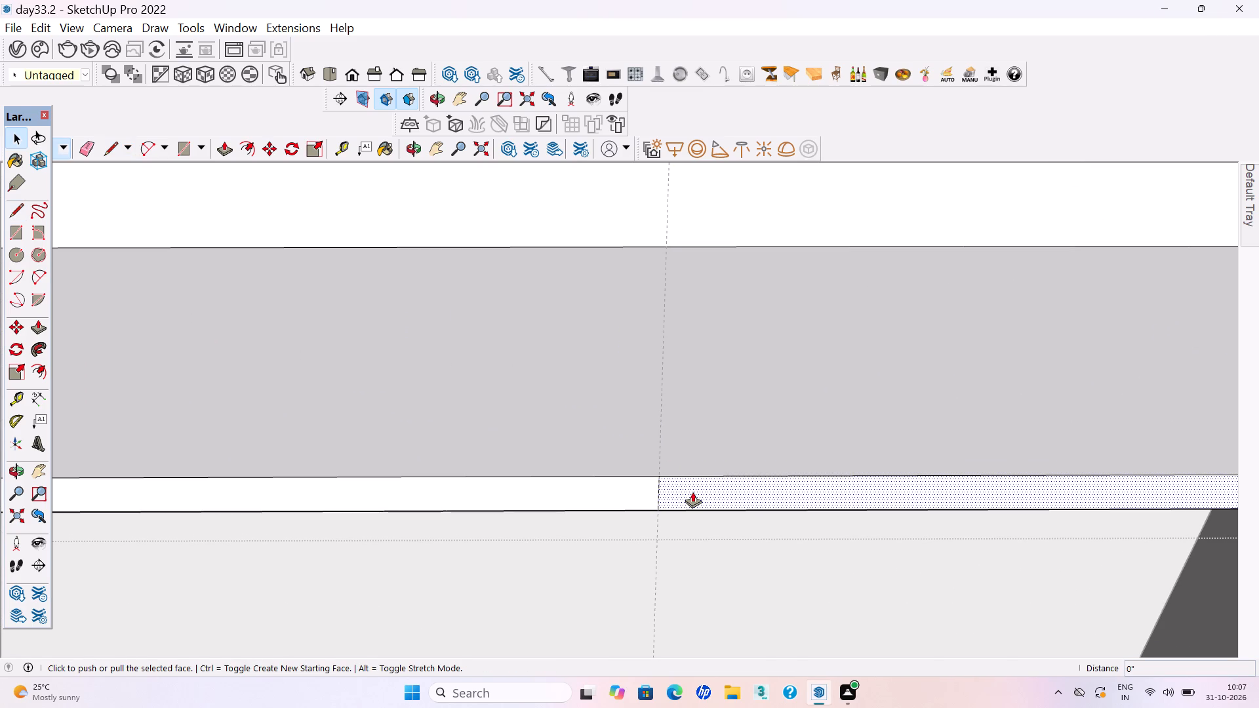
pyautogui.click(692, 492)
pyautogui.scroll(-11, 715, 515)
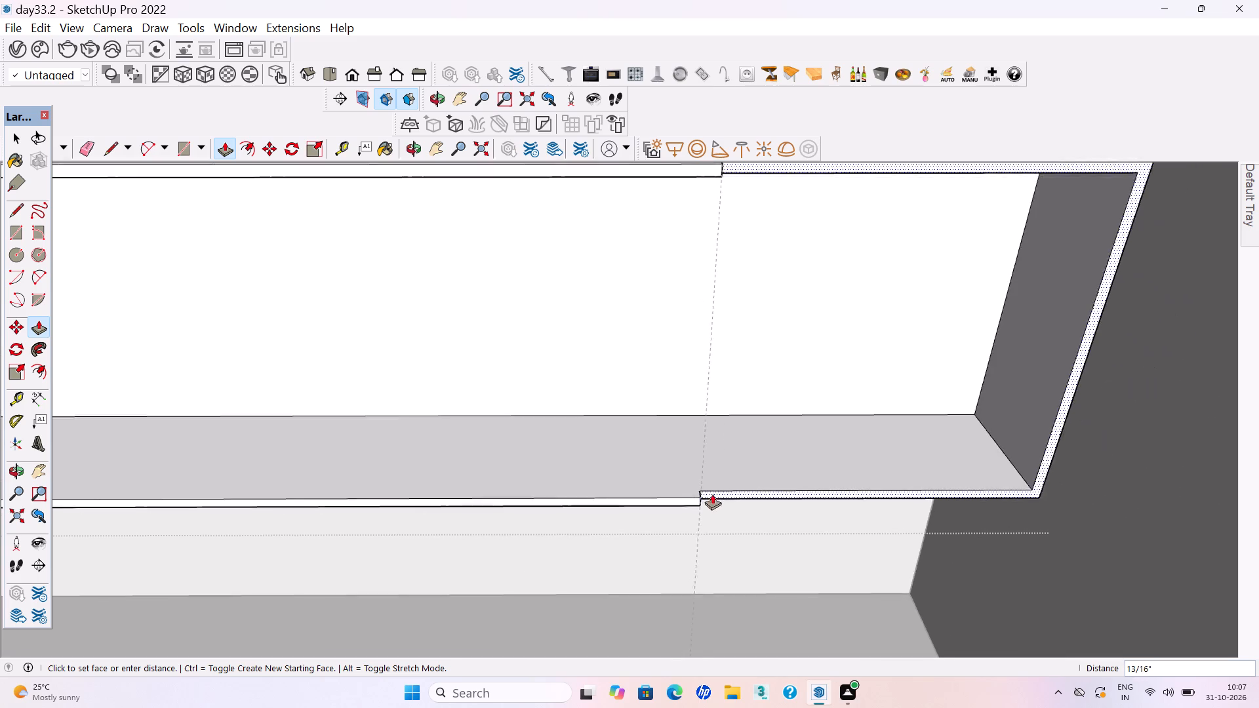
pyautogui.scroll(-16, 712, 494)
pyautogui.scroll(-9, 685, 469)
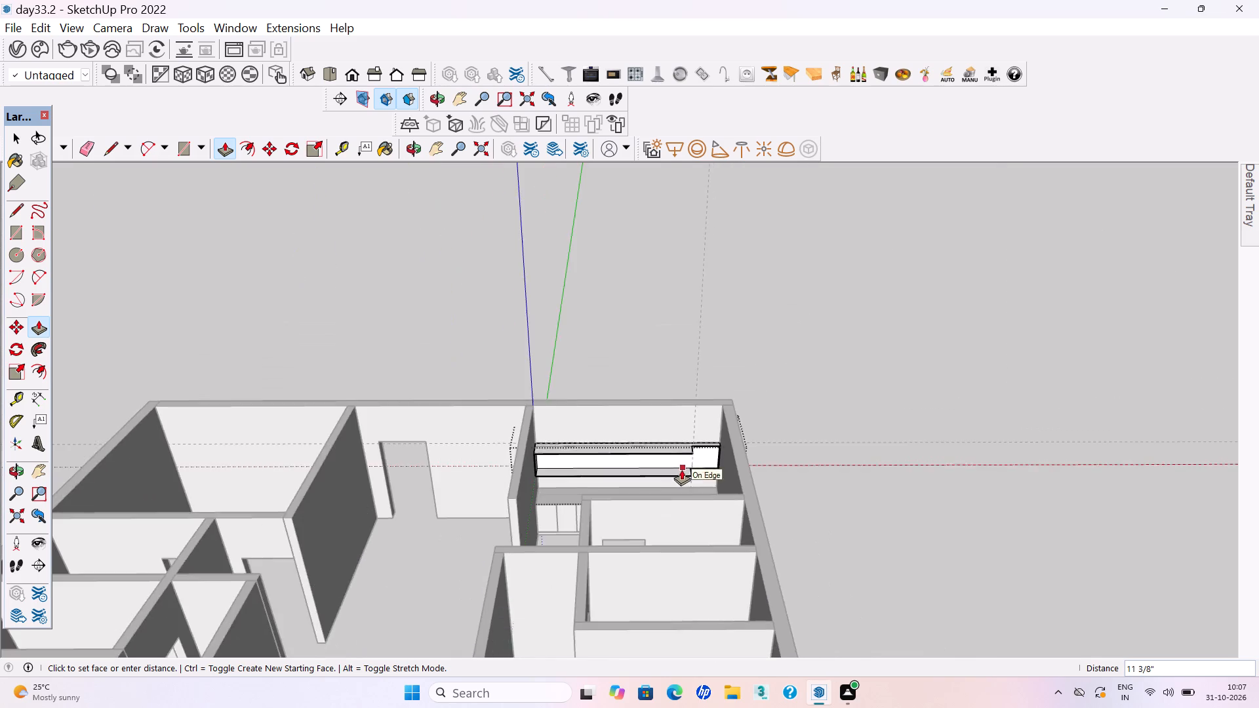
pyautogui.moveTo(681, 473); pyautogui.dragTo(1159, 576, button='middle')
pyautogui.scroll(5, 675, 341)
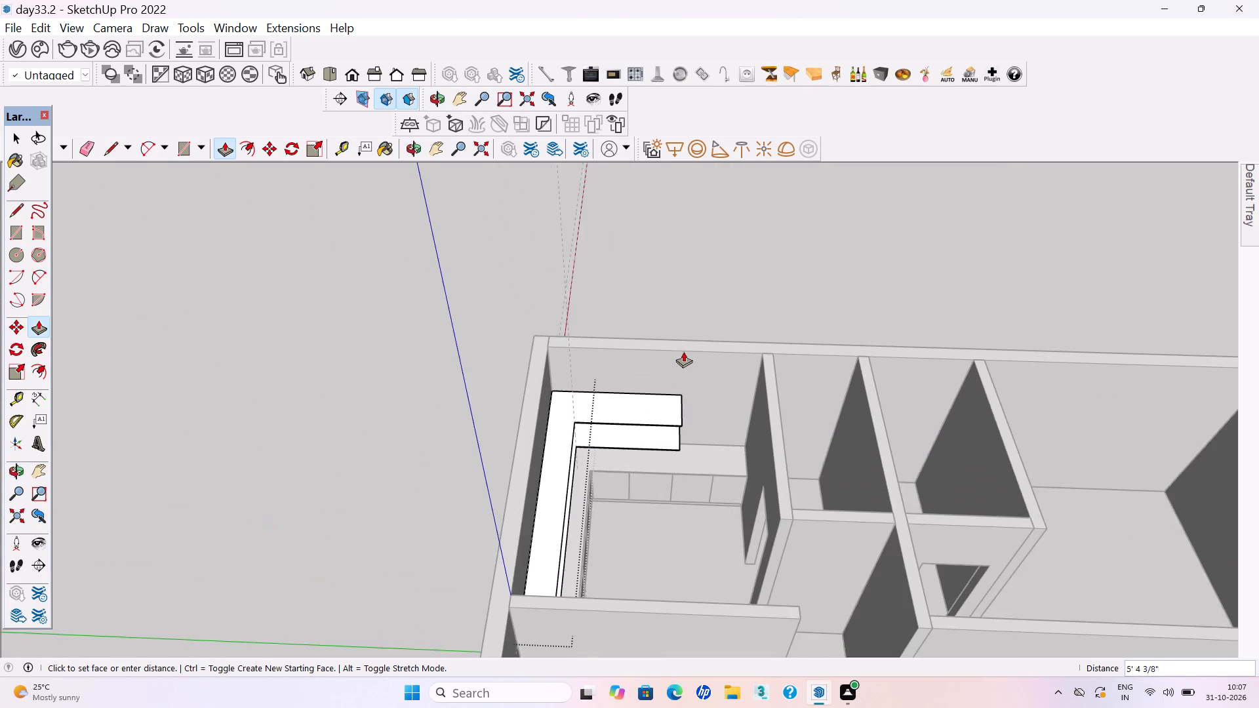
pyautogui.scroll(2, 683, 351)
pyautogui.click(782, 422)
pyautogui.press('space')
pyautogui.click(725, 272)
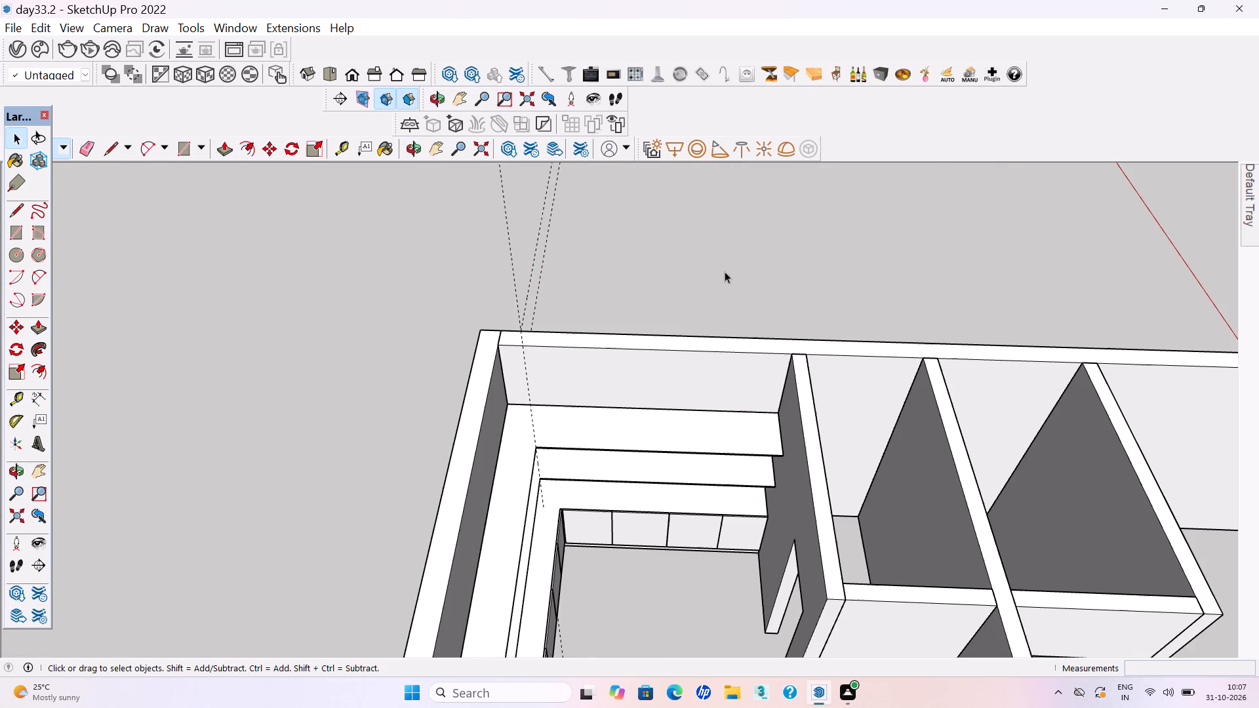
# Save the model.
pyautogui.hotkey('ctrl', 's')
pyautogui.hotkey('ctrl', 's')
pyautogui.hotkey('ctrl', 's')
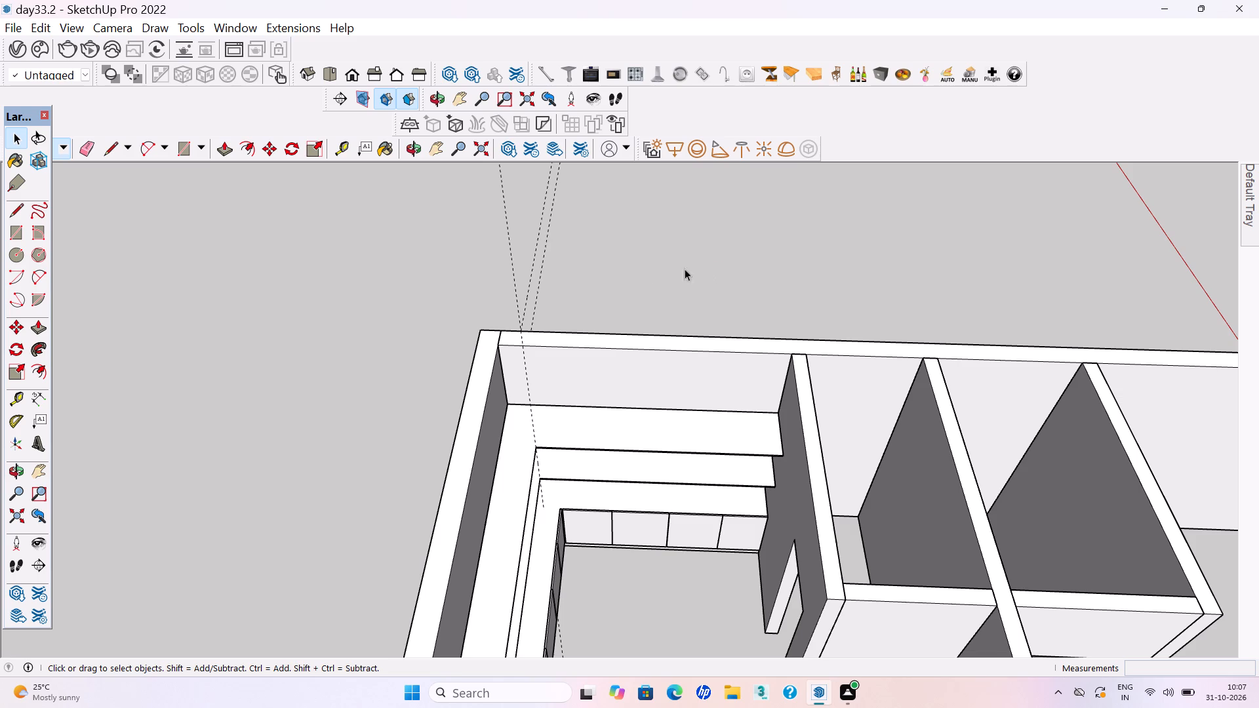
# Delete the leftover guides around the cabinet room.
pyautogui.moveTo(567, 269); pyautogui.dragTo(481, 179)
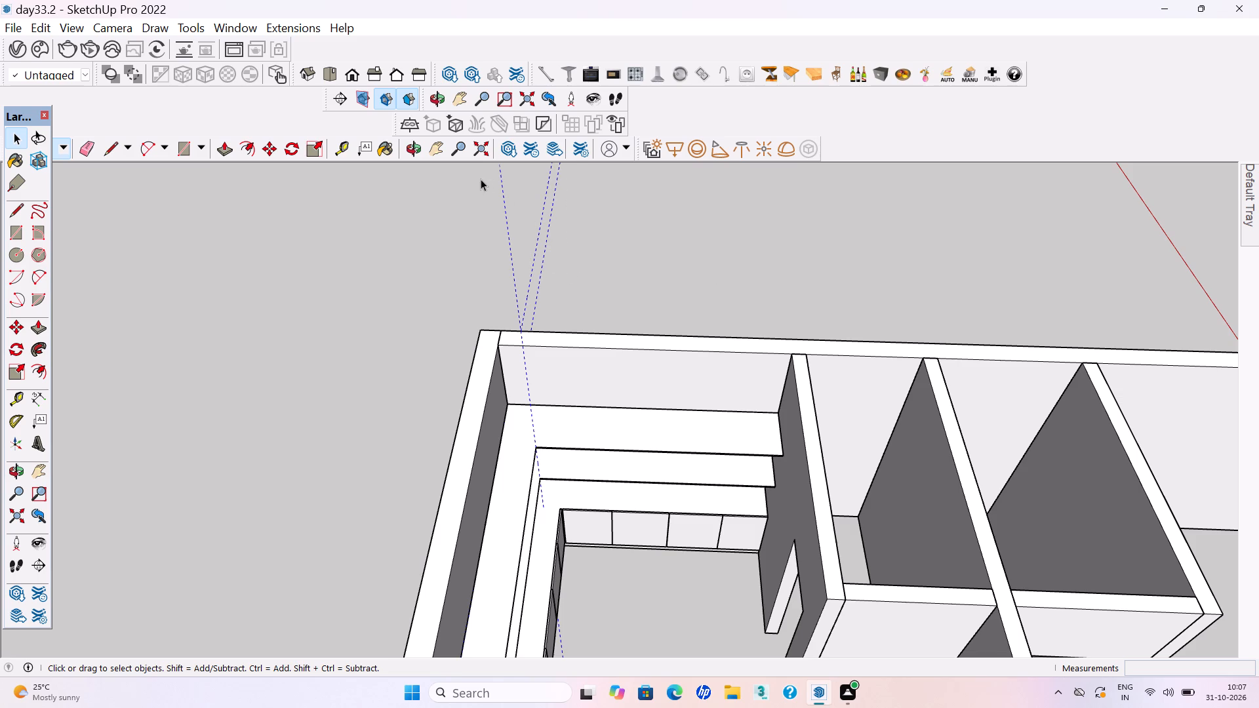
pyautogui.press('Delete')
# Examine the L-shaped overhead cabinet and the surrounding rooms from different angles.
pyautogui.scroll(-4, 681, 390)
pyautogui.scroll(-2, 837, 450)
pyautogui.moveTo(837, 451); pyautogui.dragTo(422, 471, button='middle')
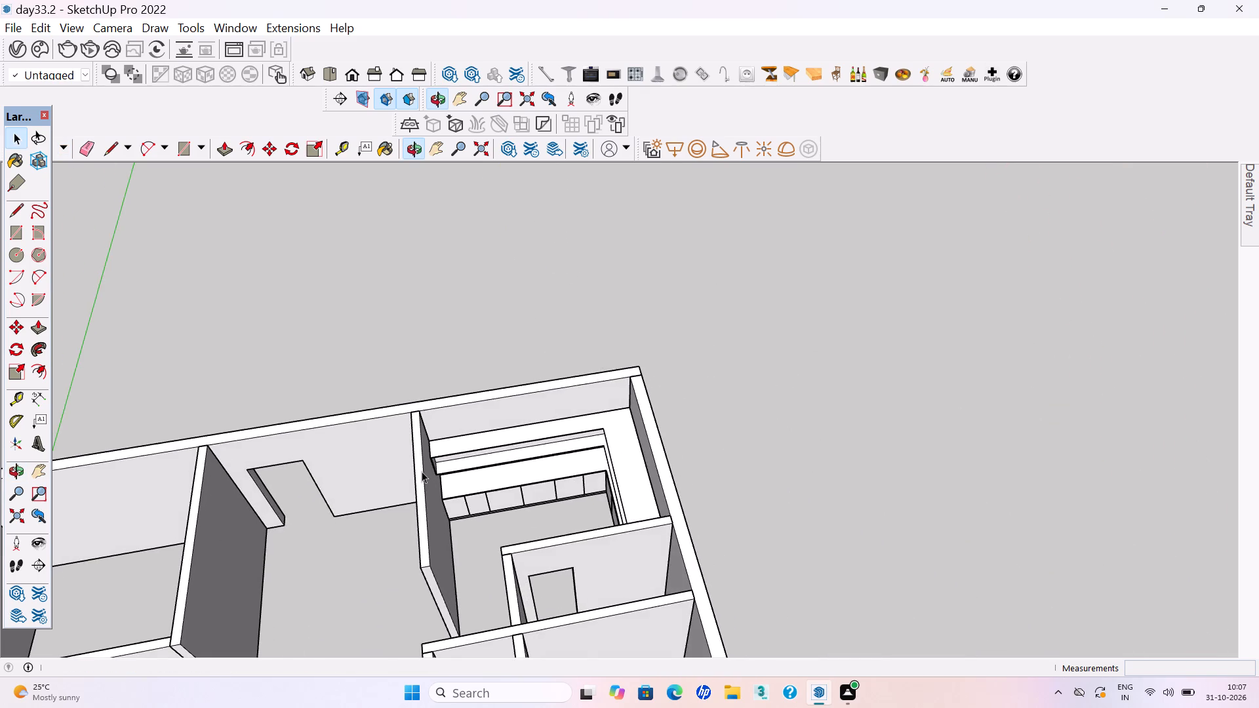
pyautogui.scroll(-4, 592, 391)
pyautogui.scroll(2, 1258, 707)
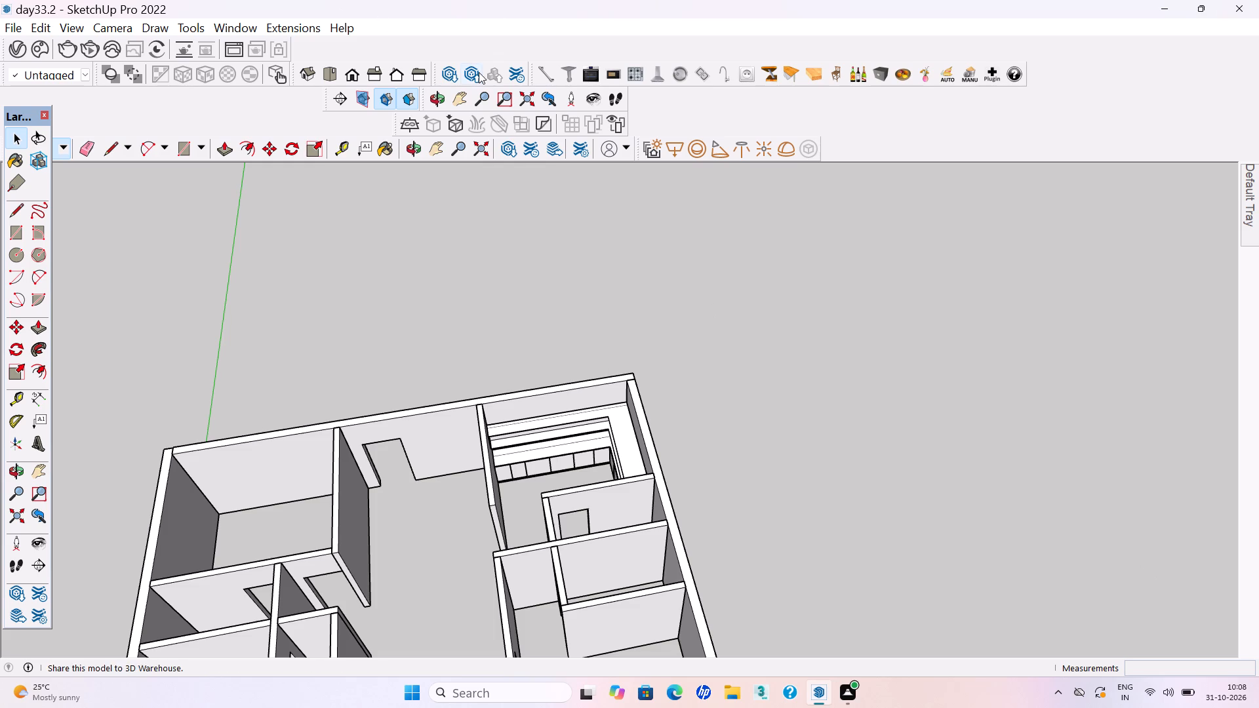
pyautogui.scroll(-4, 578, 315)
pyautogui.moveTo(816, 300); pyautogui.dragTo(721, 344, button='middle')
pyautogui.scroll(6, 488, 410)
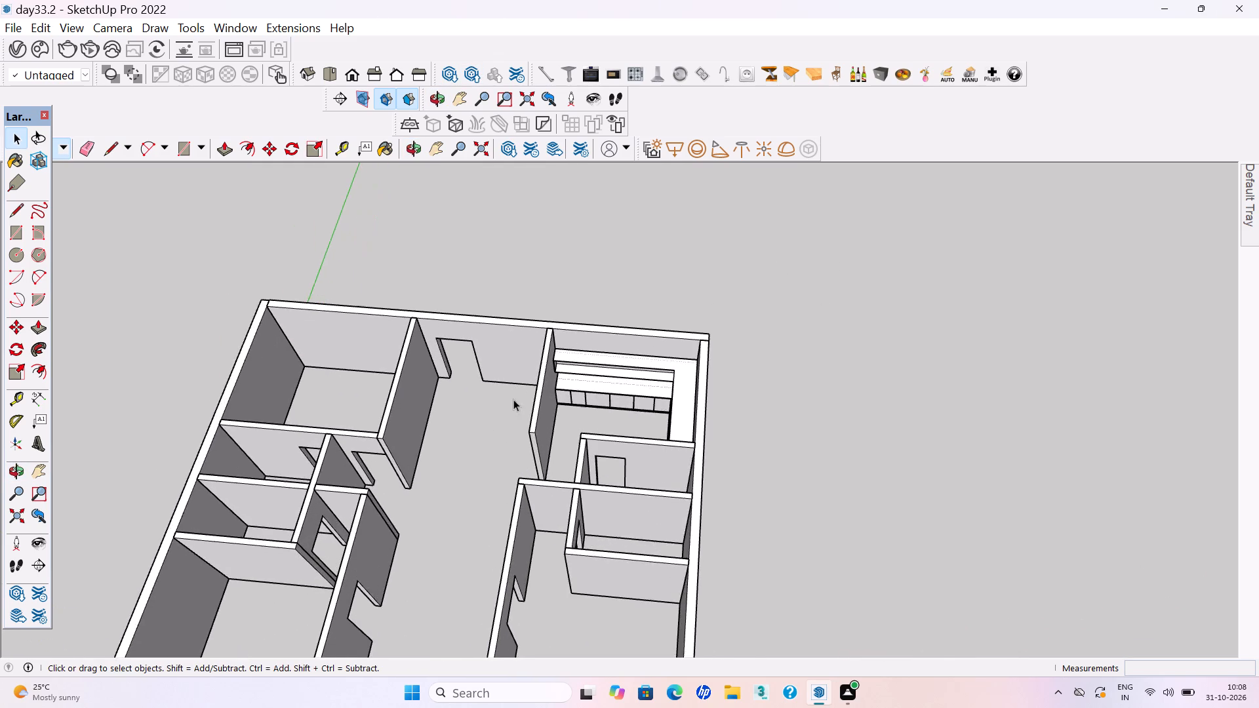
# Draw a front panel rectangle about 1'11" high at the left end of the overhead cabinet's long front opening.
pyautogui.scroll(2, 513, 399)
pyautogui.moveTo(630, 354); pyautogui.dragTo(682, 232, button='middle')
pyautogui.scroll(1, 682, 236)
pyautogui.scroll(6, 599, 359)
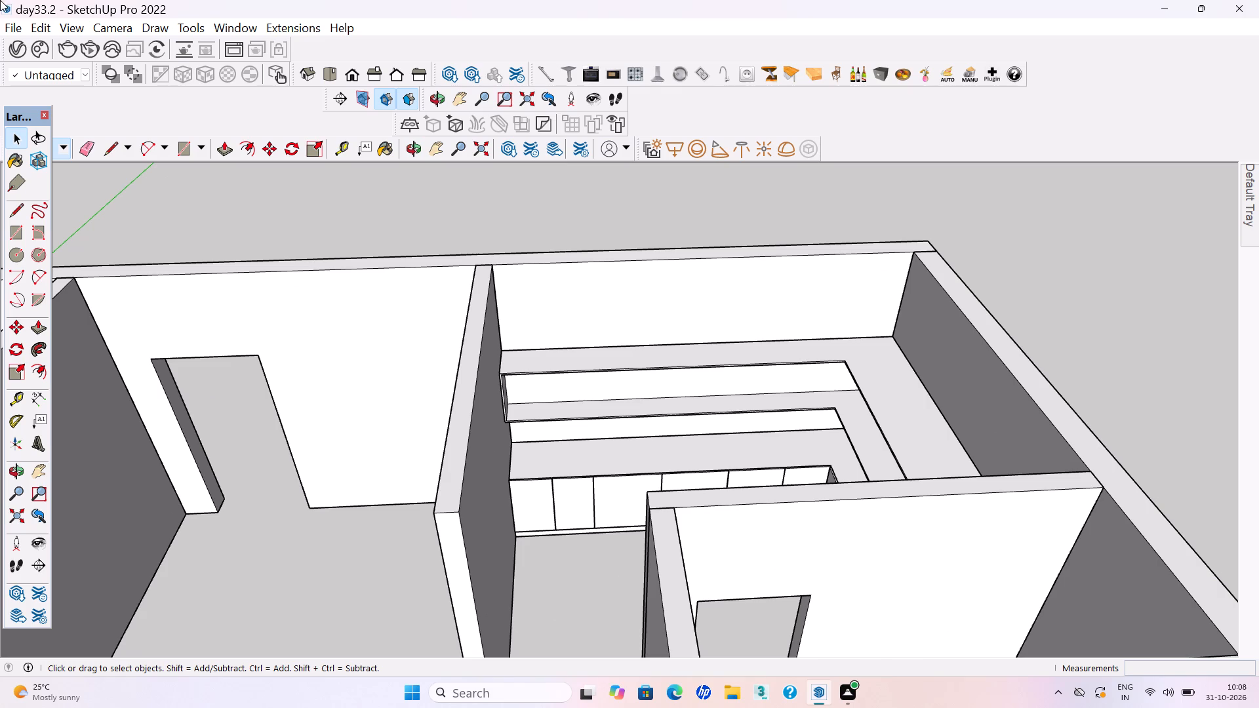
pyautogui.press('h')
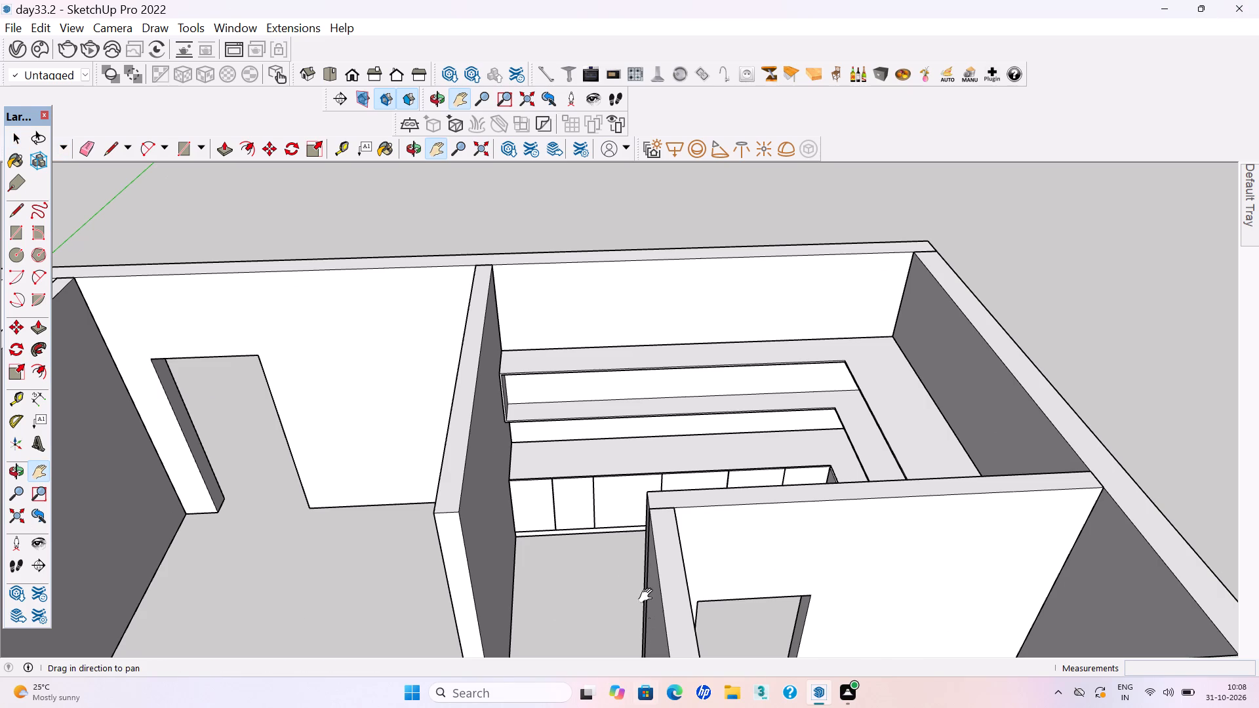
pyautogui.moveTo(610, 526); pyautogui.dragTo(574, 471)
pyautogui.moveTo(523, 342); pyautogui.dragTo(524, 403, button='middle')
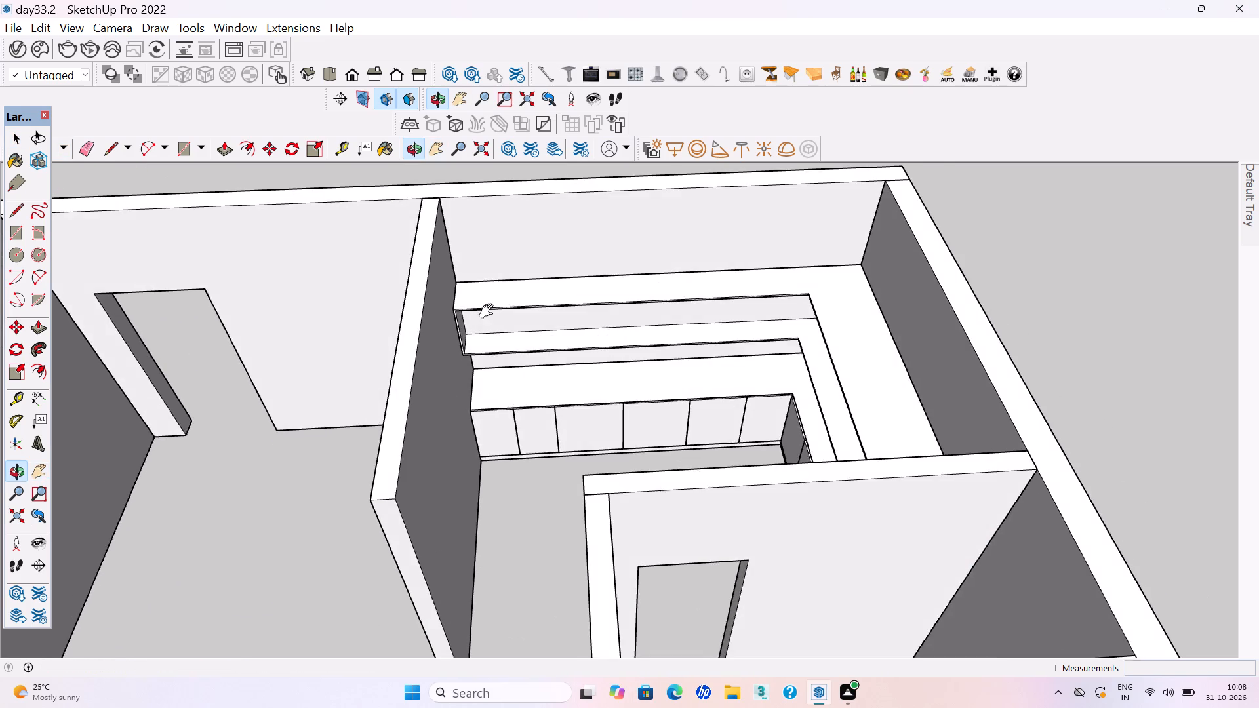
pyautogui.scroll(11, 485, 304)
pyautogui.press('r')
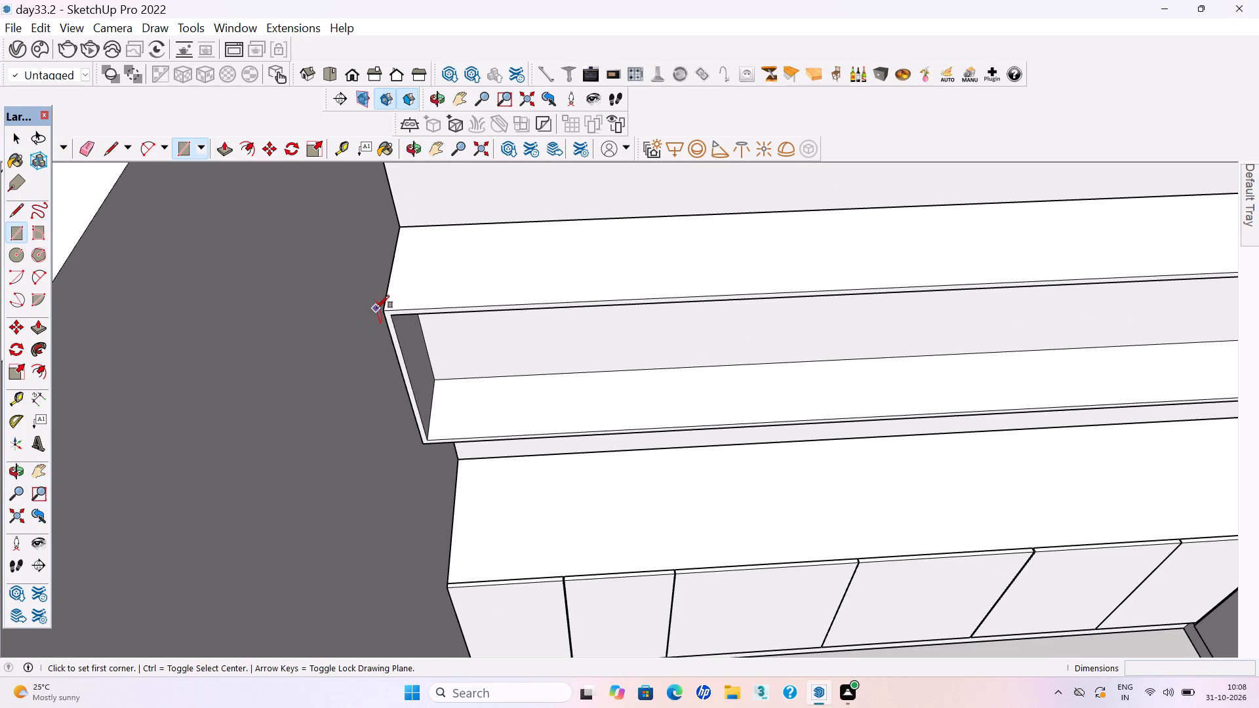
pyautogui.click(383, 307)
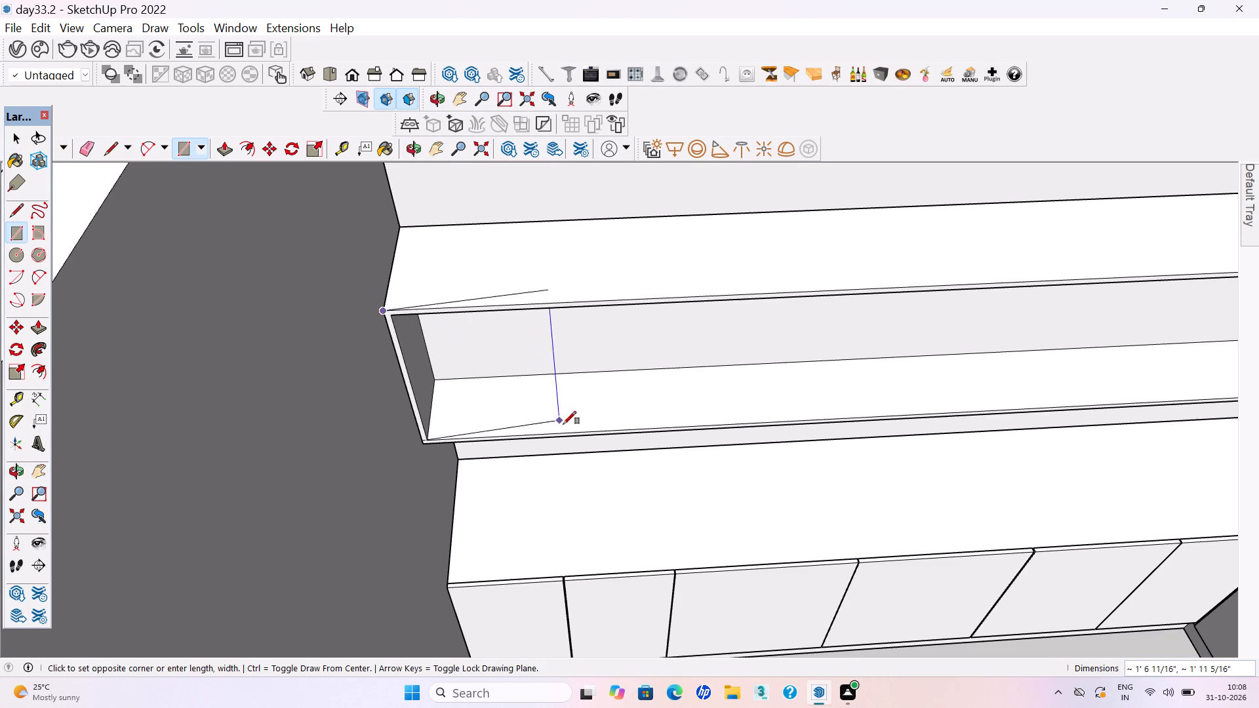
pyautogui.click(580, 434)
# Extrude the overhead cabinet's panel rectangle 18 mm outward and make the resulting panel a group.
pyautogui.press('p')
pyautogui.click(485, 382)
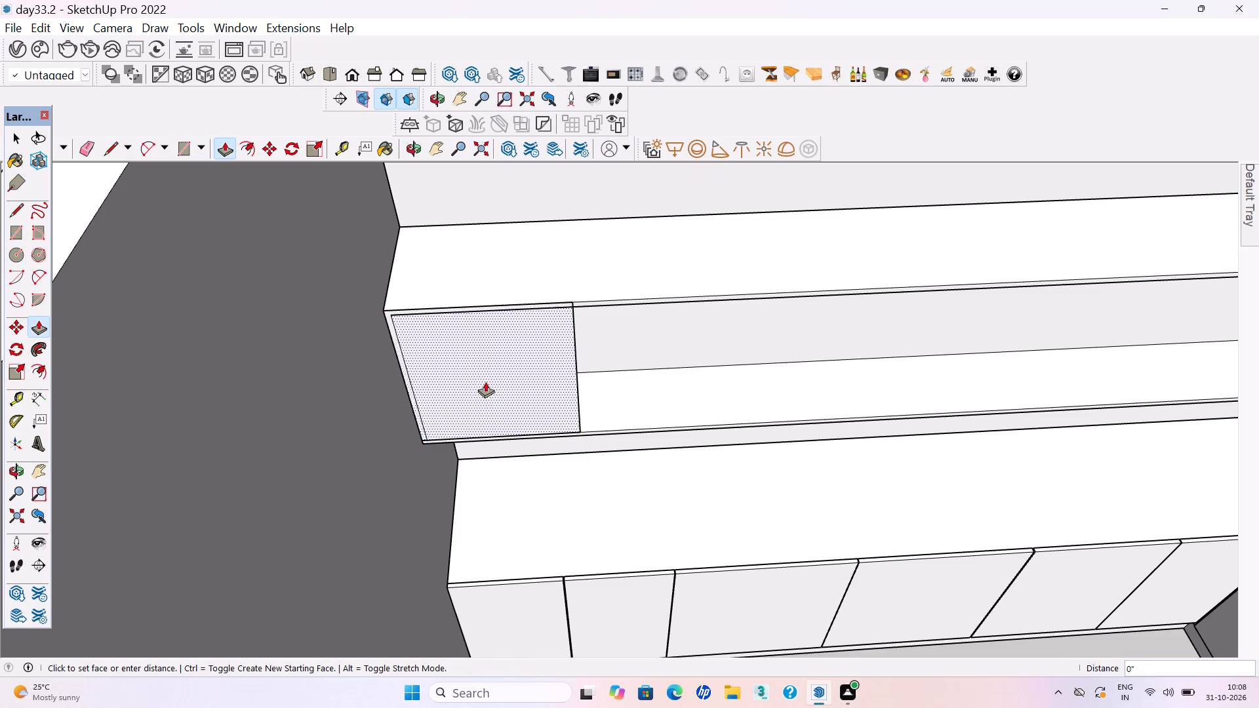
pyautogui.write('18mm')
pyautogui.press('Return')
pyautogui.press('space')
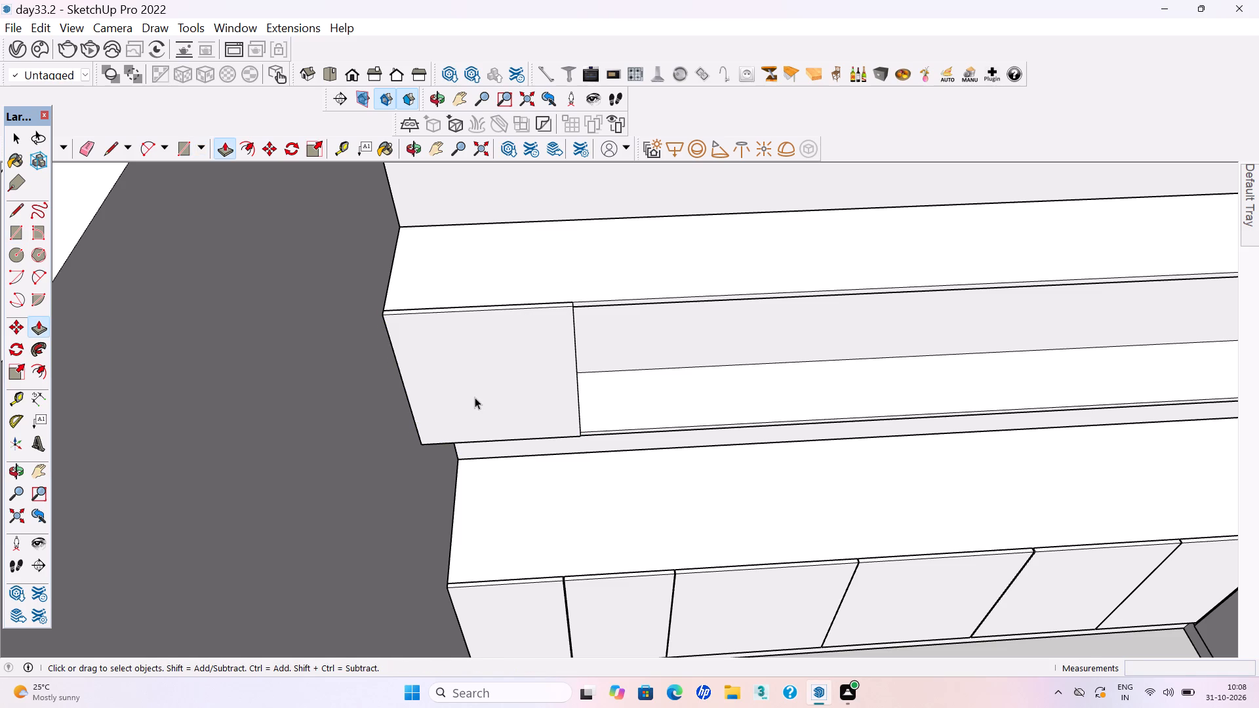
pyautogui.tripleClick(475, 395)
pyautogui.rightClick(475, 394)
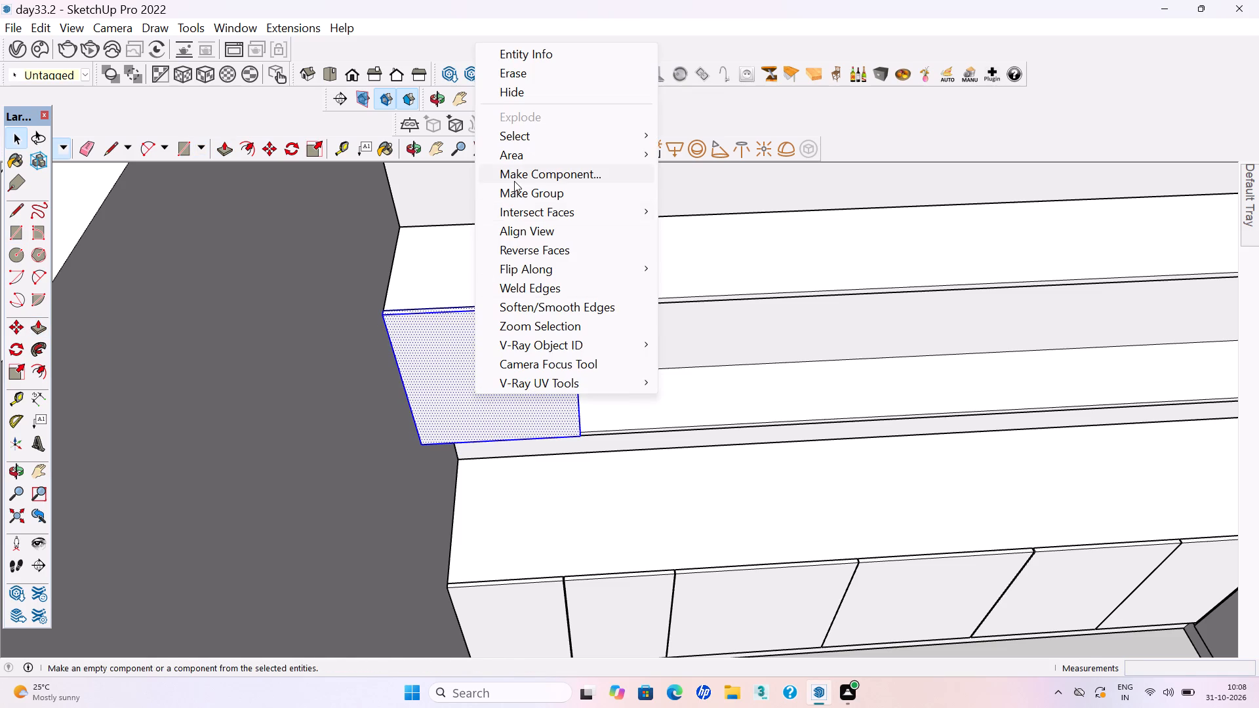
pyautogui.click(515, 190)
# Draw a second front panel rectangle about 1'11" high on the overhead cabinet, directly beside the first panel.
pyautogui.scroll(-4, 445, 327)
pyautogui.moveTo(628, 534); pyautogui.dragTo(551, 567, button='middle')
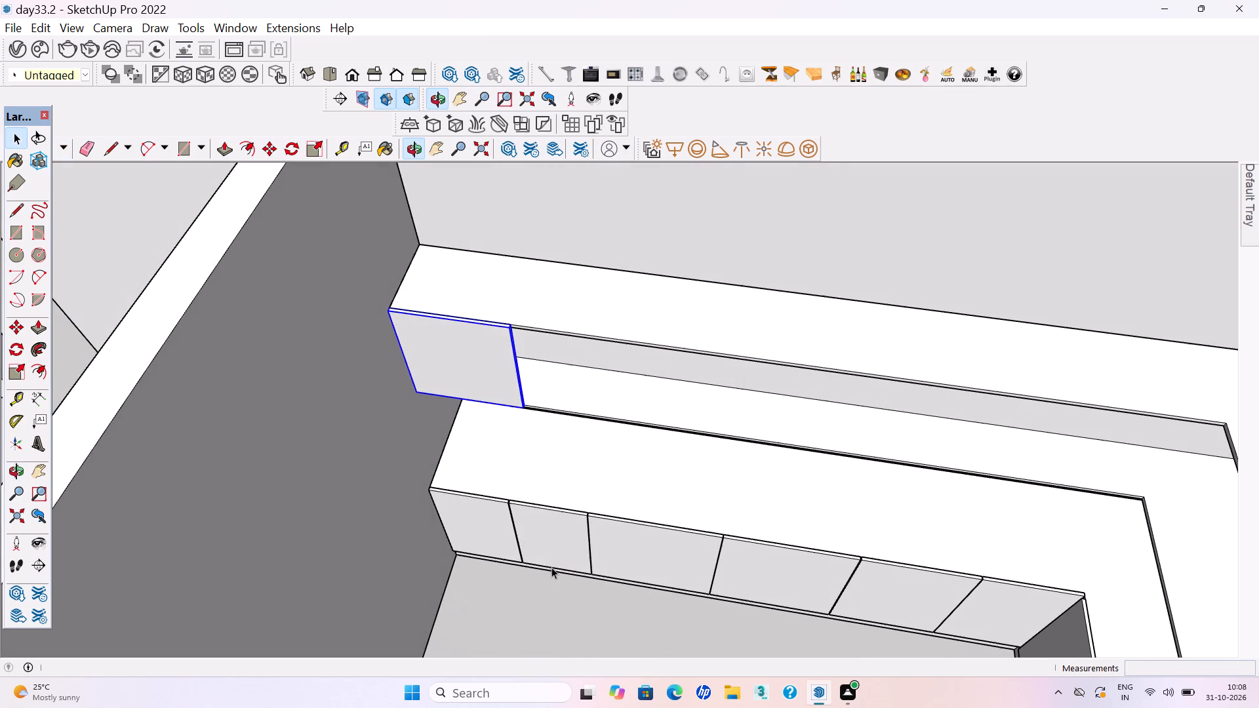
pyautogui.press('r')
pyautogui.scroll(9, 504, 321)
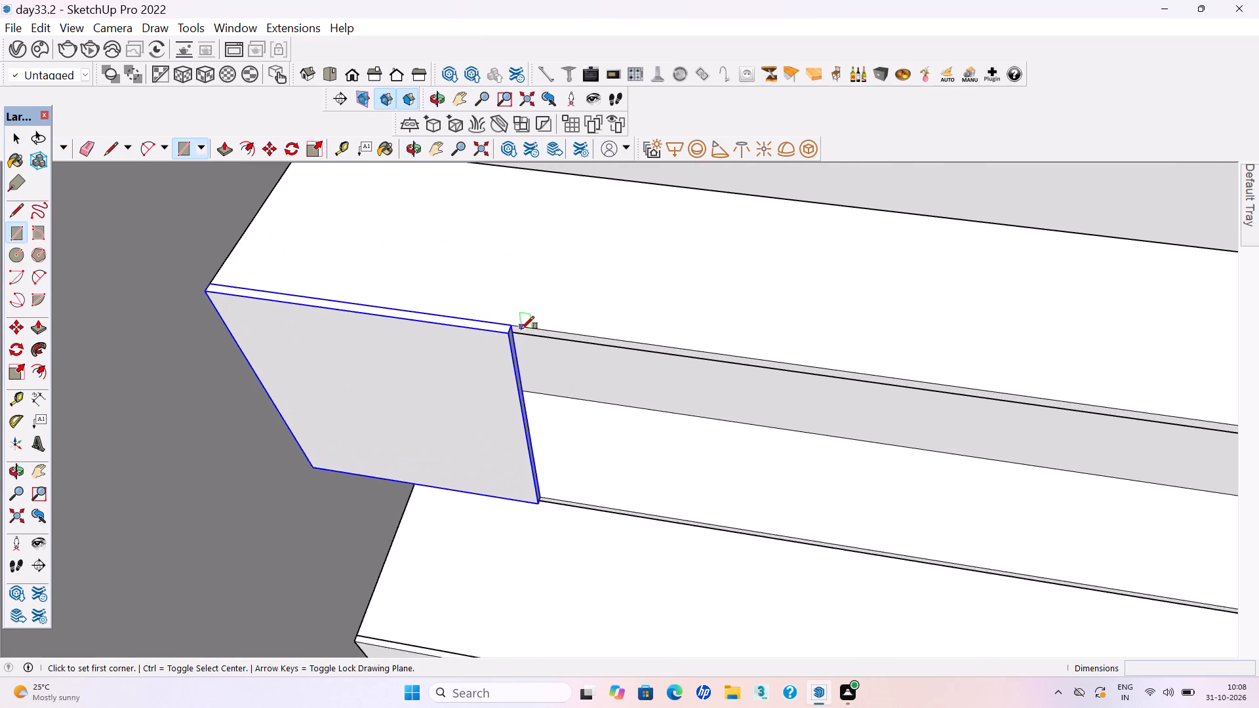
pyautogui.scroll(10, 521, 329)
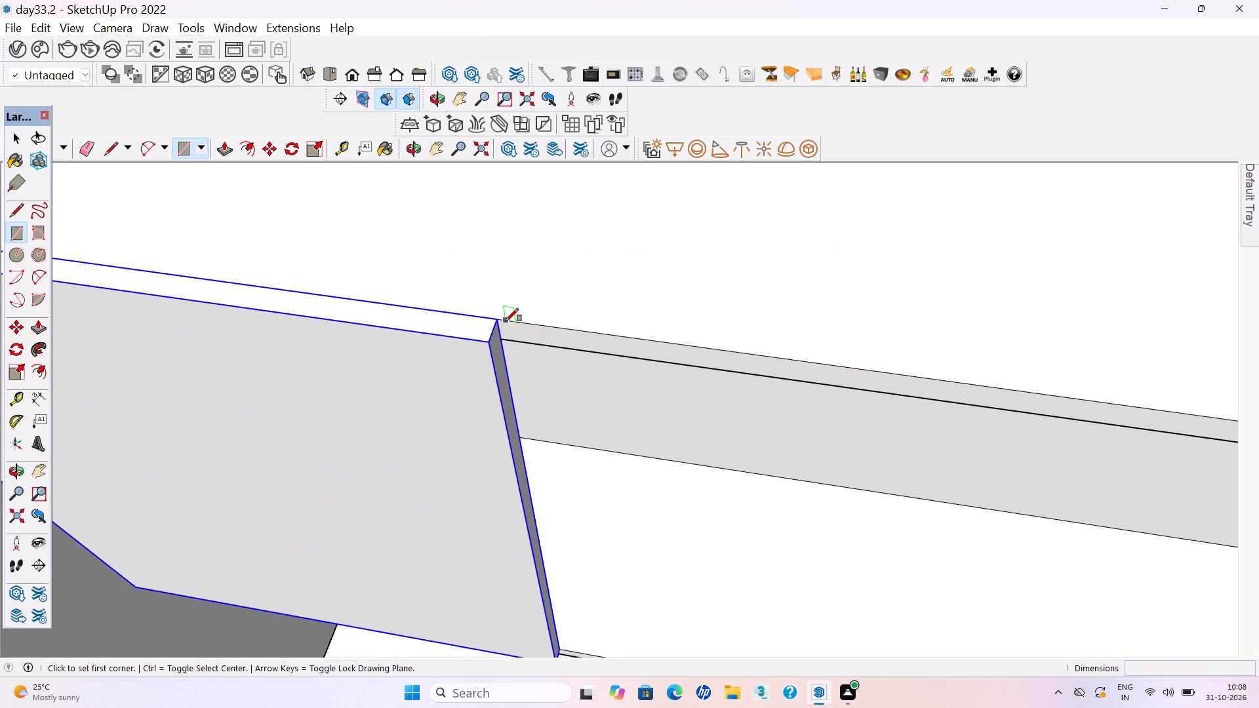
pyautogui.click(505, 321)
pyautogui.scroll(-8, 509, 323)
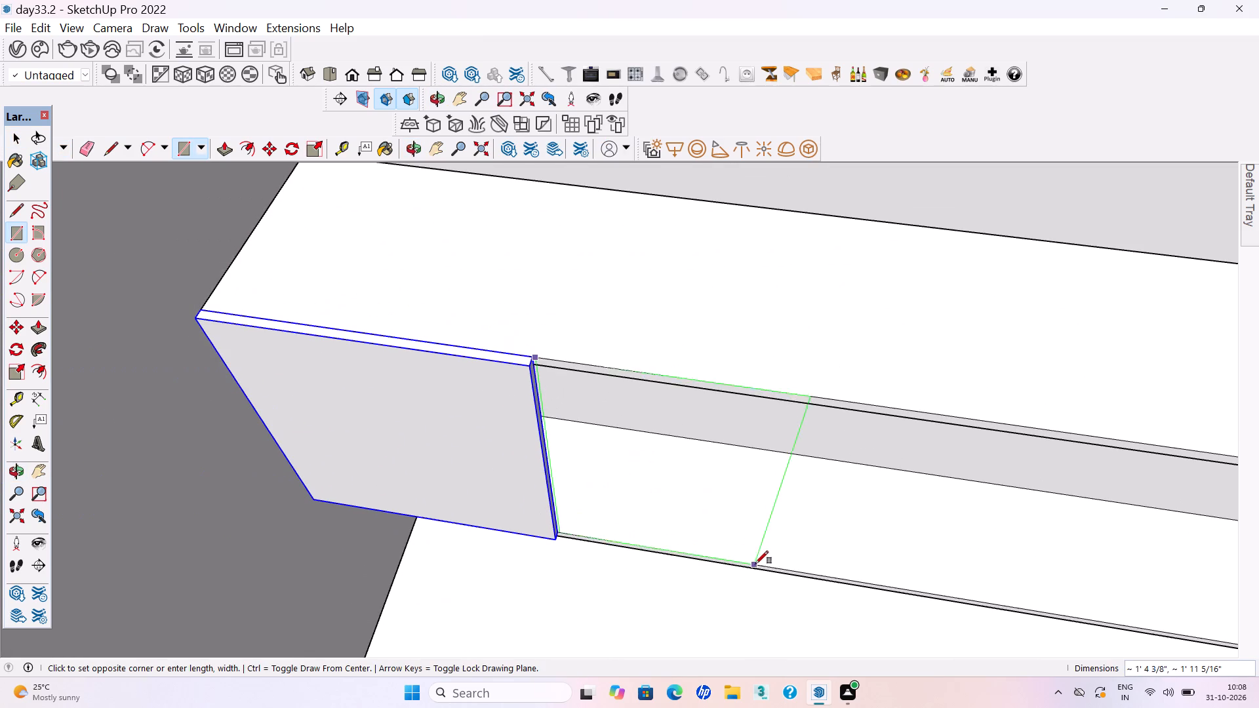
pyautogui.click(775, 564)
# Extrude the second rectangle flush with the first panel's front face and make it a group.
pyautogui.press('p')
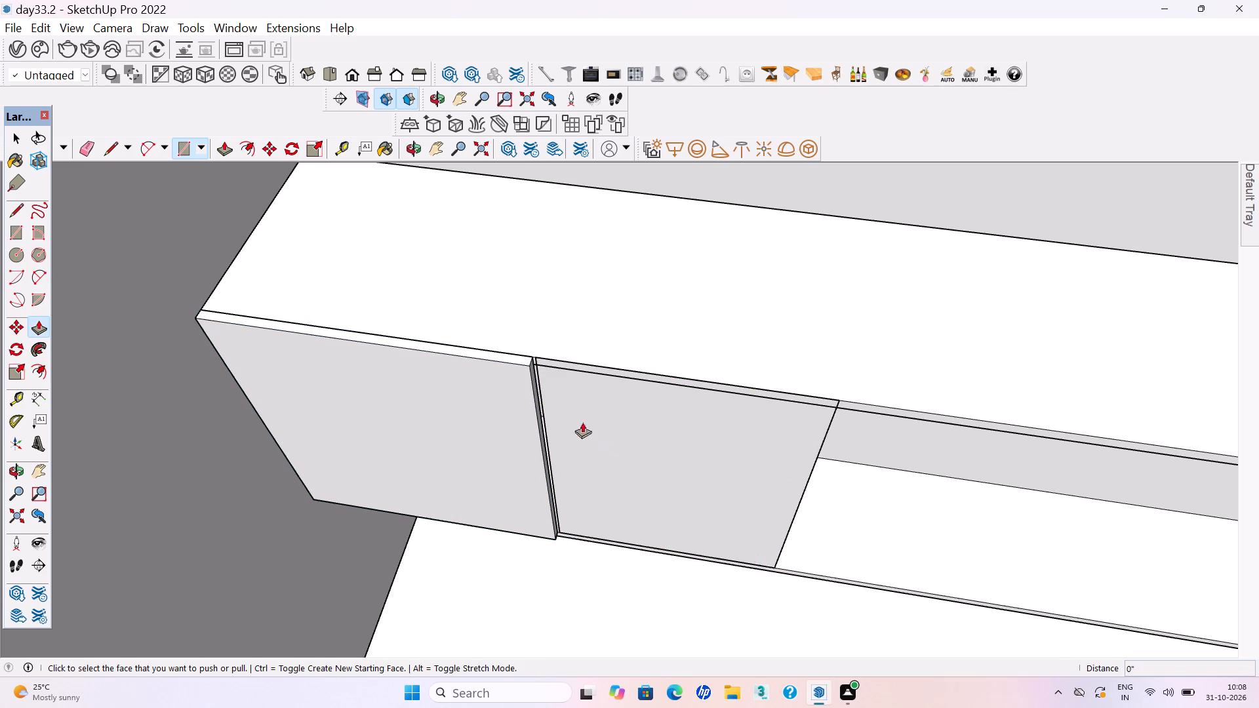
pyautogui.click(549, 391)
pyautogui.click(456, 416)
pyautogui.press('space')
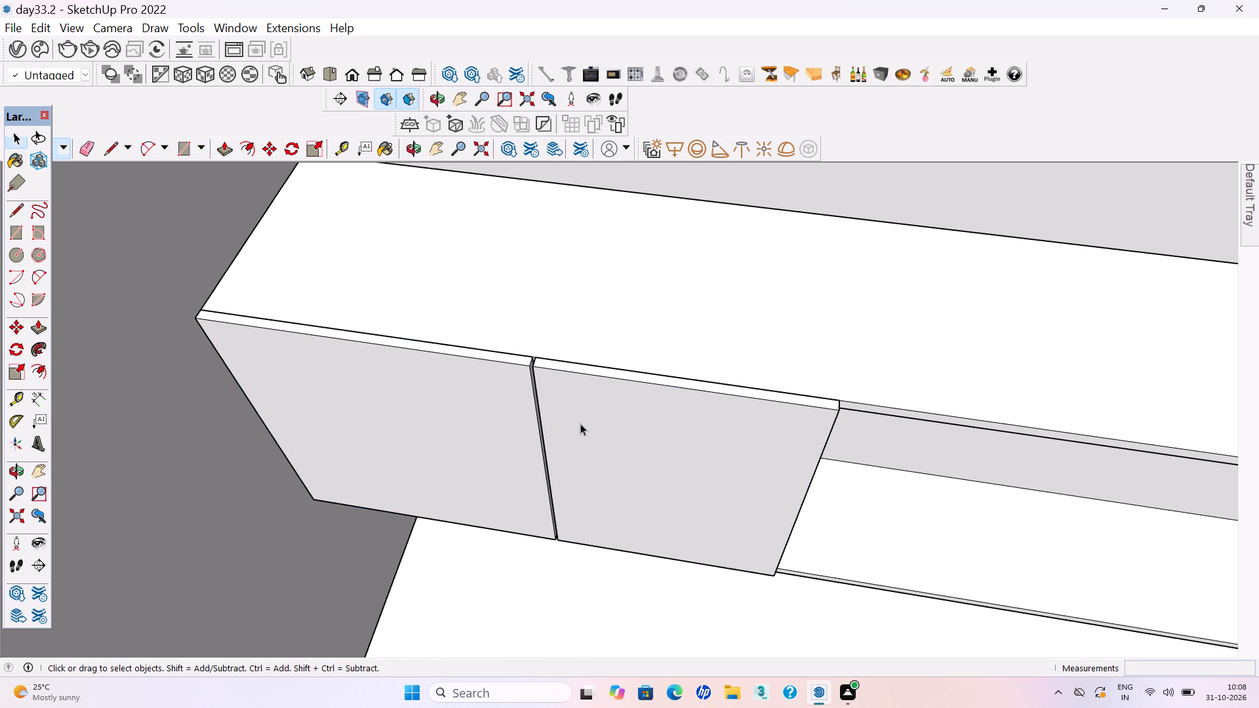
pyautogui.tripleClick(582, 425)
pyautogui.rightClick(582, 425)
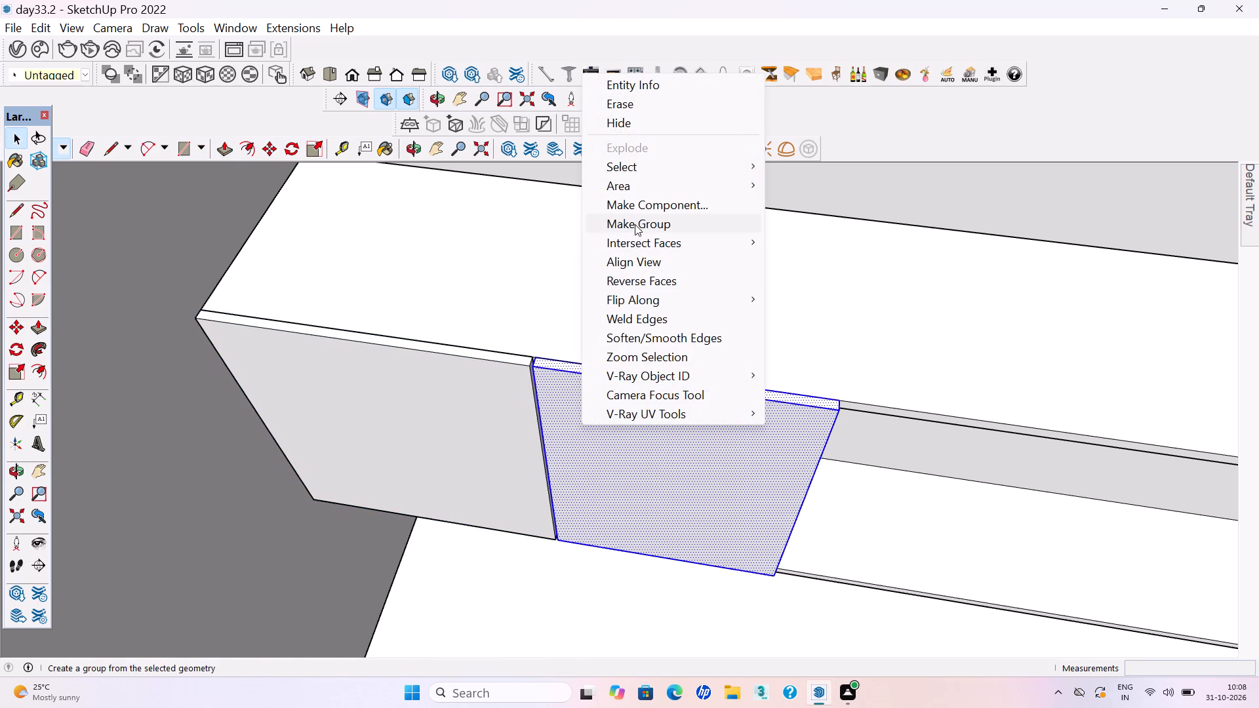
pyautogui.click(635, 224)
# Deselect the new panel and save the model.
pyautogui.scroll(-15, 472, 484)
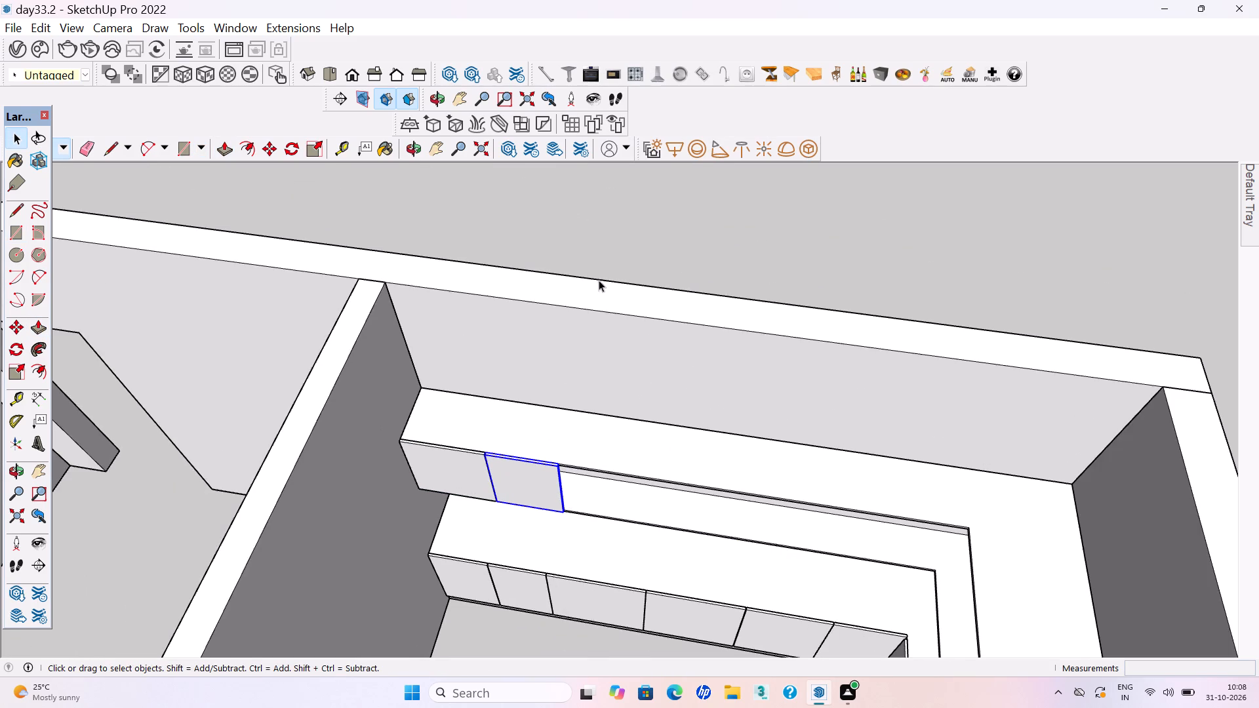
pyautogui.click(599, 280)
pyautogui.hotkey('ctrl', 's')
pyautogui.hotkey('ctrl', 's')
pyautogui.hotkey('ctrl', 's')
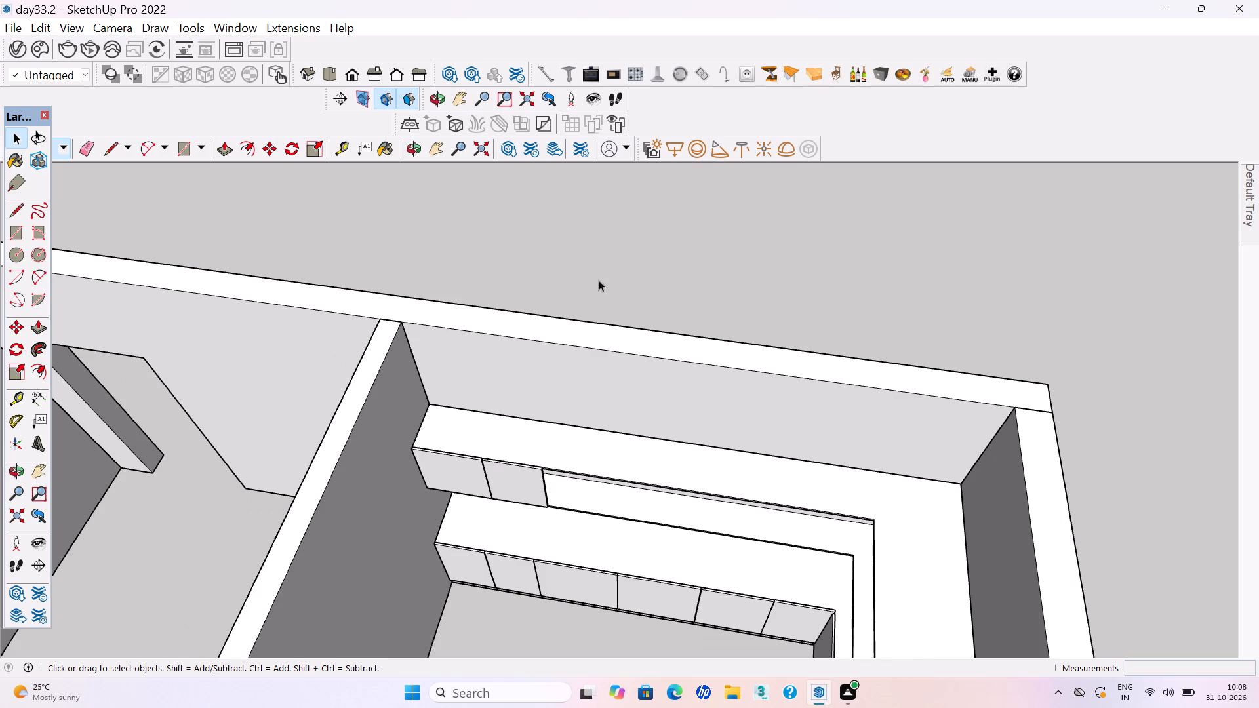
# Draw a third front panel rectangle about 1'9" wide and 1'11" high on the overhead cabinet, directly beside the second panel.
pyautogui.press('r')
pyautogui.scroll(4, 563, 515)
pyautogui.scroll(6, 552, 443)
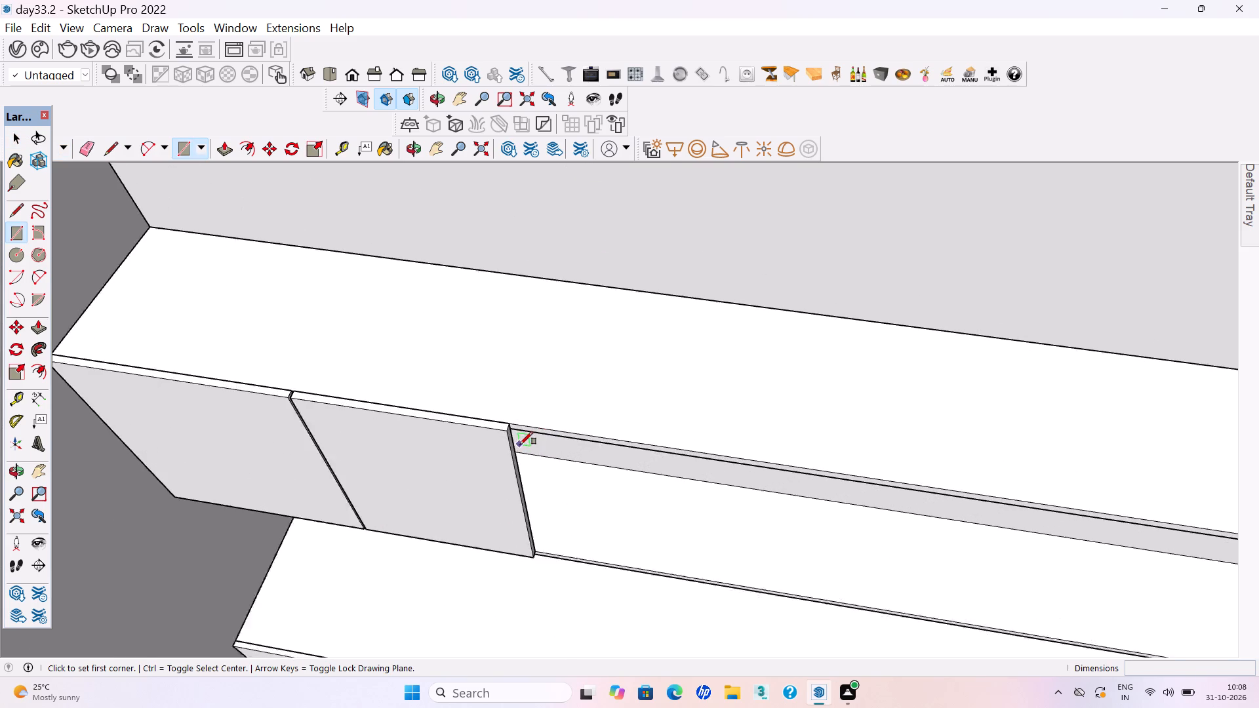
pyautogui.scroll(11, 520, 444)
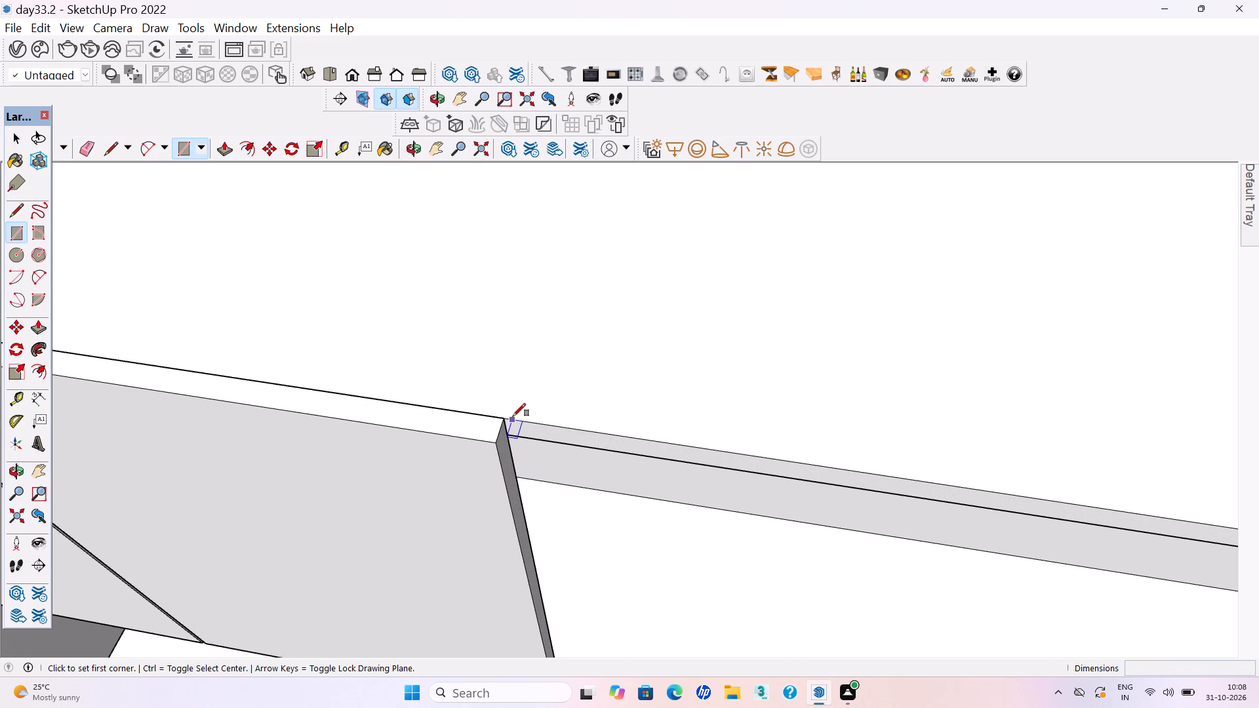
pyautogui.click(513, 416)
pyautogui.scroll(-14, 513, 416)
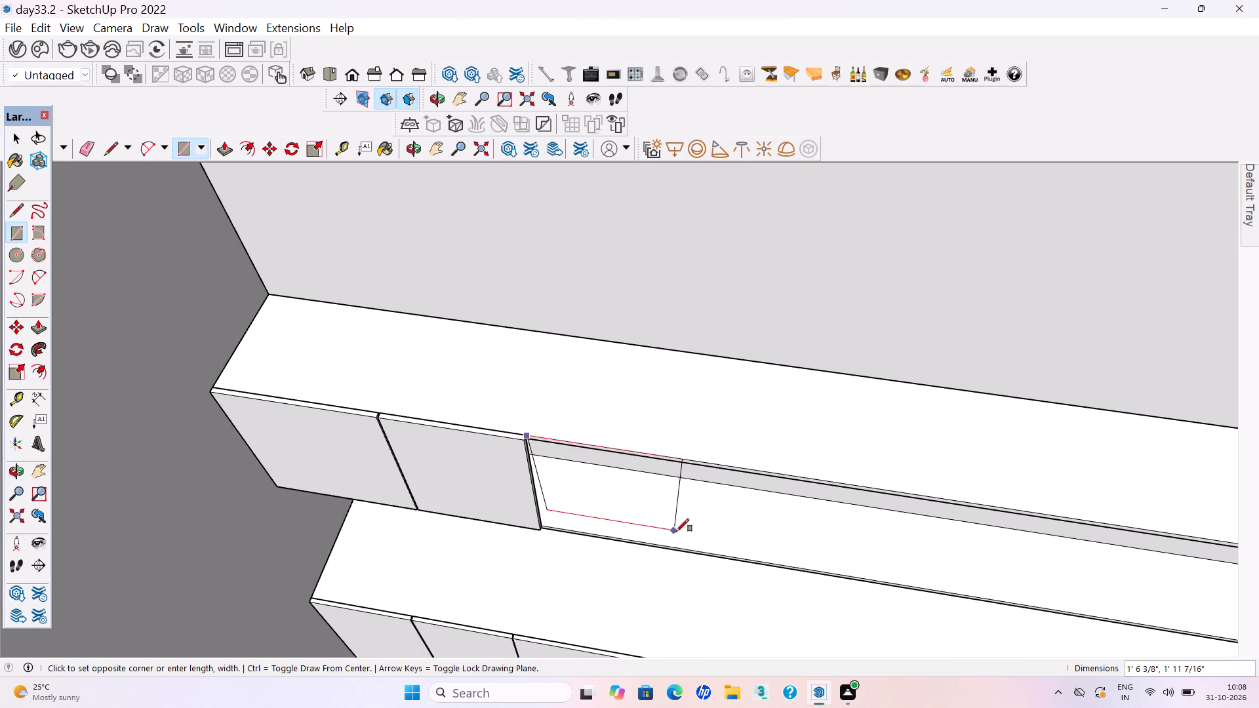
pyautogui.click(689, 553)
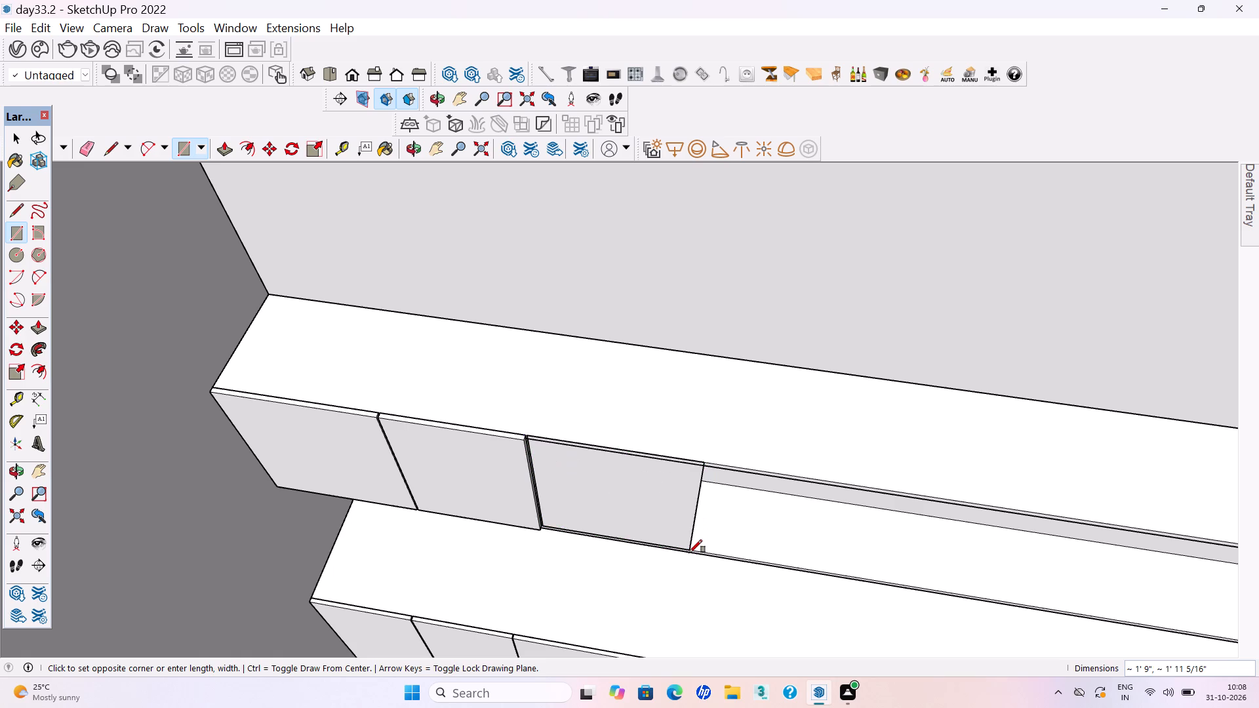
# Extrude the third rectangle flush with the second panel's front face and make the resulting panel a group.
pyautogui.press('p')
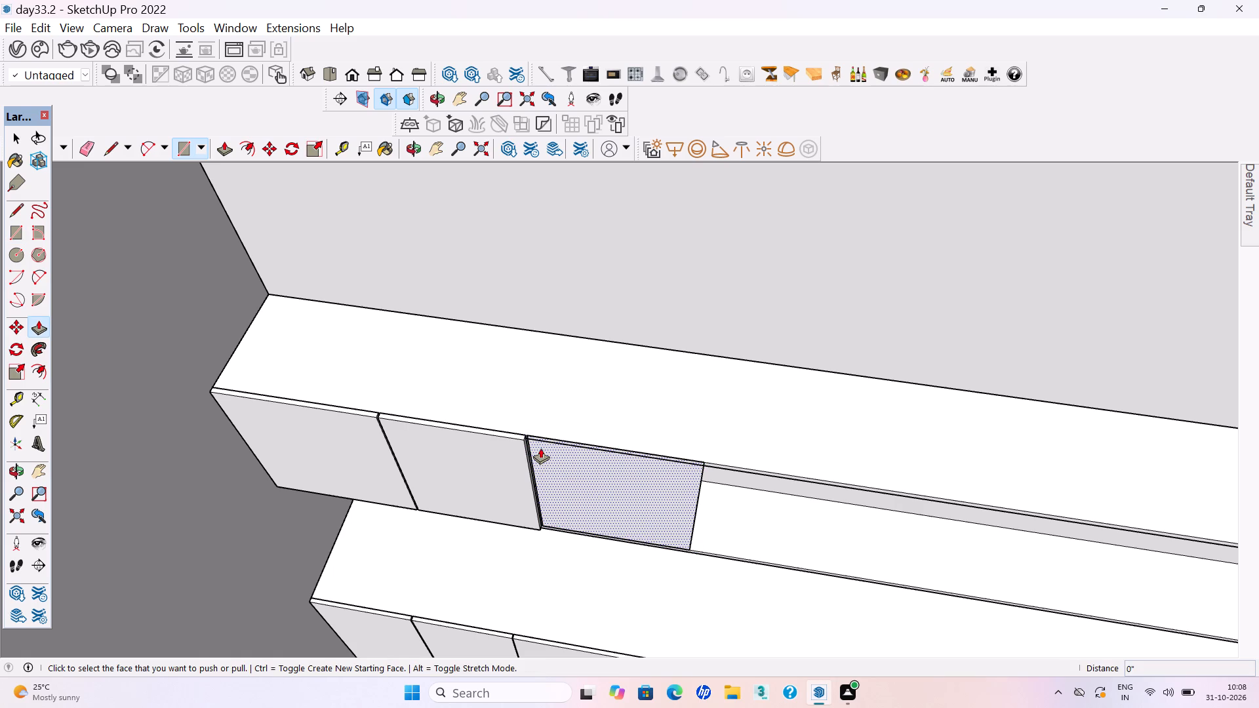
pyautogui.click(540, 448)
pyautogui.click(485, 461)
pyautogui.scroll(8, 565, 461)
pyautogui.press('space')
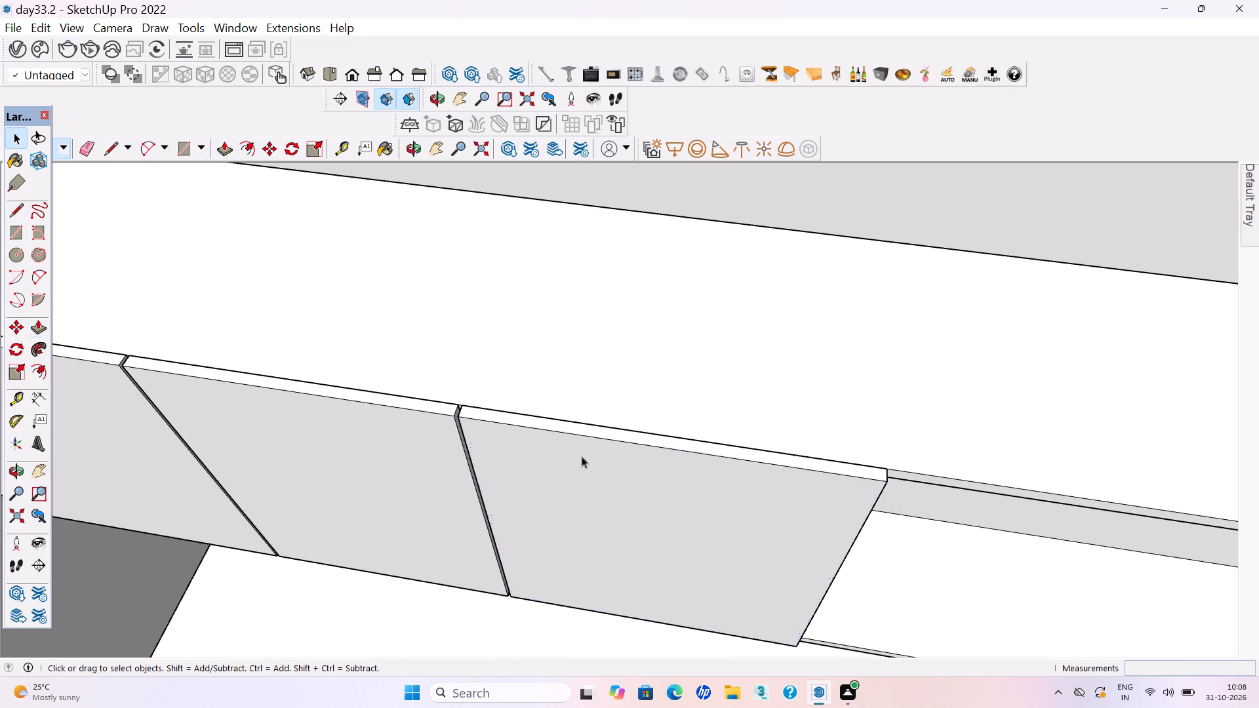
pyautogui.tripleClick(567, 469)
pyautogui.rightClick(567, 469)
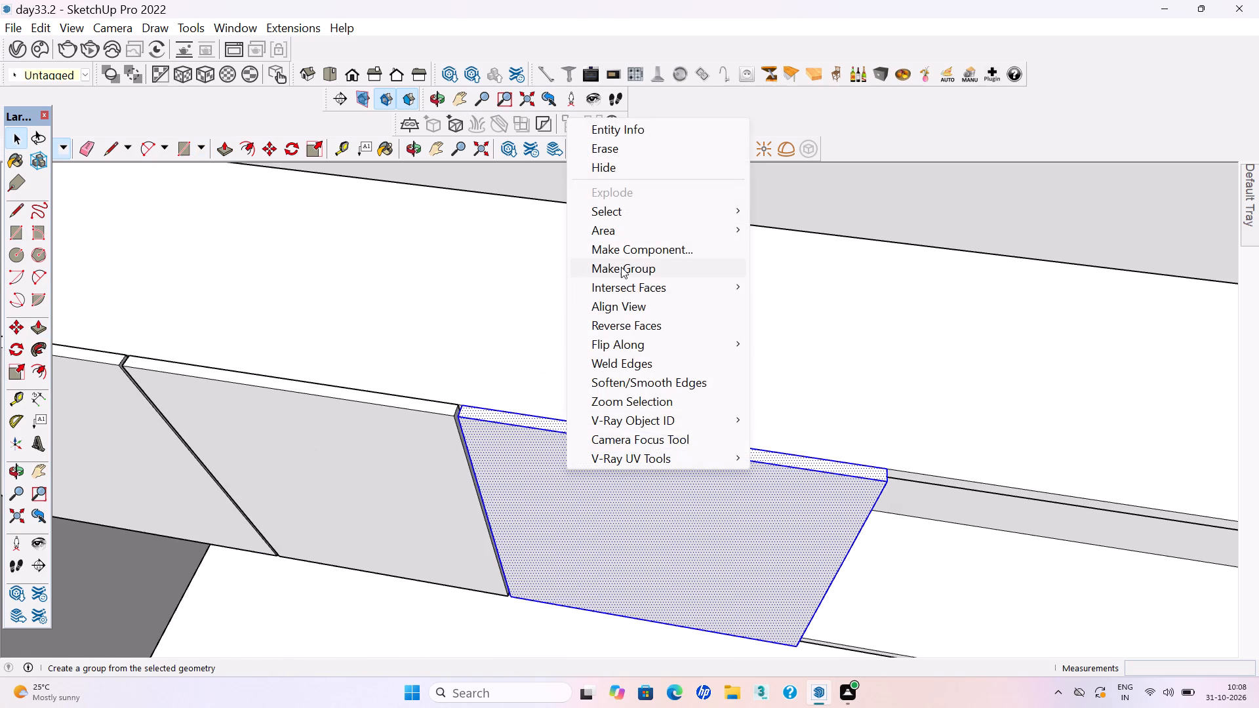
pyautogui.click(622, 266)
pyautogui.scroll(-12, 540, 525)
pyautogui.moveTo(542, 598); pyautogui.dragTo(546, 578, button='middle')
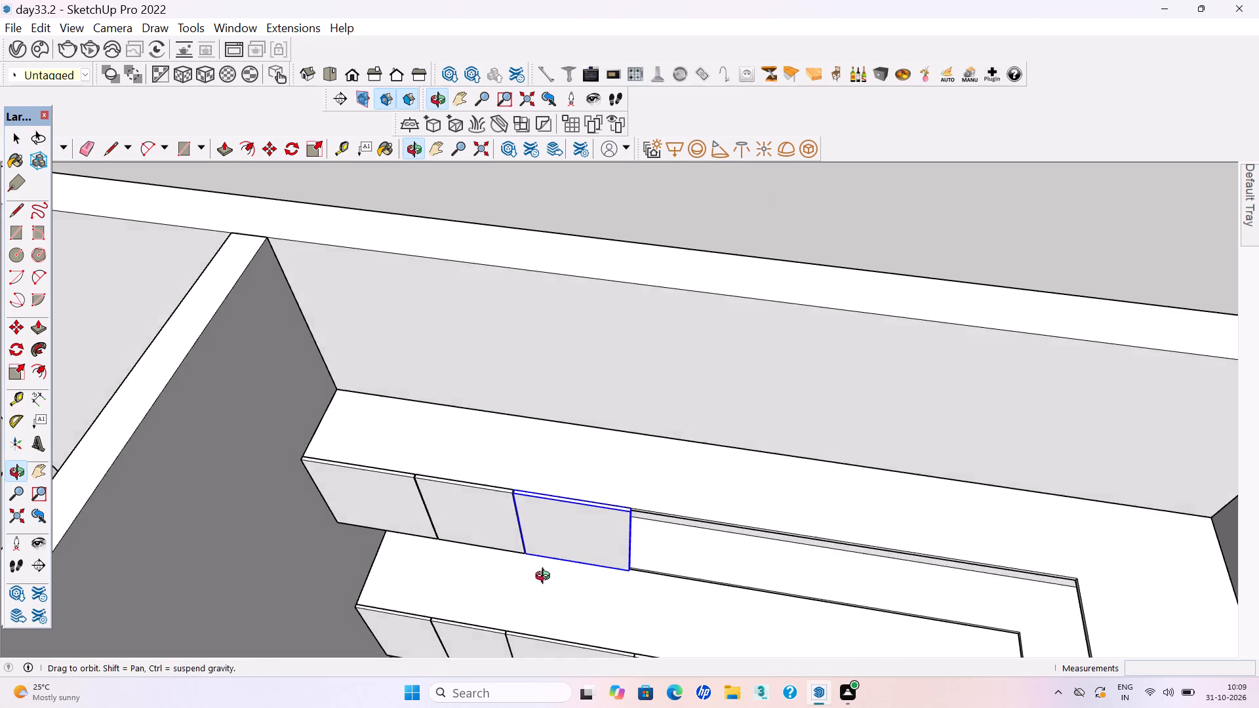
pyautogui.moveTo(546, 578); pyautogui.dragTo(567, 528, button='middle')
pyautogui.scroll(-5, 551, 534)
pyautogui.click(663, 297)
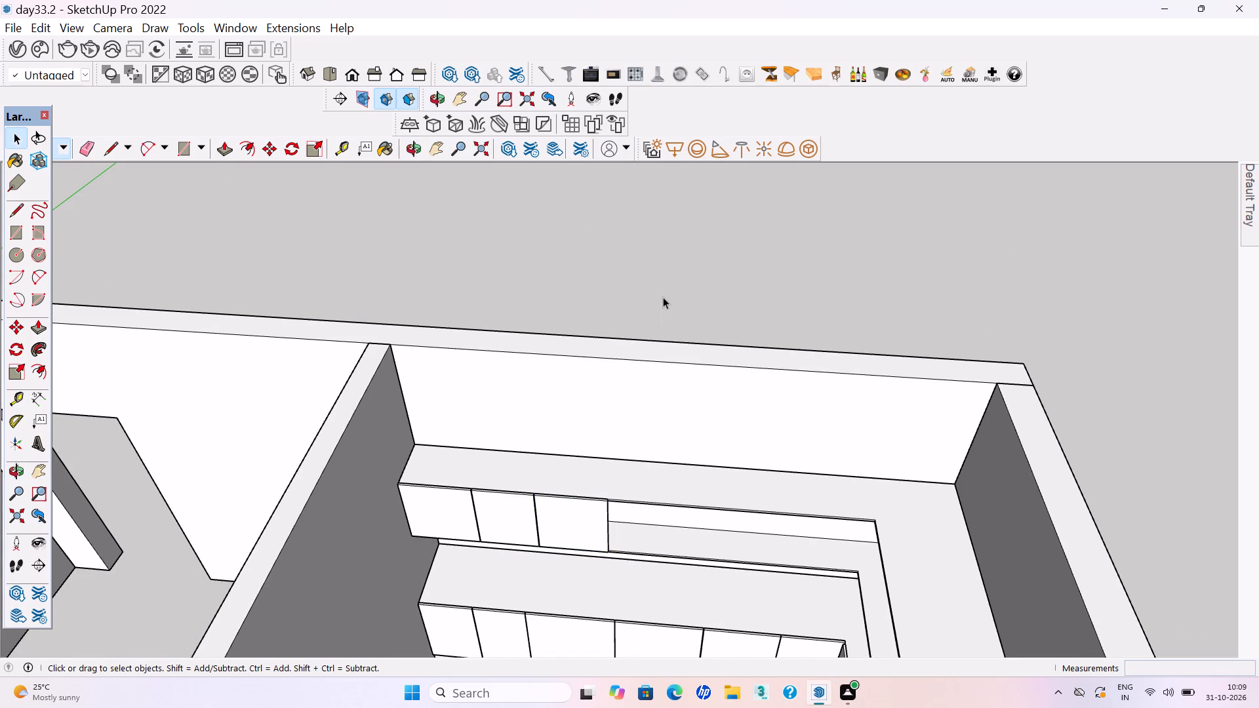
# Draw a fourth front panel rectangle about 2'3" wide and 1'11" high on the overhead cabinet, directly beside the third panel.
pyautogui.press('r')
pyautogui.scroll(4, 677, 444)
pyautogui.scroll(4, 595, 510)
pyautogui.scroll(8, 513, 543)
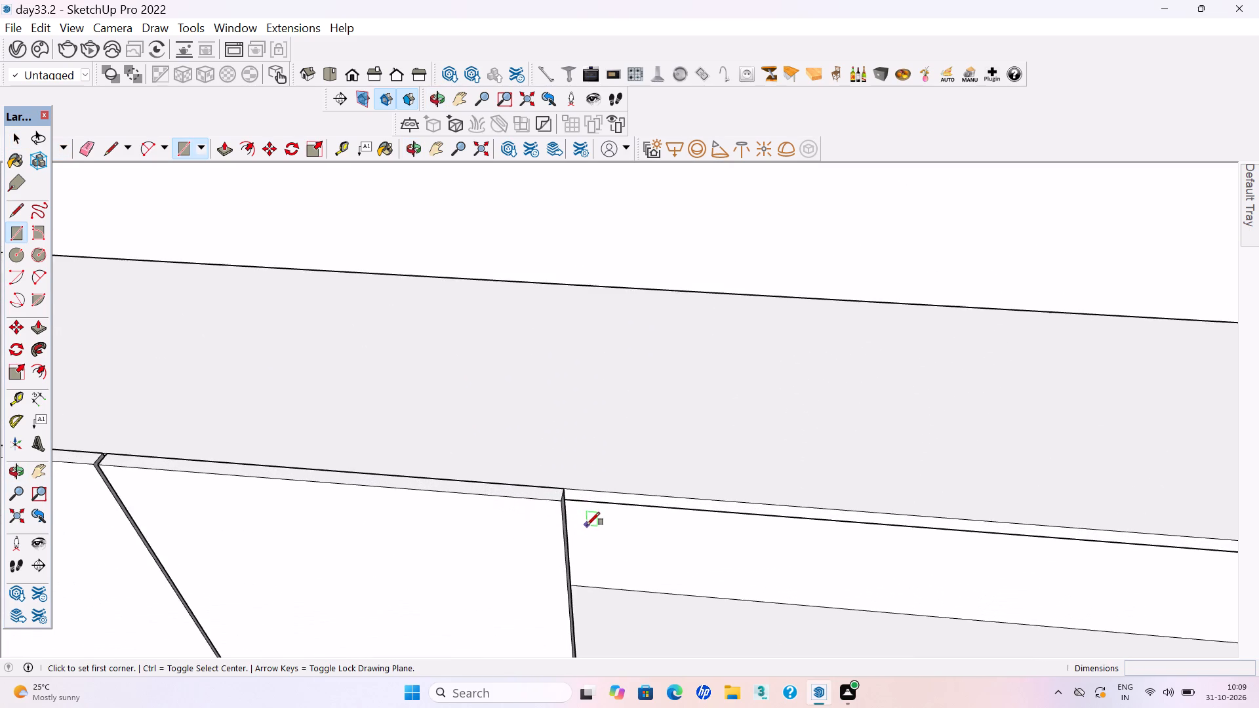
pyautogui.scroll(8, 578, 518)
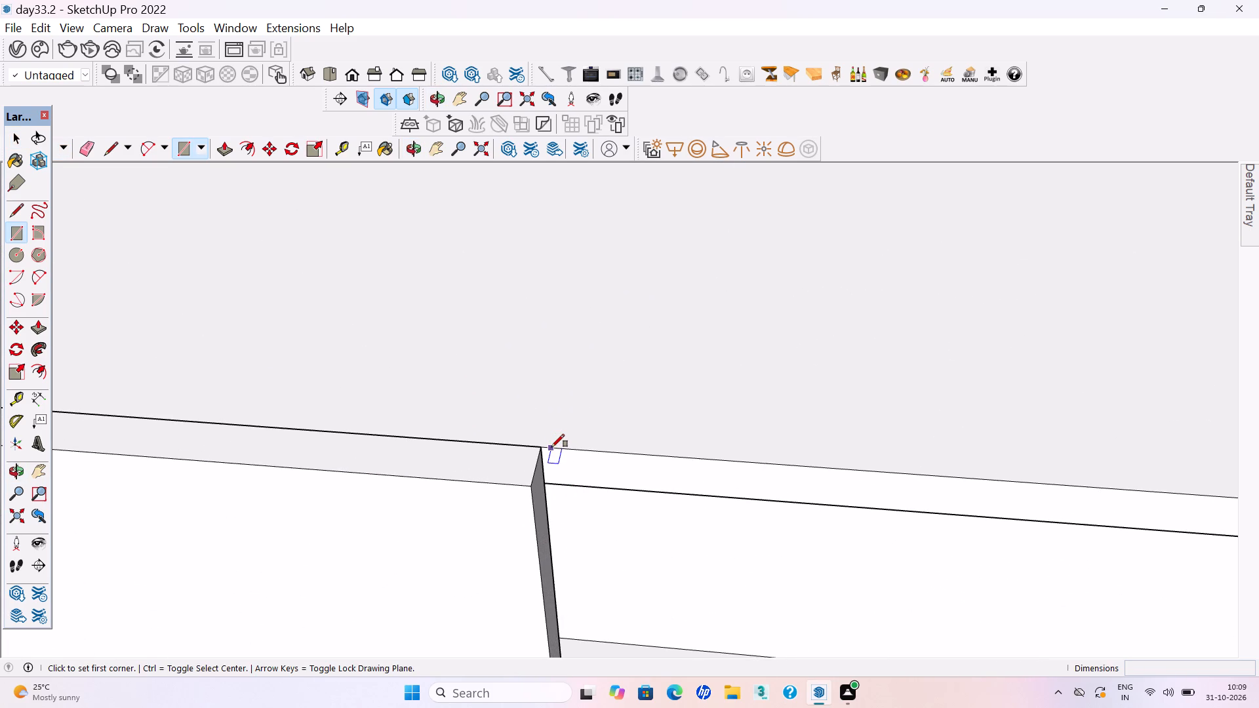
pyautogui.click(549, 445)
pyautogui.scroll(-3, 496, 418)
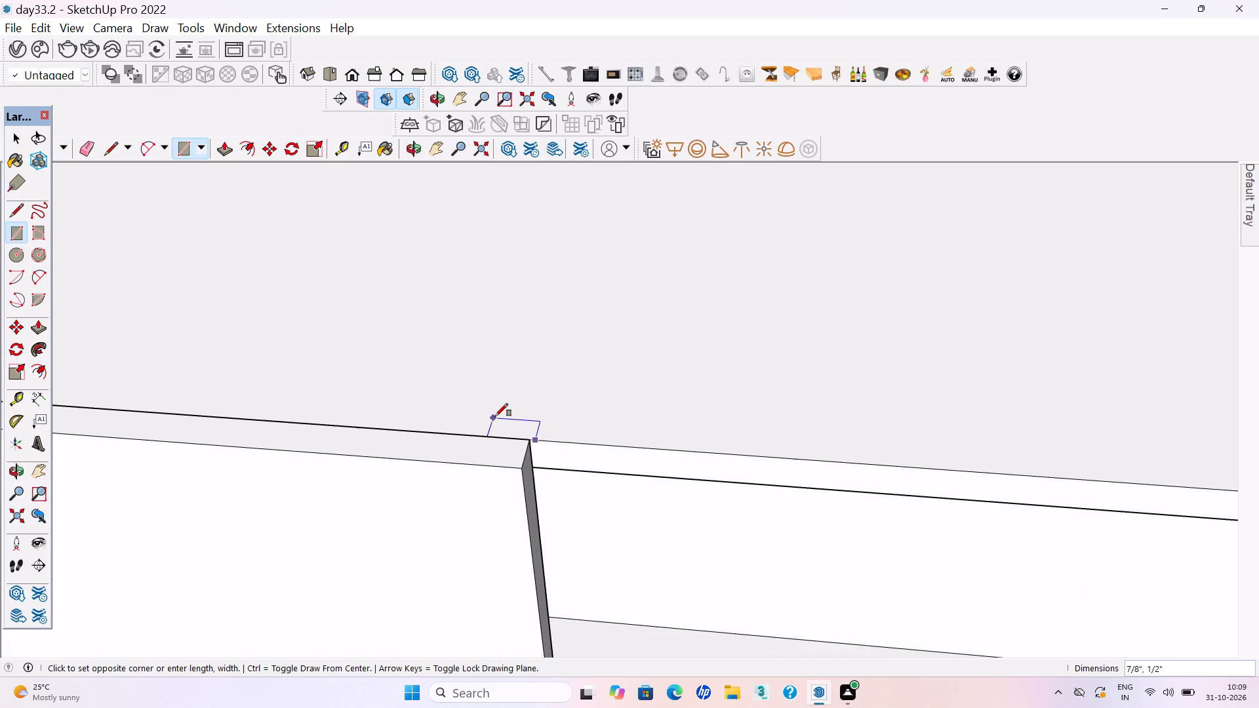
pyautogui.scroll(-19, 495, 416)
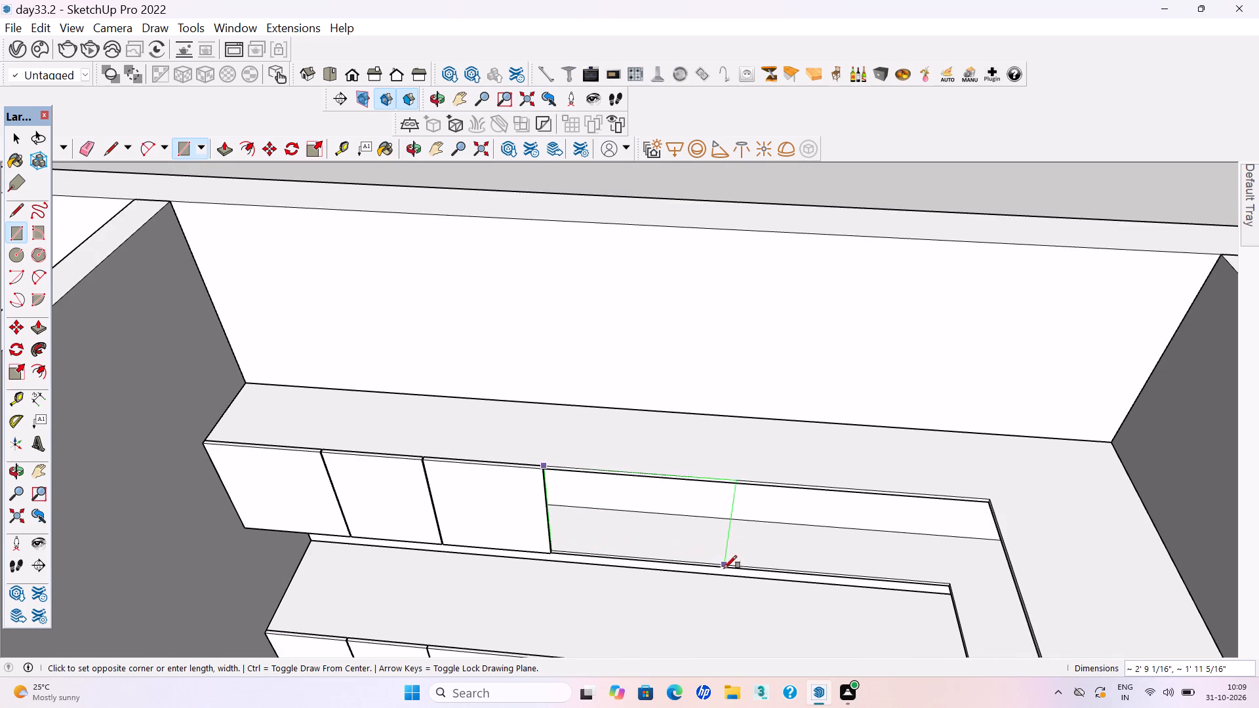
pyautogui.click(693, 564)
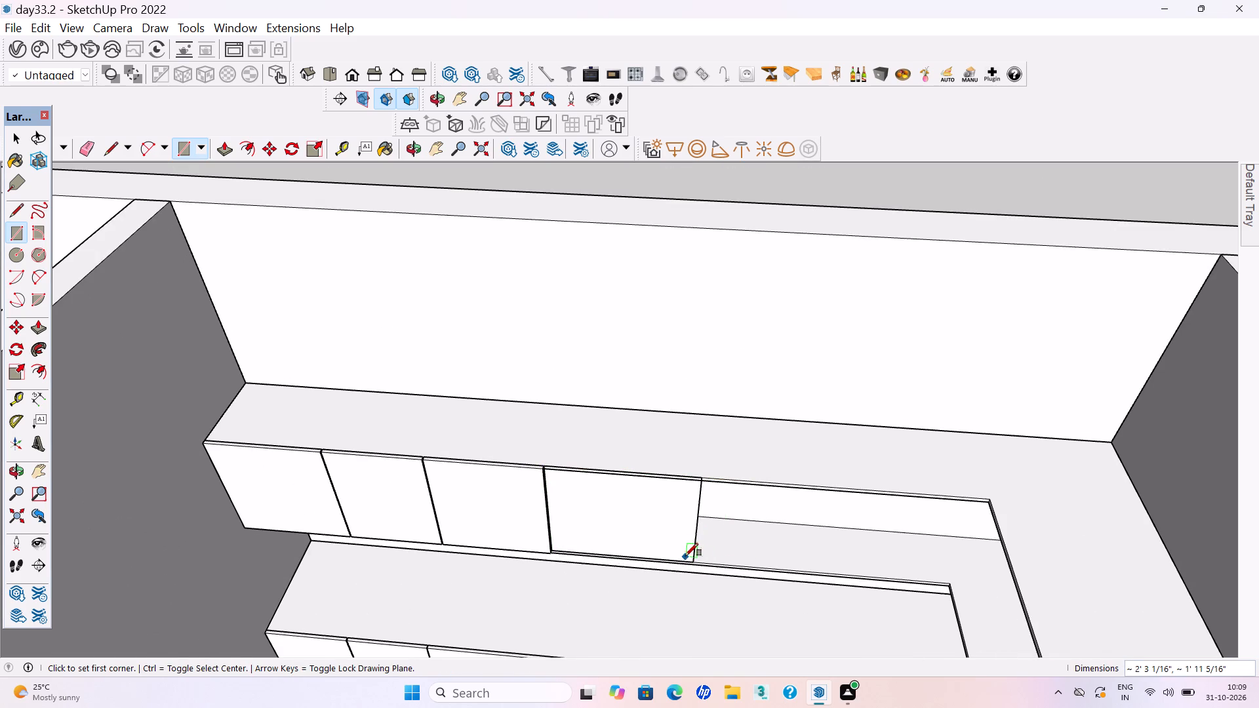
# Extrude the fourth rectangle flush with the third panel's front face and make the resulting panel a group.
pyautogui.press('p')
pyautogui.click(559, 478)
pyautogui.click(506, 487)
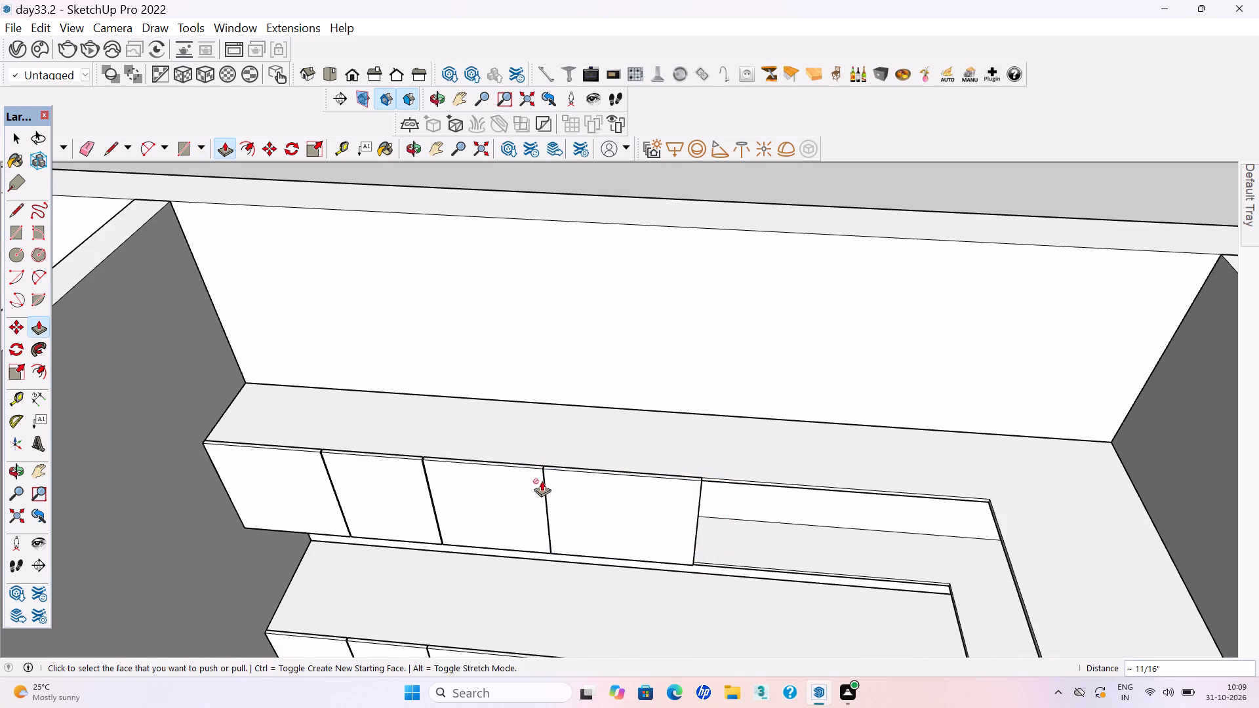
pyautogui.press('space')
pyautogui.scroll(13, 551, 478)
pyautogui.tripleClick(561, 520)
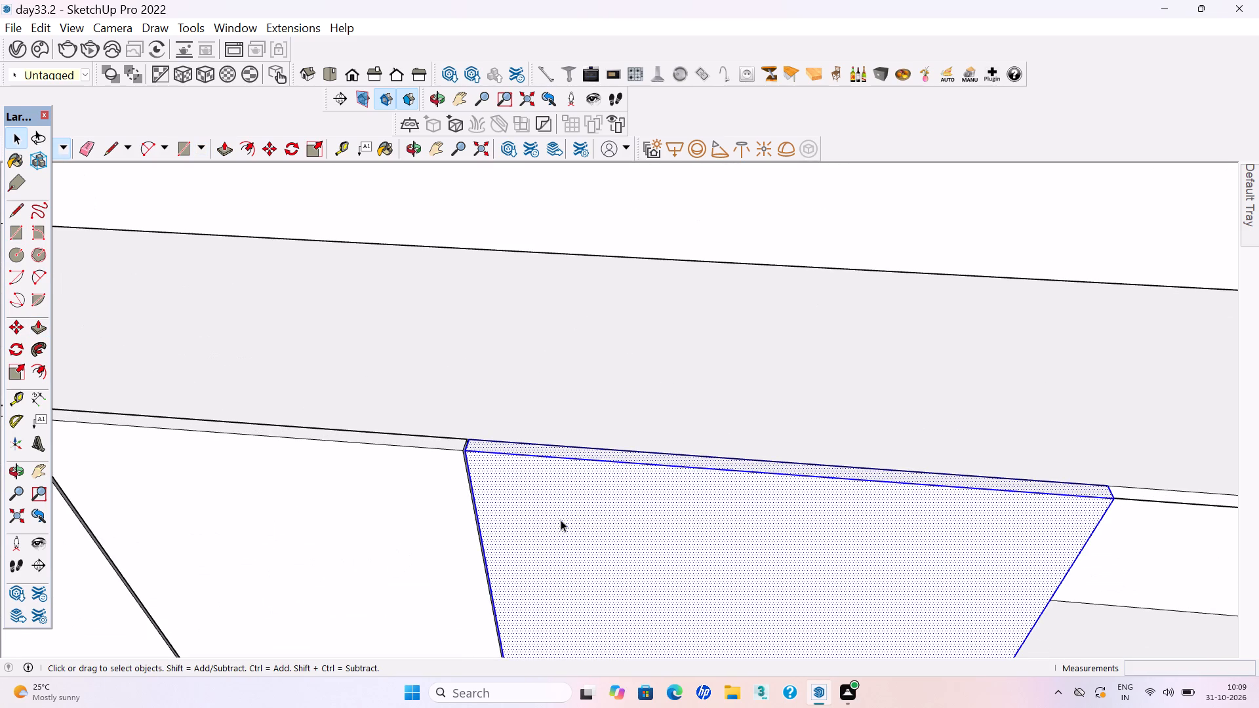
pyautogui.rightClick(561, 520)
pyautogui.click(601, 314)
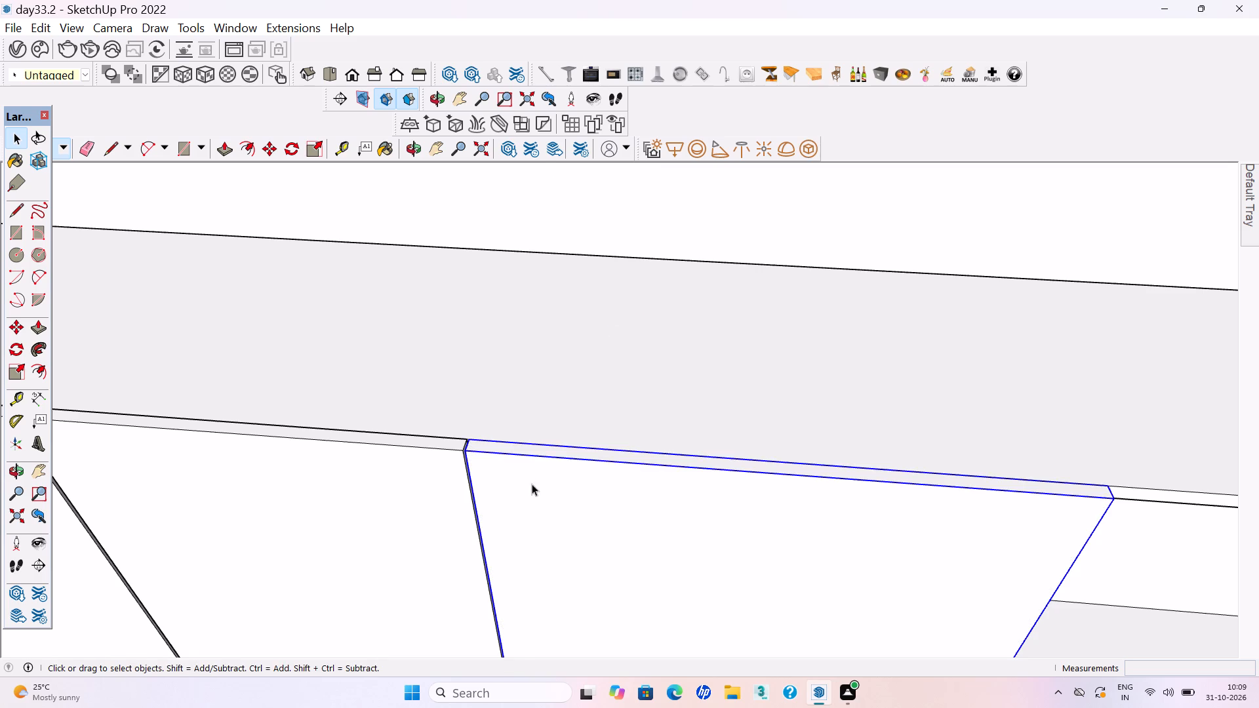
# Deselect the fourth overhead panel and save the model.
pyautogui.scroll(-19, 506, 498)
pyautogui.click(592, 278)
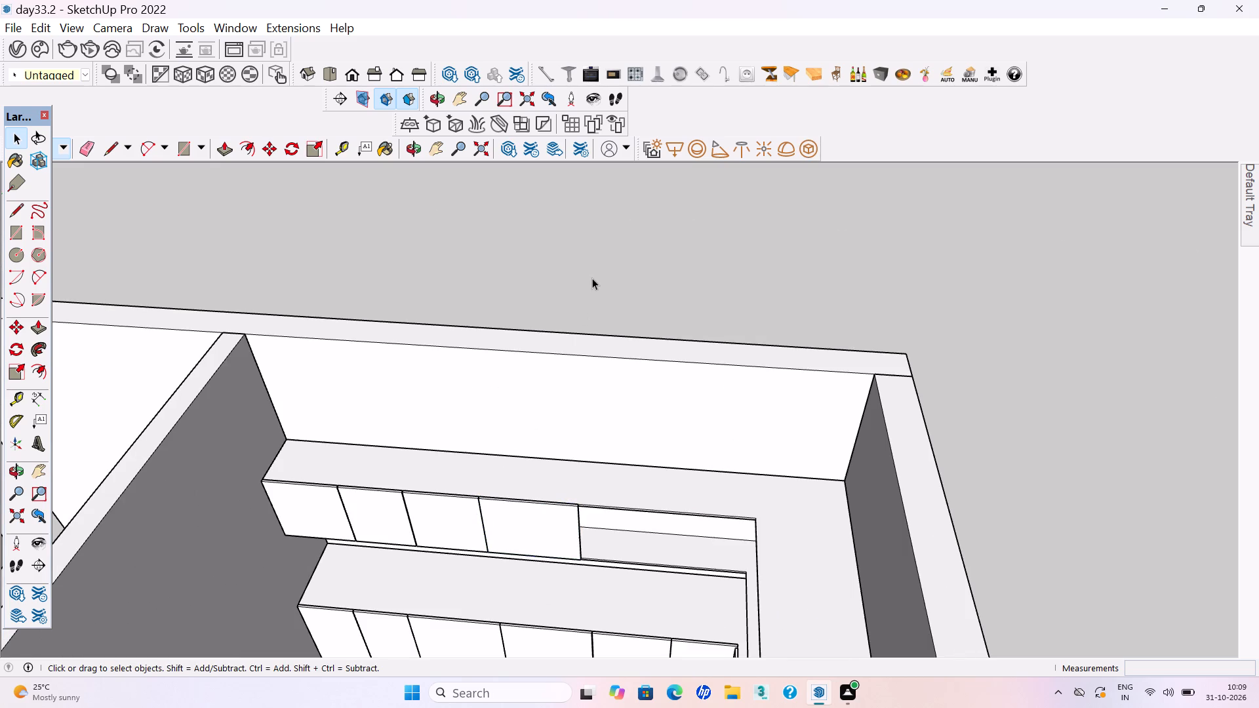
pyautogui.hotkey('ctrl', 's')
pyautogui.hotkey('ctrl', 's')
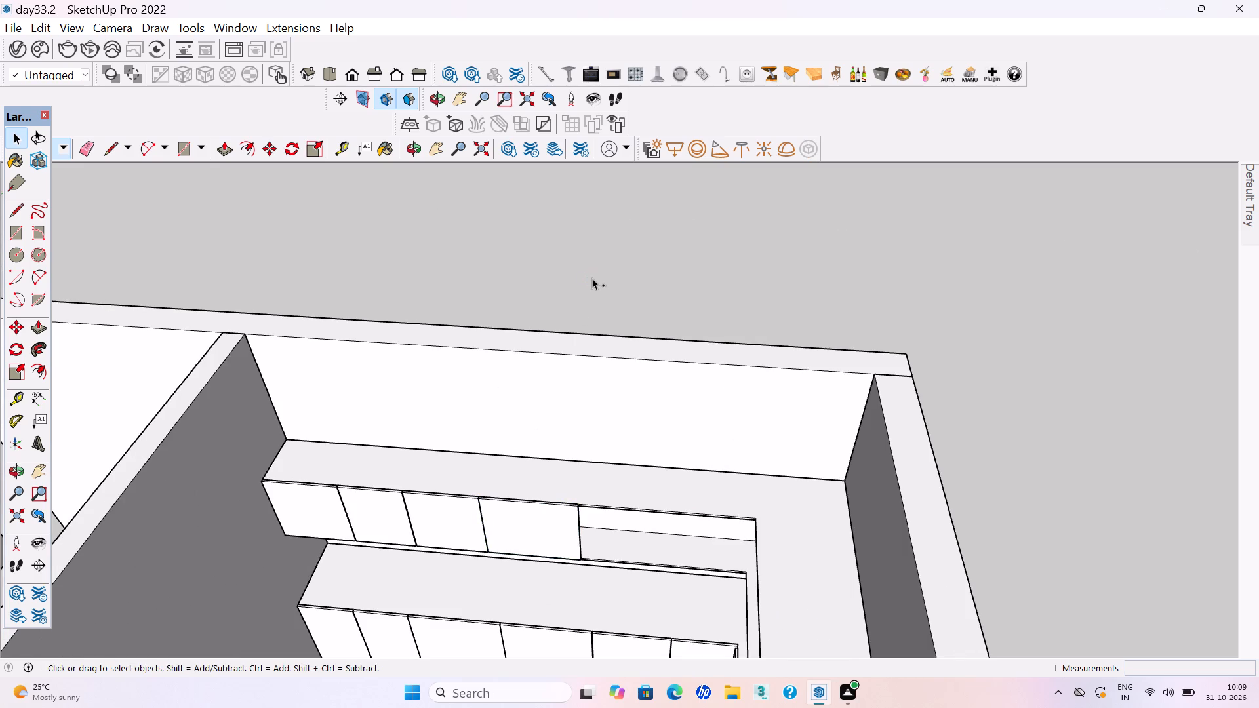
# Draw a fifth front panel rectangle about 1'11" wide and 1'11" high on the overhead cabinet, directly beside the fourth panel.
pyautogui.press('r')
pyautogui.scroll(5, 604, 505)
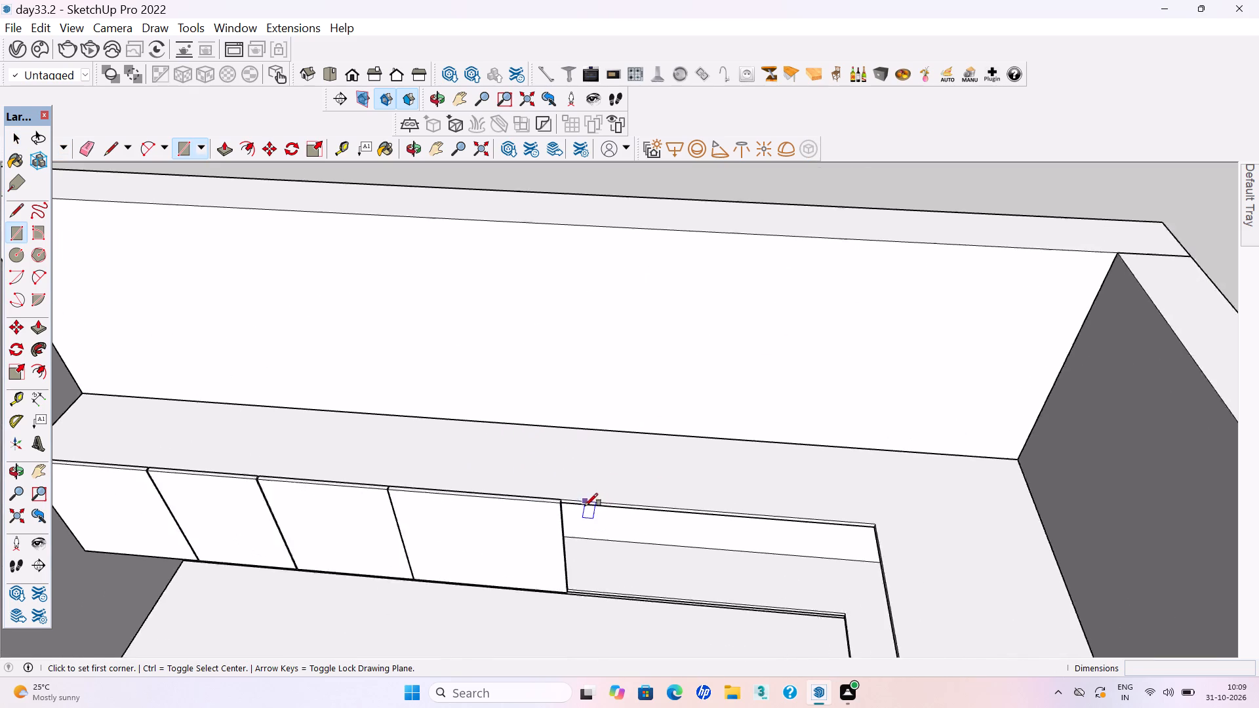
pyautogui.scroll(11, 585, 506)
pyautogui.scroll(7, 548, 465)
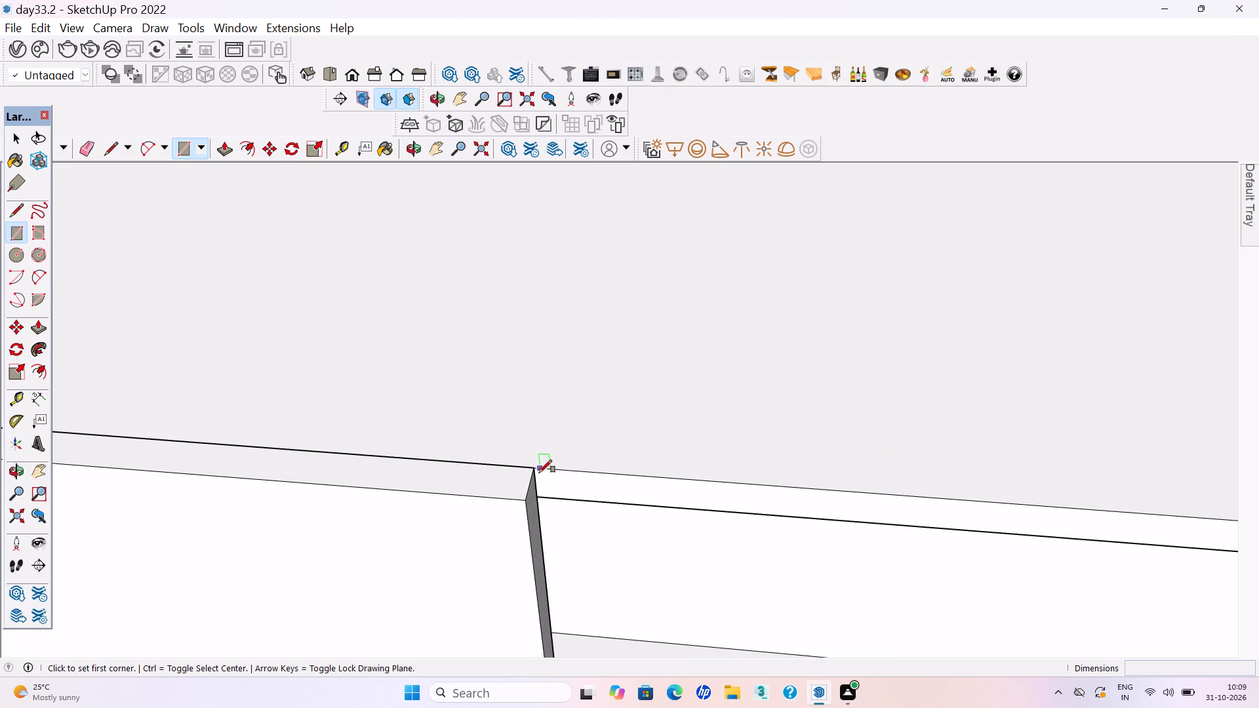
pyautogui.click(540, 469)
pyautogui.scroll(-8, 540, 468)
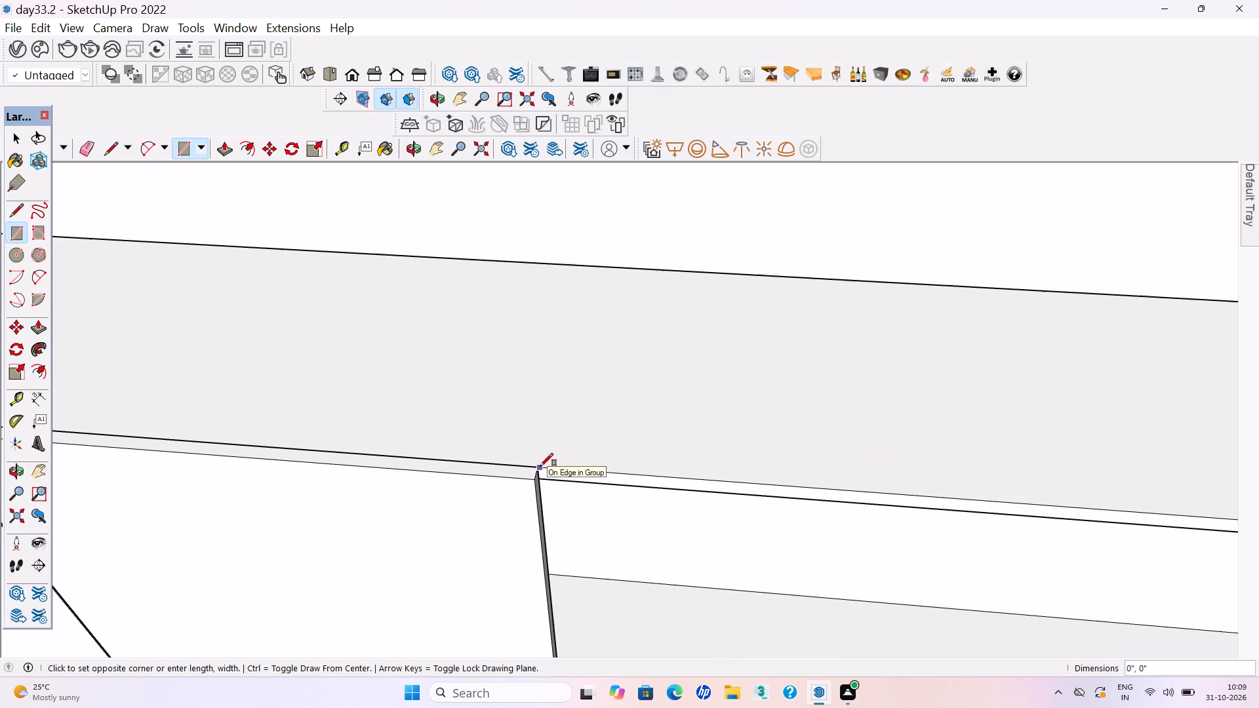
pyautogui.scroll(-16, 540, 466)
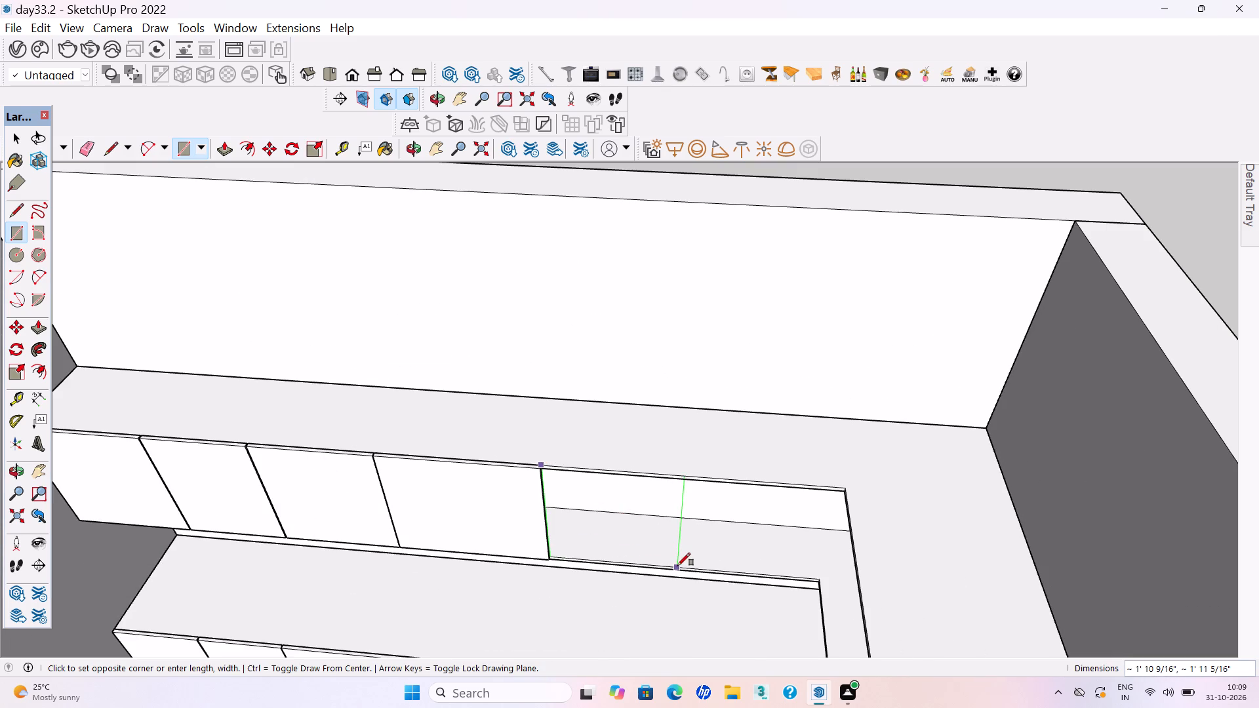
pyautogui.click(677, 566)
# Extrude the fifth rectangle flush with the fourth panel's front face and make the resulting panel a group.
pyautogui.press('p')
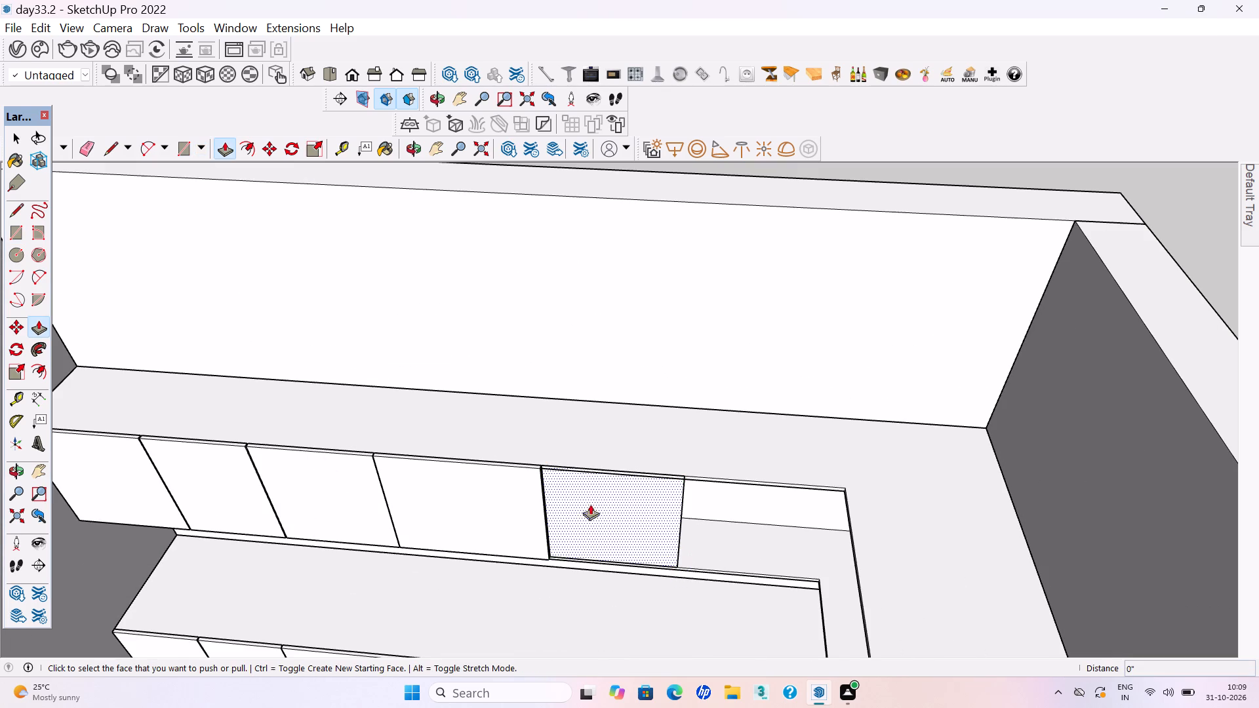
pyautogui.click(552, 474)
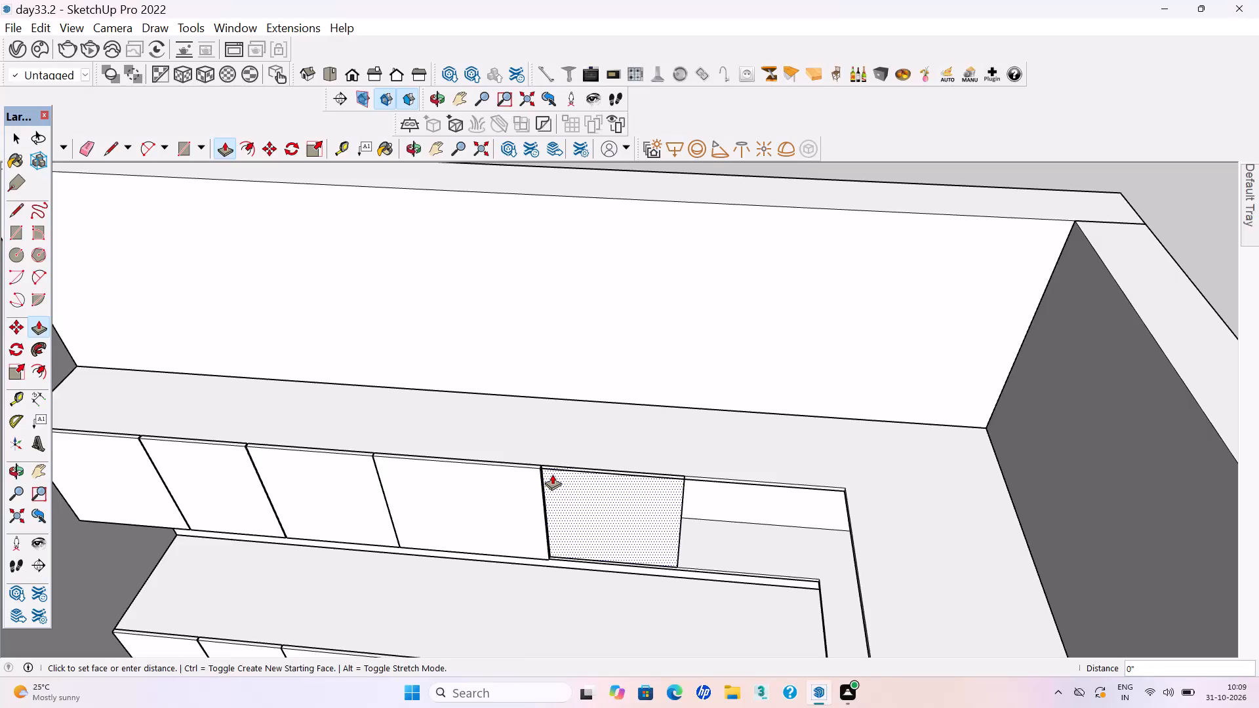
pyautogui.click(519, 482)
pyautogui.press('space')
pyautogui.scroll(9, 577, 472)
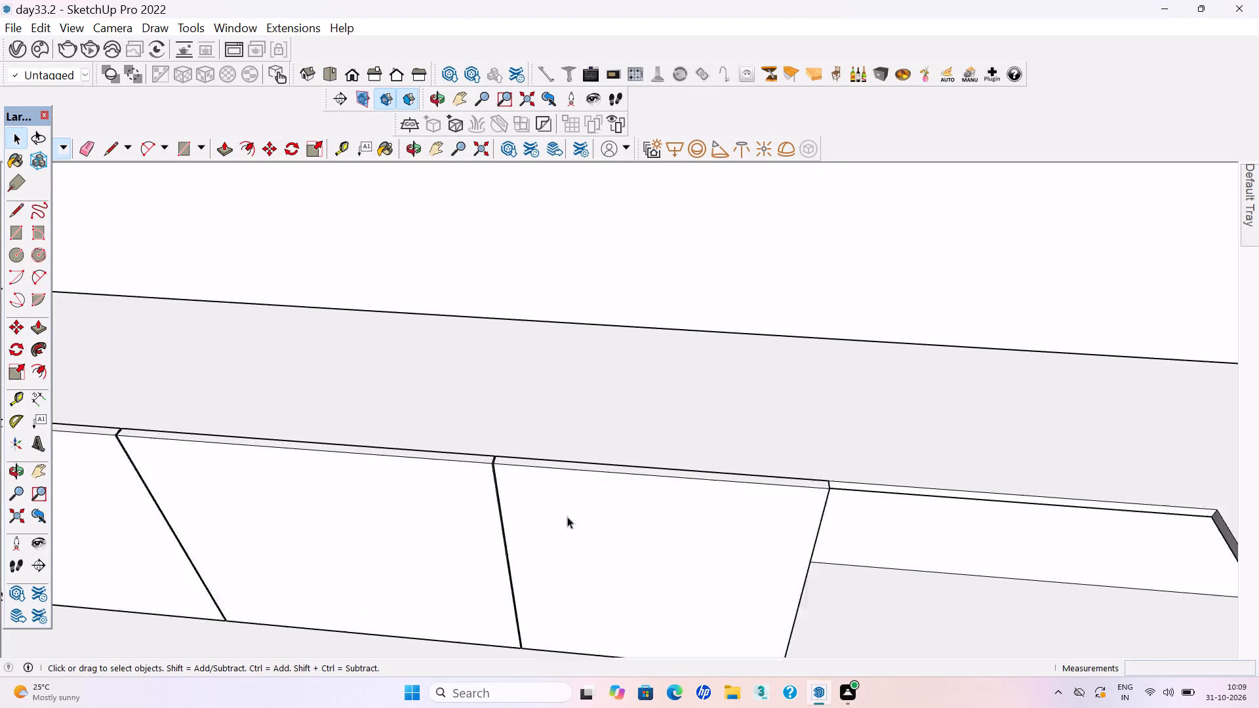
pyautogui.scroll(2, 567, 517)
pyautogui.tripleClick(566, 518)
pyautogui.rightClick(566, 518)
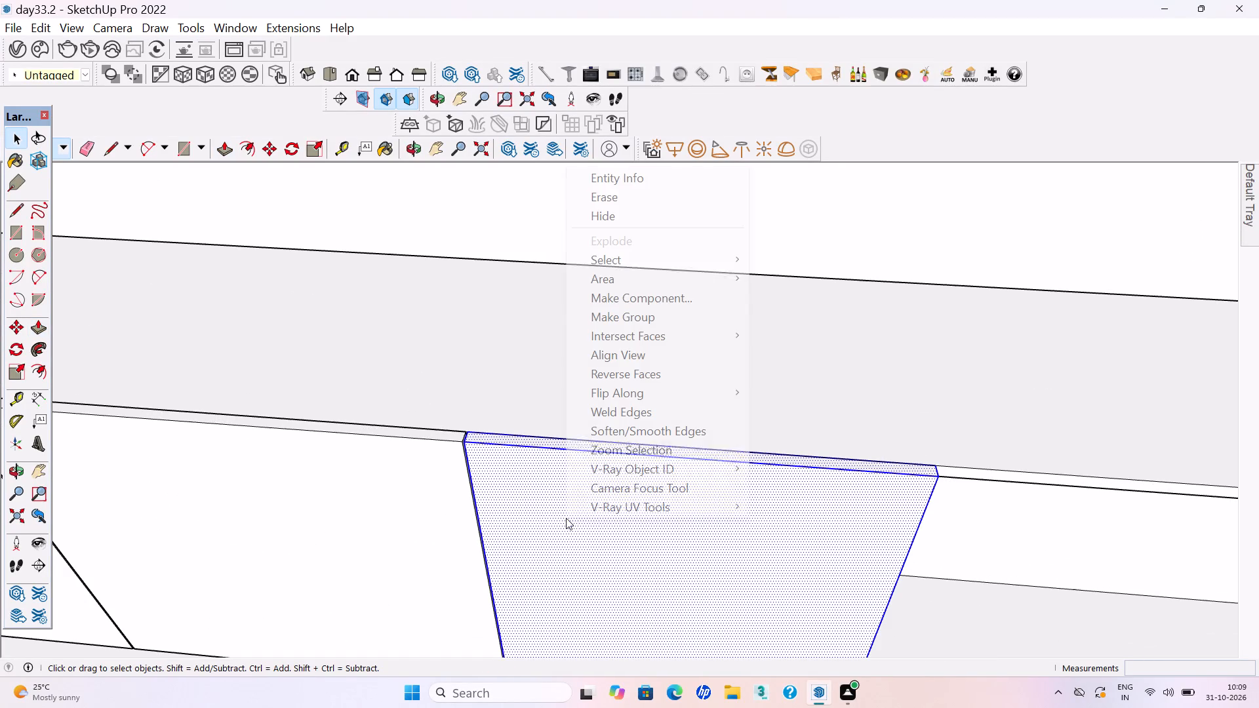
pyautogui.click(627, 320)
# Deselect the fifth overhead panel and save the model.
pyautogui.scroll(-4, 544, 581)
pyautogui.scroll(-16, 450, 549)
pyautogui.click(584, 354)
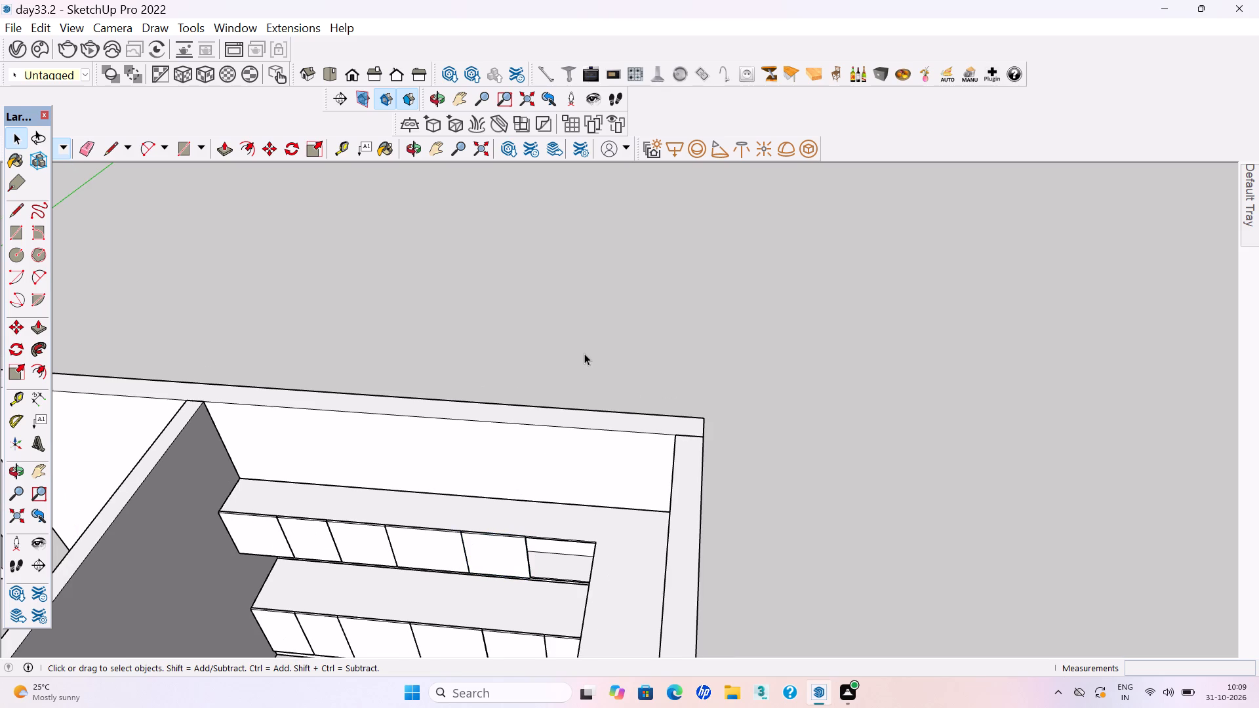
pyautogui.hotkey('ctrl', 's')
pyautogui.hotkey('ctrl', 's')
# Draw a sixth front panel rectangle about 2' wide and 1'11" high, from the fifth panel to the overhead cabinet's inner corner.
pyautogui.press('r')
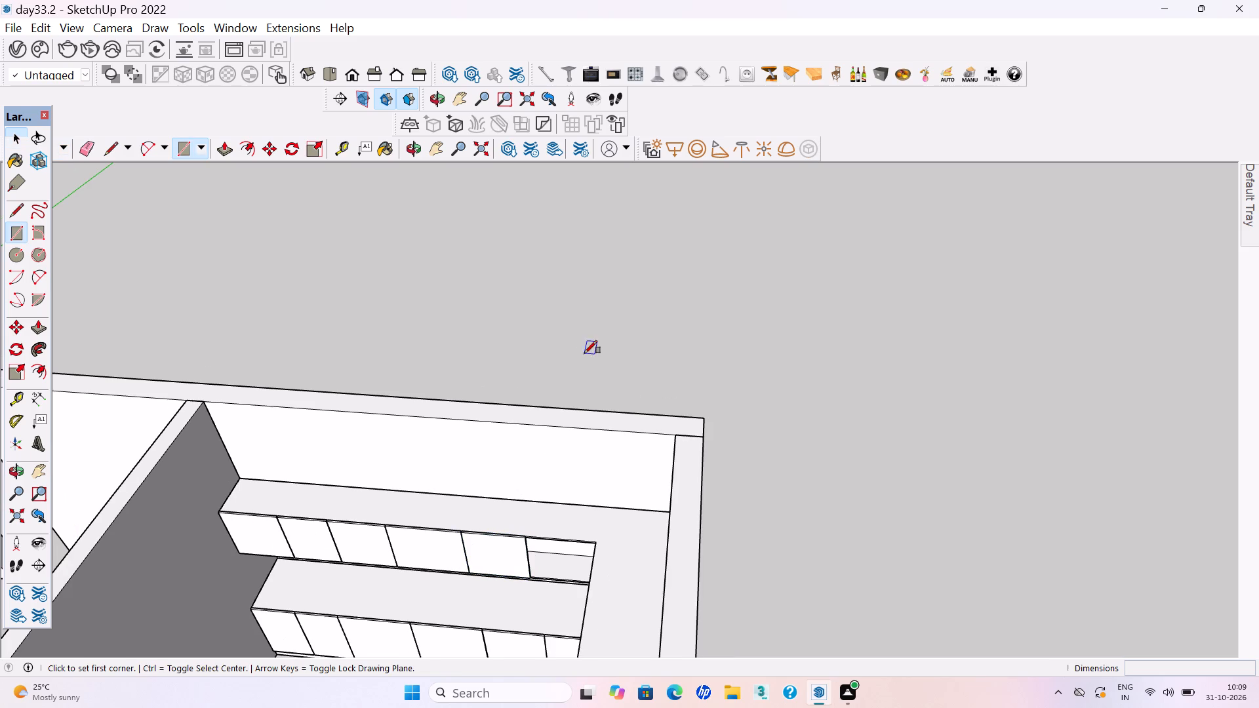
pyautogui.scroll(5, 483, 525)
pyautogui.scroll(9, 564, 520)
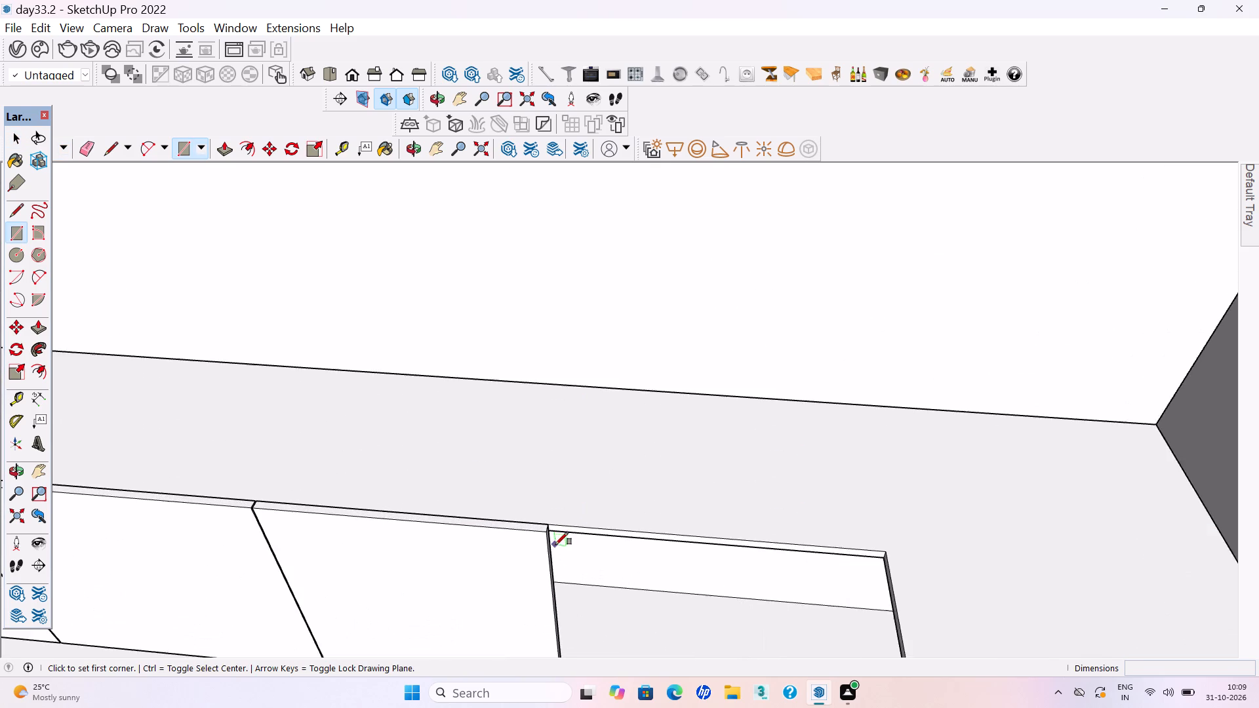
pyautogui.scroll(7, 554, 540)
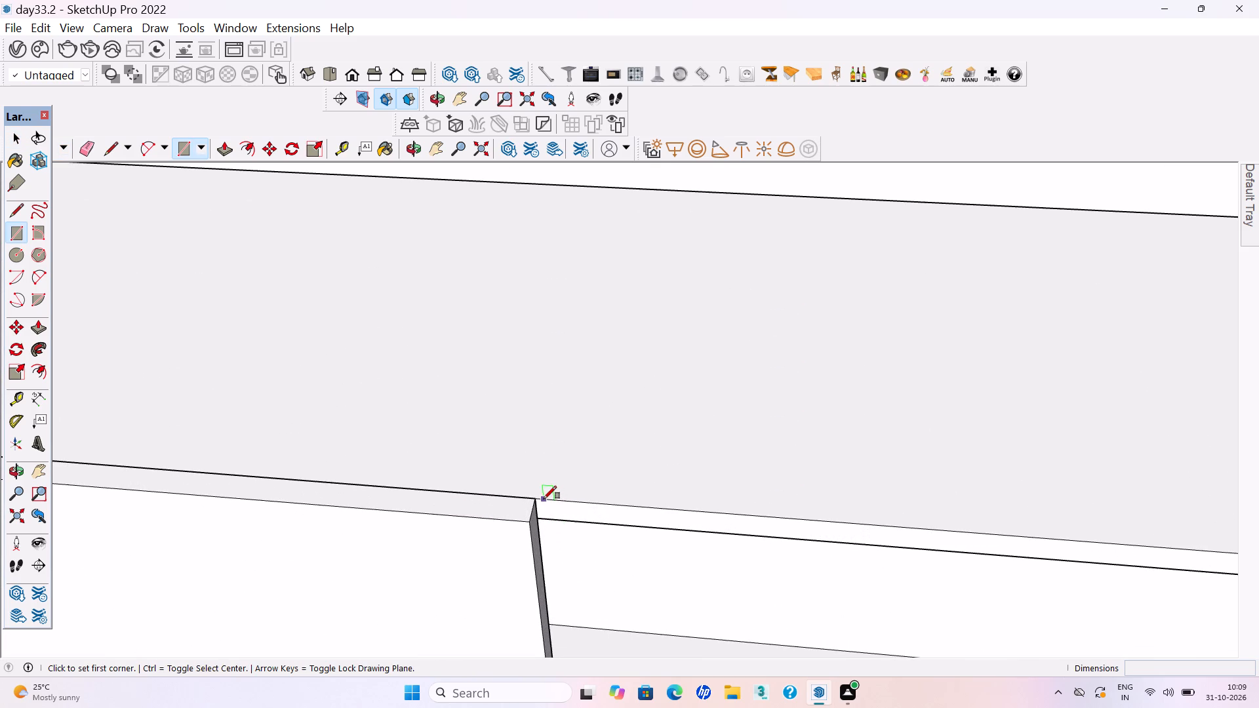
pyautogui.click(543, 499)
pyautogui.scroll(-16, 631, 466)
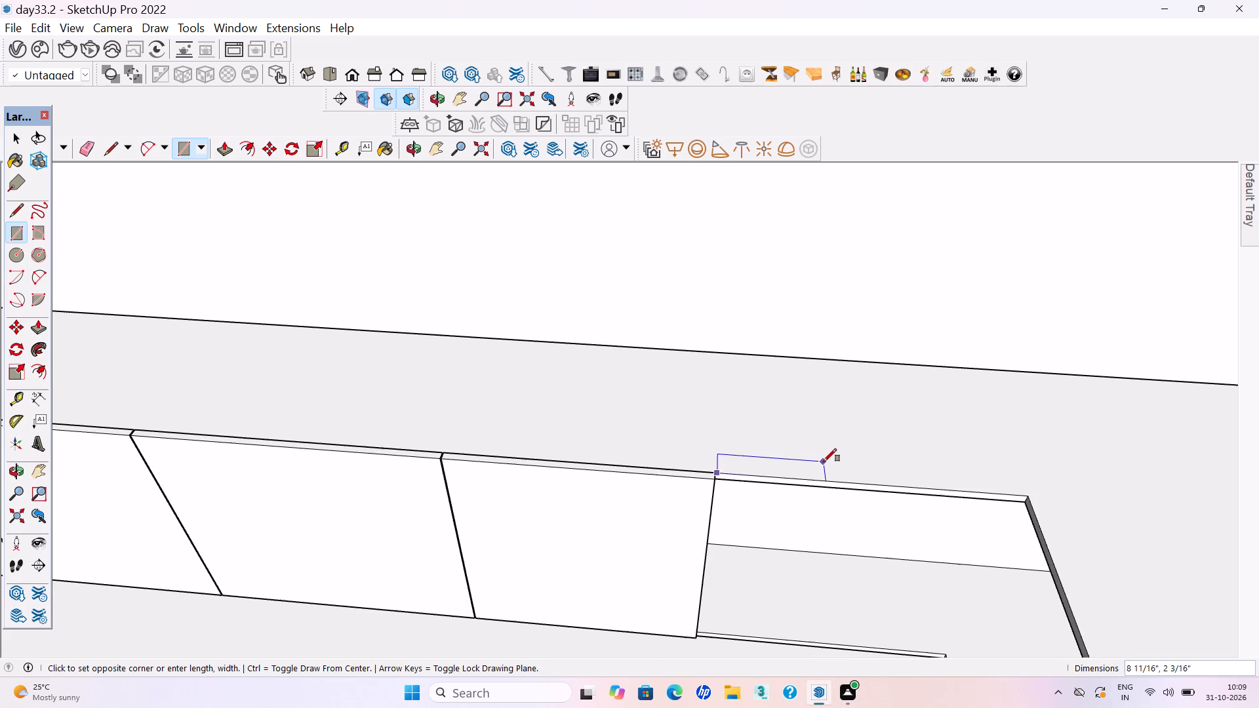
pyautogui.scroll(-2, 824, 462)
pyautogui.click(906, 589)
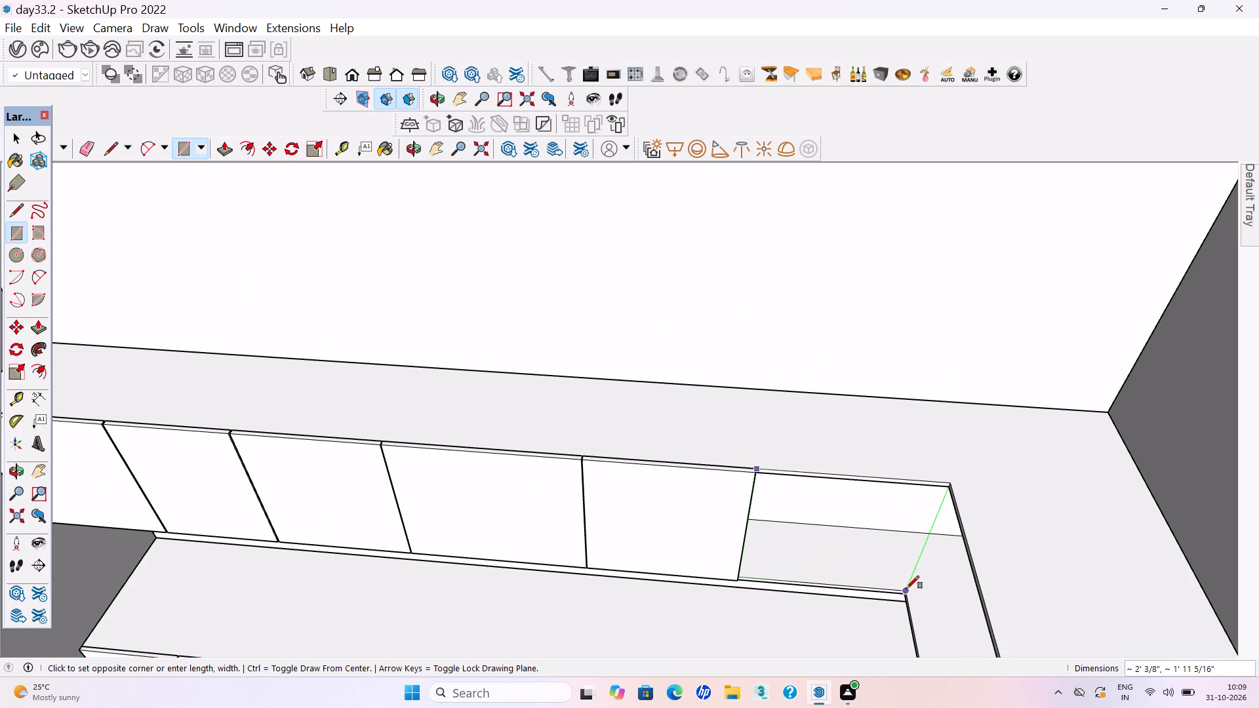
# Extrude the sixth rectangle flush with the fifth overhead panel's front face.
pyautogui.scroll(4, 904, 581)
pyautogui.scroll(6, 679, 447)
pyautogui.press('p')
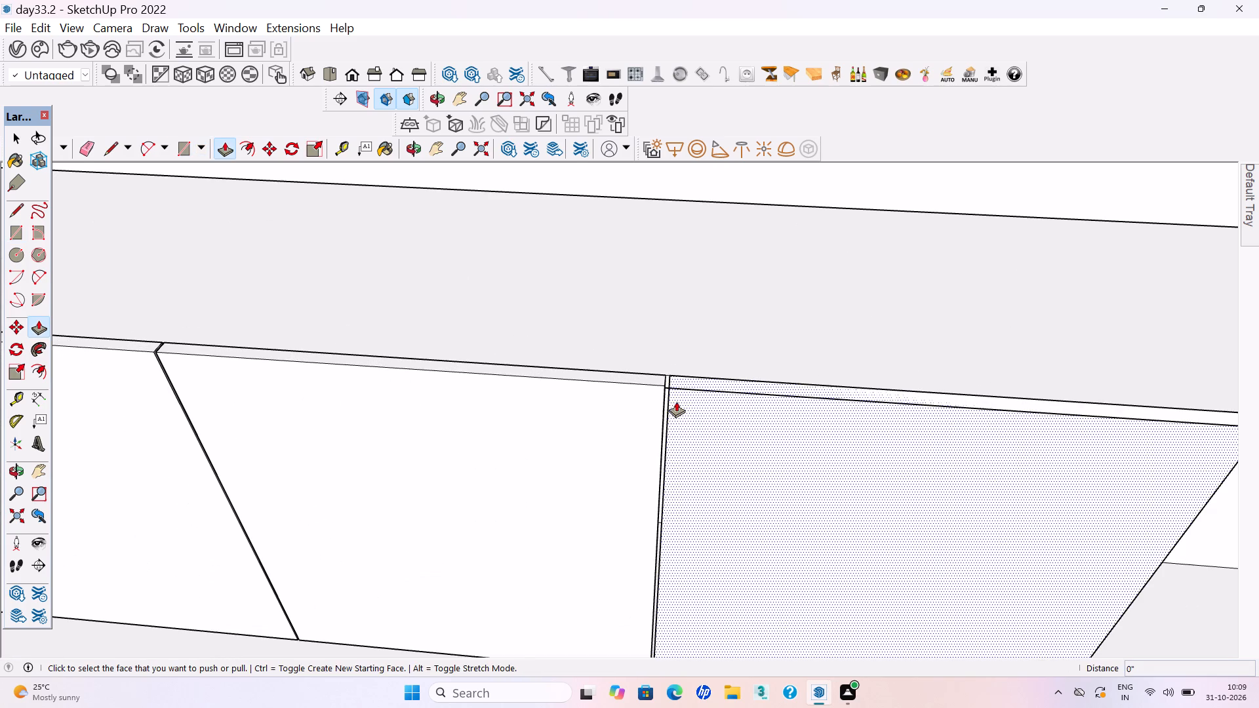
pyautogui.click(678, 381)
pyautogui.click(516, 439)
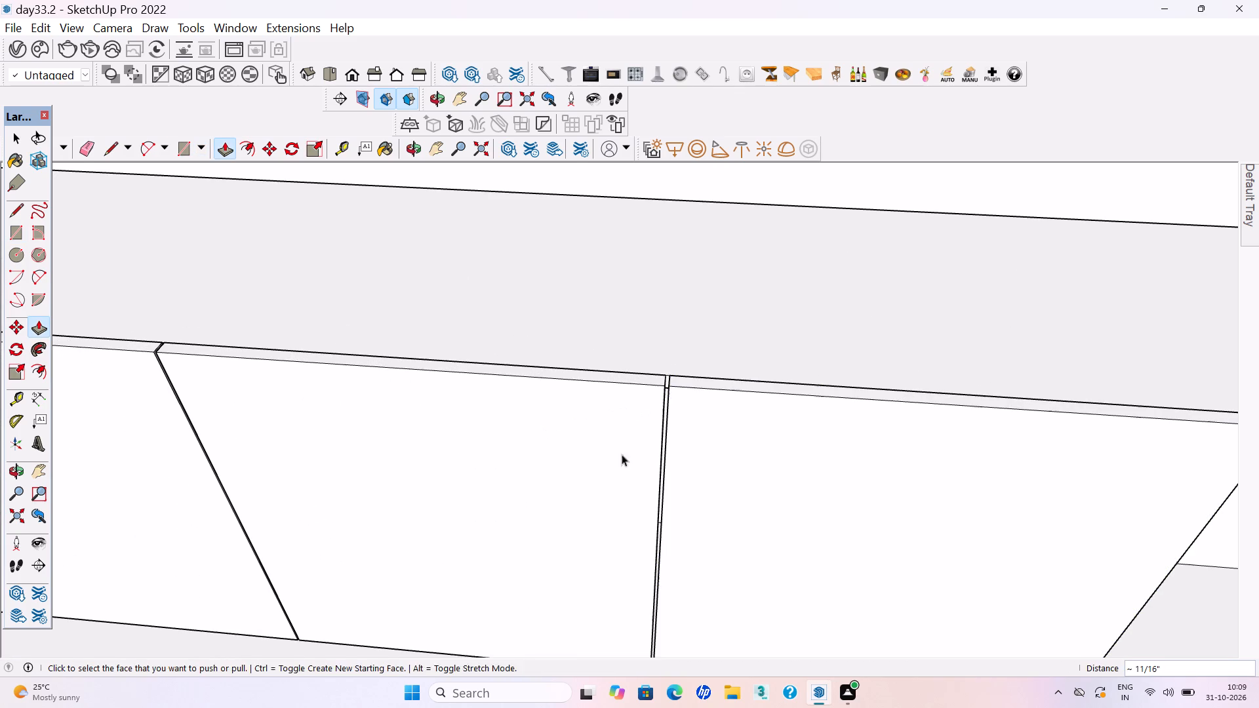
# Make the extruded sixth overhead panel a group and deselect it.
pyautogui.press('space')
pyautogui.tripleClick(747, 457)
pyautogui.rightClick(747, 456)
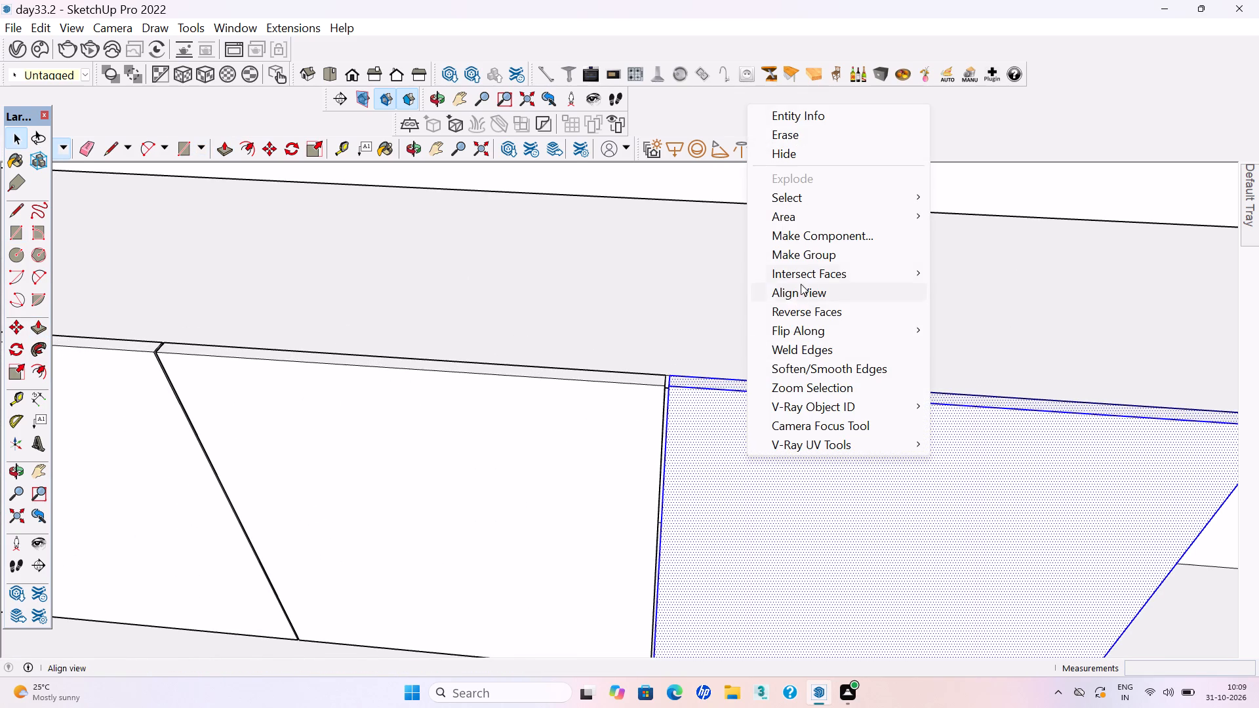
pyautogui.click(805, 252)
pyautogui.scroll(-4, 646, 404)
pyautogui.scroll(-10, 614, 477)
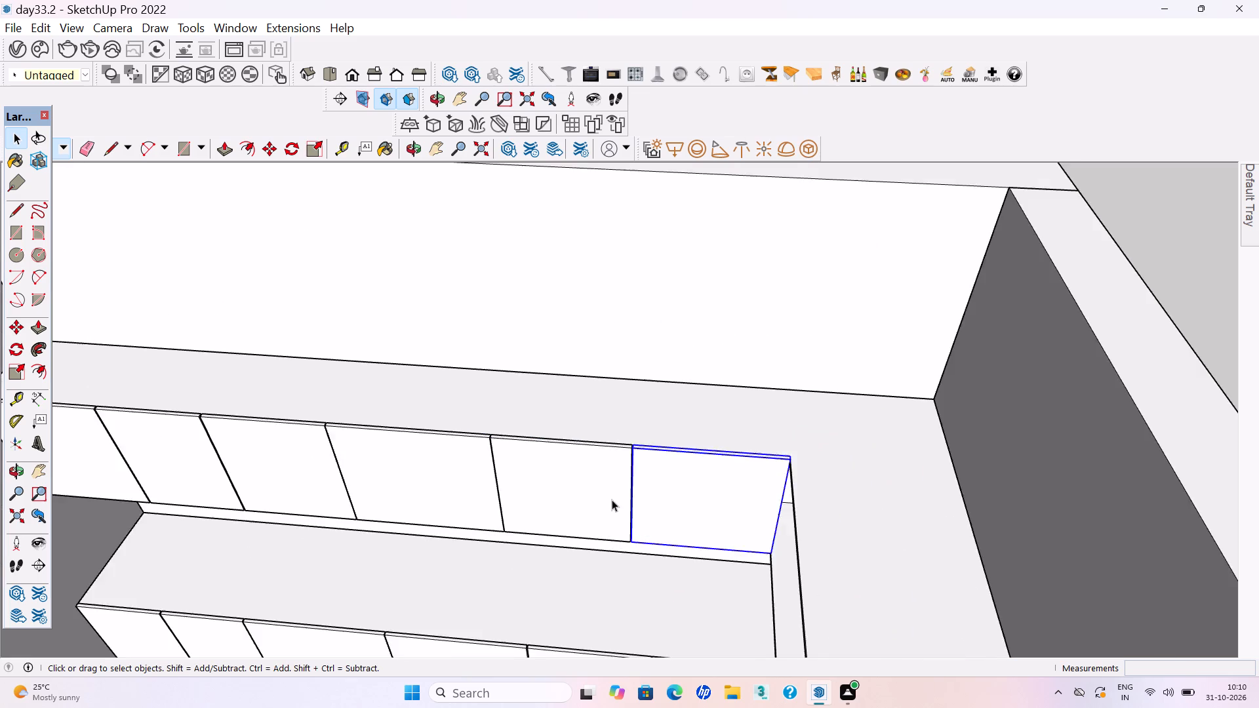
pyautogui.scroll(-12, 612, 500)
pyautogui.click(795, 507)
# Draw a front panel rectangle about 2'2 1/2" wide and 1'11 5/16" high on the overhead cabinet's other leg, starting at the inner corner.
pyautogui.scroll(-5, 570, 444)
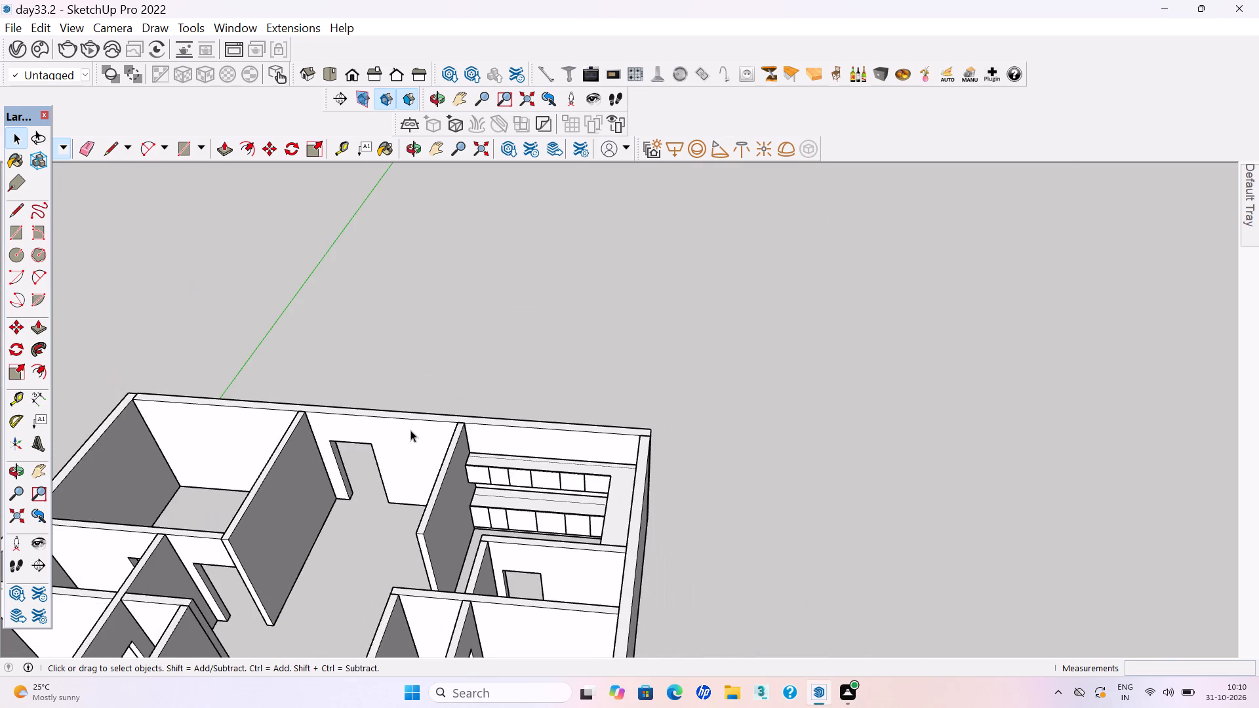
pyautogui.moveTo(403, 447); pyautogui.dragTo(968, 482, button='middle')
pyautogui.scroll(3, 972, 477)
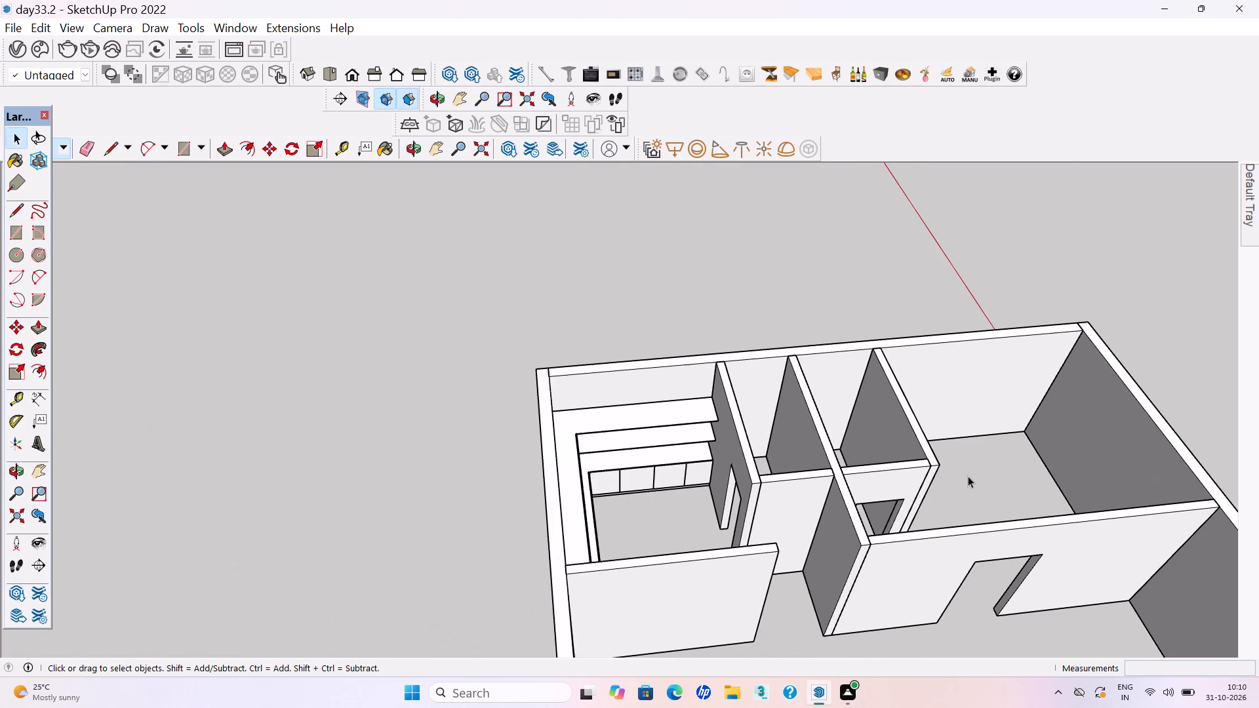
pyautogui.scroll(2, 888, 473)
pyautogui.scroll(8, 550, 397)
pyautogui.moveTo(584, 524); pyautogui.dragTo(496, 418, button='middle')
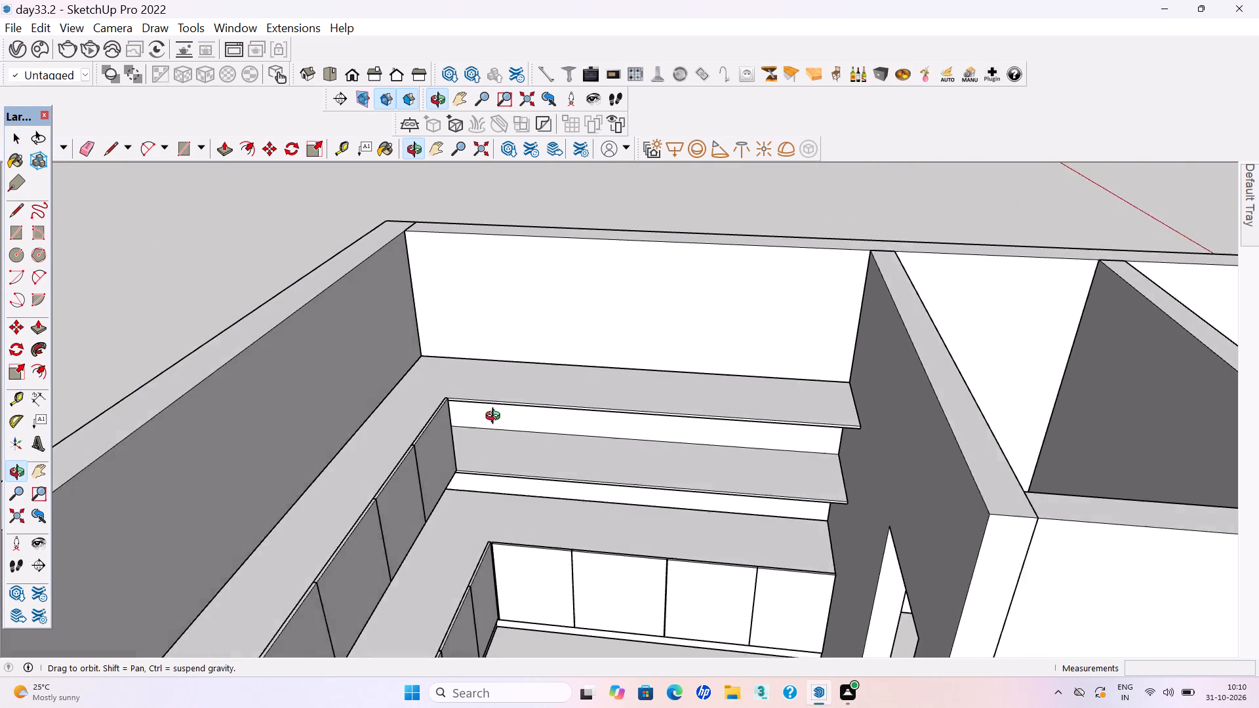
pyautogui.moveTo(496, 418); pyautogui.dragTo(471, 429, button='middle')
pyautogui.scroll(7, 471, 429)
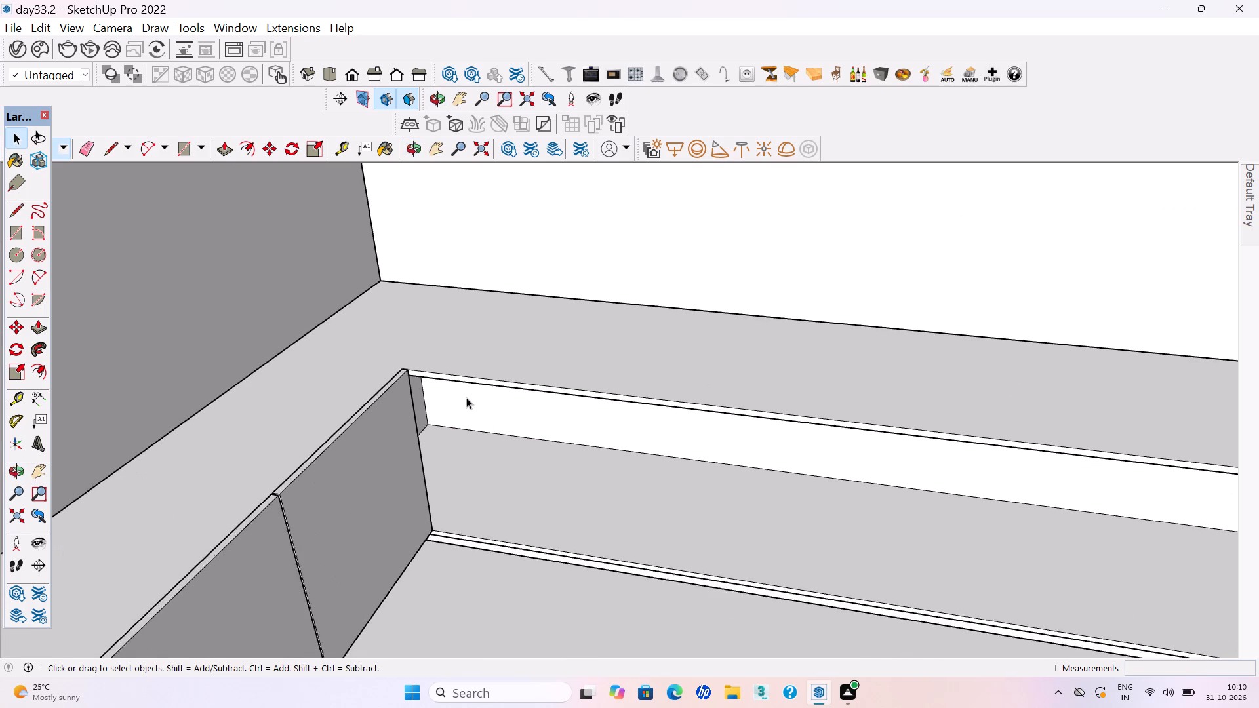
pyautogui.scroll(2, 466, 397)
pyautogui.scroll(4, 413, 381)
pyautogui.press('r')
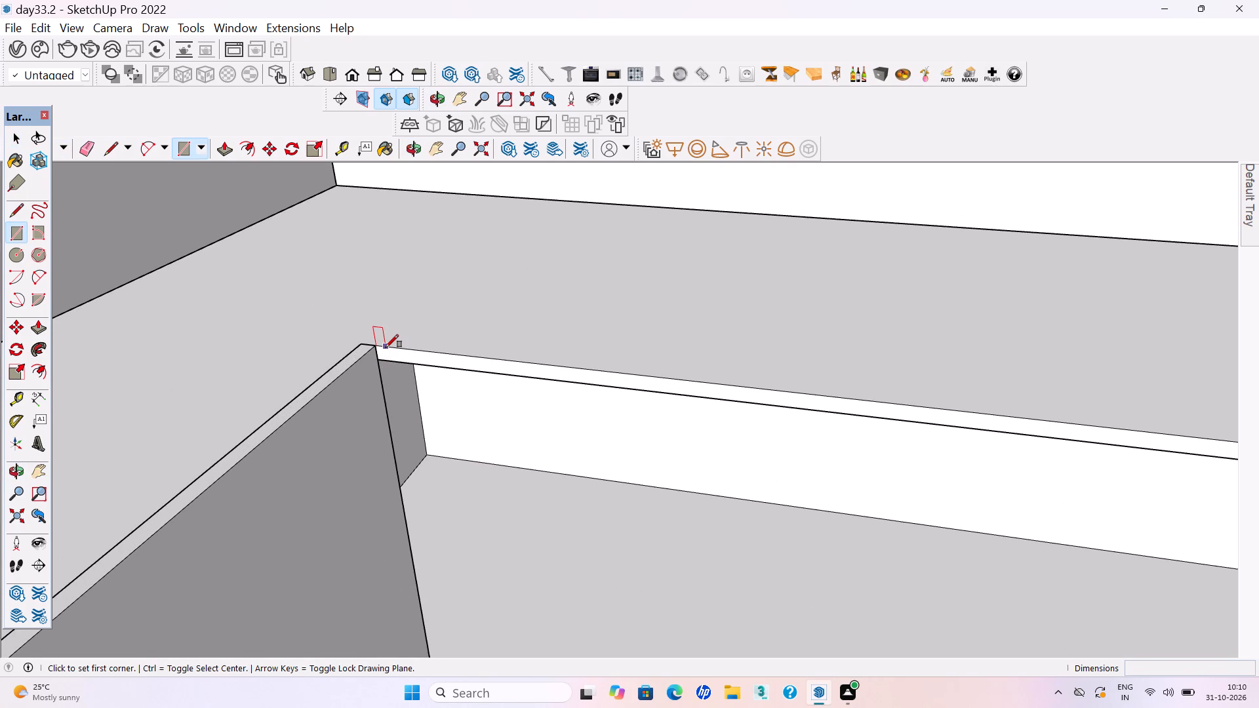
pyautogui.click(386, 347)
pyautogui.scroll(-9, 386, 347)
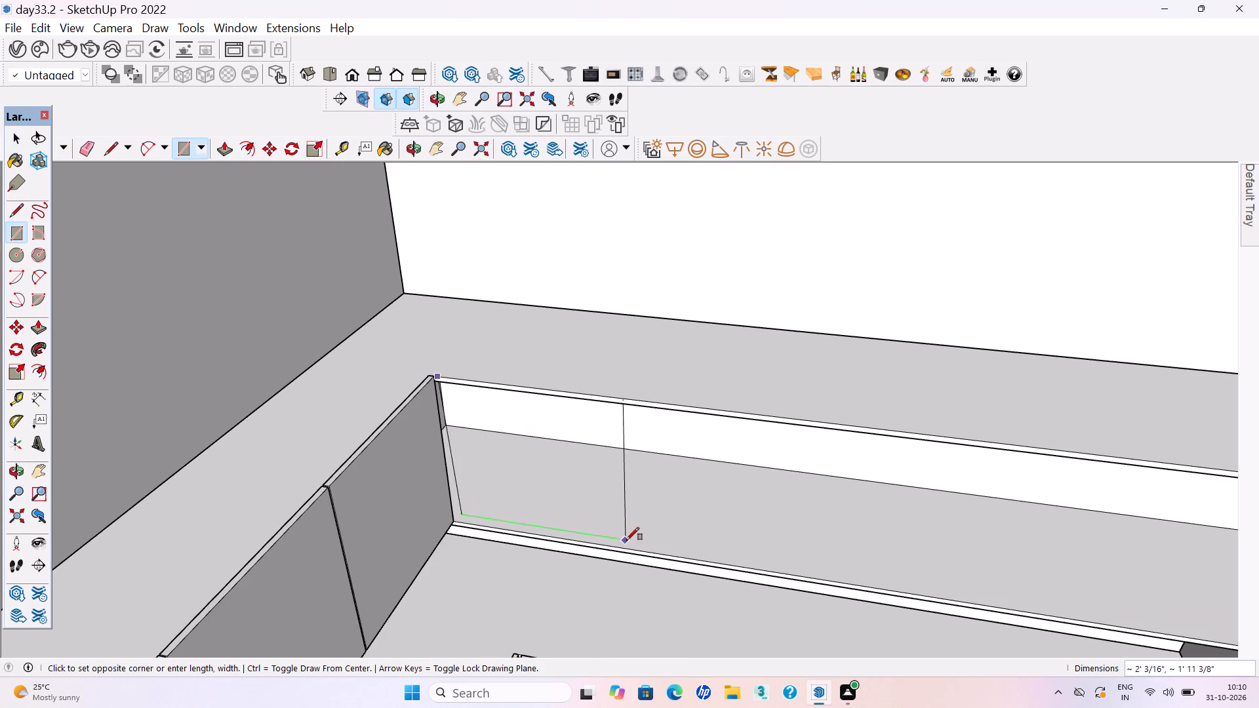
pyautogui.click(639, 552)
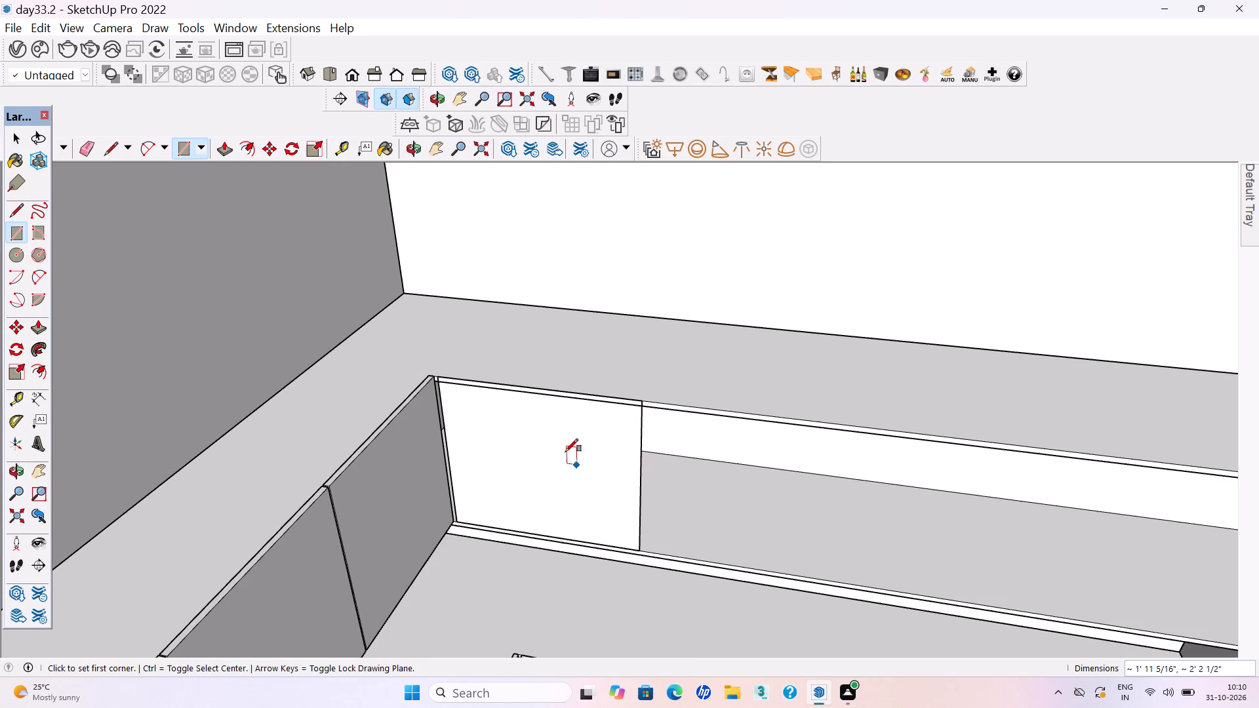
# Extrude the new corner rectangle 18 mm and make the resulting panel a group.
pyautogui.press('p')
pyautogui.click(557, 444)
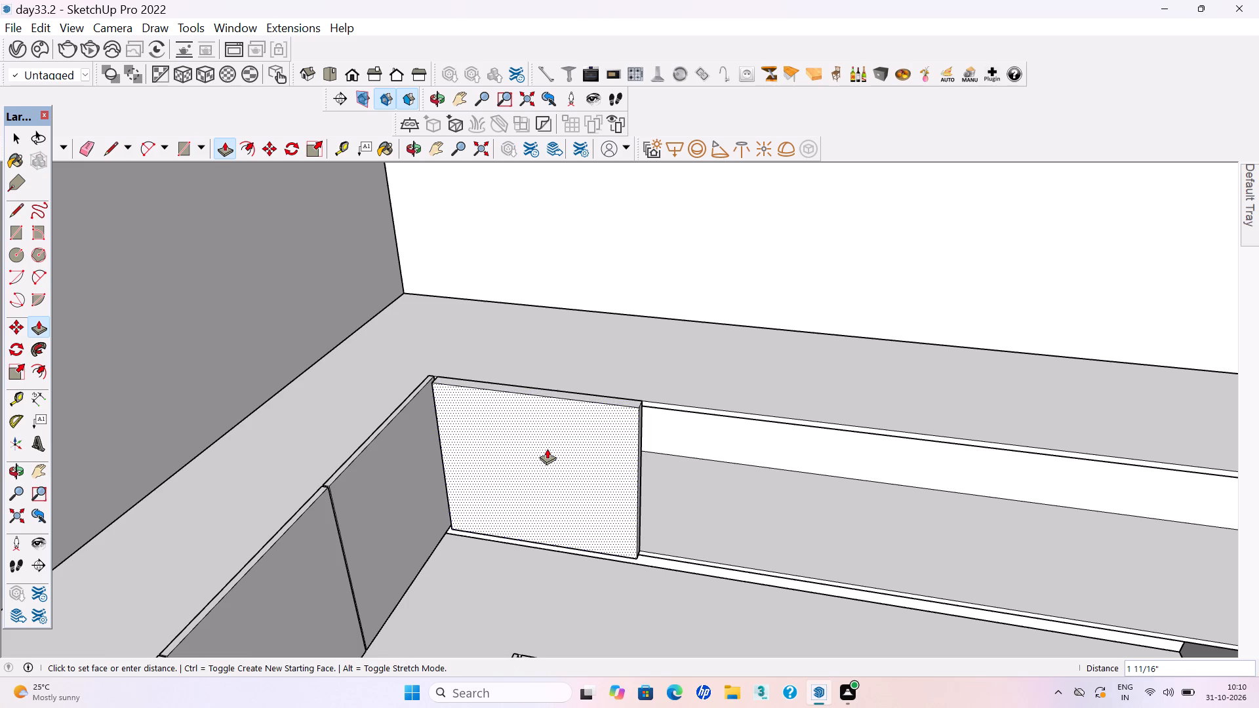
pyautogui.write('18')
pyautogui.write('mm')
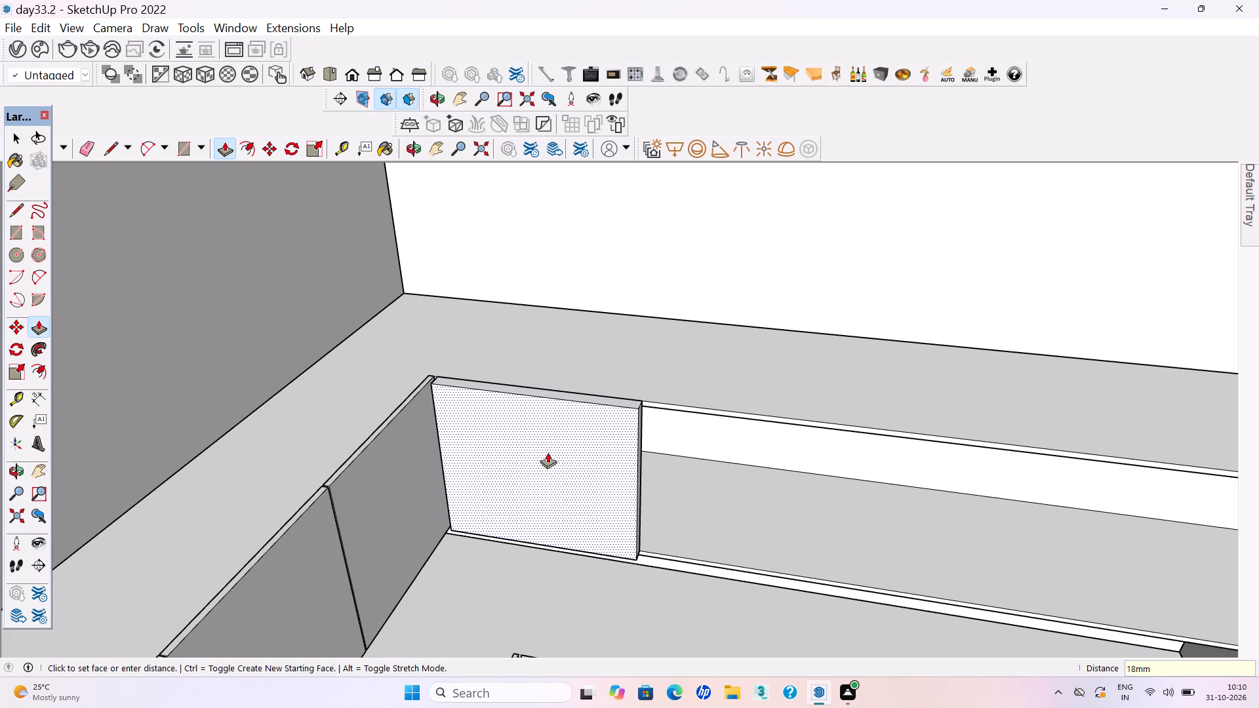
pyautogui.press('Return')
pyautogui.press('space')
pyautogui.tripleClick(548, 452)
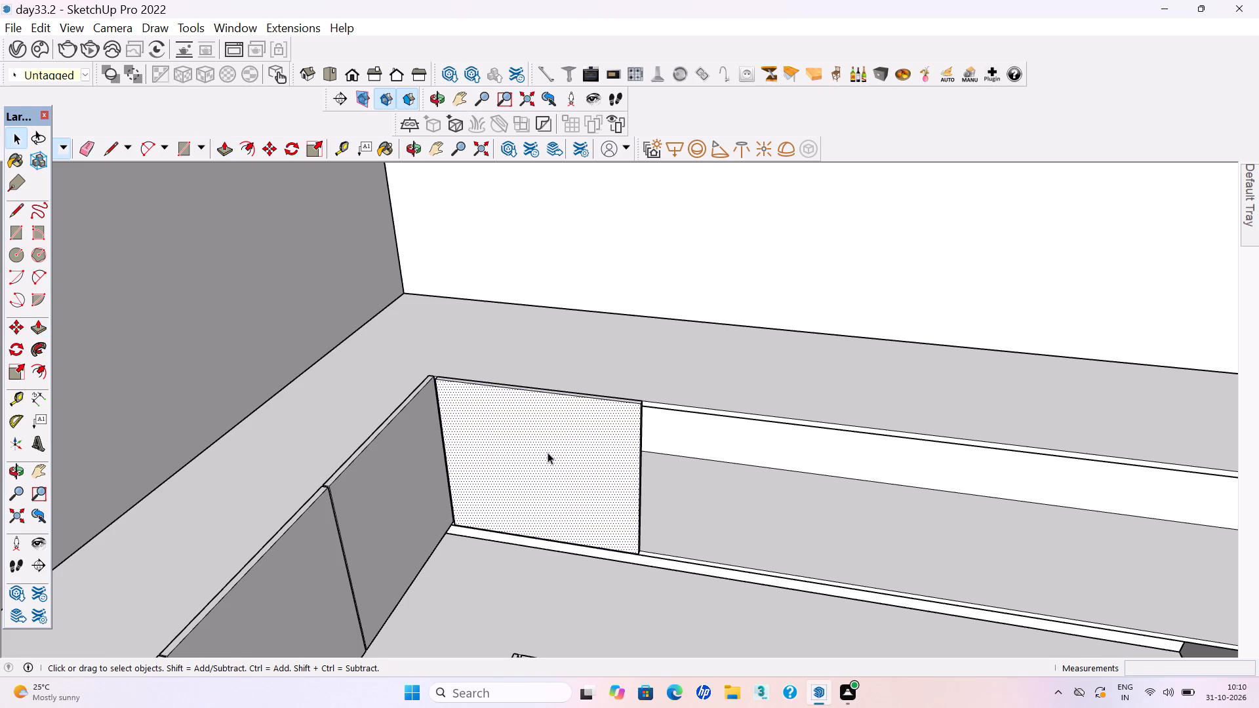
pyautogui.rightClick(548, 452)
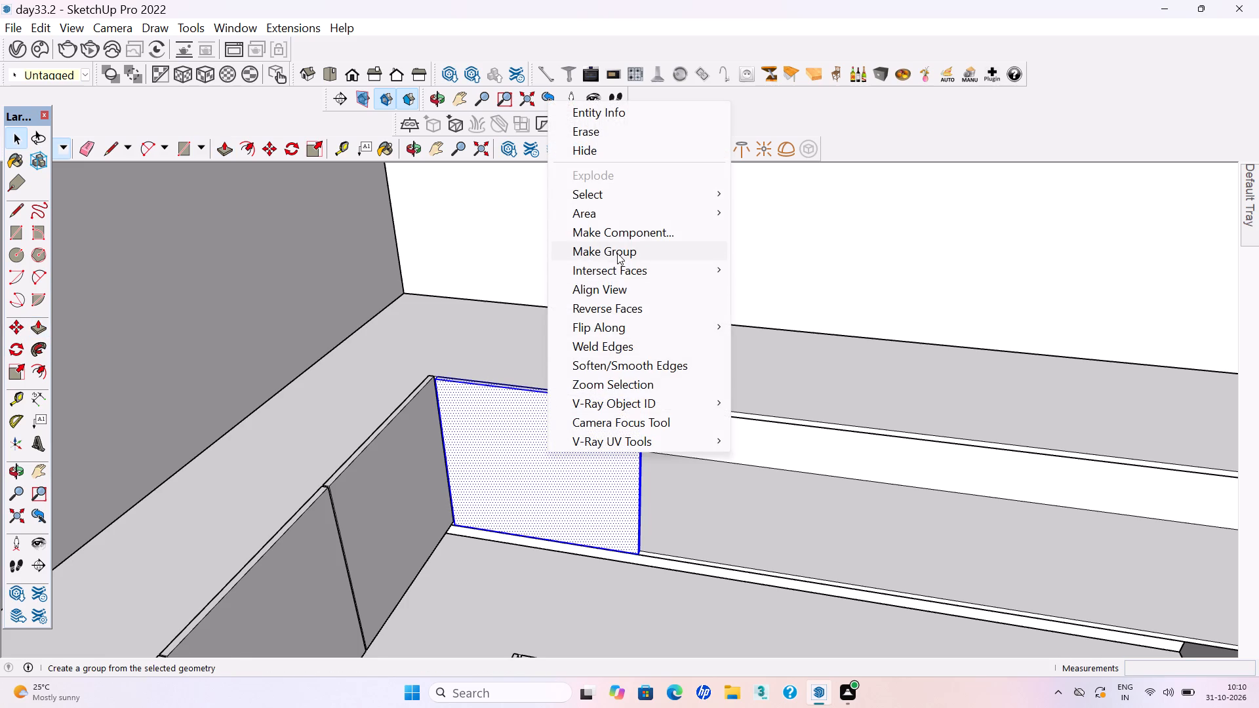
pyautogui.click(617, 253)
# Draw a second front rectangle on this leg, about 2'4 3/8" wide and 1'11 5/16" high, beside the corner panel.
pyautogui.scroll(-4, 595, 292)
pyautogui.press('r')
pyautogui.scroll(1, 766, 376)
pyautogui.scroll(11, 612, 365)
pyautogui.scroll(8, 559, 388)
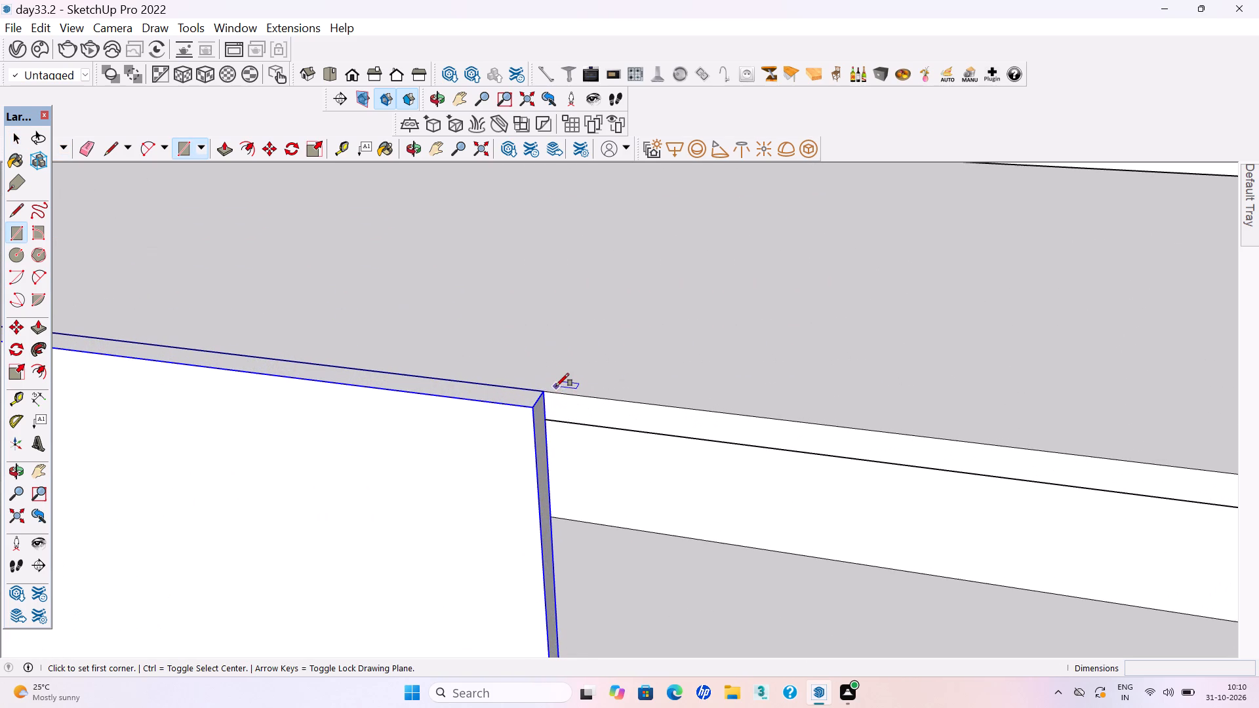
pyautogui.click(550, 395)
pyautogui.scroll(-12, 549, 394)
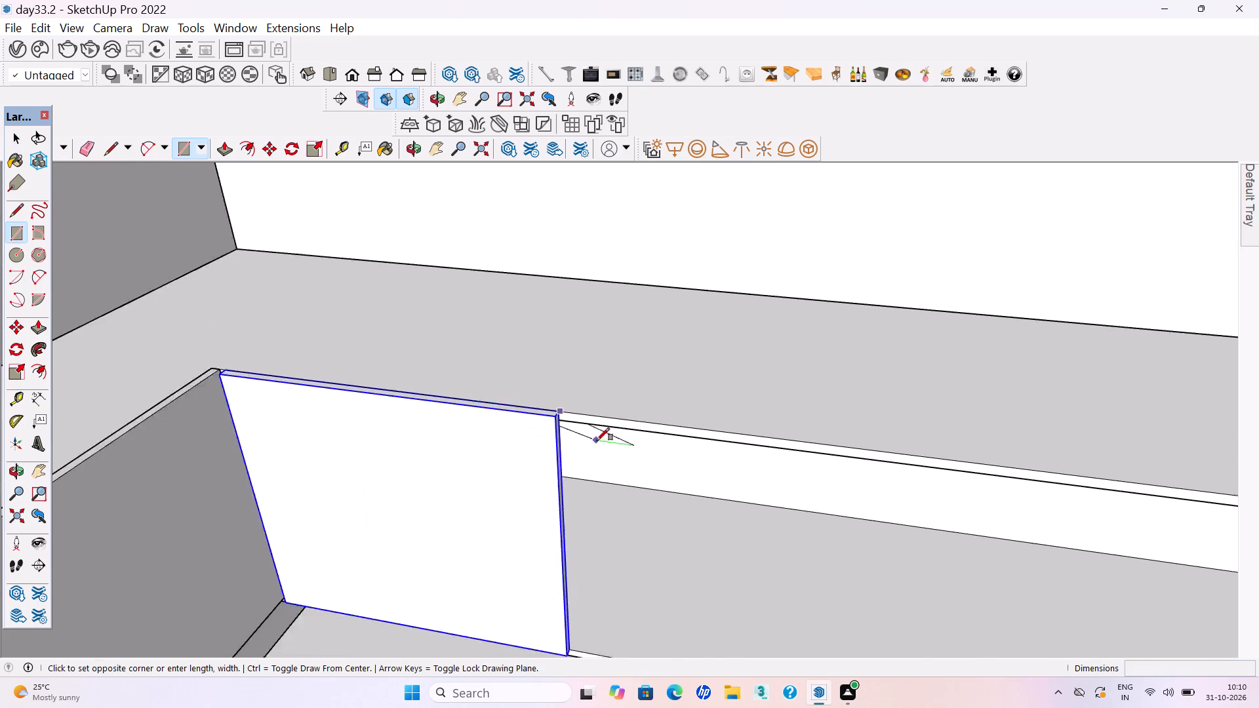
pyautogui.scroll(-6, 597, 441)
pyautogui.click(740, 560)
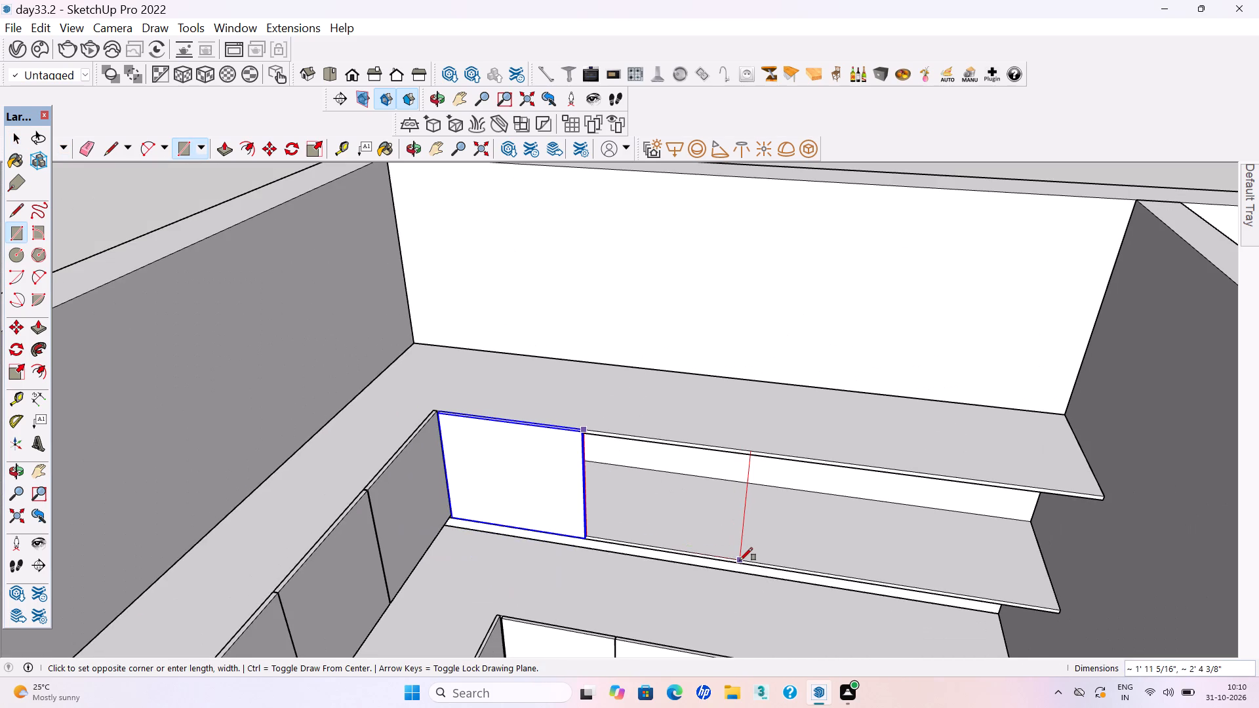
# Extrude the second rectangle flush with the corner panel's front face and make the resulting panel a group.
pyautogui.press('p')
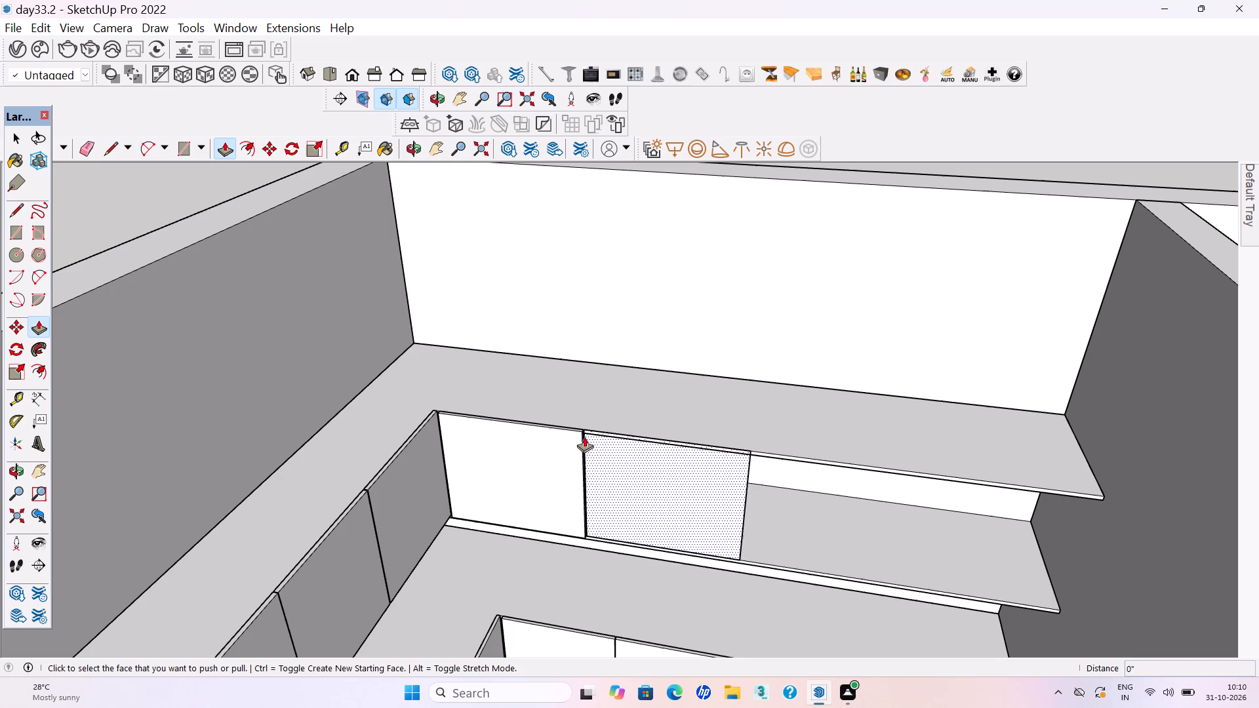
pyautogui.click(586, 437)
pyautogui.click(563, 449)
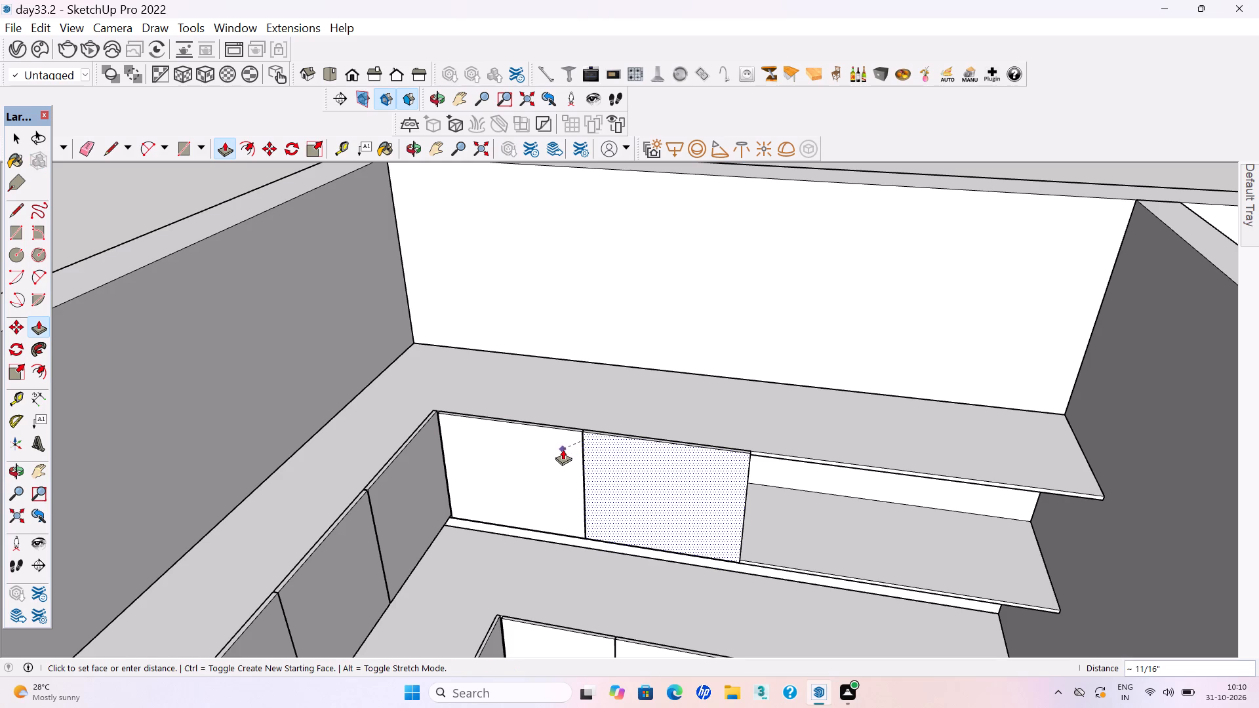
pyautogui.press('space')
pyautogui.scroll(10, 671, 429)
pyautogui.tripleClick(641, 490)
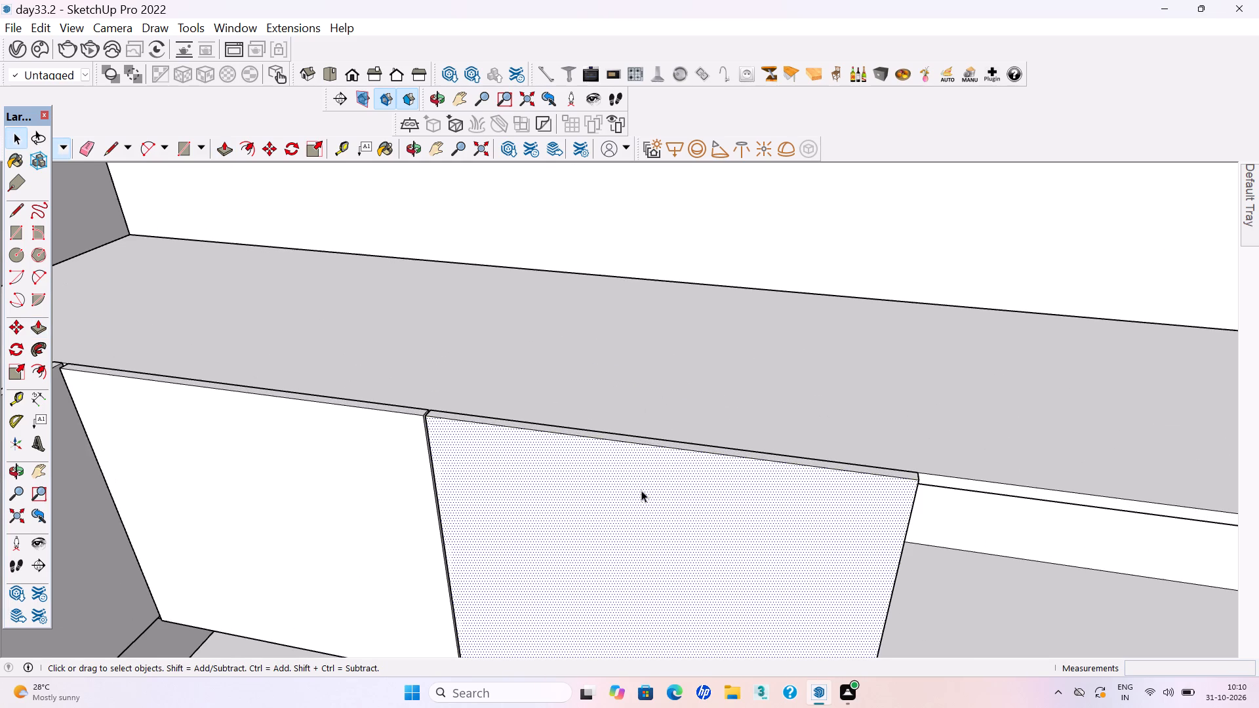
pyautogui.rightClick(641, 490)
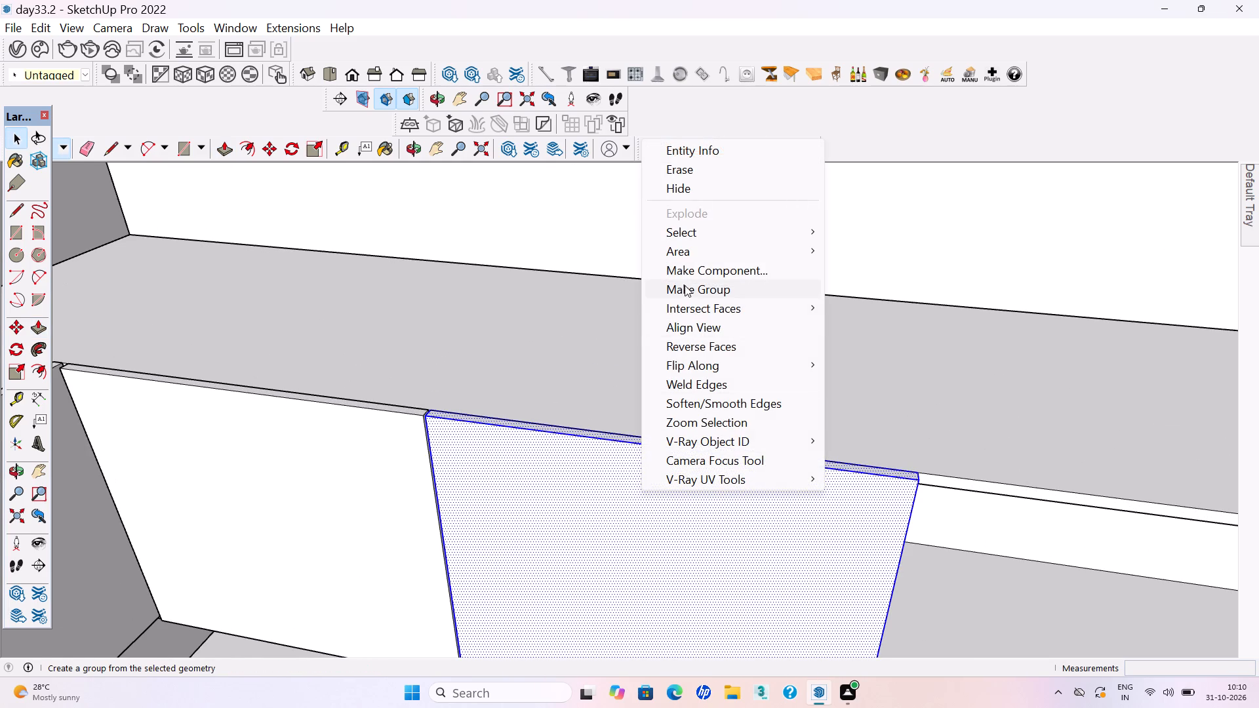
pyautogui.click(685, 285)
# Deselect the second panel and save the model.
pyautogui.scroll(-16, 371, 522)
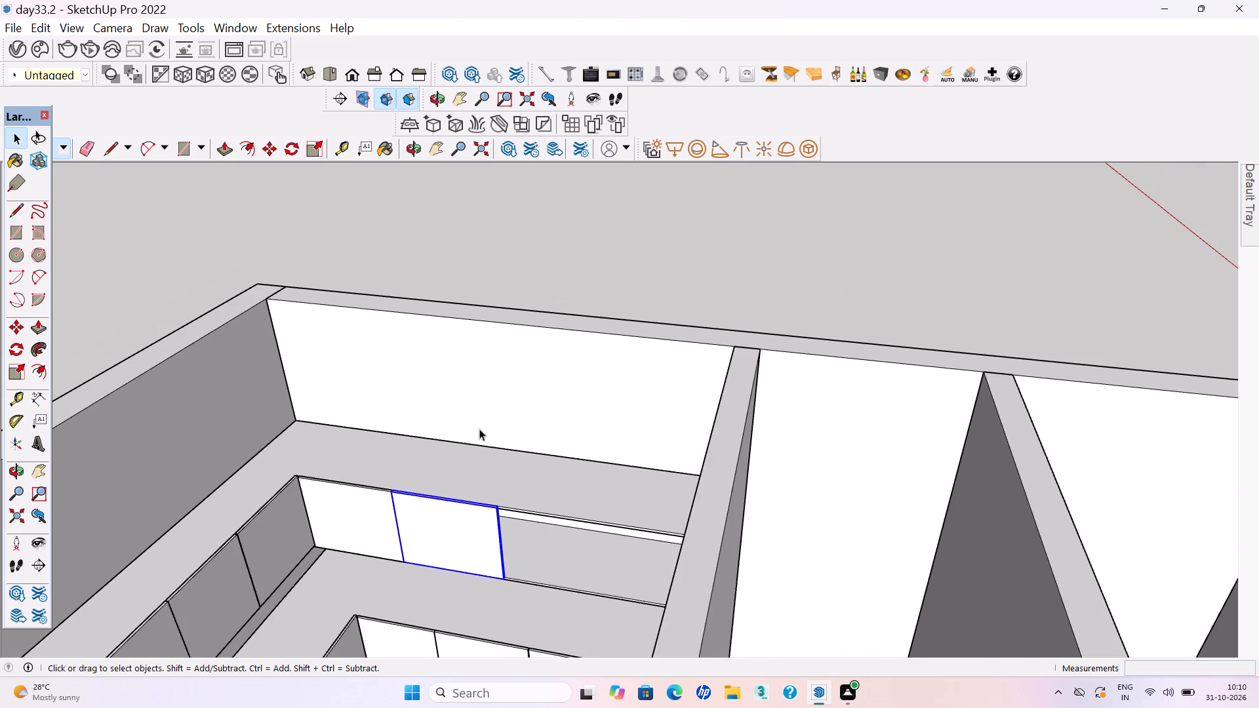
pyautogui.click(559, 293)
pyautogui.hotkey('ctrl', 's')
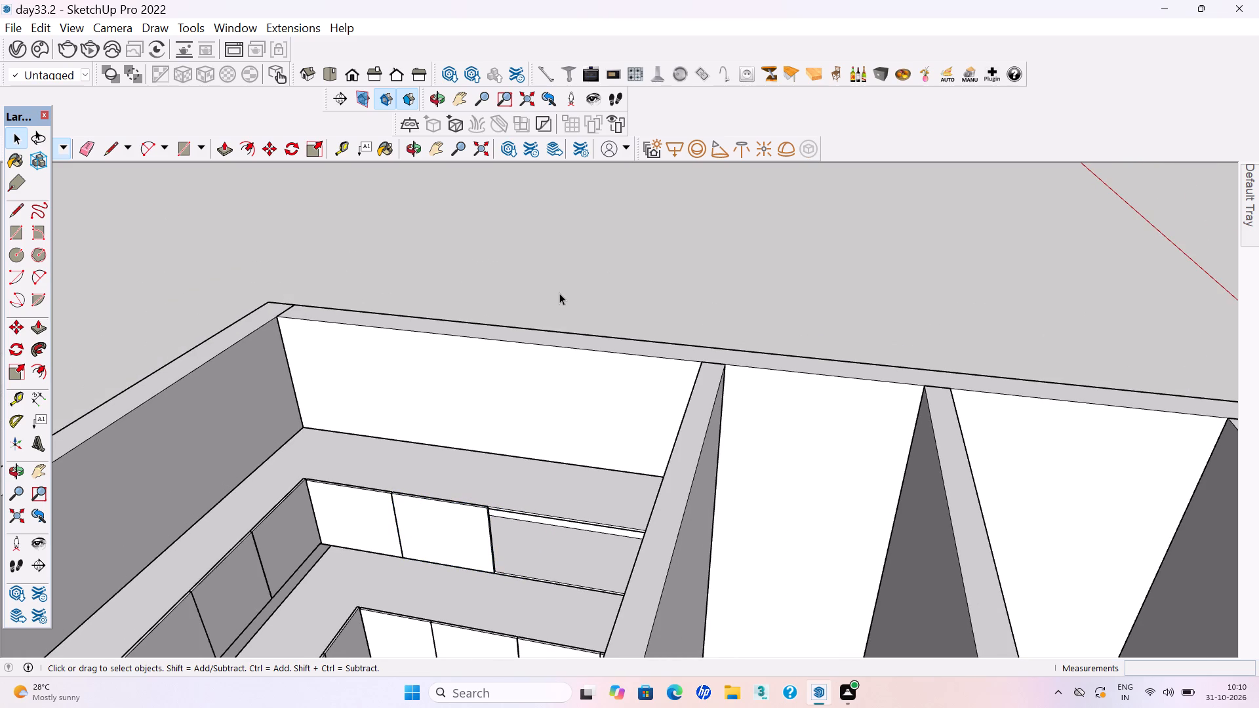
# Draw a third front rectangle on this leg, about 2'0 1/16" wide and 1'11 5/16" high, beside the second panel.
pyautogui.press('r')
pyautogui.scroll(4, 456, 532)
pyautogui.scroll(5, 530, 488)
pyautogui.scroll(2, 478, 485)
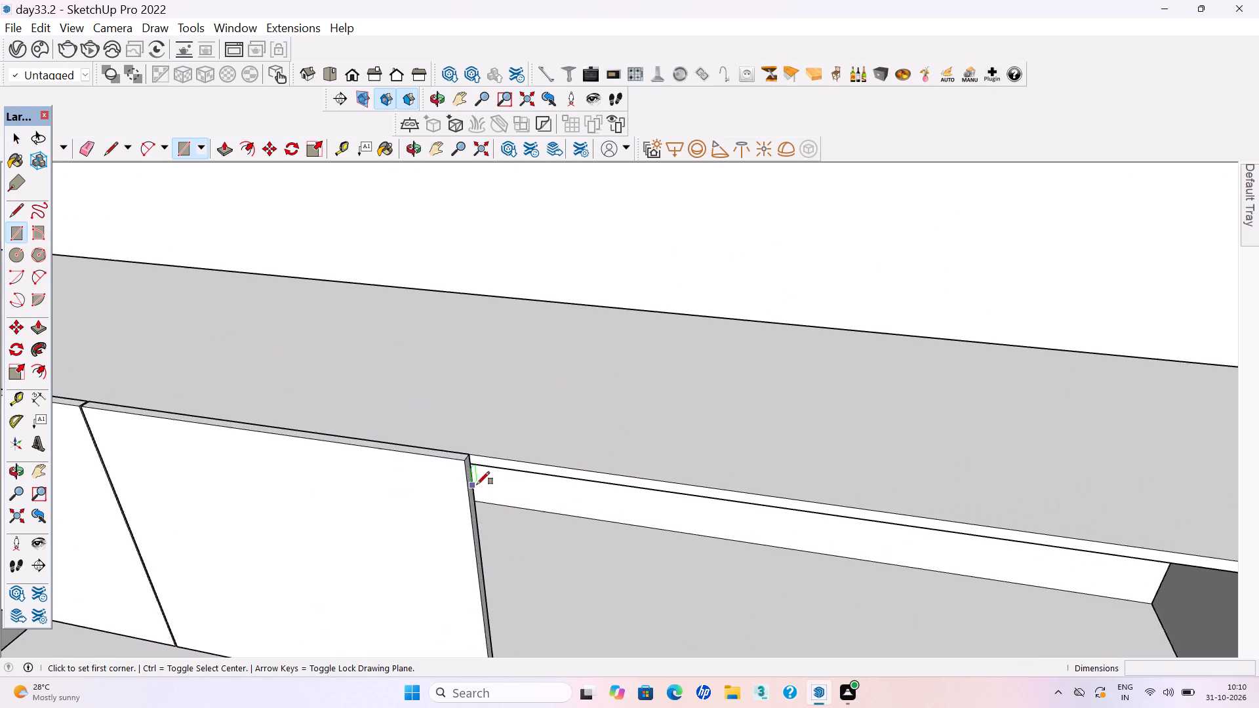
pyautogui.scroll(6, 477, 484)
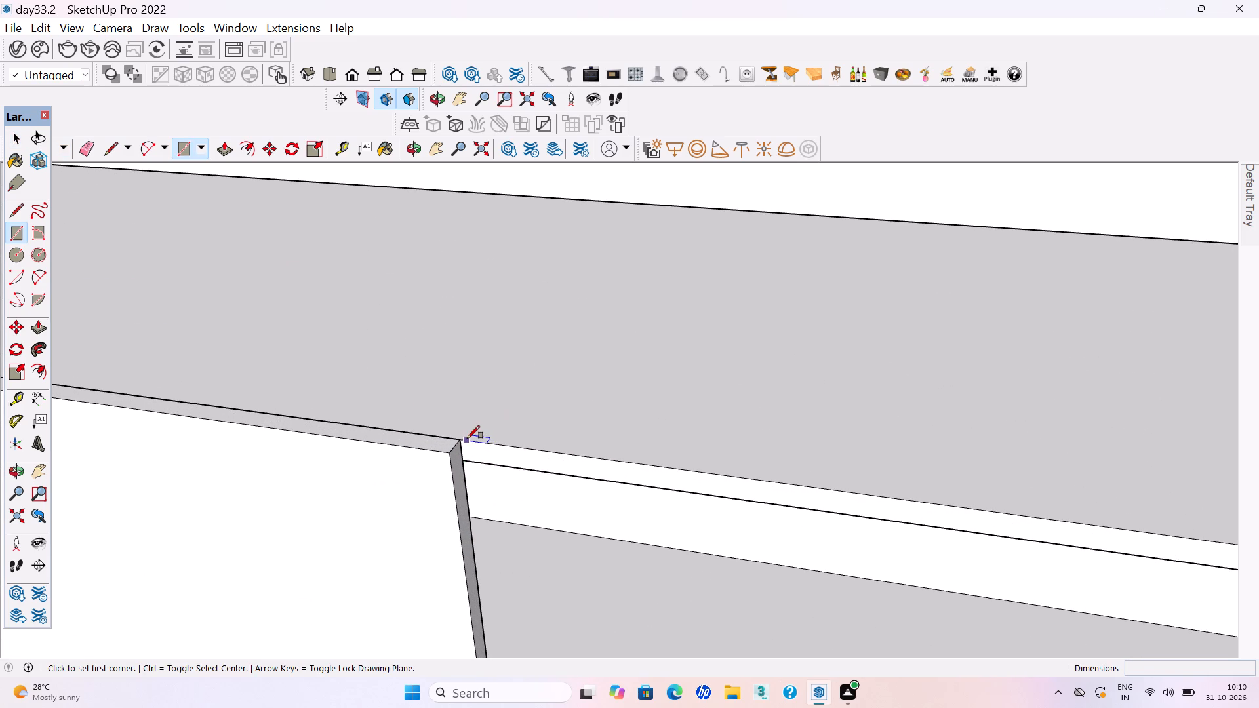
pyautogui.click(467, 439)
pyautogui.scroll(-14, 467, 439)
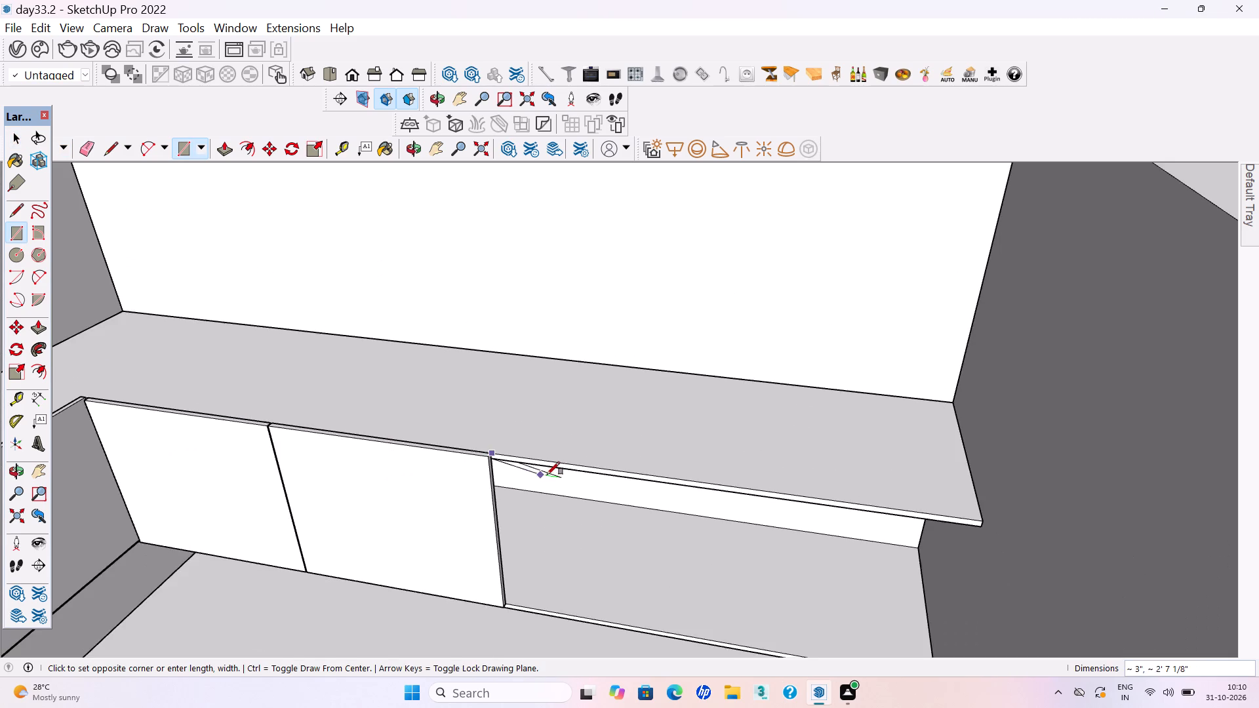
pyautogui.scroll(-2, 547, 475)
pyautogui.click(650, 591)
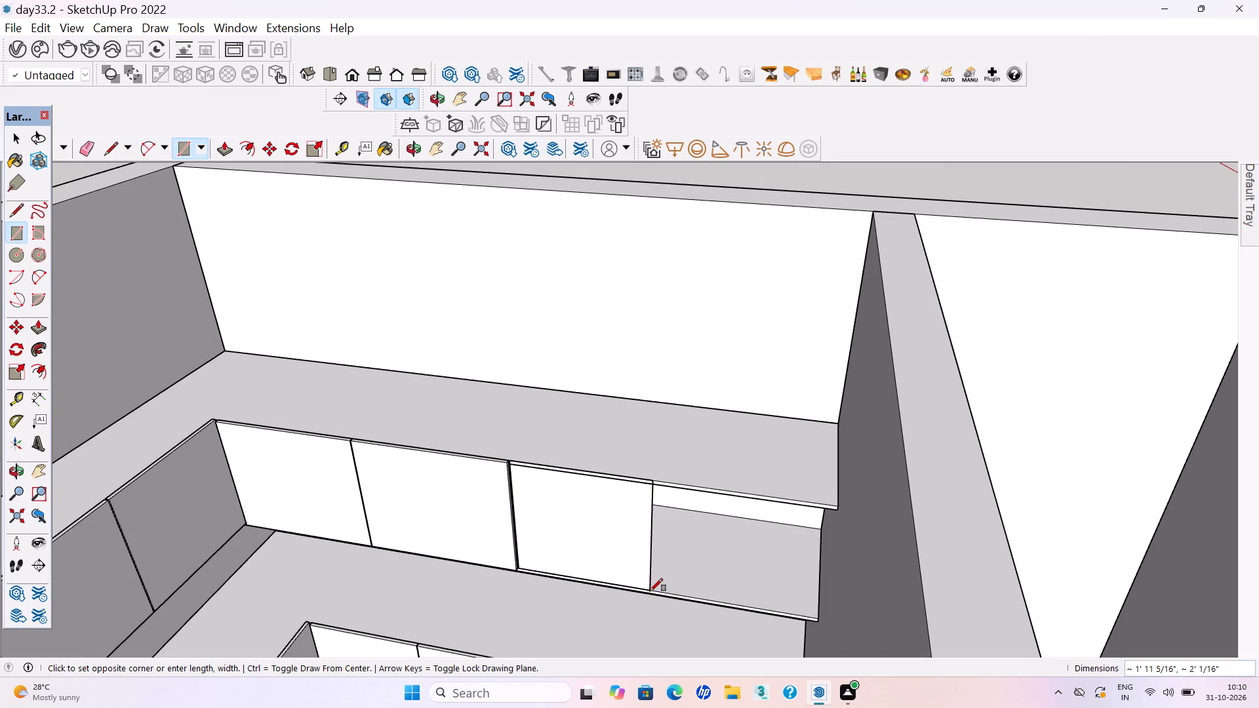
# Extrude the third rectangle flush with the second panel's front face and make the resulting panel a group.
pyautogui.press('p')
pyautogui.click(526, 474)
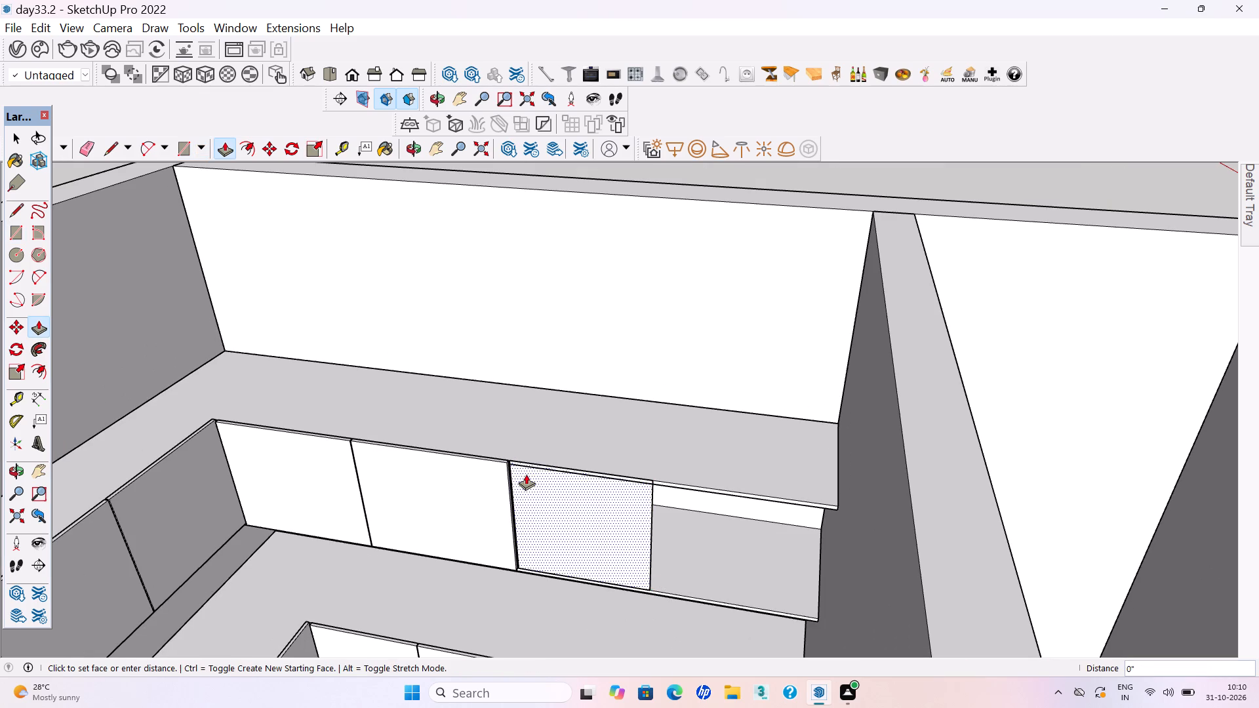
pyautogui.click(450, 491)
pyautogui.press('space')
pyautogui.scroll(5, 590, 486)
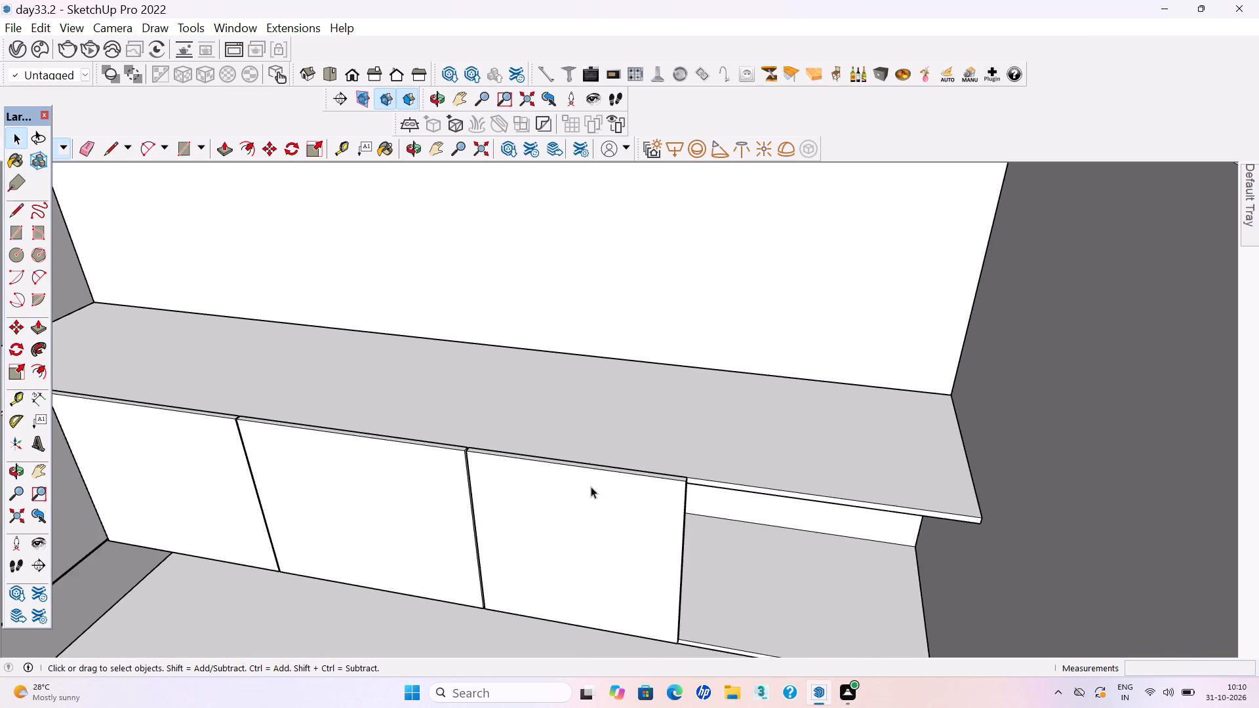
pyautogui.scroll(6, 591, 486)
pyautogui.tripleClick(538, 526)
pyautogui.rightClick(538, 526)
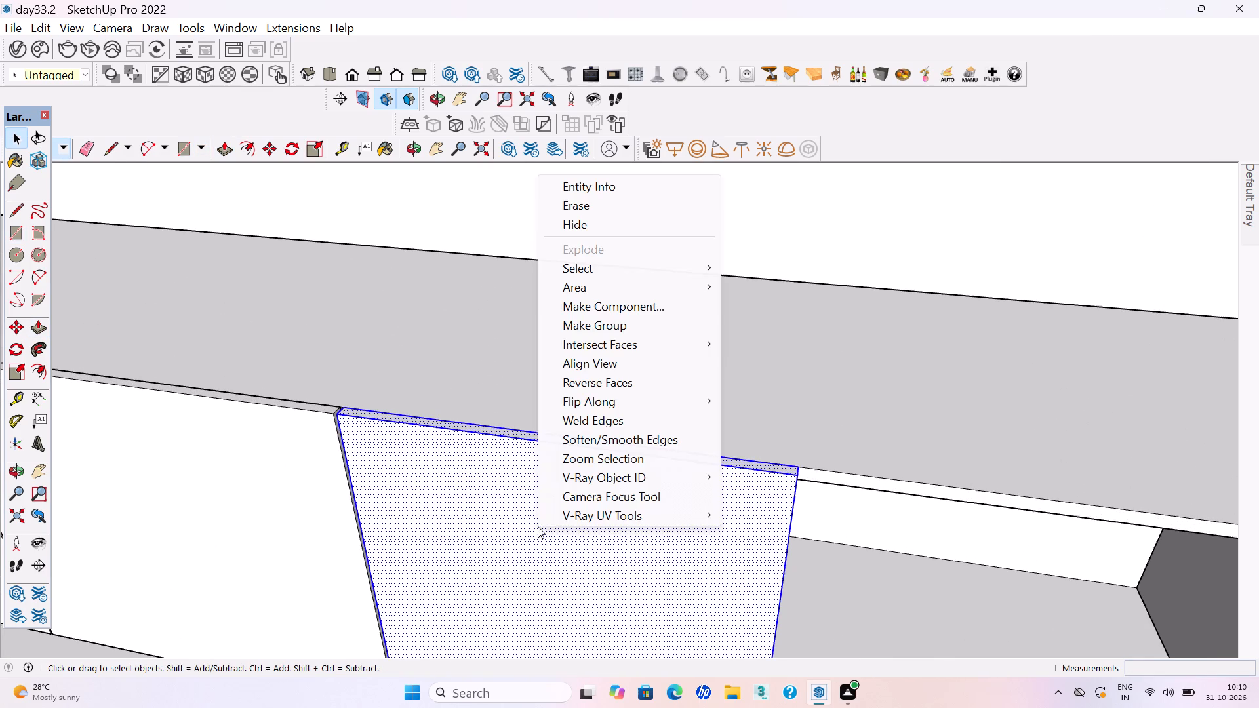
pyautogui.click(599, 328)
# Draw a fourth front rectangle about 2'4 7/16" wide and 1'11 5/16" high, from the third panel to the overhead cabinet's end.
pyautogui.scroll(-5, 333, 453)
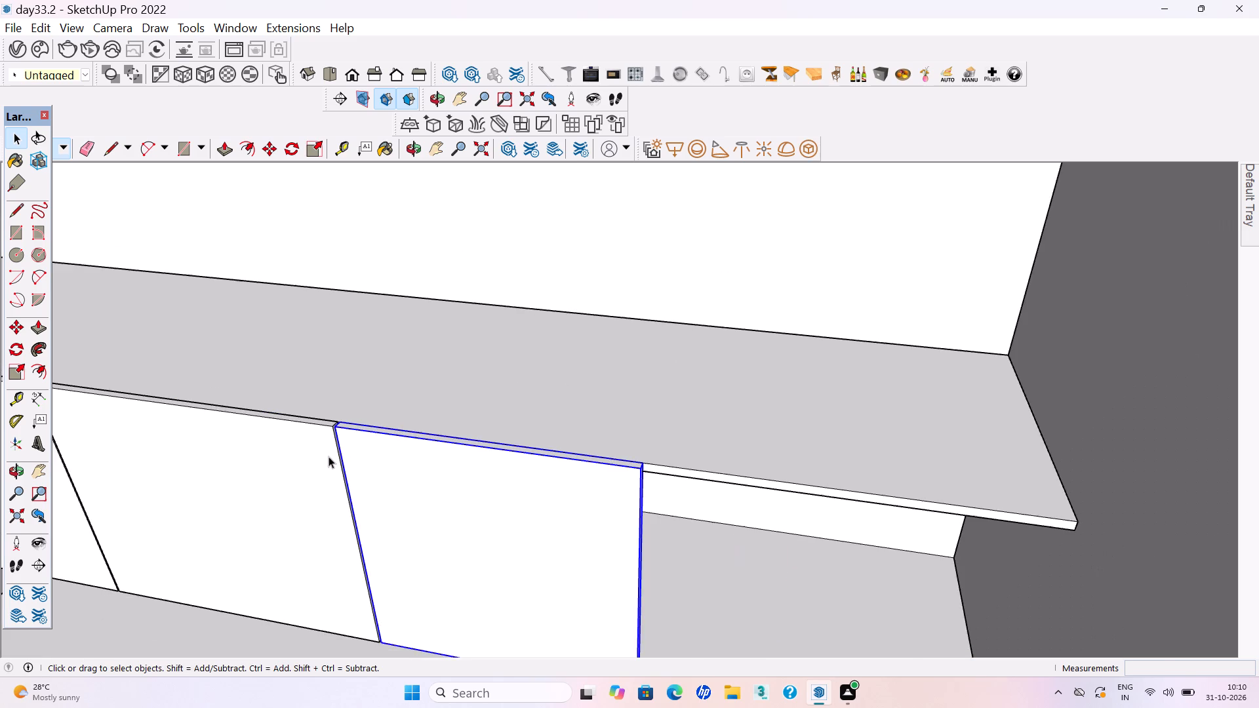
pyautogui.scroll(-3, 329, 456)
pyautogui.press('r')
pyautogui.scroll(10, 532, 444)
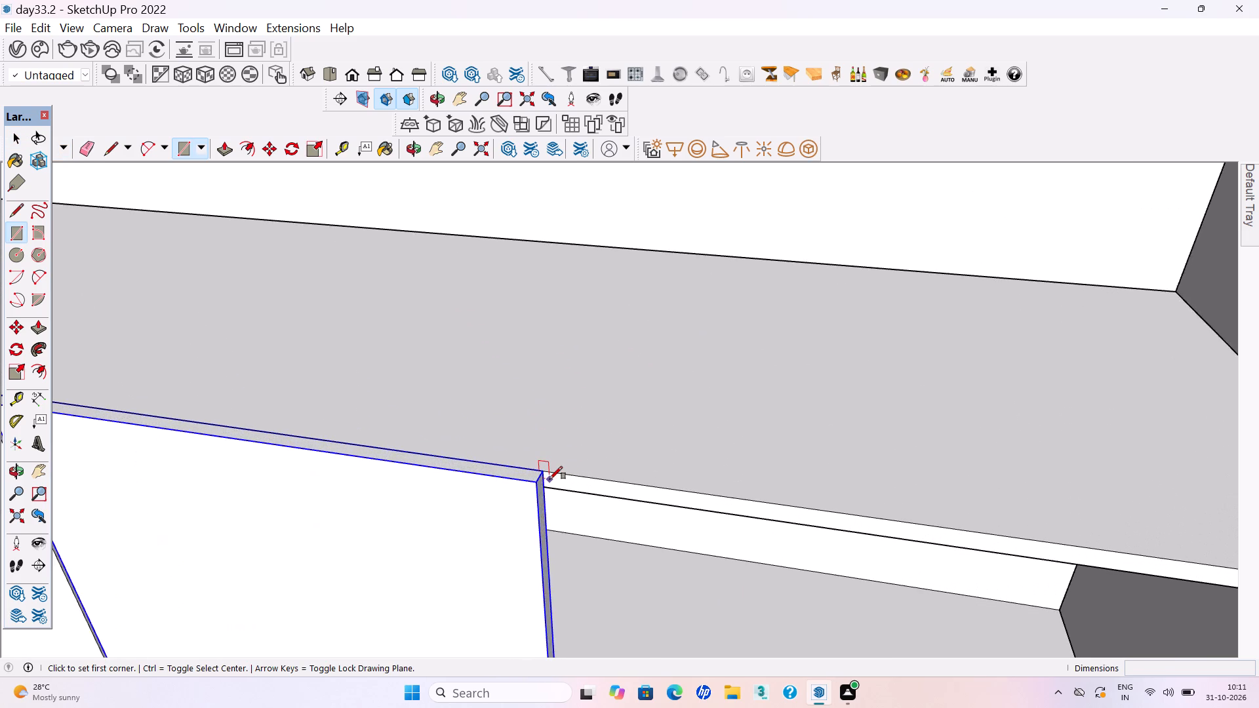
pyautogui.scroll(10, 550, 479)
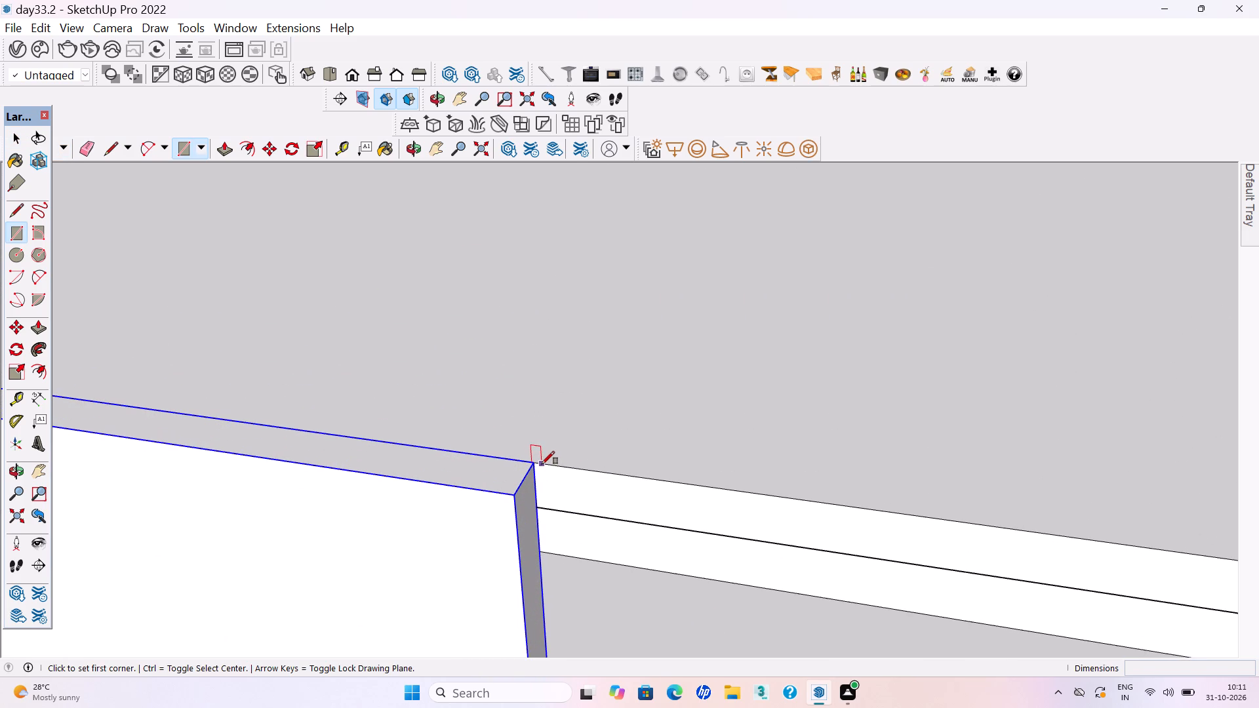
pyautogui.click(542, 463)
pyautogui.scroll(-14, 549, 460)
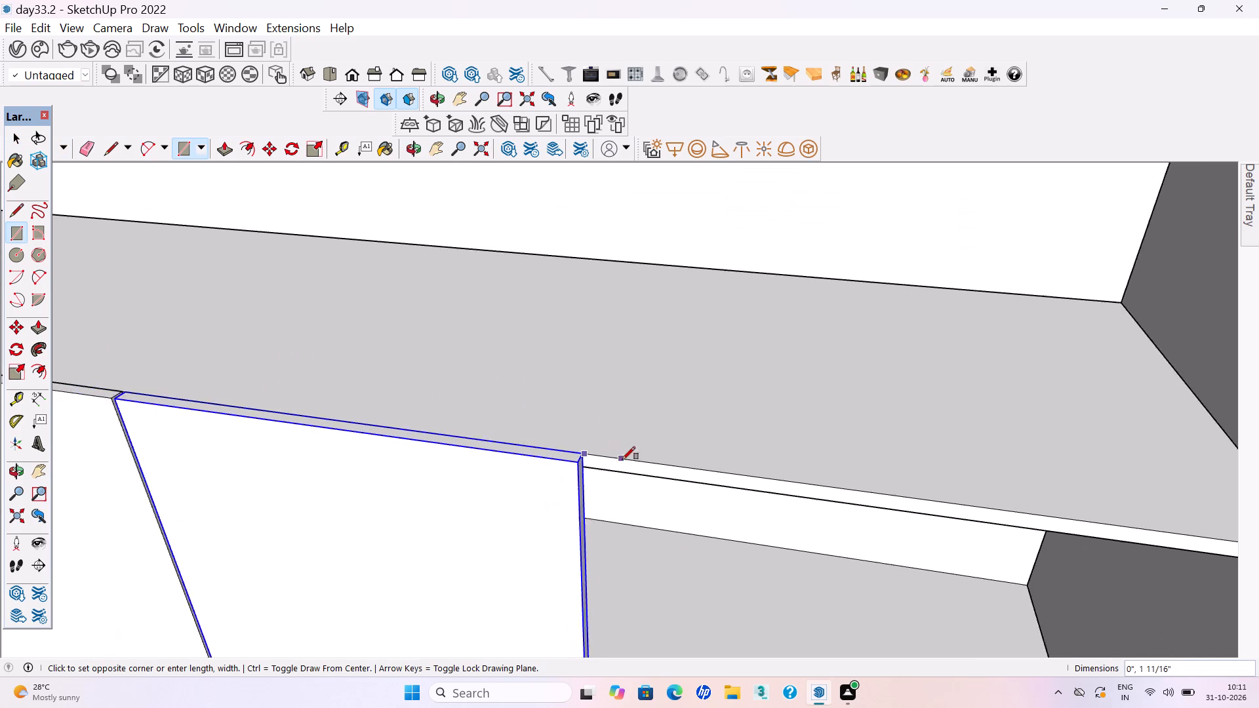
pyautogui.scroll(-10, 622, 460)
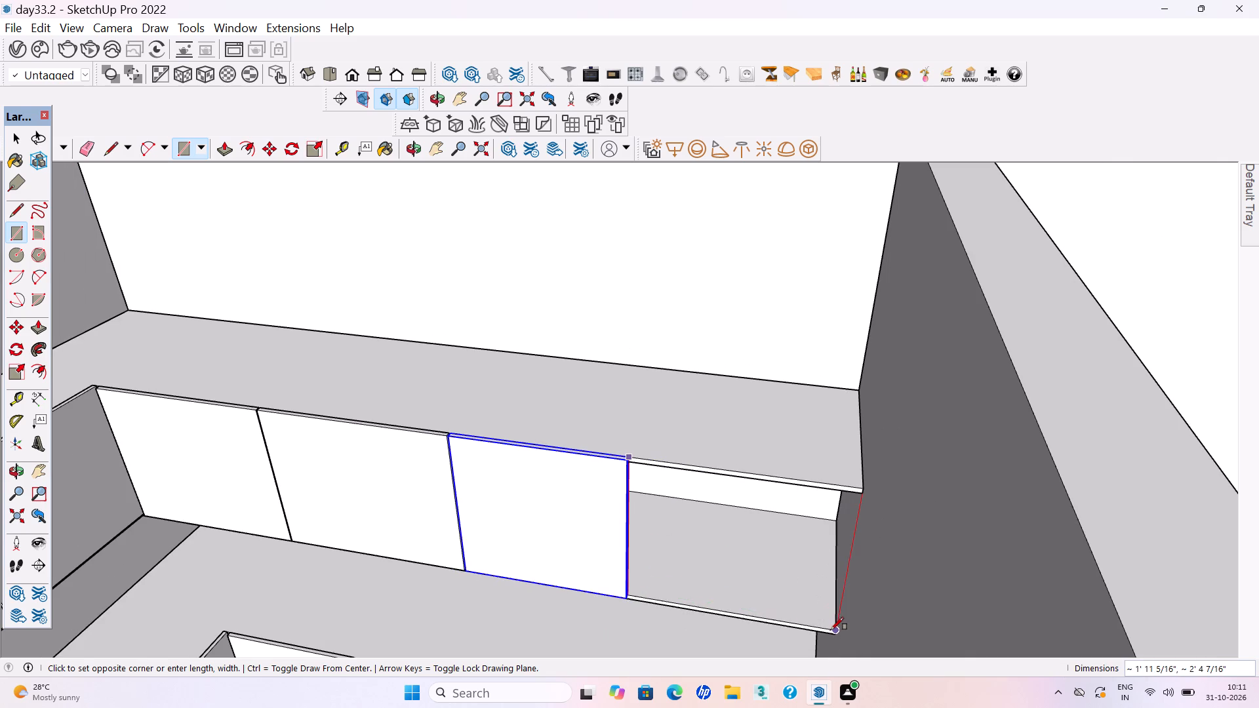
pyautogui.click(831, 630)
# Extrude the fourth rectangle flush with the third panel's front face, make the resulting panel a group, and deselect it.
pyautogui.press('p')
pyautogui.click(639, 470)
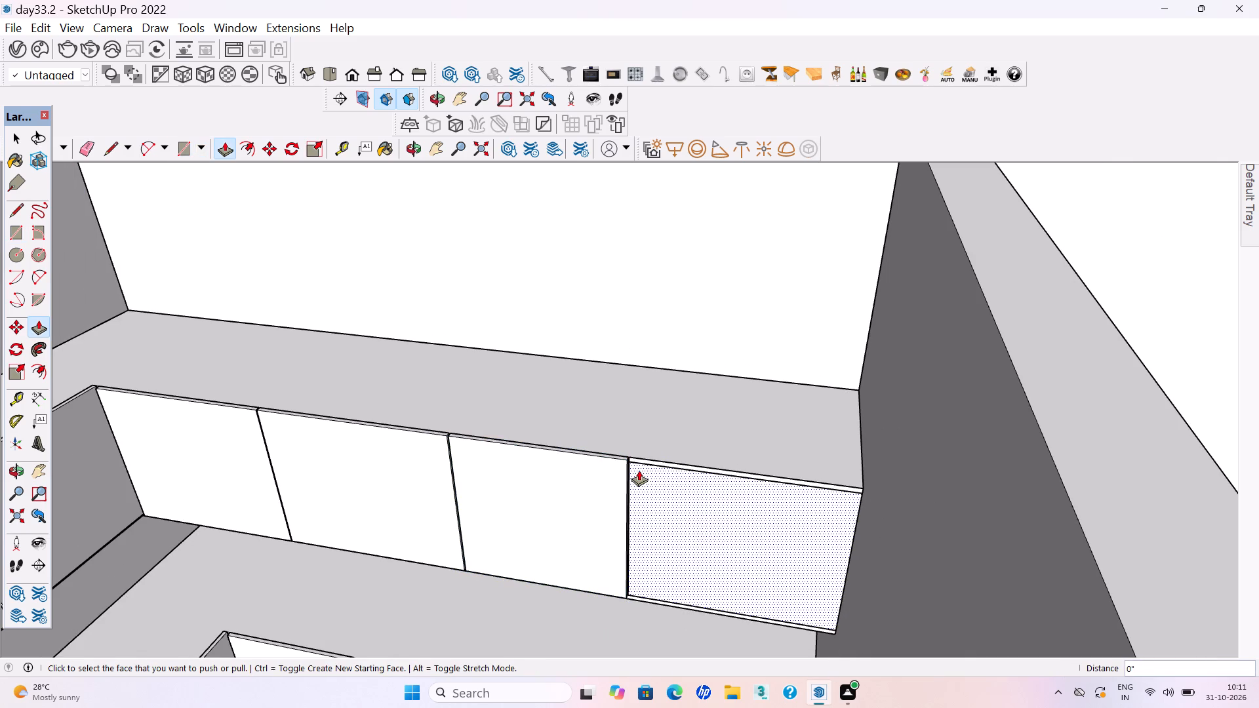
pyautogui.click(590, 477)
pyautogui.press('space')
pyautogui.scroll(12, 647, 465)
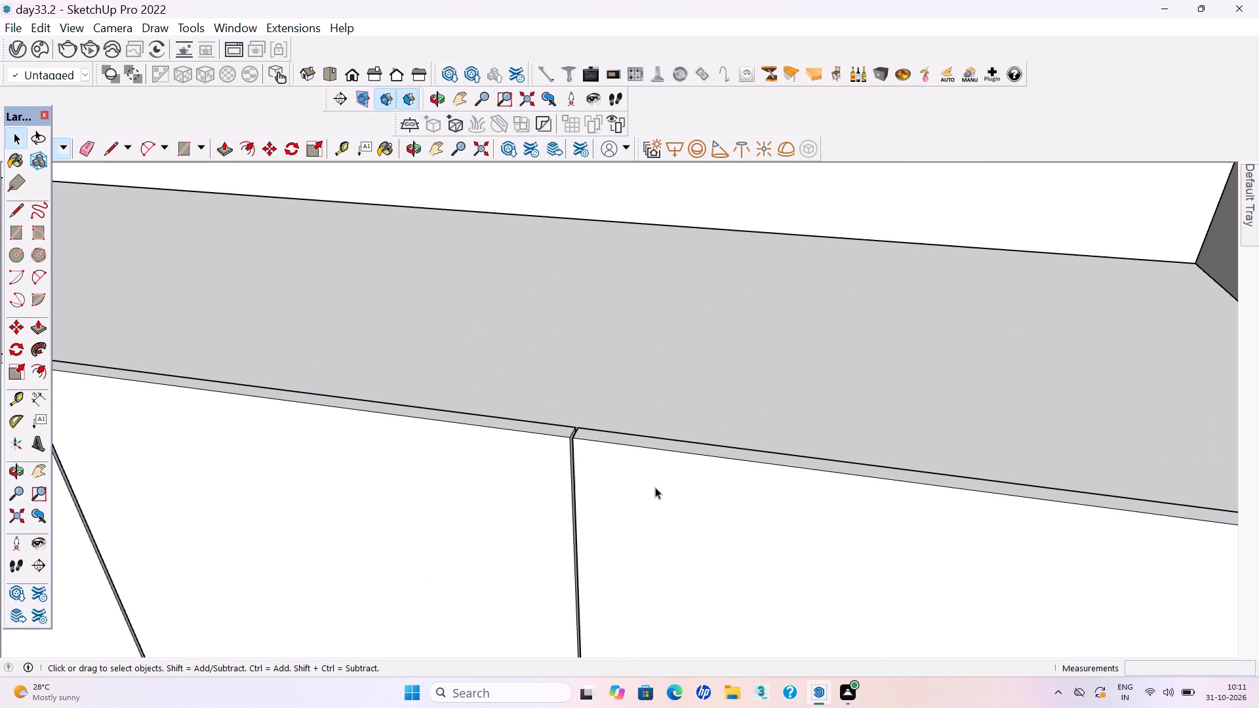
pyautogui.tripleClick(655, 503)
pyautogui.rightClick(655, 503)
pyautogui.click(695, 304)
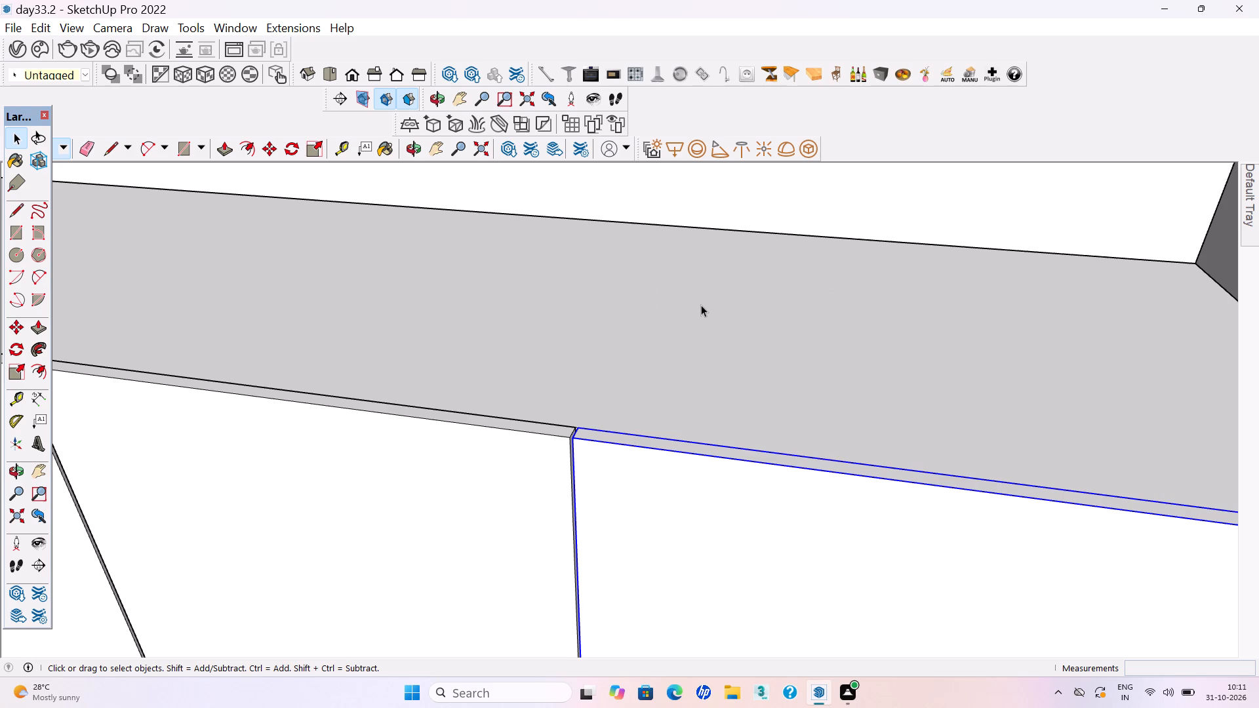
pyautogui.scroll(-2, 686, 488)
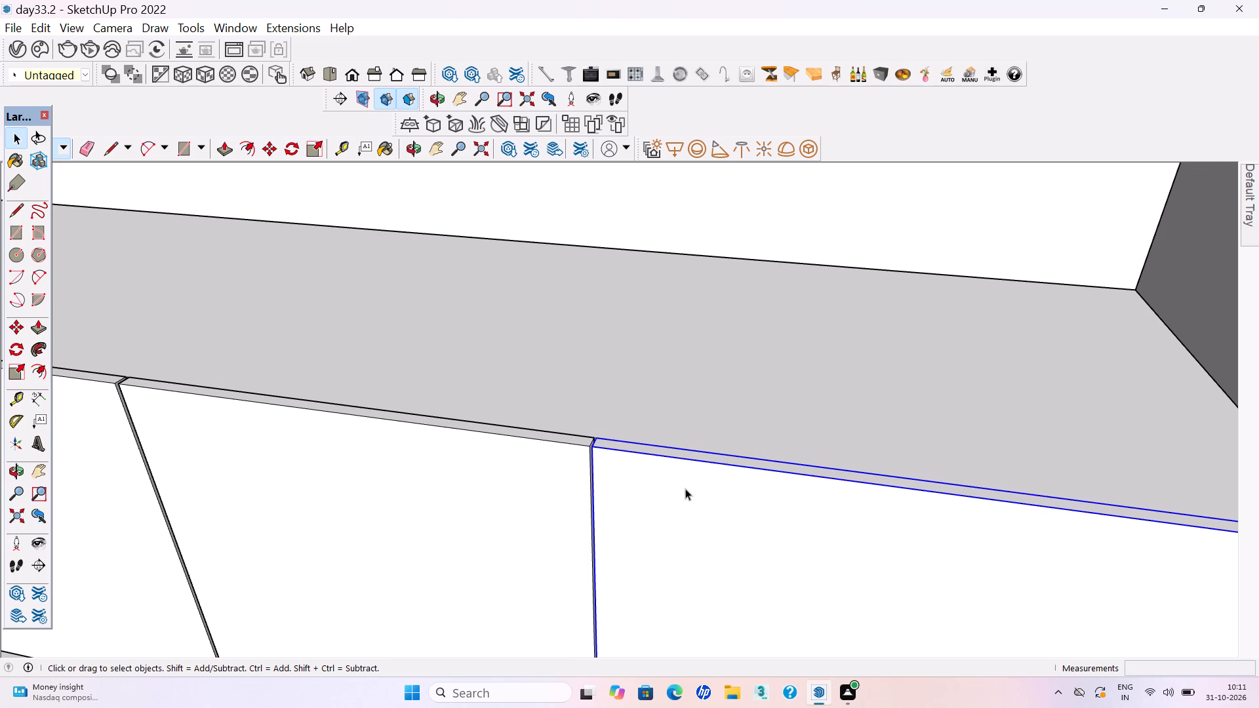
pyautogui.scroll(-4, 681, 547)
pyautogui.scroll(-6, 763, 652)
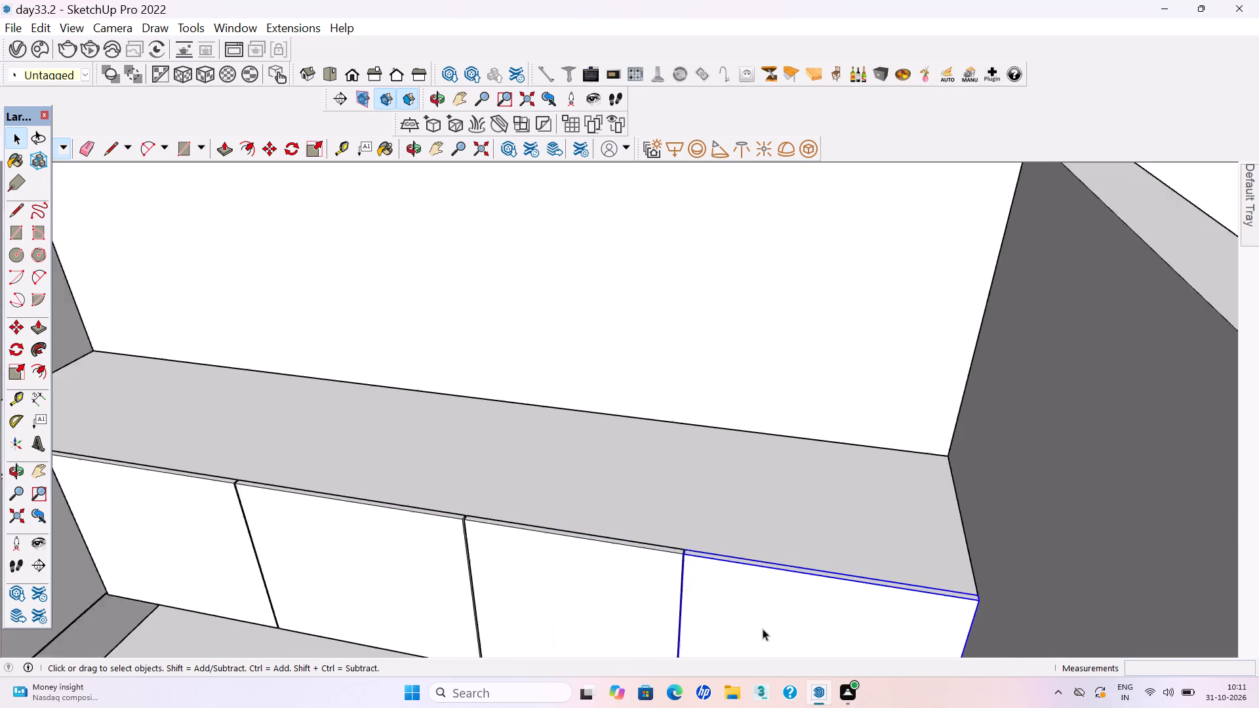
pyautogui.scroll(-7, 763, 629)
pyautogui.scroll(-5, 724, 566)
pyautogui.click(793, 370)
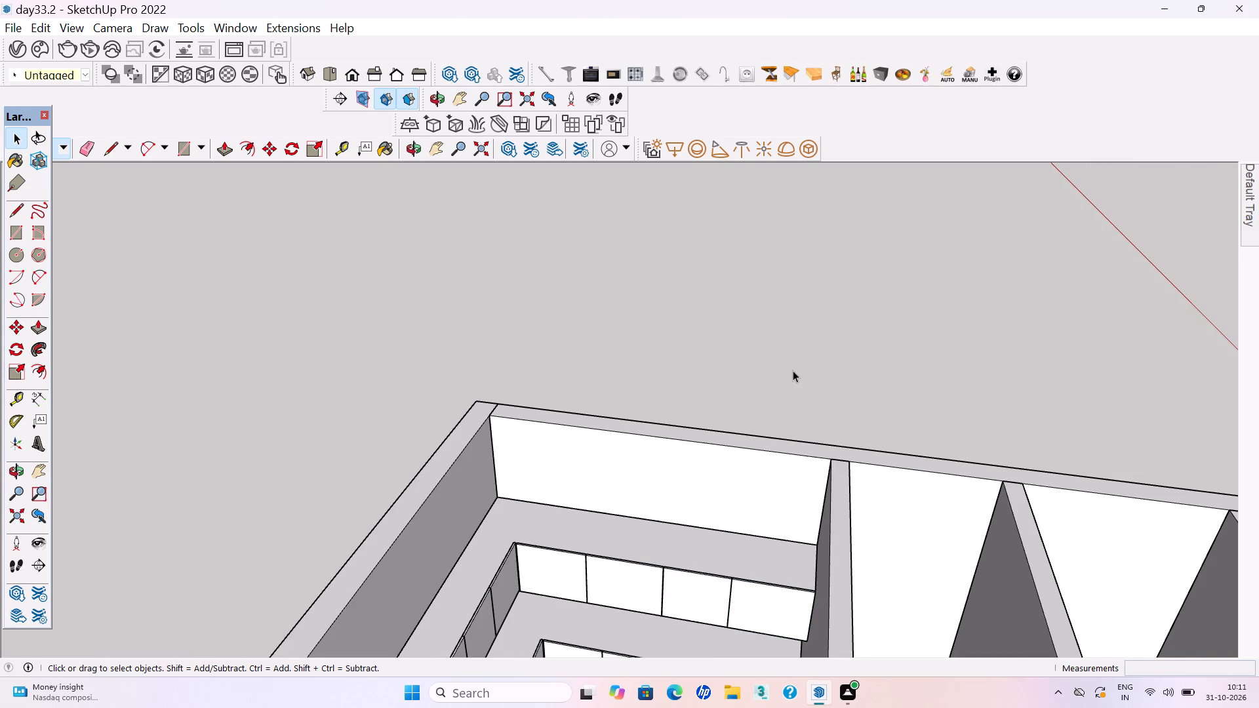
# Place a horizontal guide on the wall 2'3 5/8" above the top edge of the longer overhead cabinet leg.
pyautogui.scroll(-6, 537, 383)
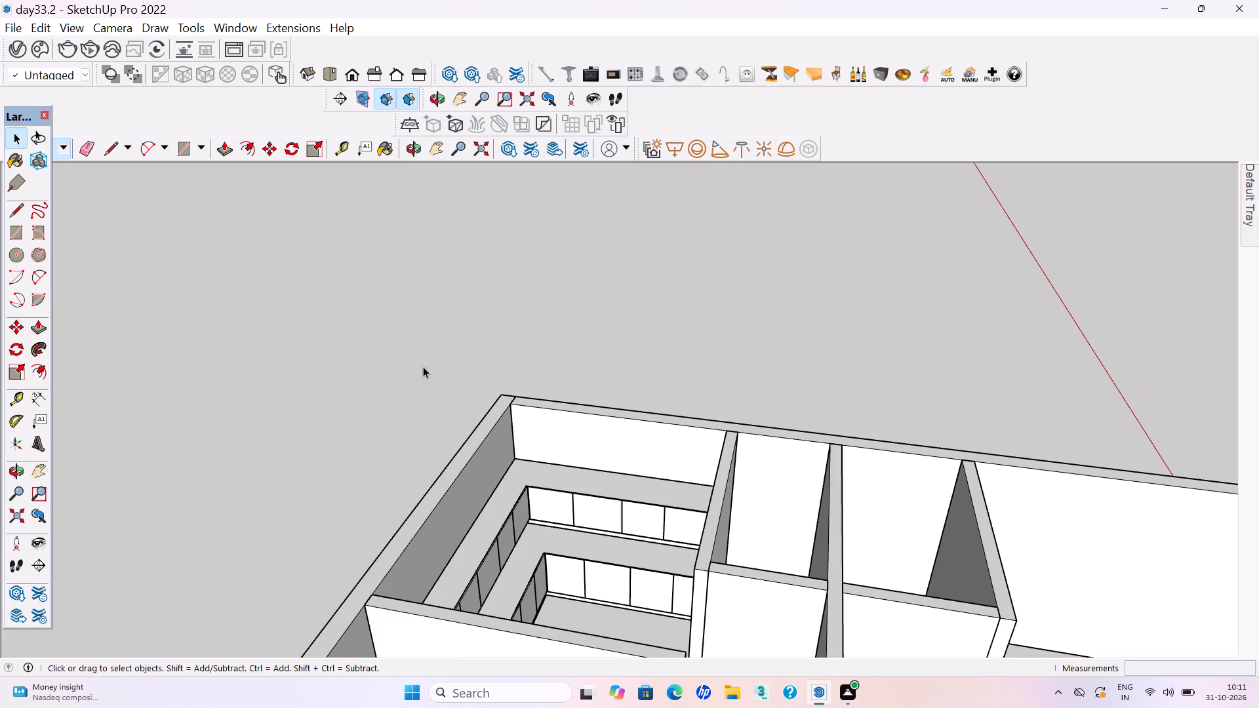
pyautogui.scroll(-3, 565, 315)
pyautogui.moveTo(791, 406); pyautogui.dragTo(373, 479, button='middle')
pyautogui.scroll(7, 417, 347)
pyautogui.moveTo(479, 381); pyautogui.dragTo(477, 345, button='middle')
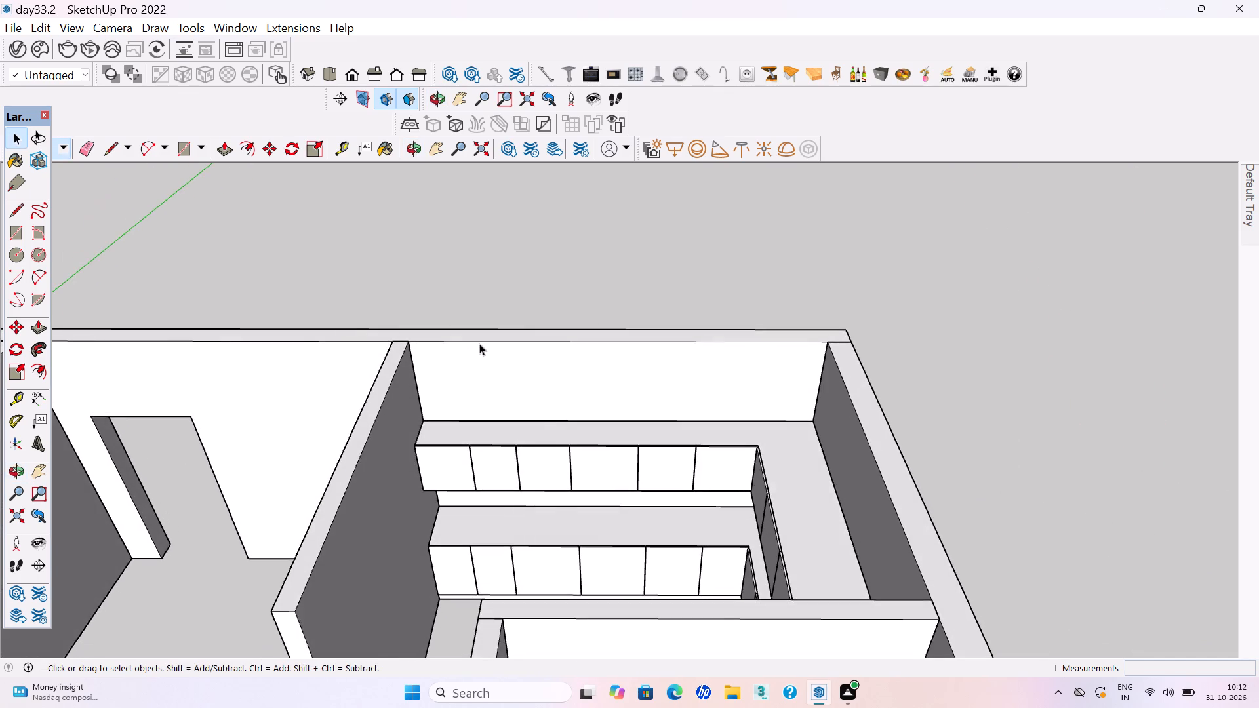
pyautogui.scroll(2, 479, 343)
pyautogui.press('t')
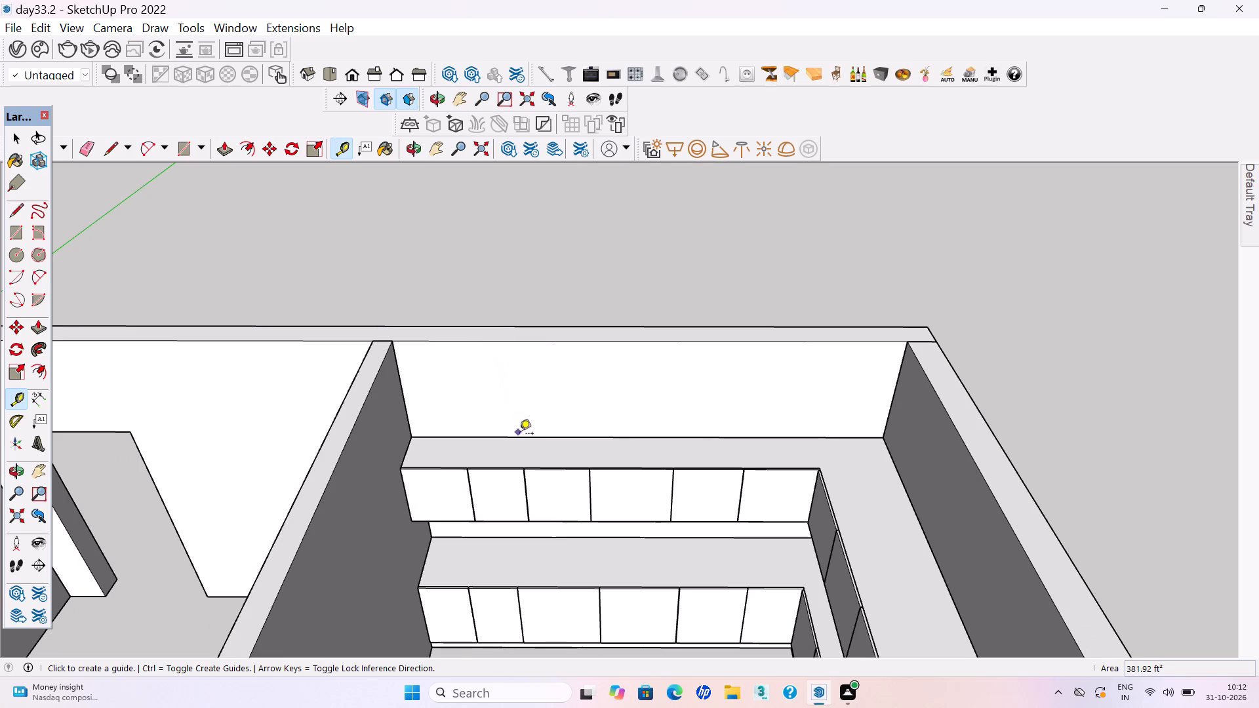
pyautogui.click(520, 437)
pyautogui.click(490, 369)
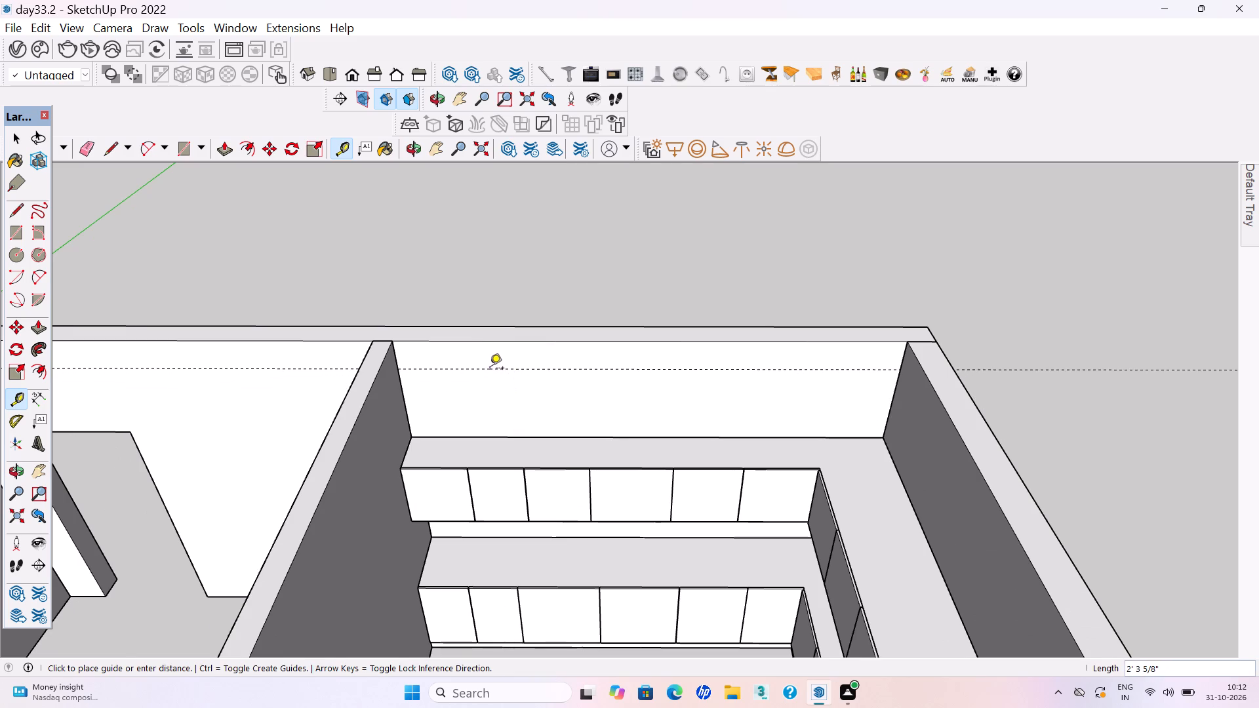
# Draw a 13'4" by 2'3 5/8" rectangle on the wall between the guide and the overhead cabinet's top, spanning both side walls.
pyautogui.press('r')
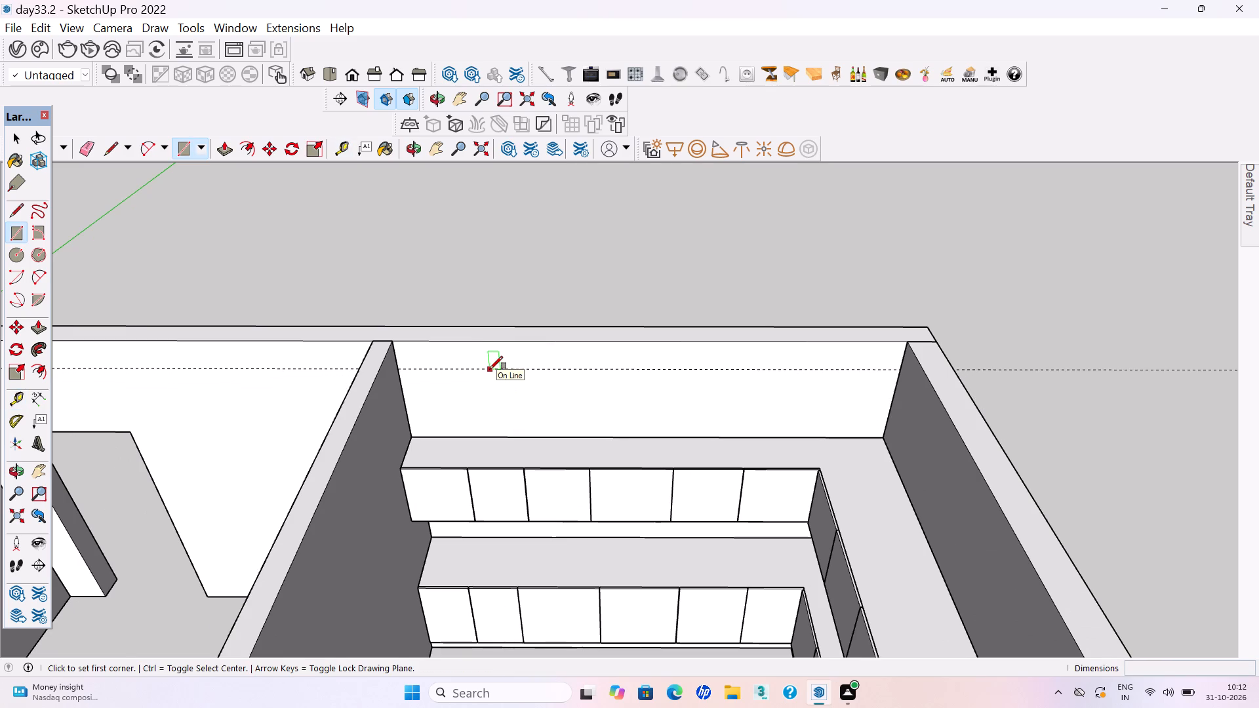
pyautogui.scroll(-1, 575, 559)
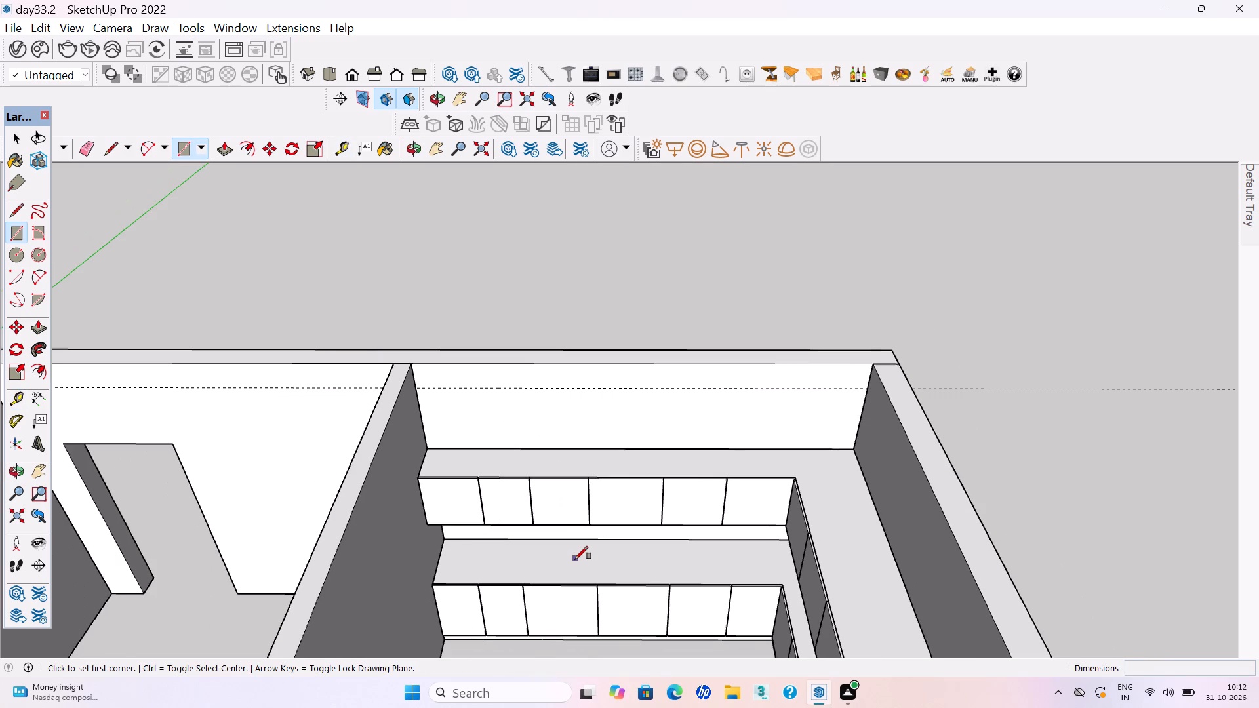
pyautogui.moveTo(572, 555); pyautogui.dragTo(560, 516, button='middle')
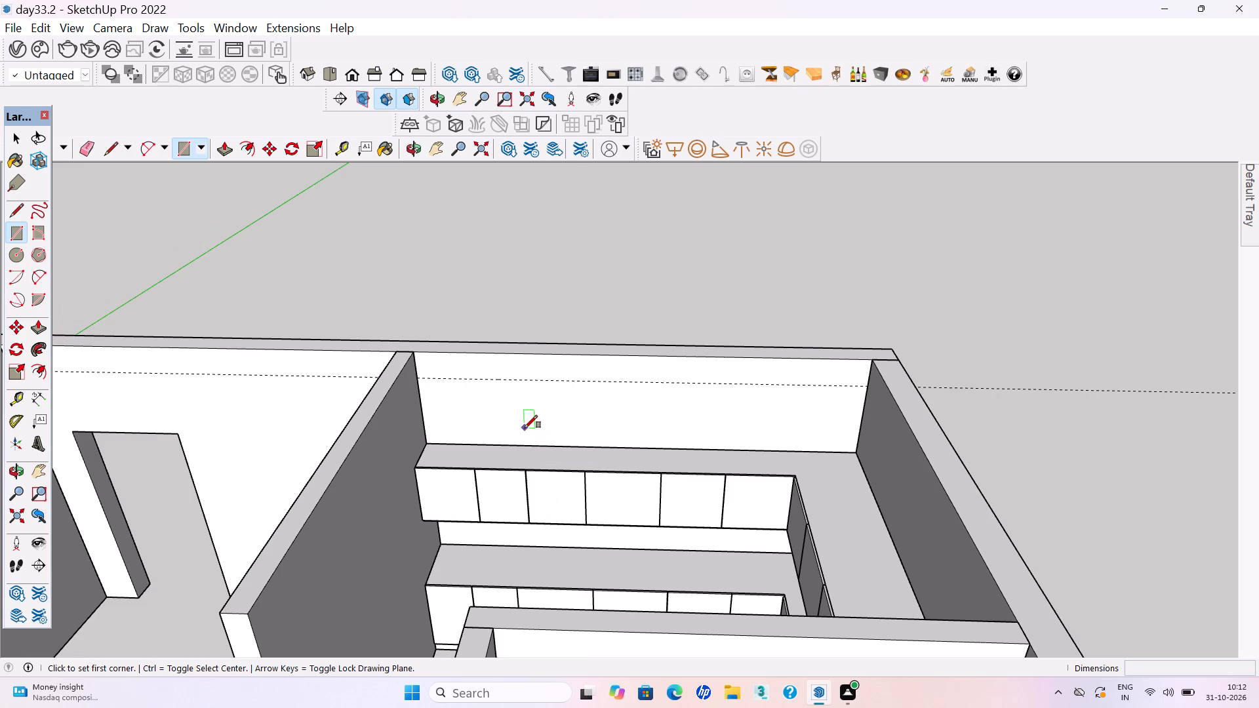
pyautogui.click(417, 378)
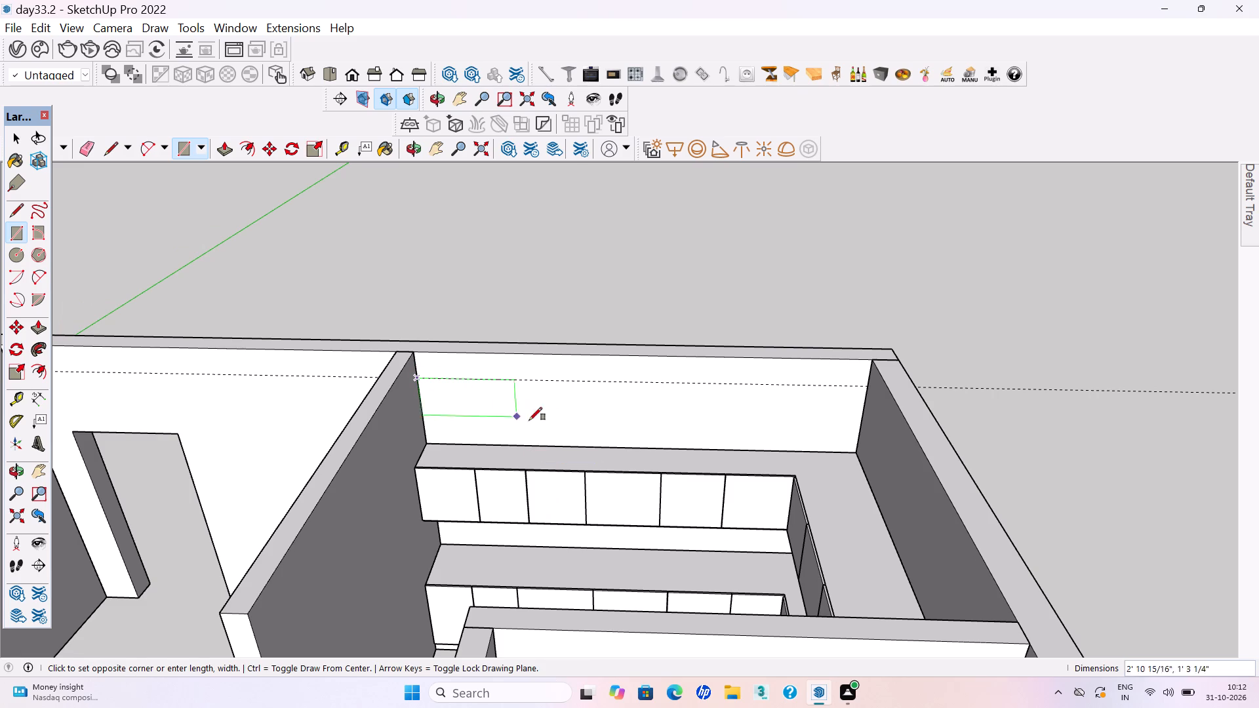
pyautogui.click(860, 456)
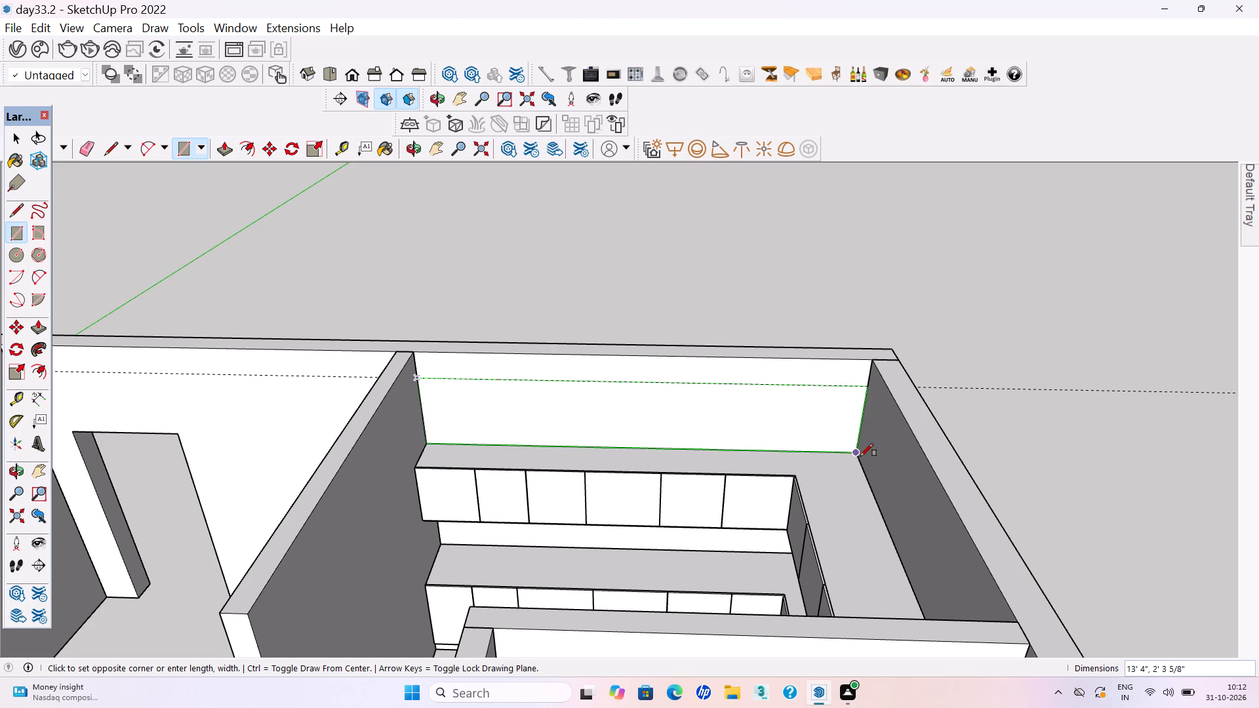
pyautogui.press('space')
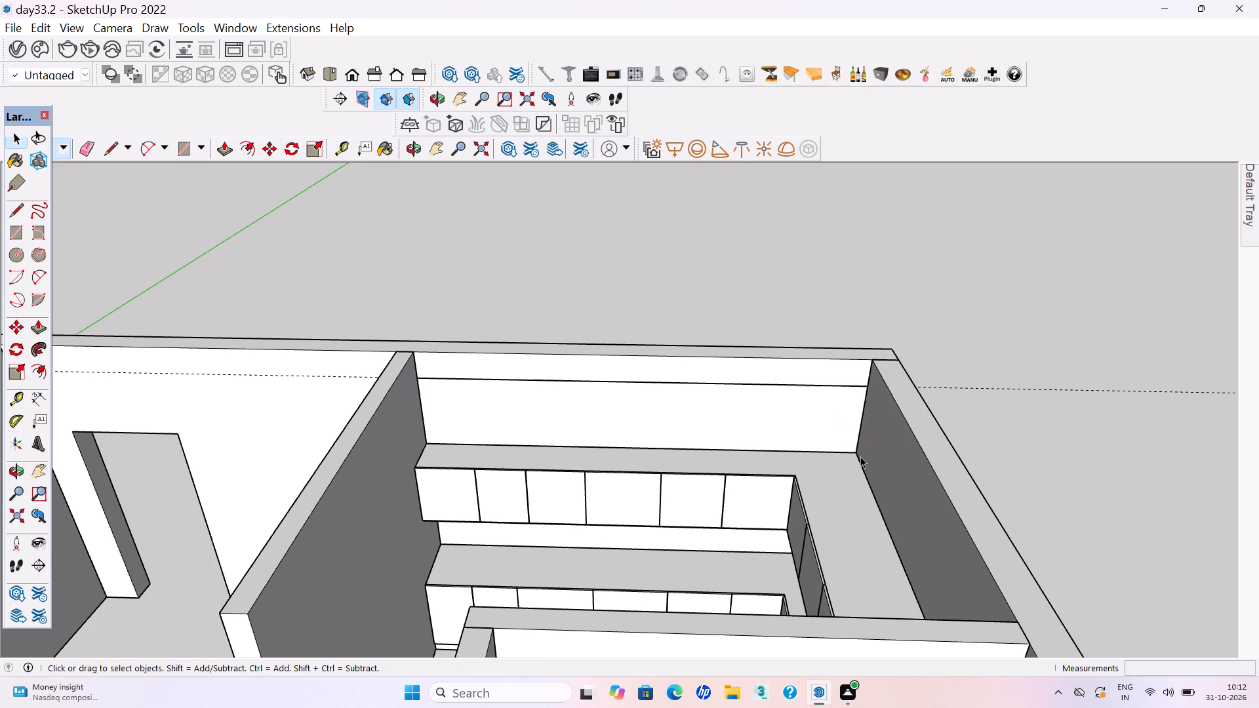
# Make the new wall rectangle above the overhead cabinet a group.
pyautogui.doubleClick(542, 404)
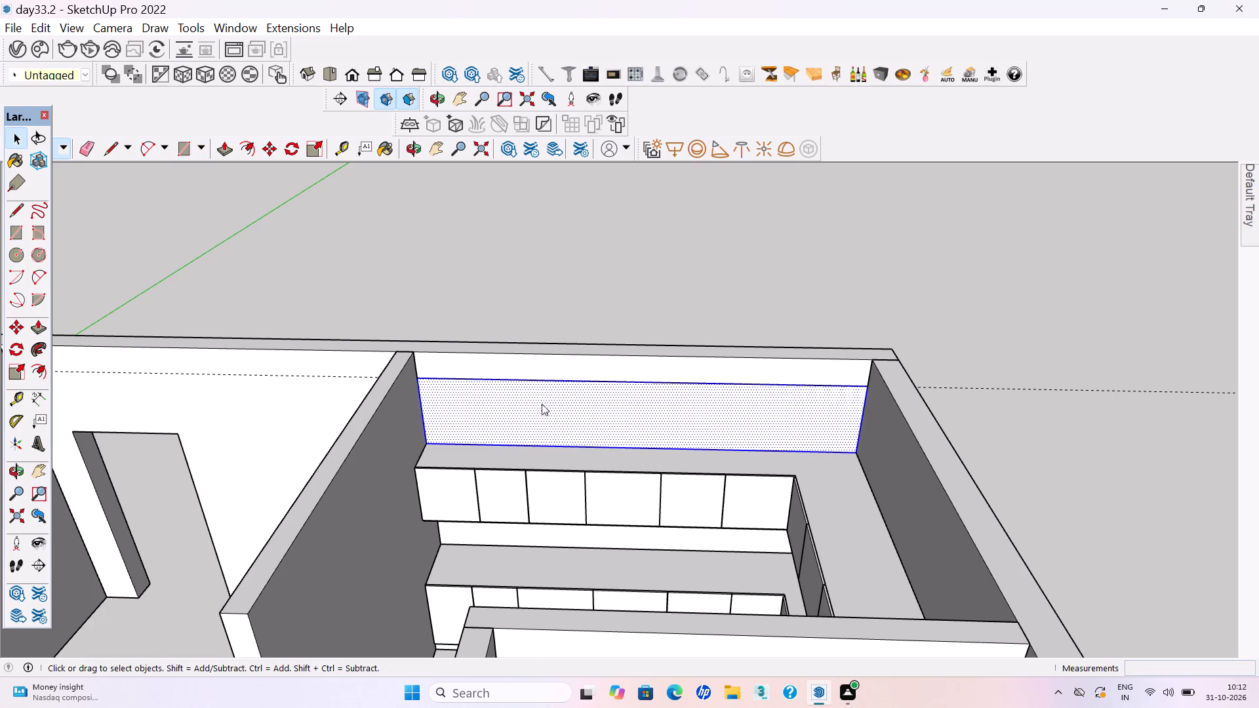
pyautogui.rightClick(542, 404)
pyautogui.click(583, 221)
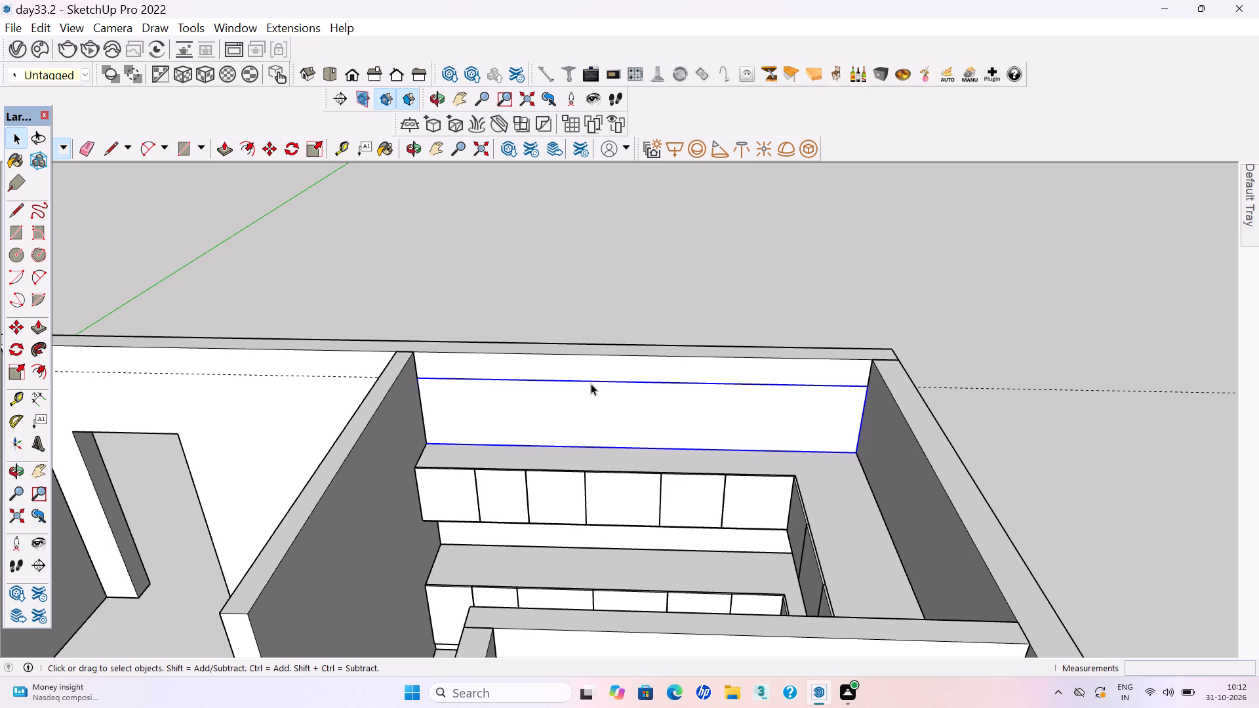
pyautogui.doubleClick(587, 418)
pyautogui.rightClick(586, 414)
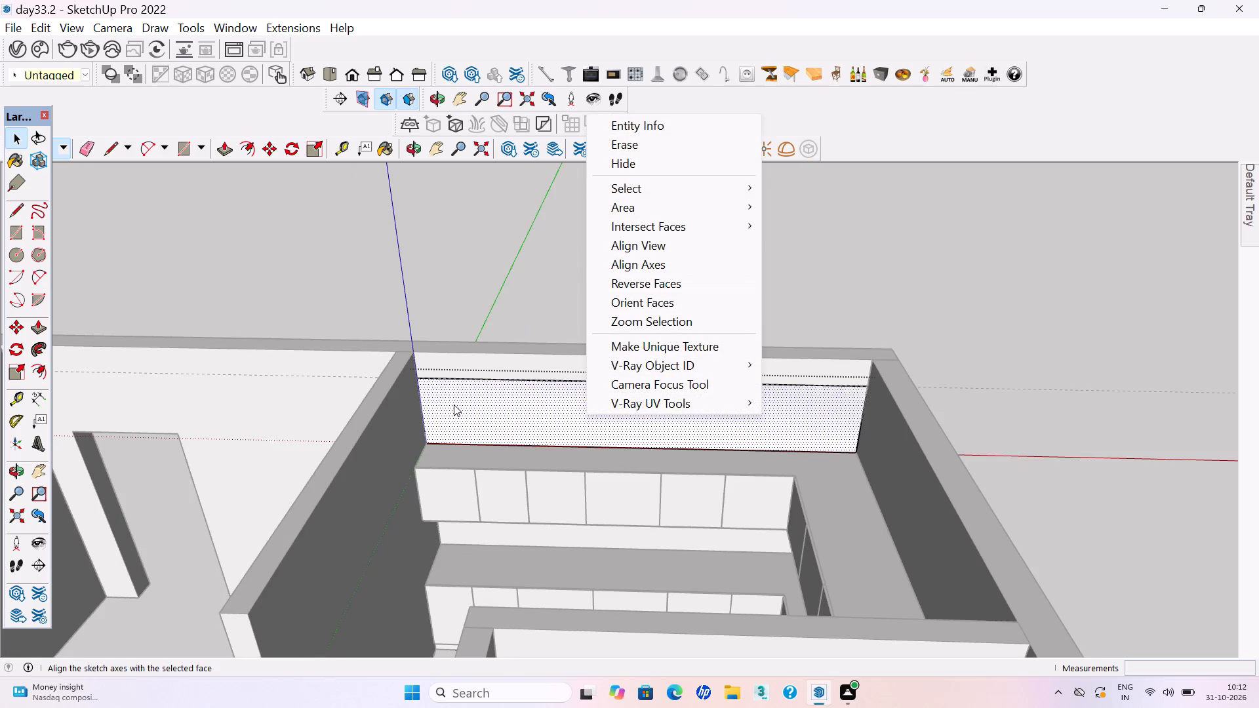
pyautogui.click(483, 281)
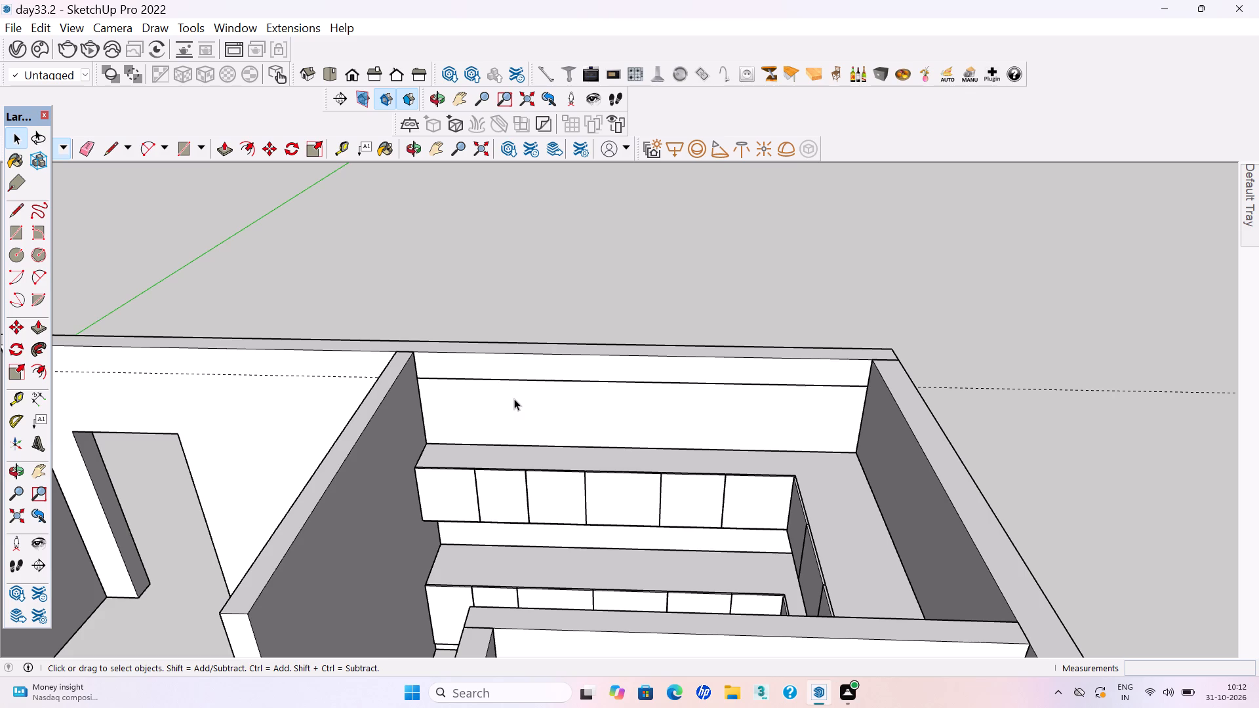
# Open the wall rectangle's group and extrude its face 2' out into the room to form an upper loft box.
pyautogui.doubleClick(474, 420)
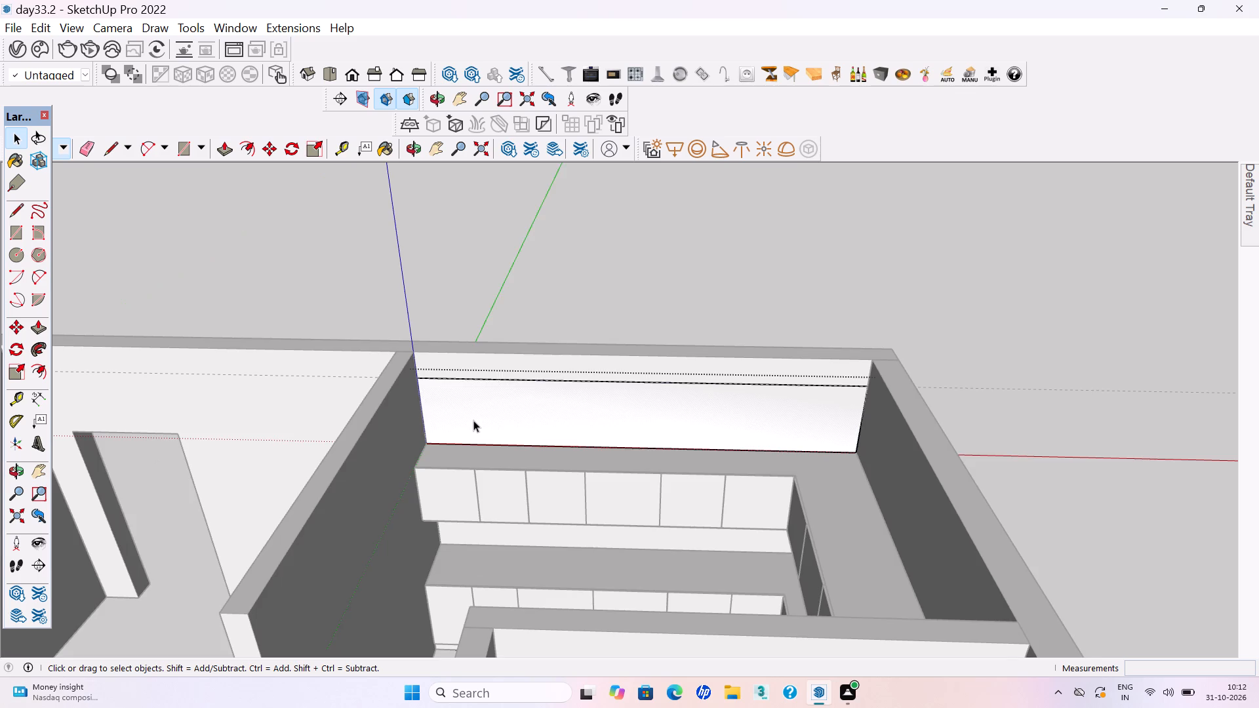
pyautogui.rightClick(473, 420)
pyautogui.click(720, 424)
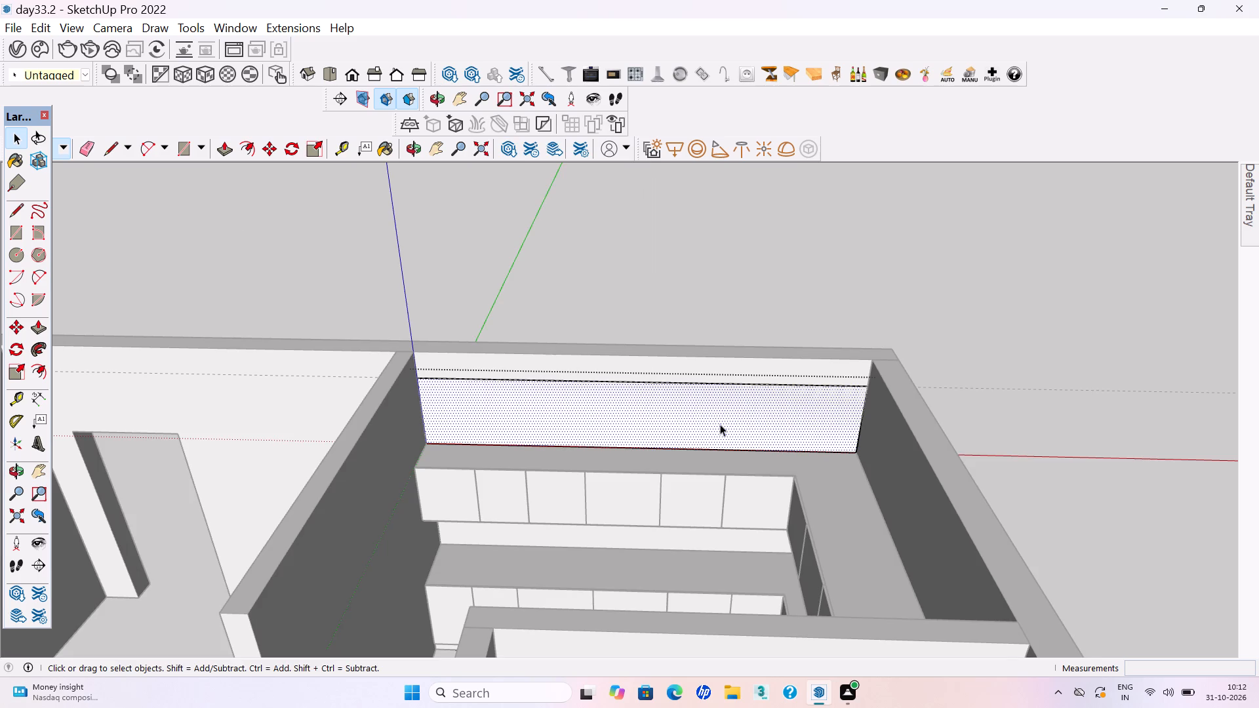
pyautogui.press('p')
pyautogui.press('Return')
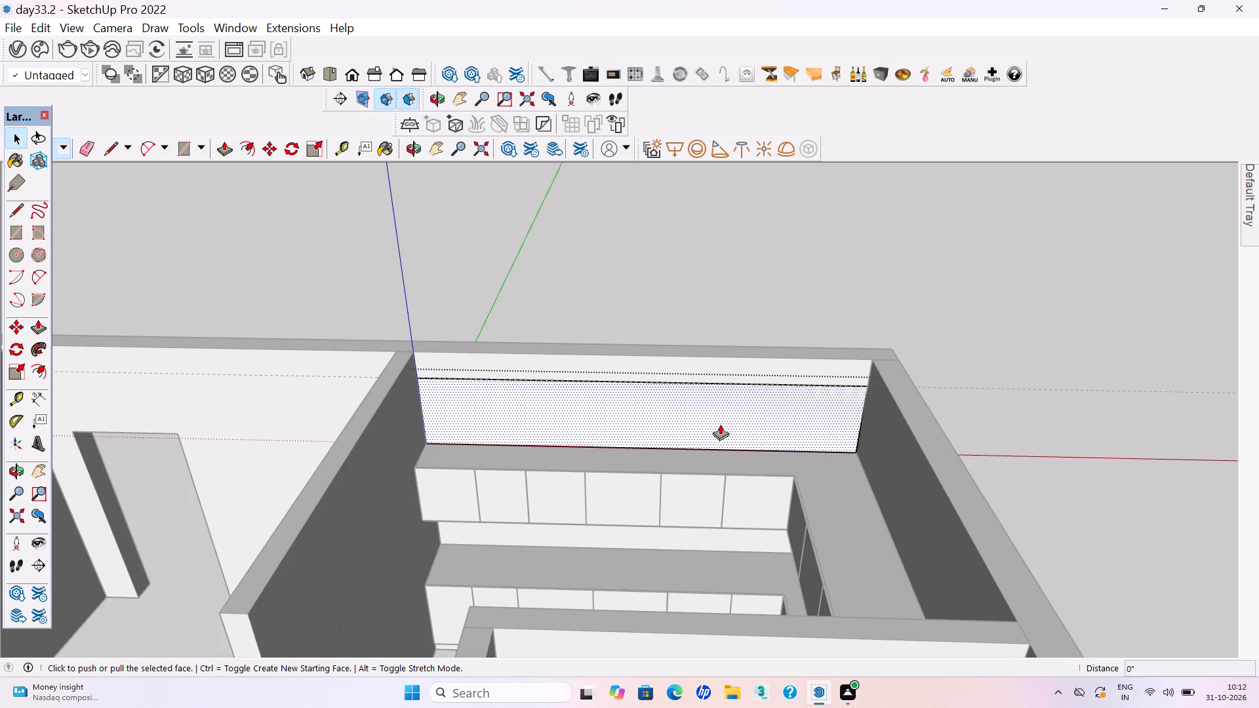
pyautogui.click(720, 424)
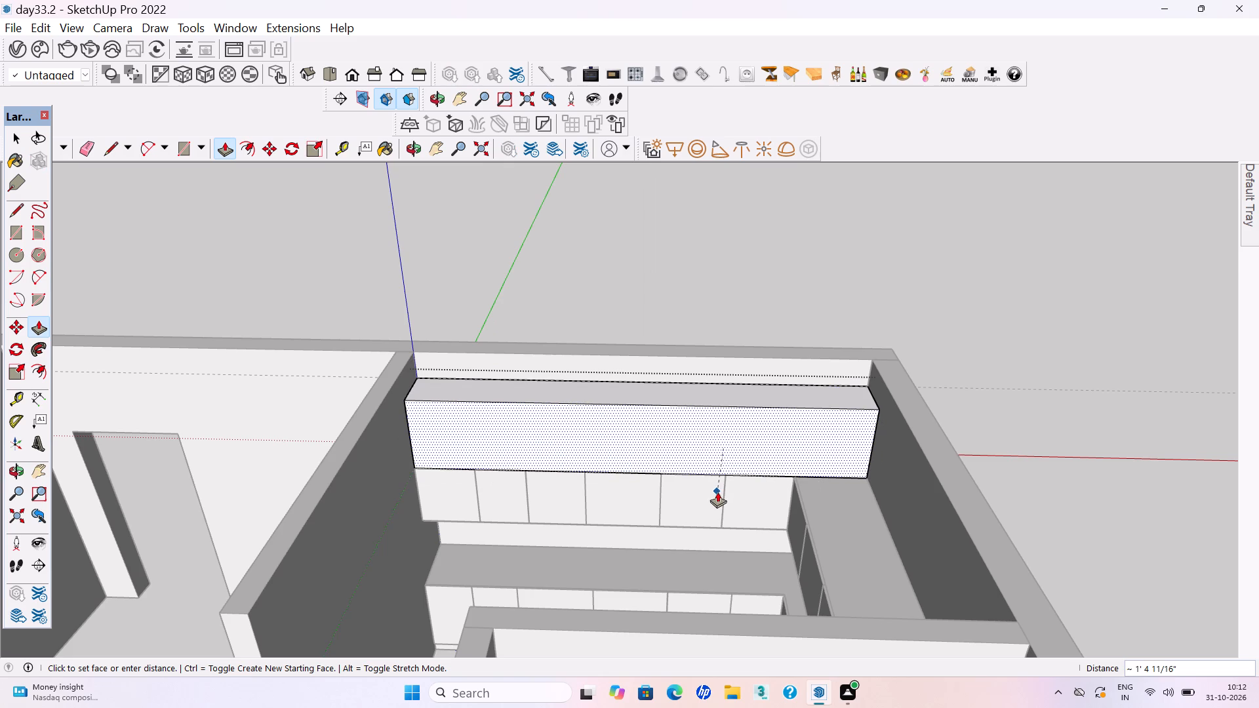
pyautogui.write("2'")
pyautogui.press('Return')
pyautogui.press('space')
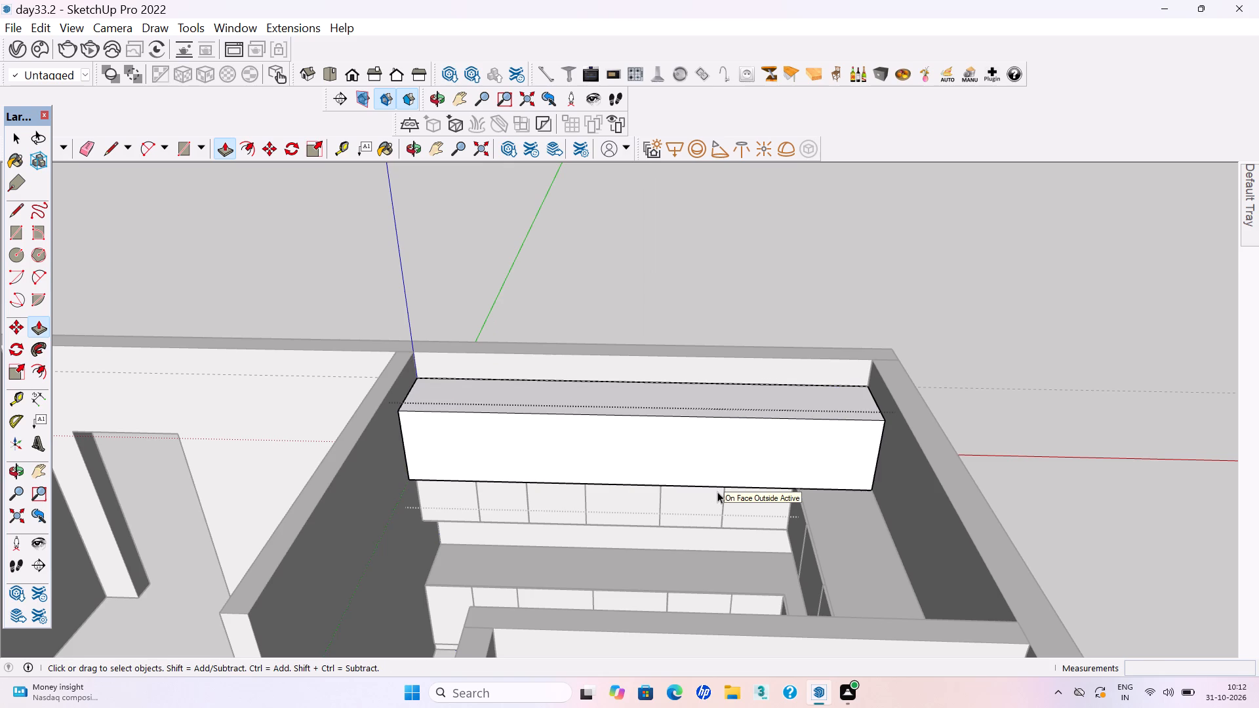
# Offset the loft box's front face edges 18 mm inward.
pyautogui.scroll(1, 717, 492)
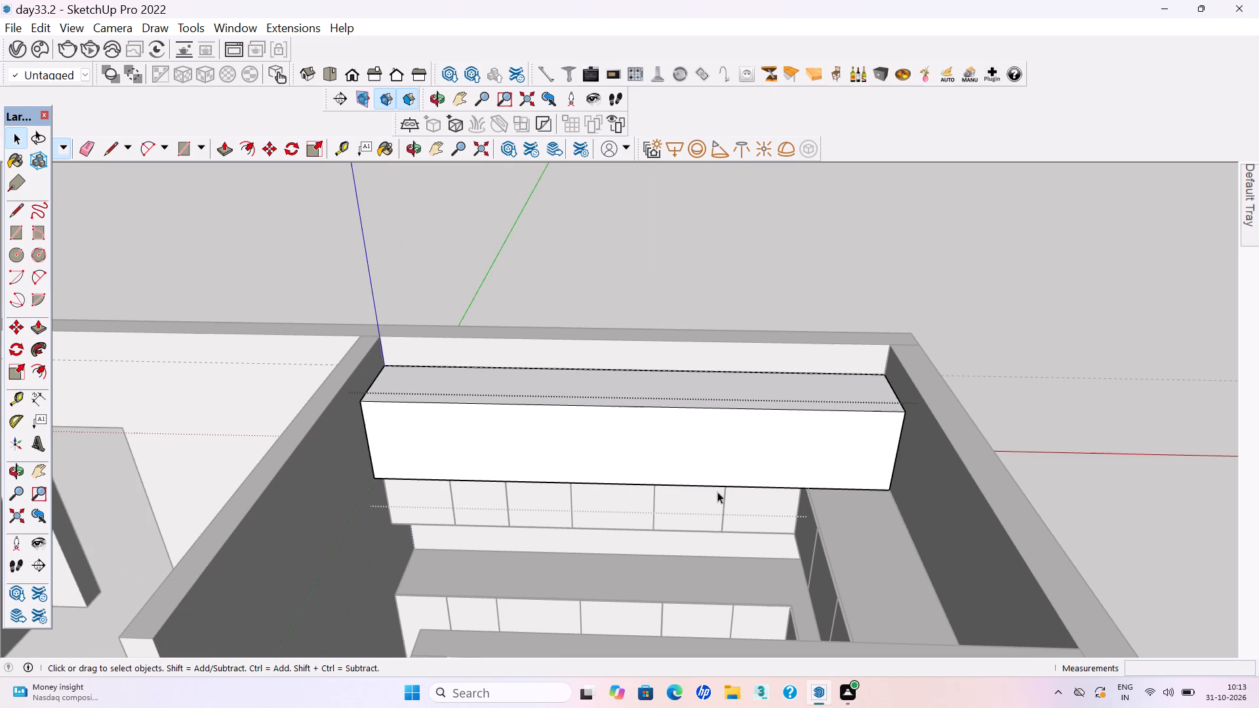
pyautogui.scroll(1, 709, 490)
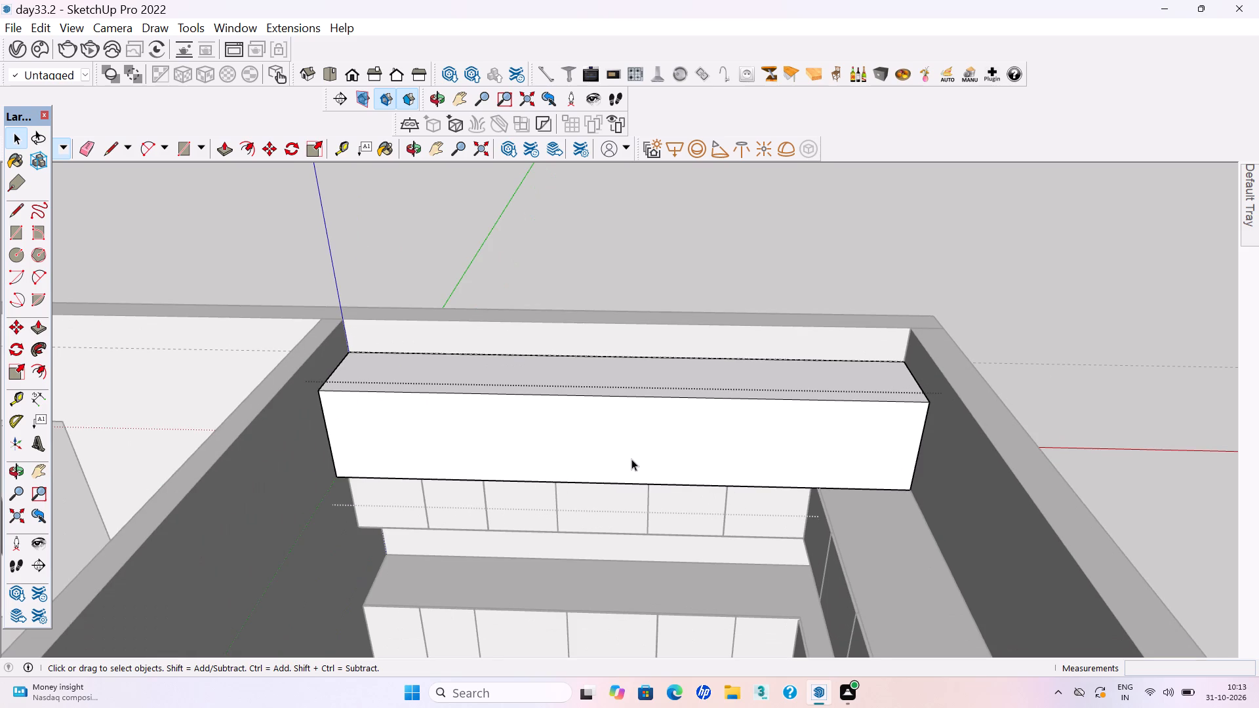
pyautogui.click(626, 455)
pyautogui.press('f')
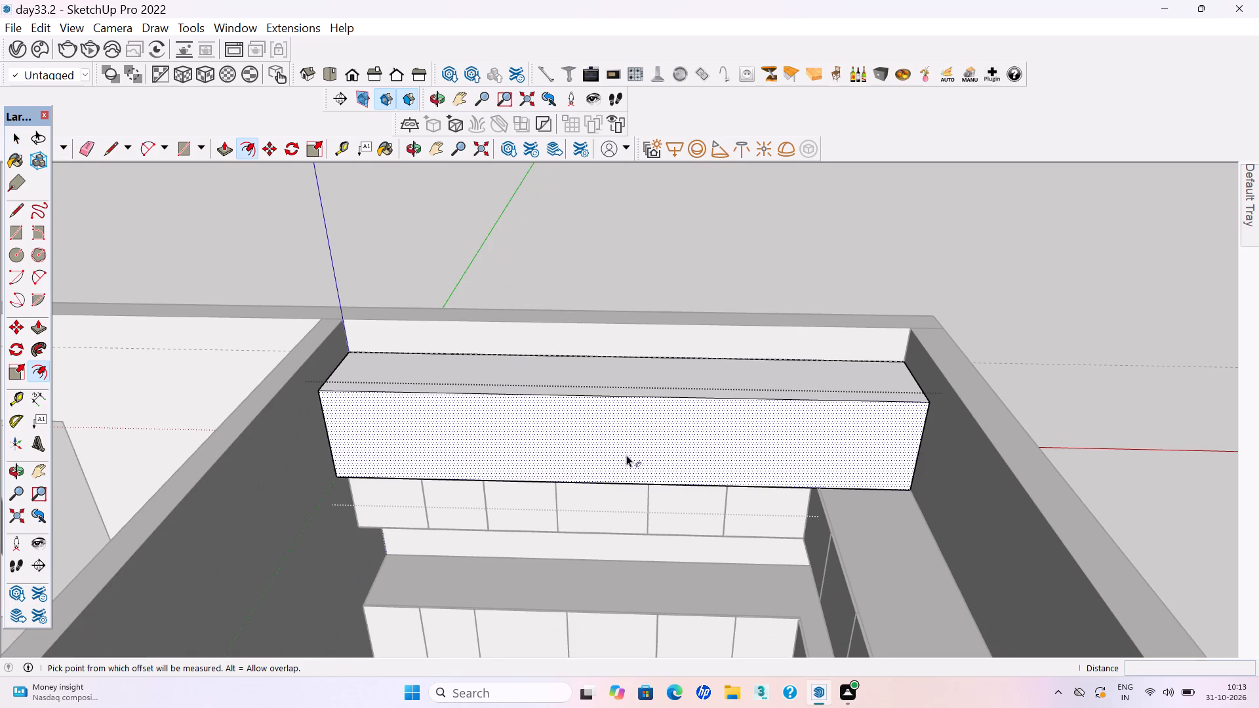
pyautogui.scroll(3, 626, 454)
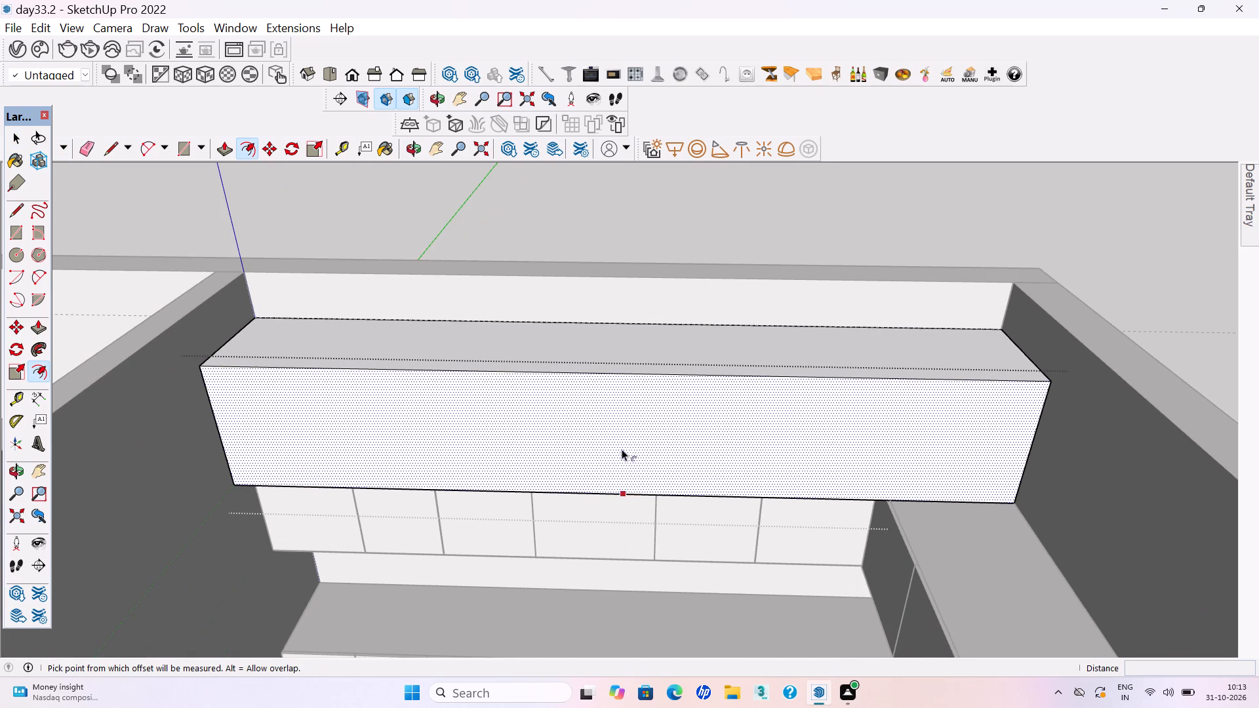
pyautogui.click(613, 433)
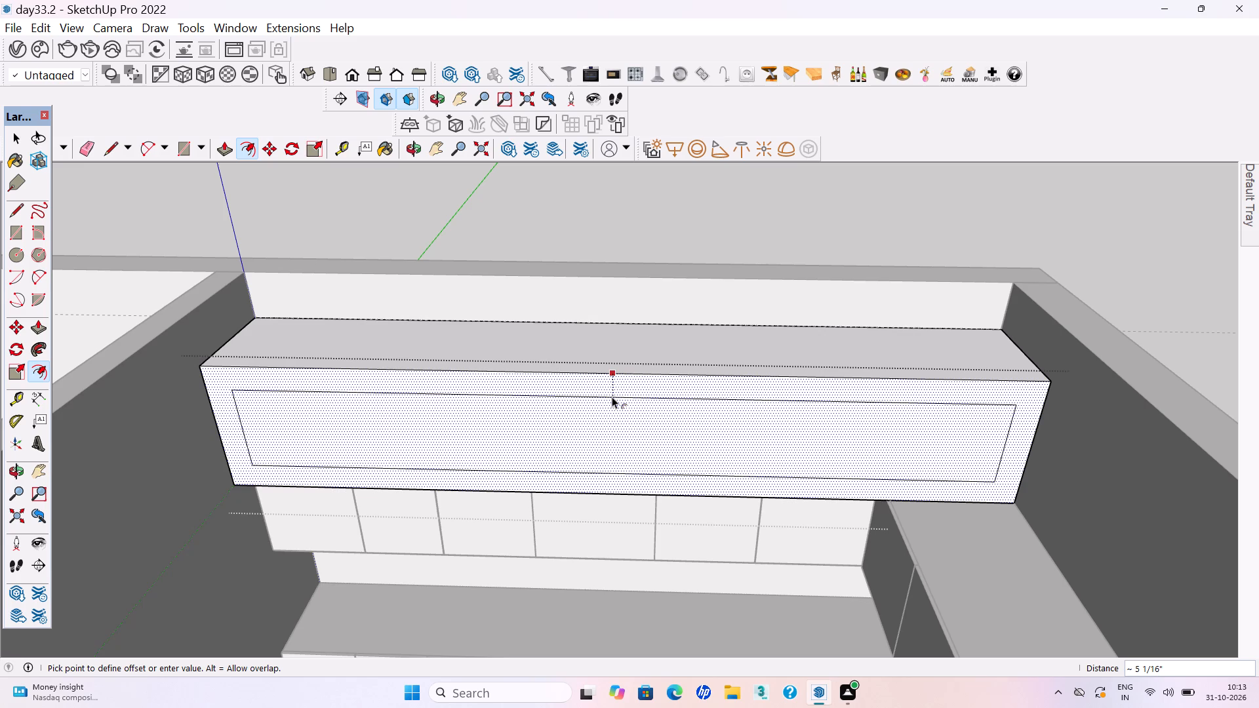
pyautogui.write('18')
pyautogui.write('mm')
pyautogui.press('Return')
pyautogui.press('space')
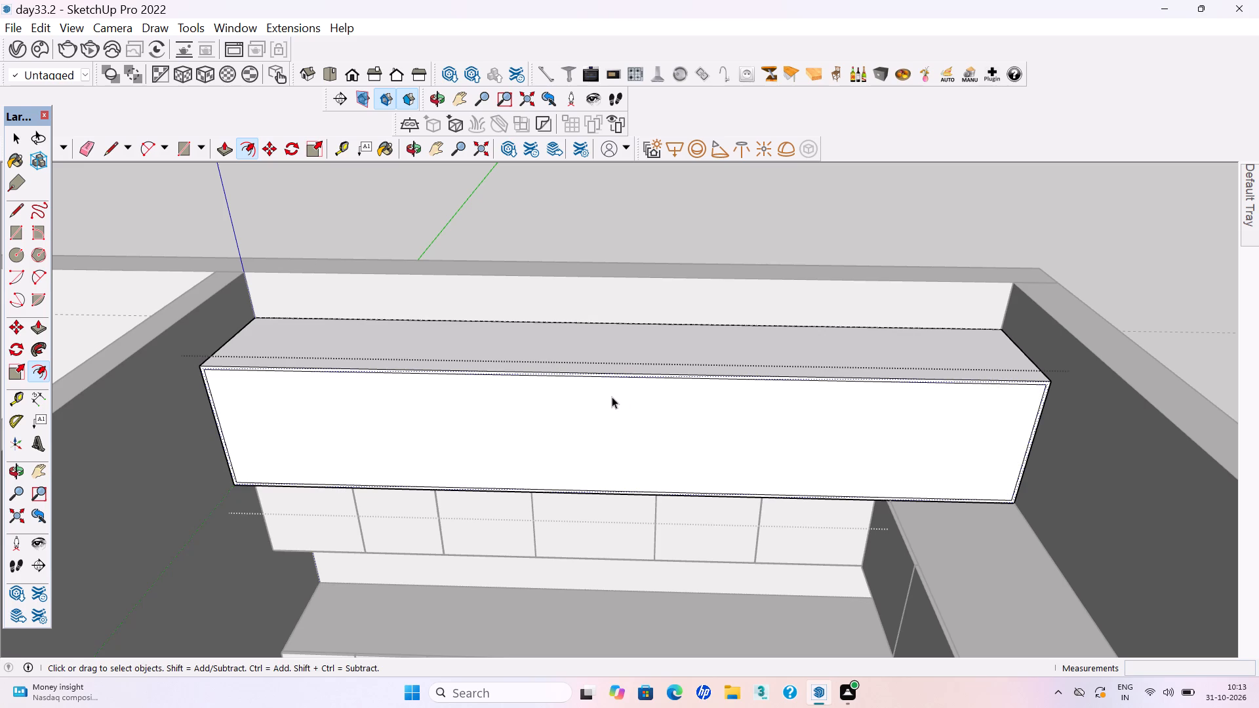
# Push the loft box's inset front face inward about 1'5" to hollow the box, and close its group.
pyautogui.scroll(1, 612, 397)
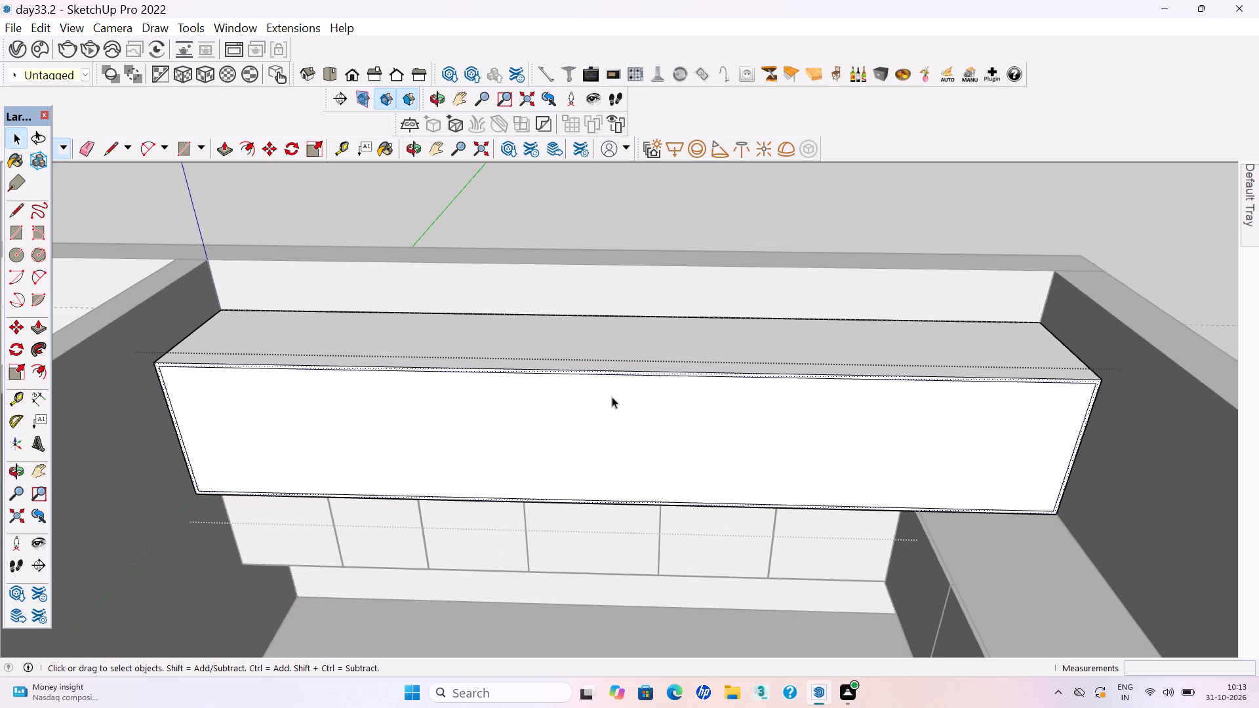
pyautogui.click(604, 467)
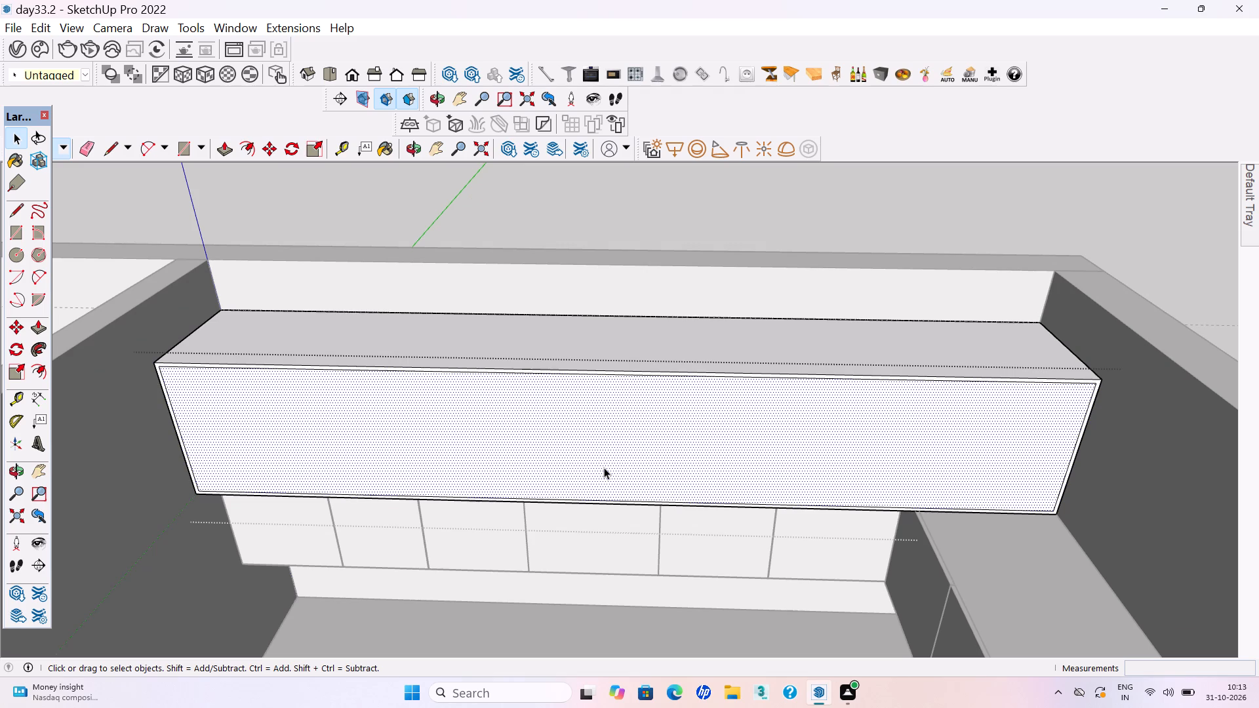
pyautogui.press('p')
pyautogui.press('Return')
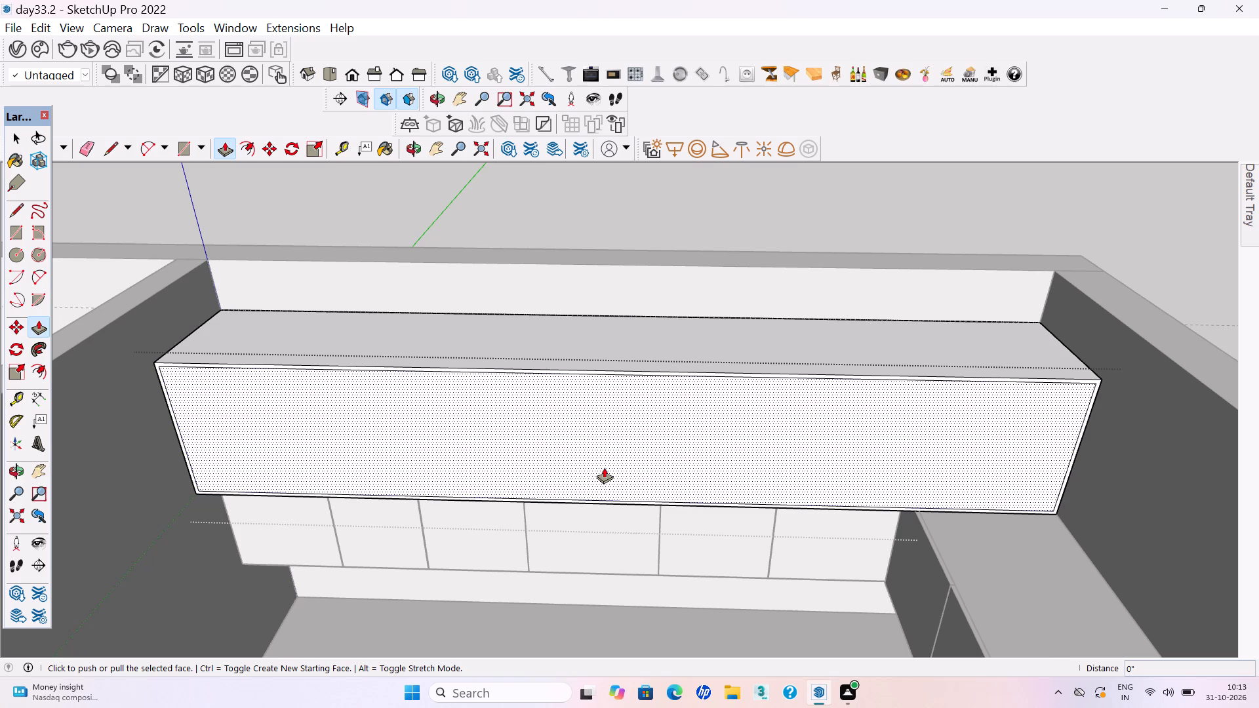
pyautogui.scroll(2, 604, 467)
pyautogui.click(603, 465)
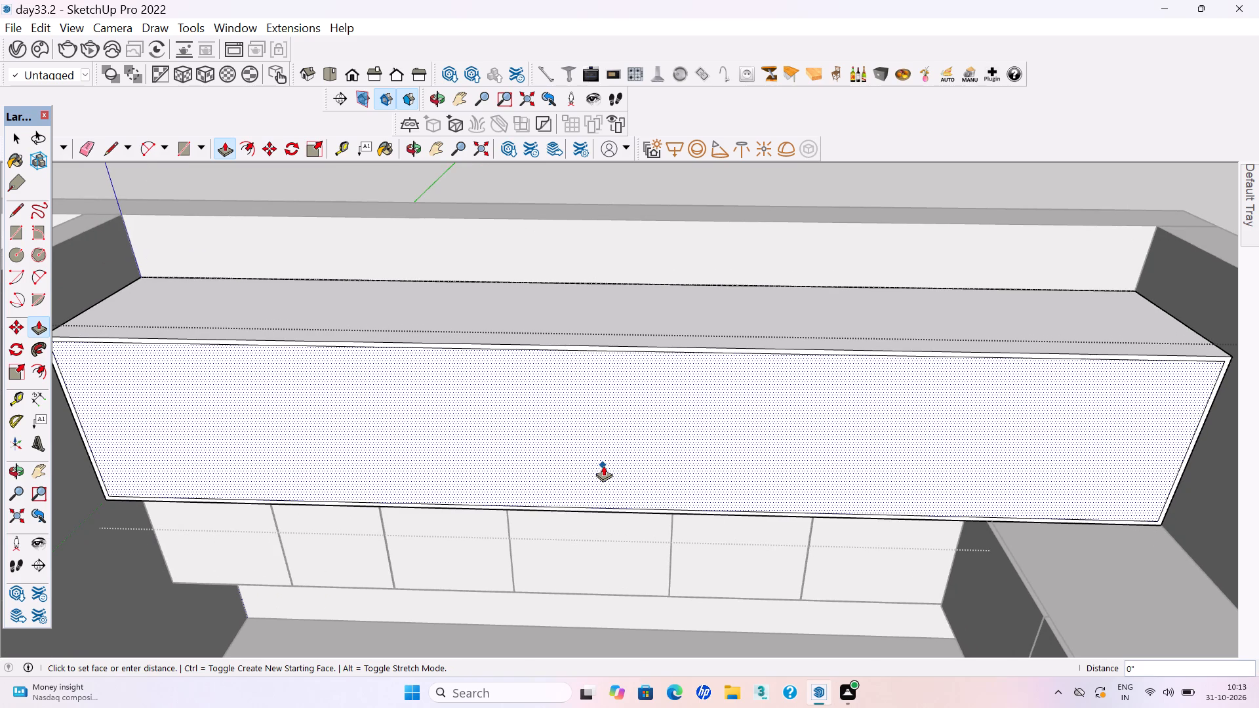
pyautogui.click(614, 409)
pyautogui.scroll(-7, 617, 421)
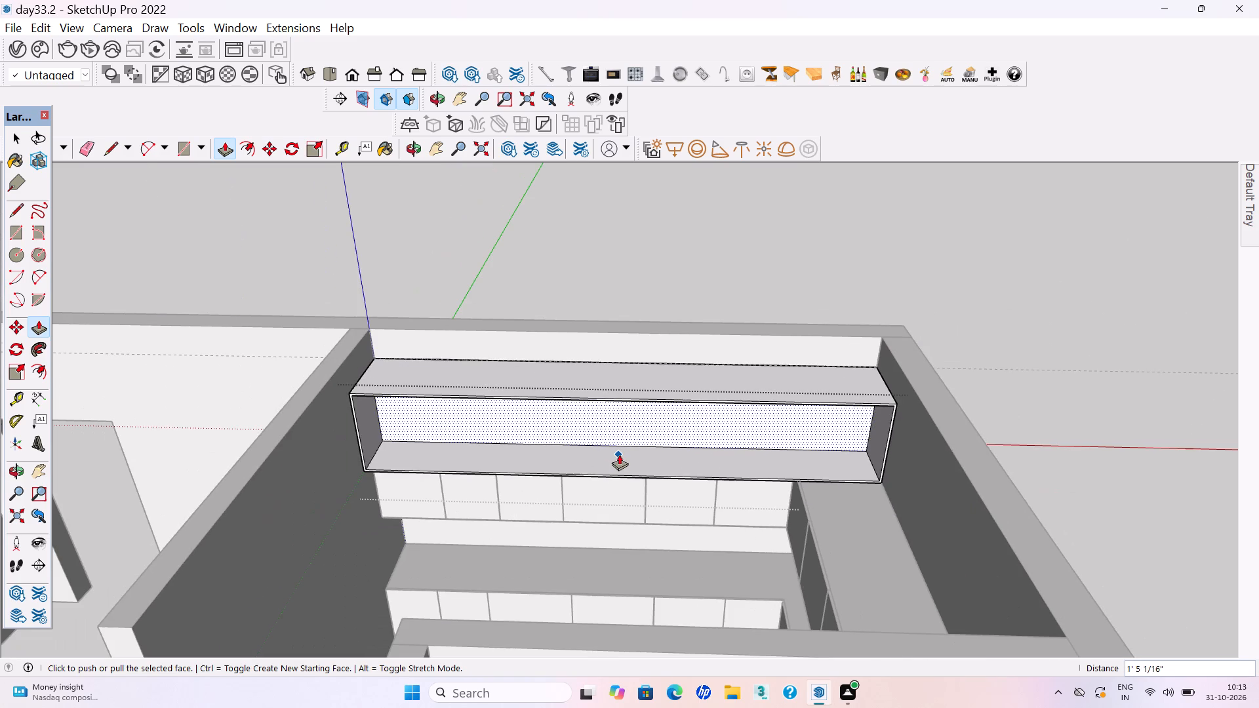
pyautogui.press('space')
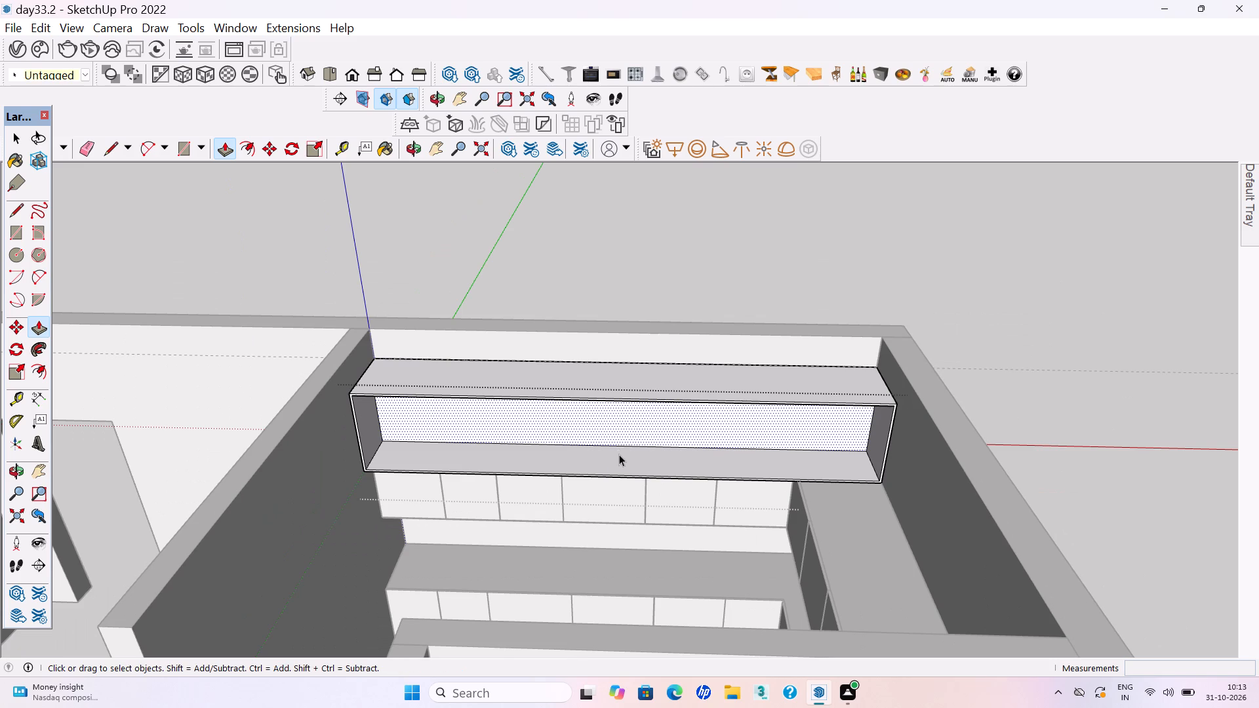
pyautogui.click(644, 283)
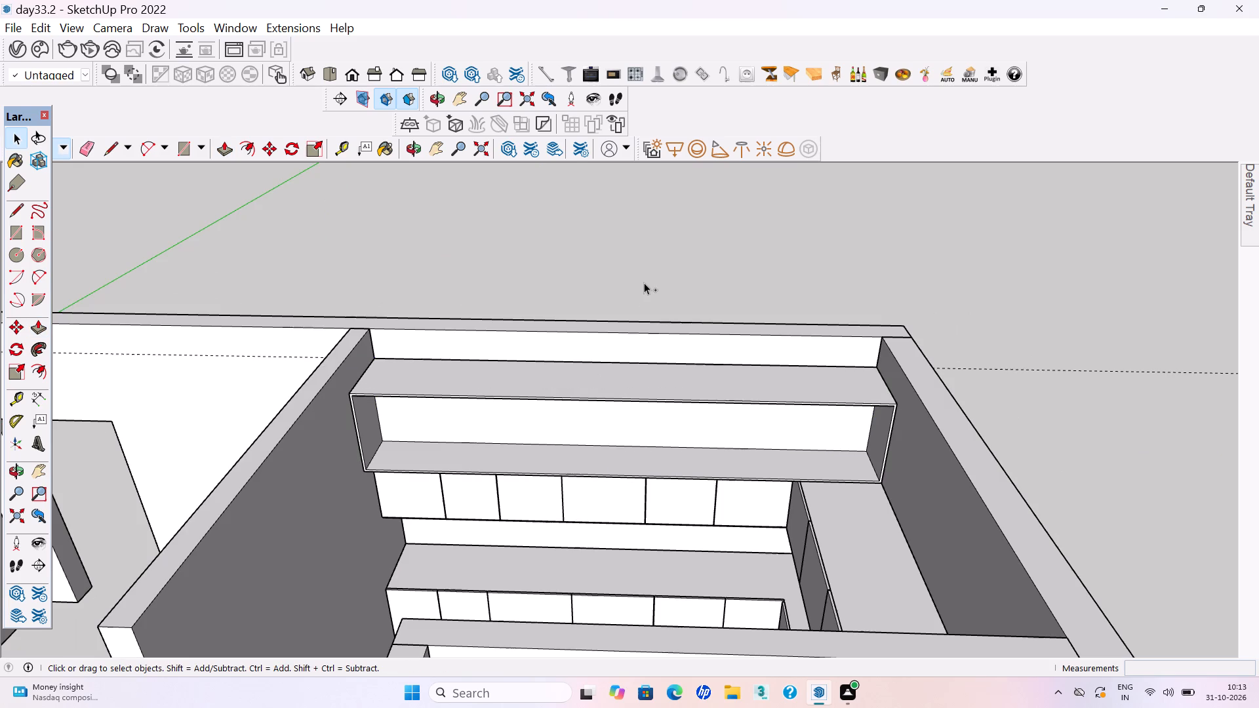
# Save the model.
pyautogui.hotkey('ctrl', 's')
pyautogui.hotkey('ctrl', 's')
pyautogui.hotkey('ctrl', 's')
# Place a vertical guide 2' in from the inner edge of the loft box's right-hand end panel.
pyautogui.scroll(7, 886, 444)
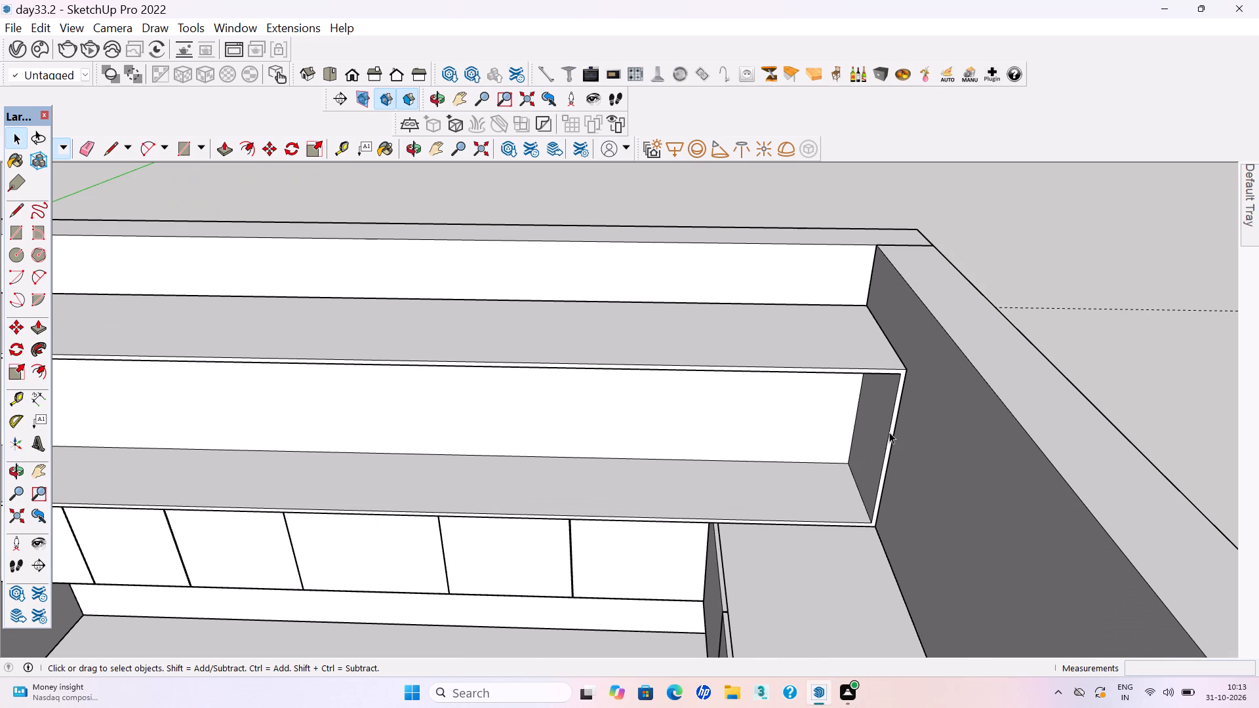
pyautogui.press('t')
pyautogui.scroll(2, 945, 425)
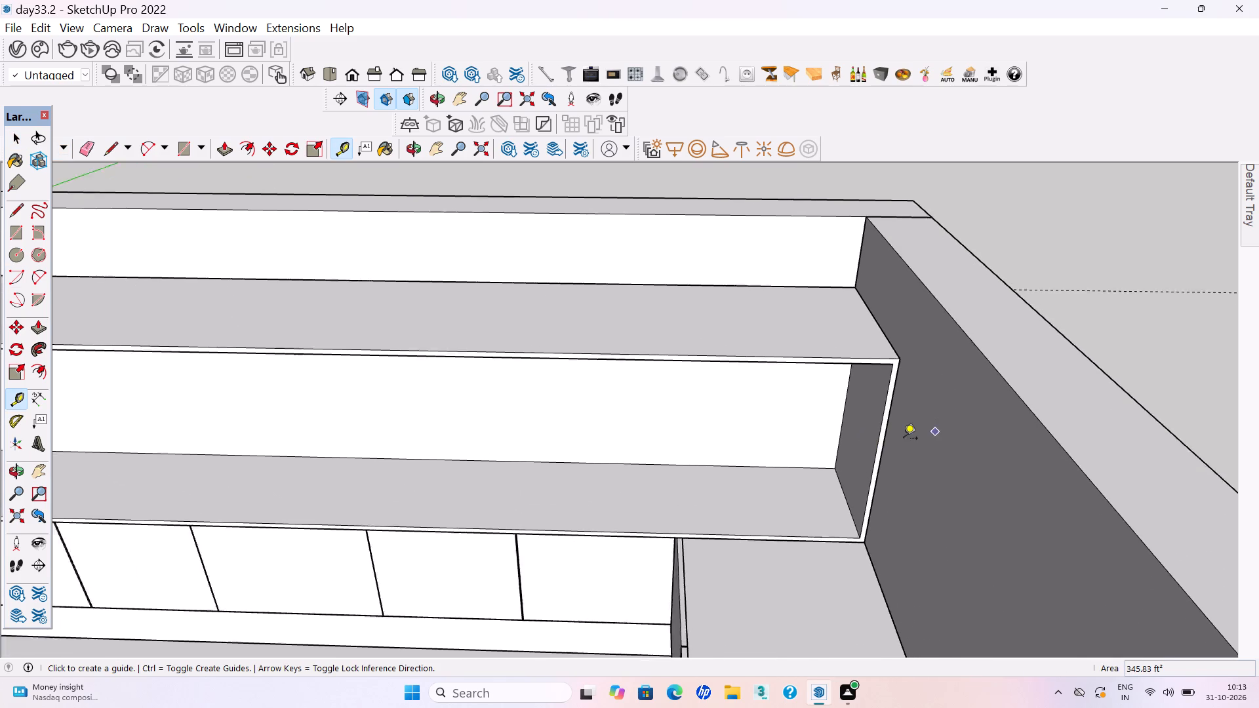
pyautogui.scroll(2, 904, 439)
pyautogui.click(872, 444)
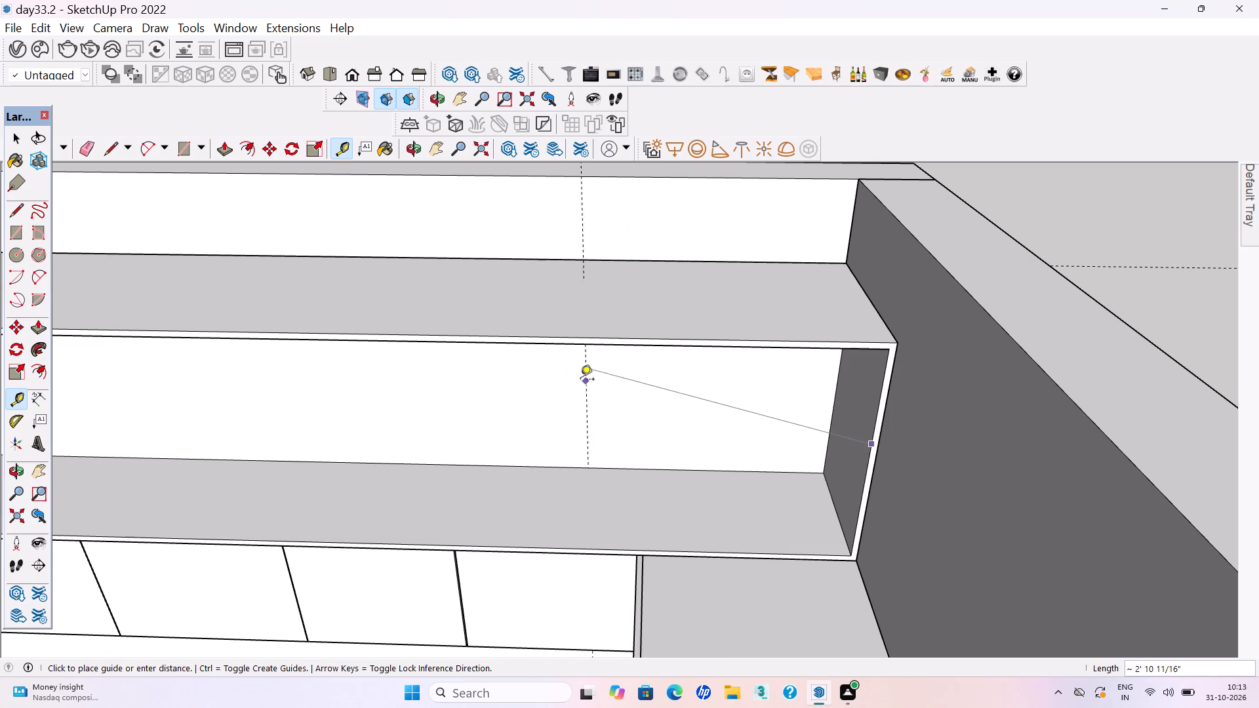
pyautogui.write("2'")
pyautogui.press('Return')
pyautogui.press('space')
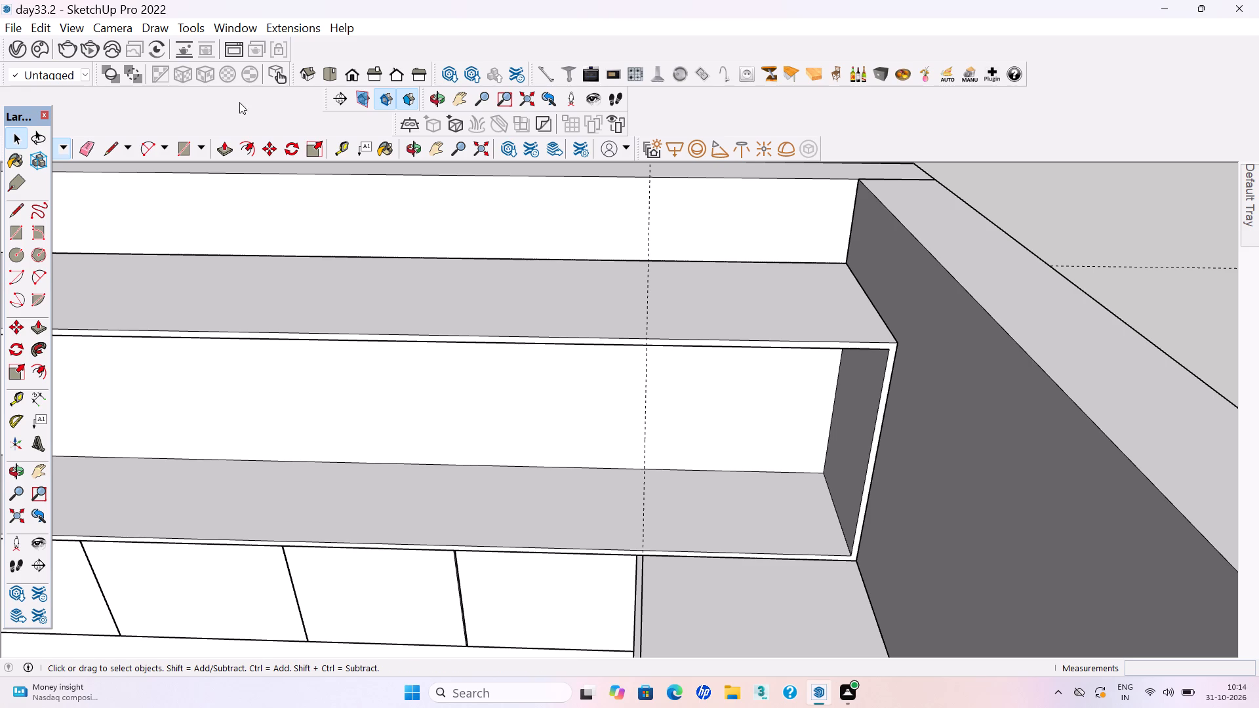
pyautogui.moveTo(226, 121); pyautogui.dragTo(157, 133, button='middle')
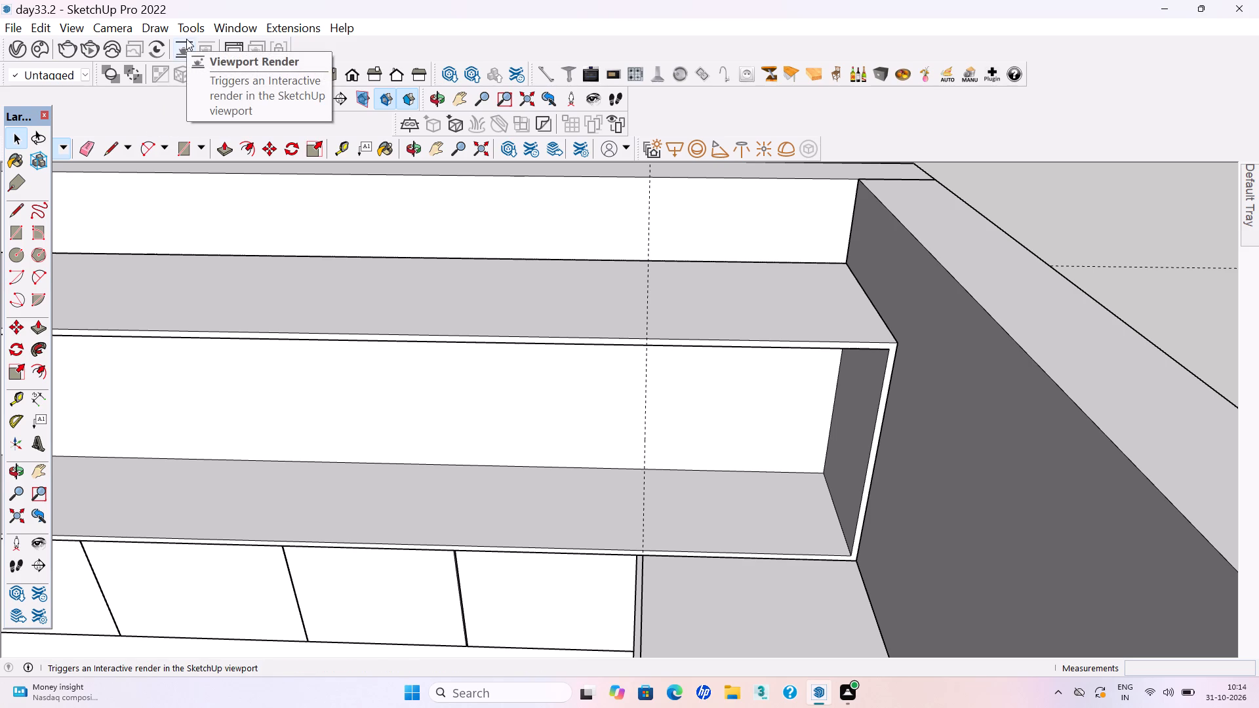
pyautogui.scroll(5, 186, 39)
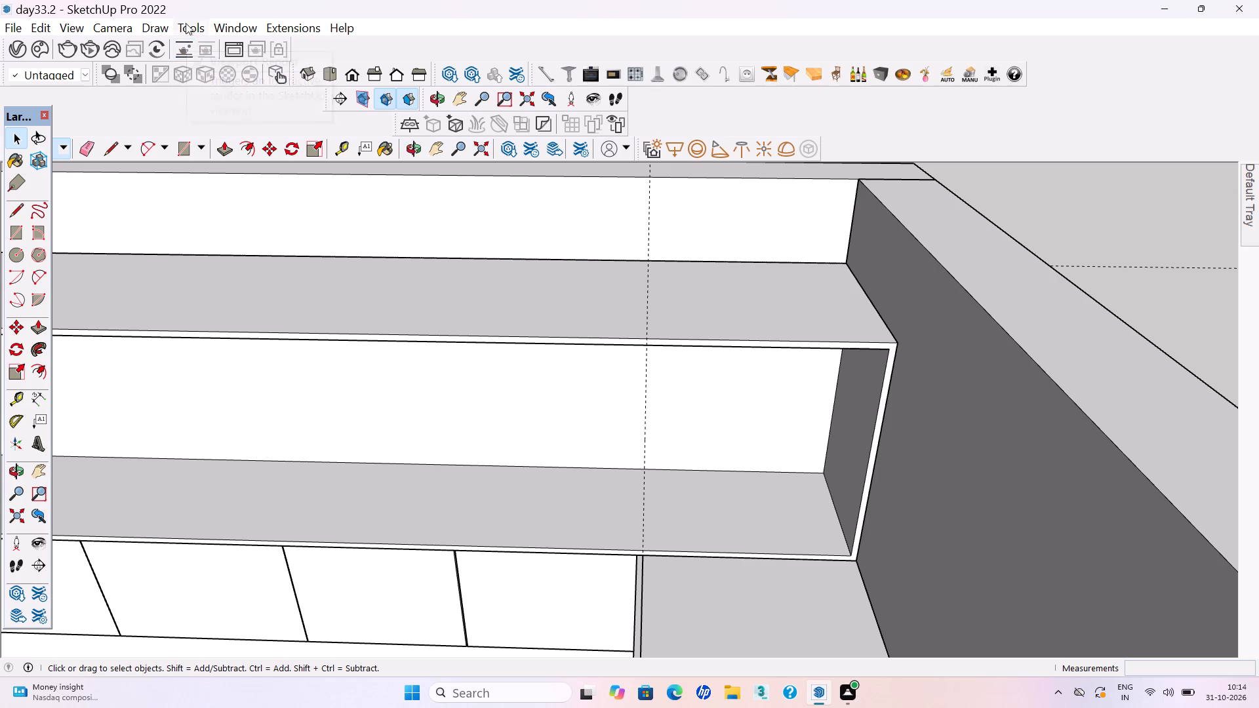
# Open the loft box's group and split its front rim with short lines across the top and bottom strips at the guide.
pyautogui.scroll(1, 104, 259)
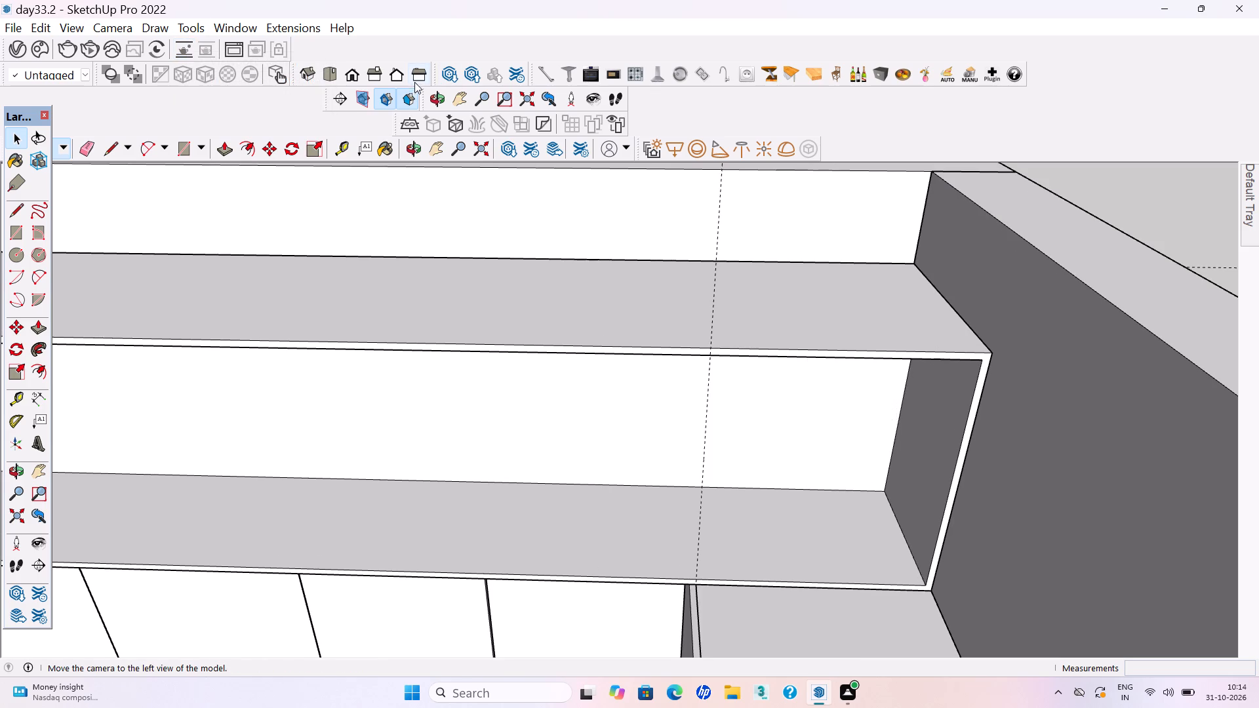
pyautogui.scroll(1, 418, 79)
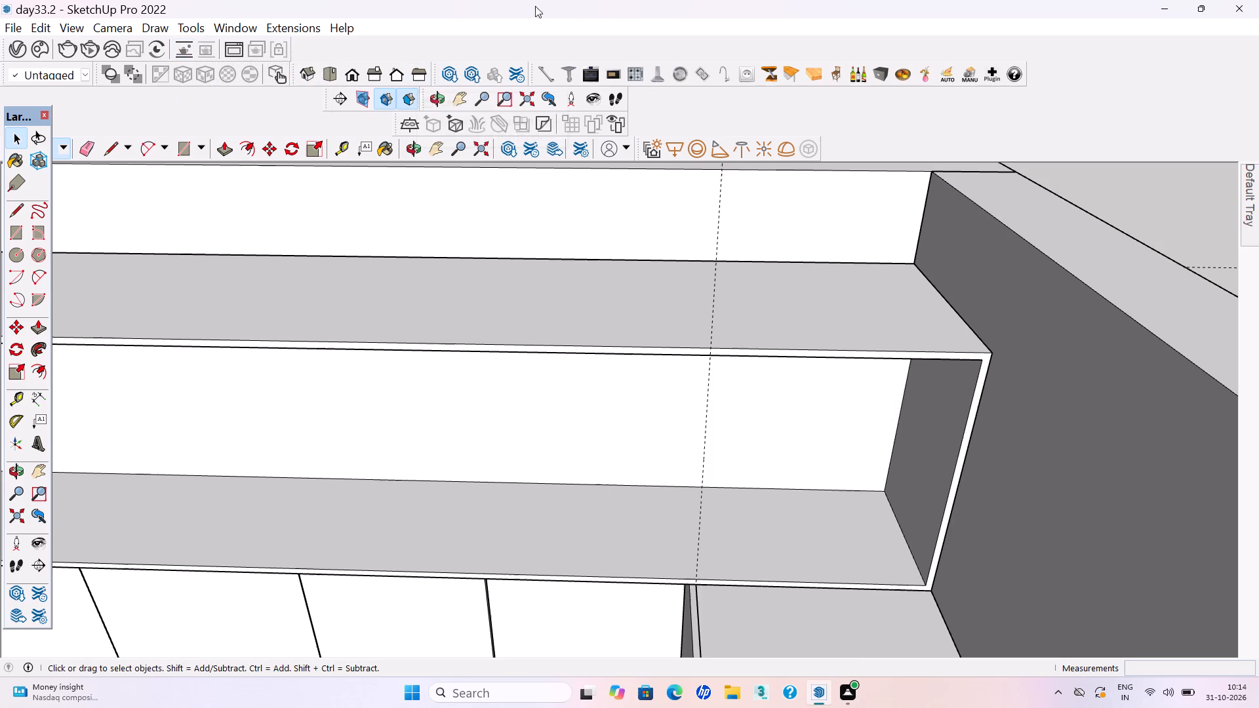
pyautogui.scroll(5, 875, 403)
pyautogui.scroll(3, 749, 310)
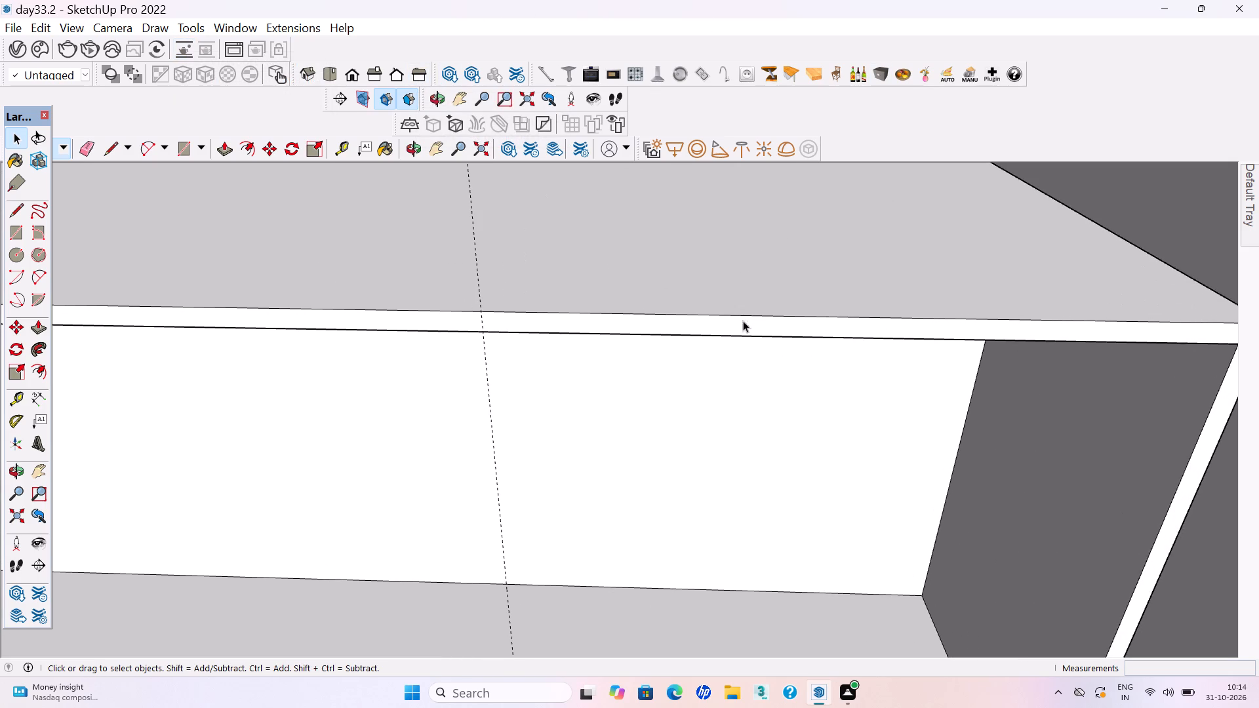
pyautogui.doubleClick(730, 330)
pyautogui.click(730, 330)
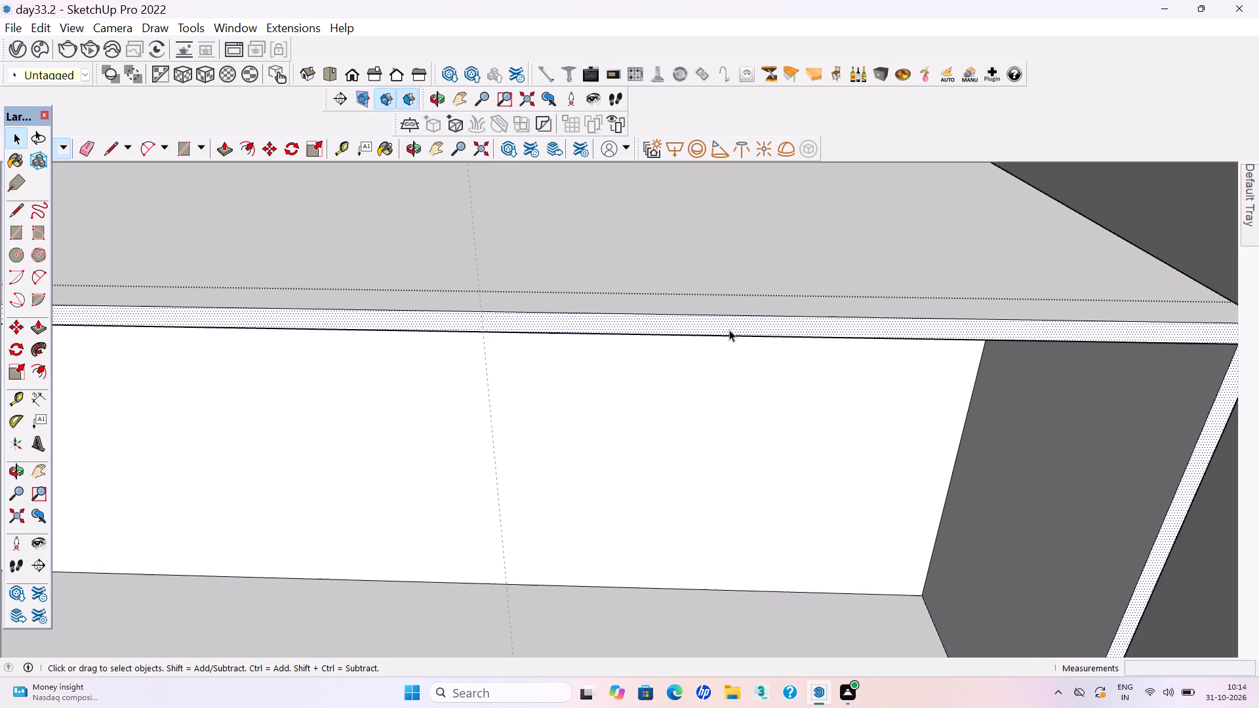
pyautogui.press('l')
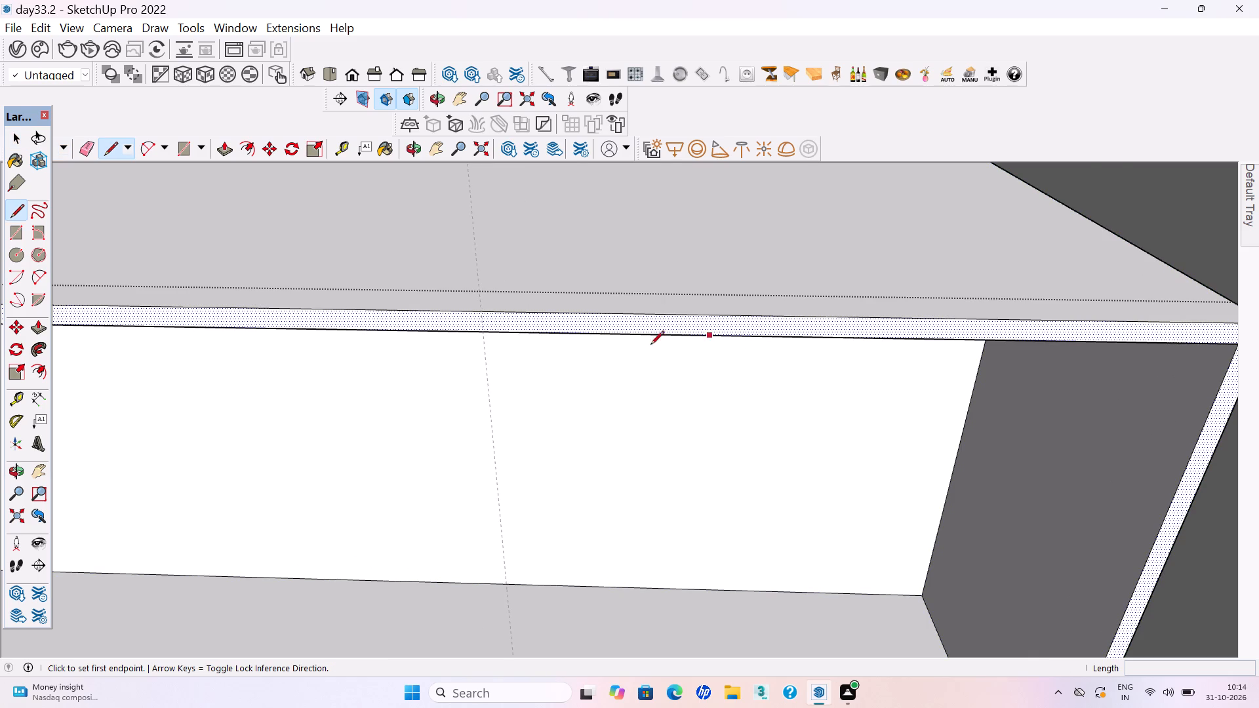
pyautogui.scroll(2, 575, 371)
pyautogui.scroll(3, 407, 297)
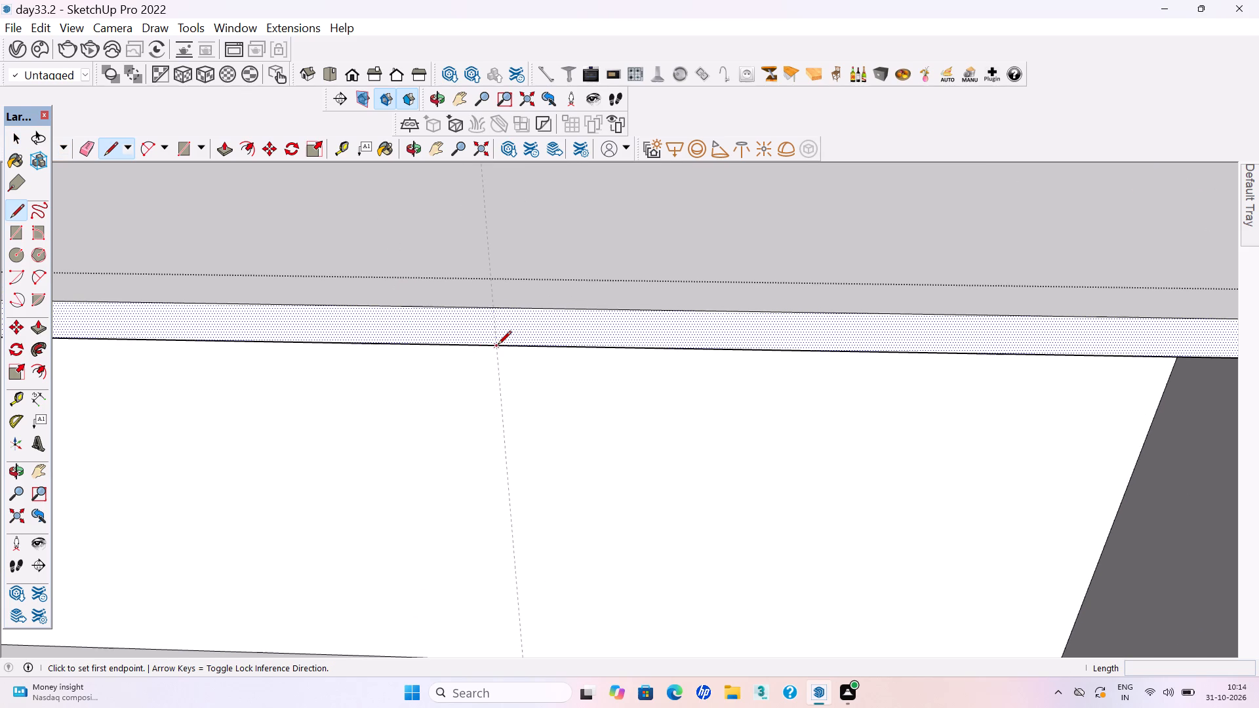
pyautogui.click(497, 345)
pyautogui.click(497, 308)
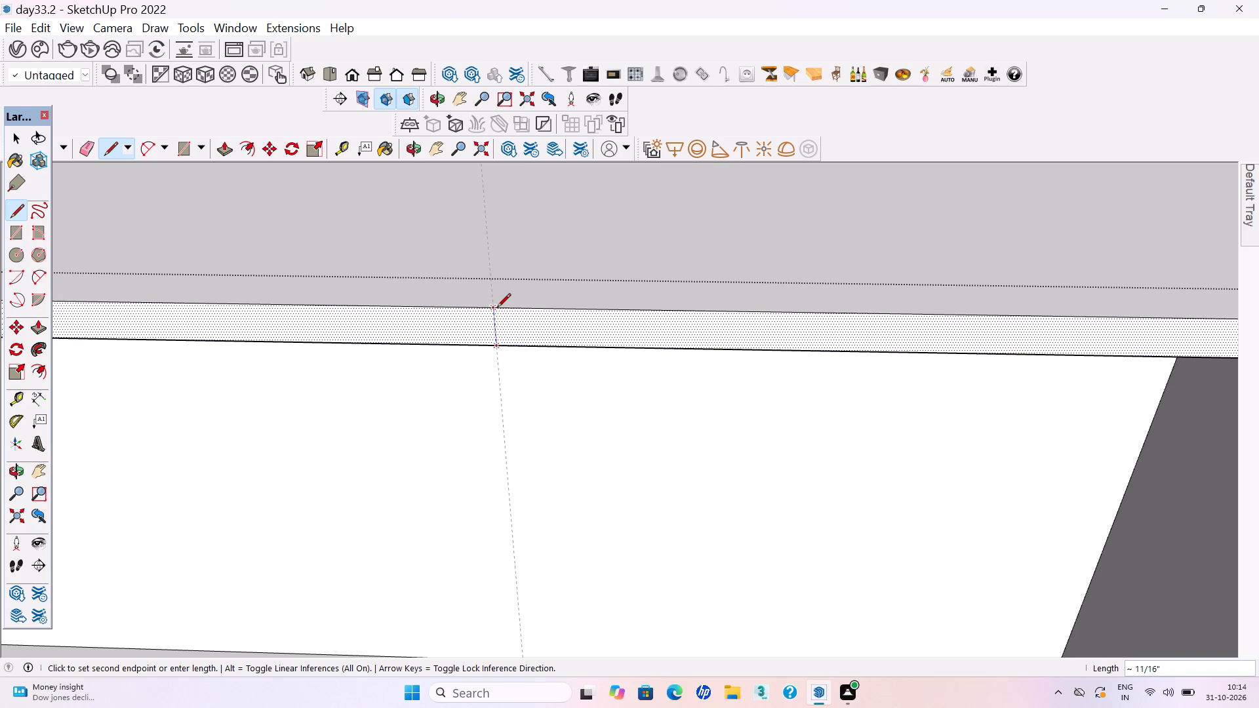
pyautogui.scroll(-4, 525, 368)
pyautogui.scroll(-11, 656, 341)
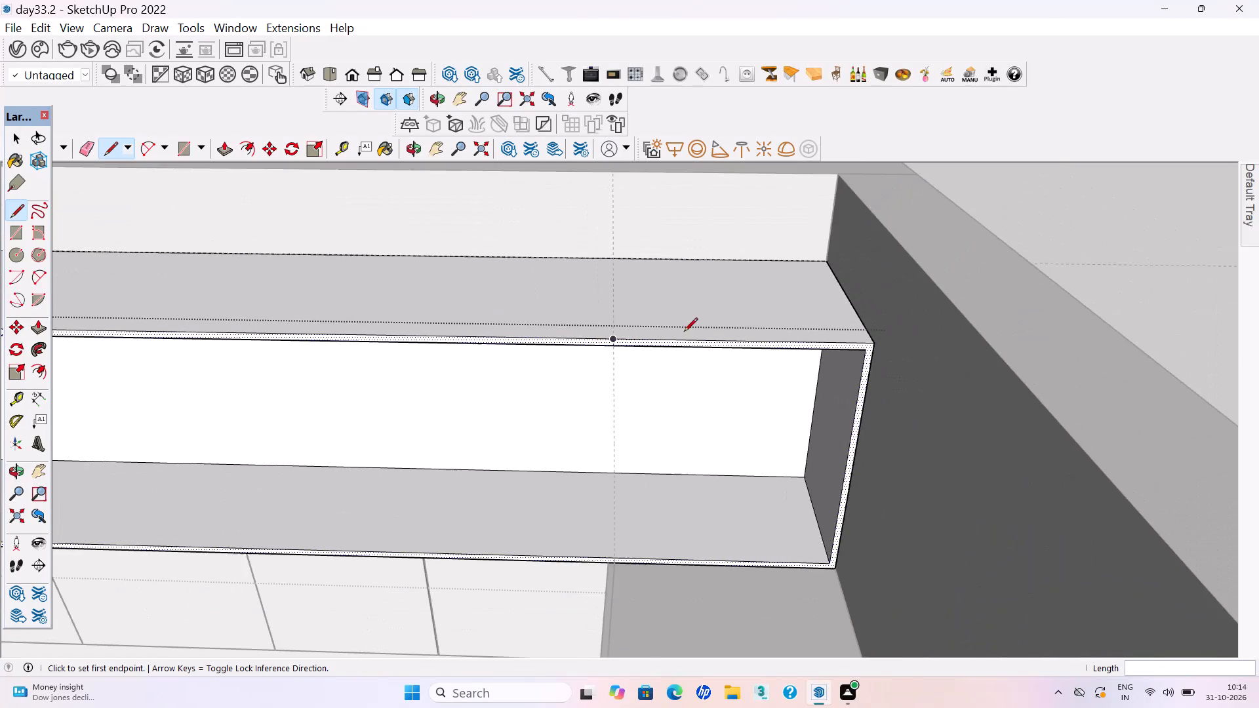
pyautogui.scroll(9, 614, 532)
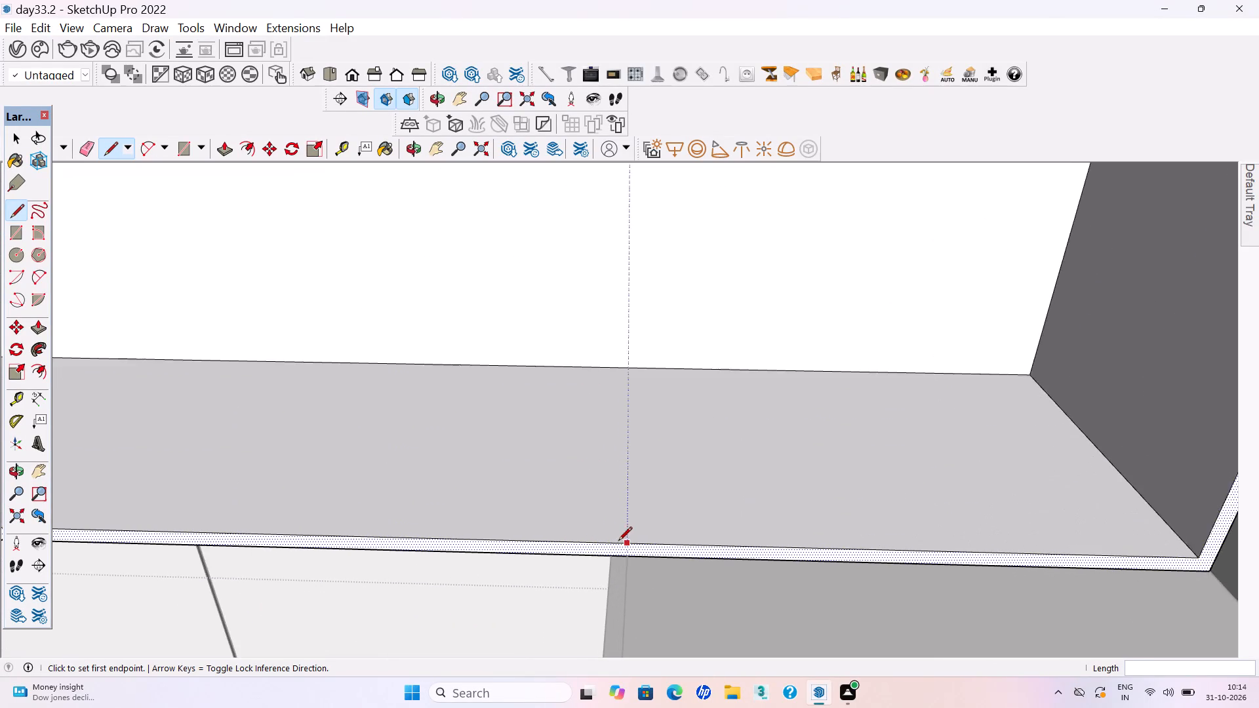
pyautogui.scroll(10, 618, 541)
pyautogui.click(633, 562)
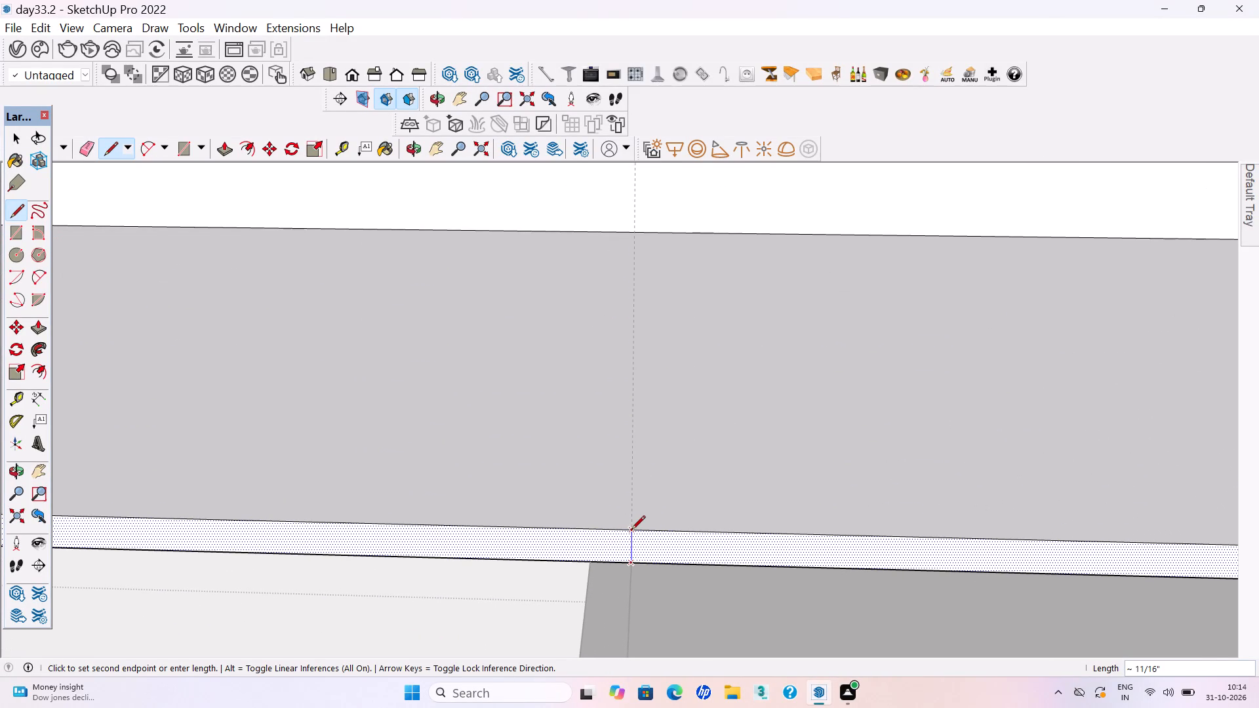
pyautogui.click(631, 530)
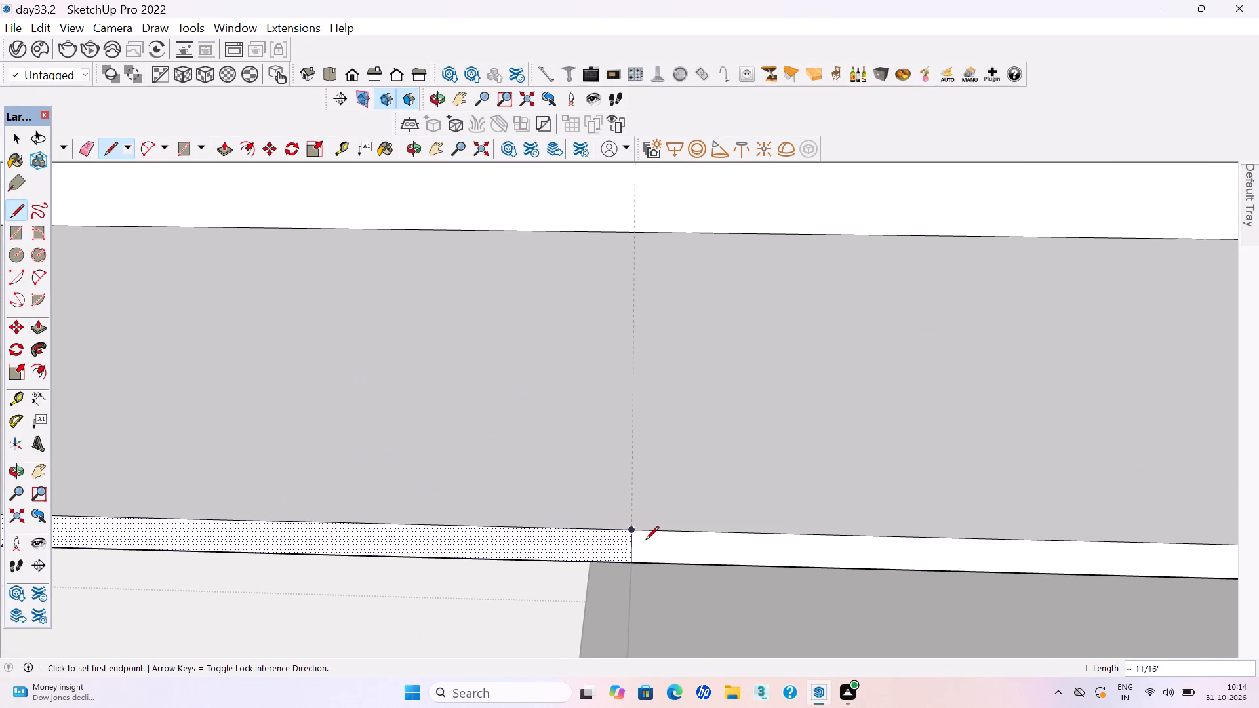
pyautogui.press('space')
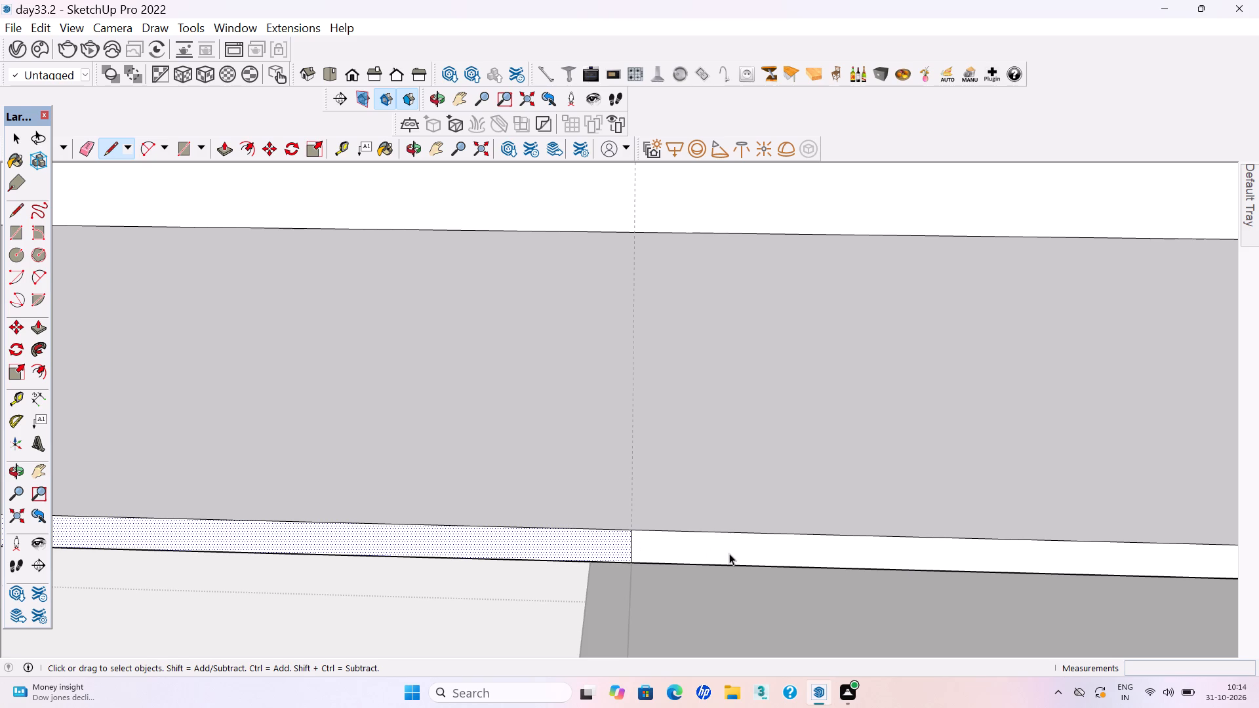
# Extrude the rim section between the guide and the side wall 8'5" along that wall, and close the loft box's group.
pyautogui.click(727, 553)
pyautogui.press('p')
pyautogui.press('Return')
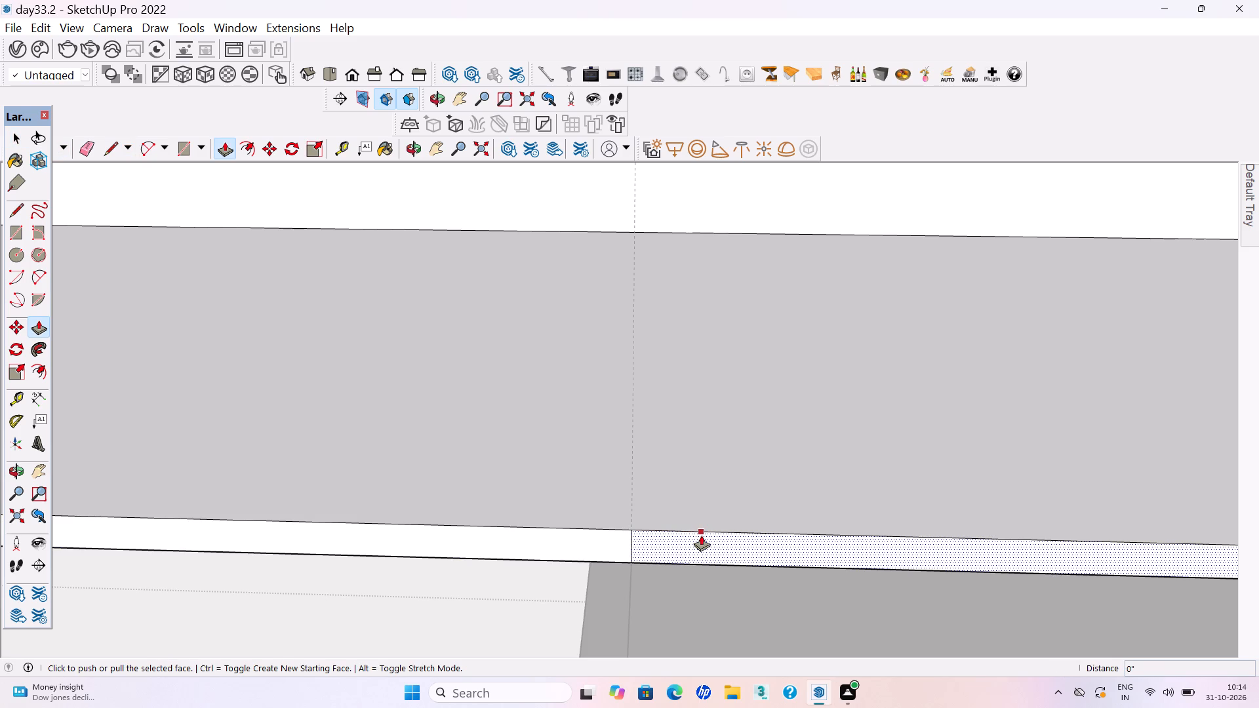
pyautogui.click(701, 535)
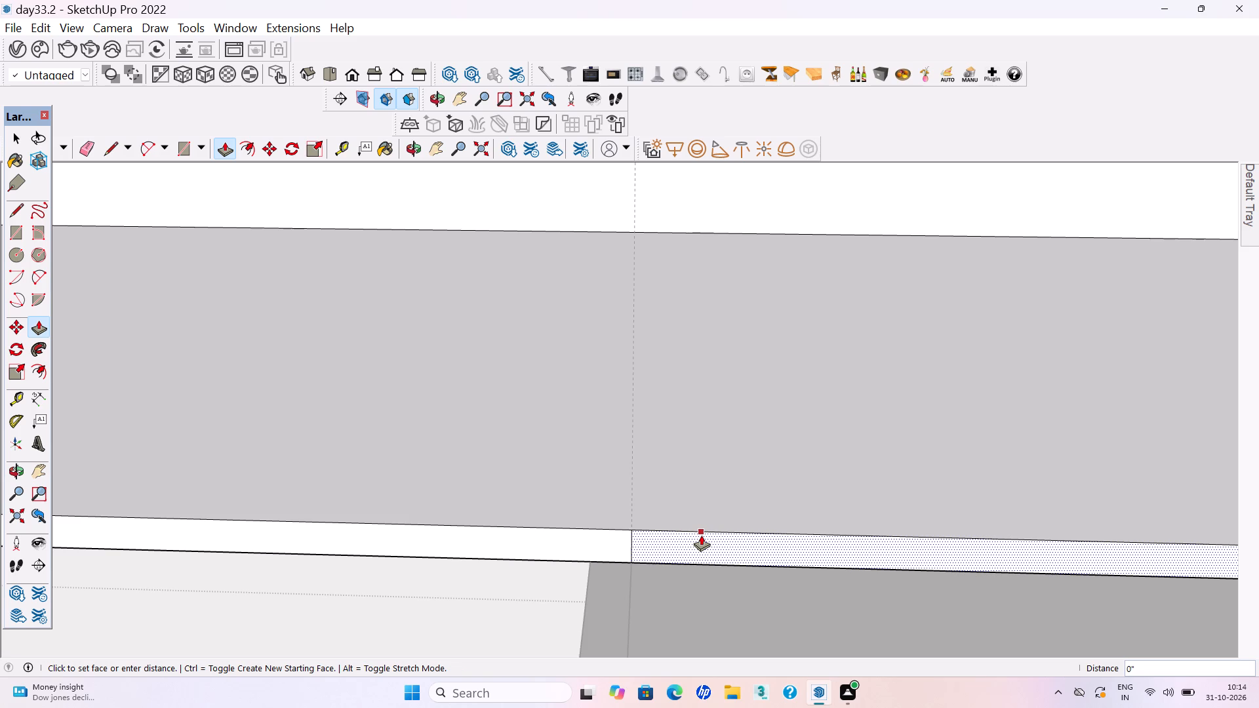
pyautogui.scroll(-4, 683, 495)
pyautogui.scroll(-9, 646, 453)
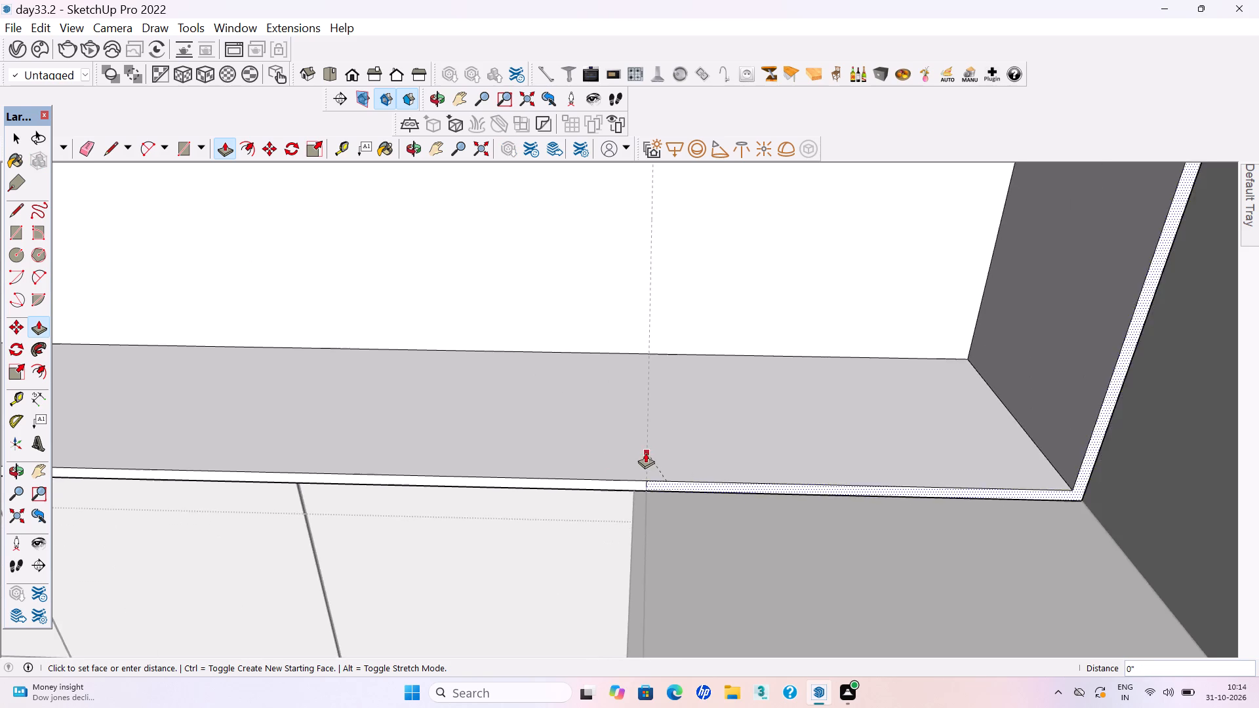
pyautogui.scroll(-13, 645, 452)
pyautogui.scroll(-9, 645, 452)
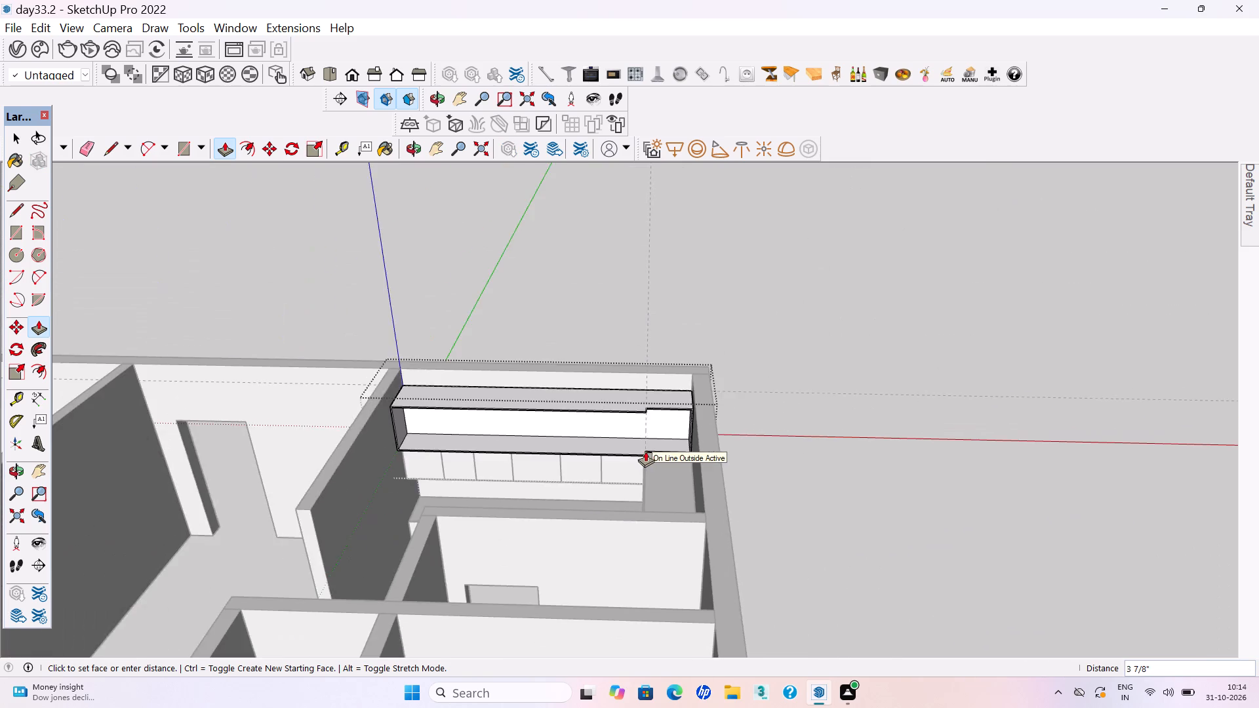
pyautogui.scroll(-5, 645, 451)
pyautogui.moveTo(592, 480); pyautogui.dragTo(1199, 520, button='middle')
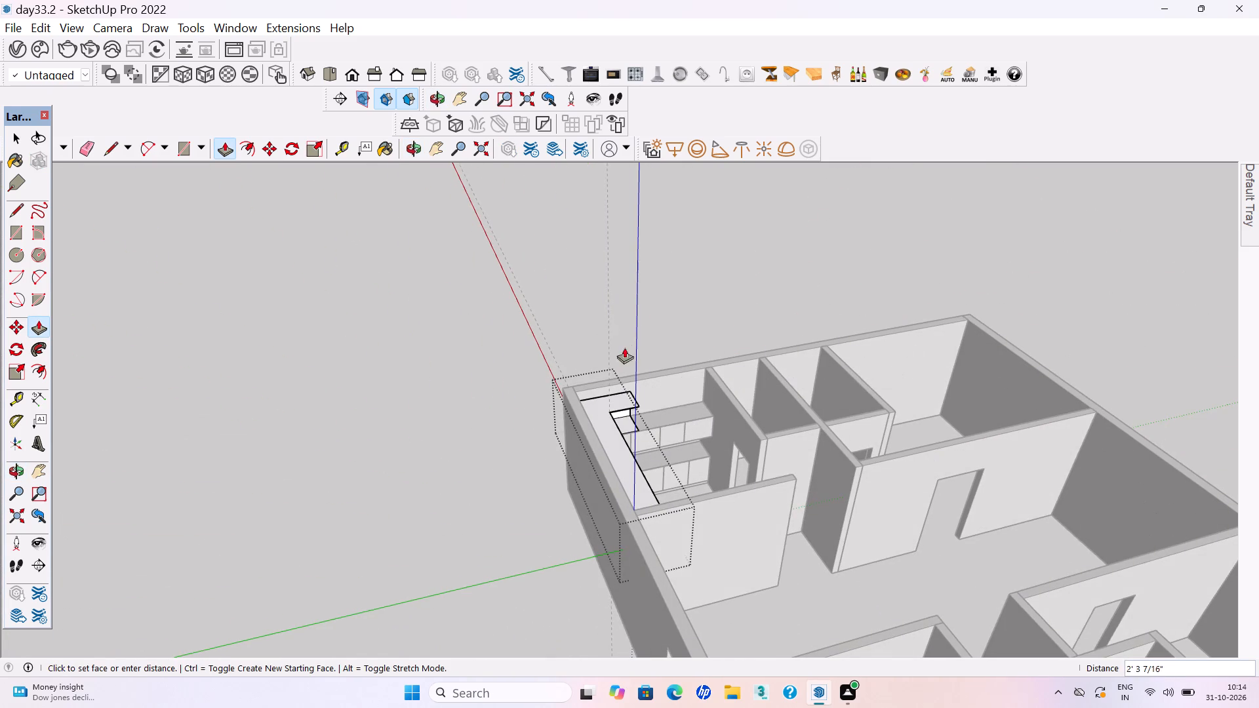
pyautogui.scroll(5, 633, 345)
pyautogui.scroll(3, 702, 371)
pyautogui.click(725, 374)
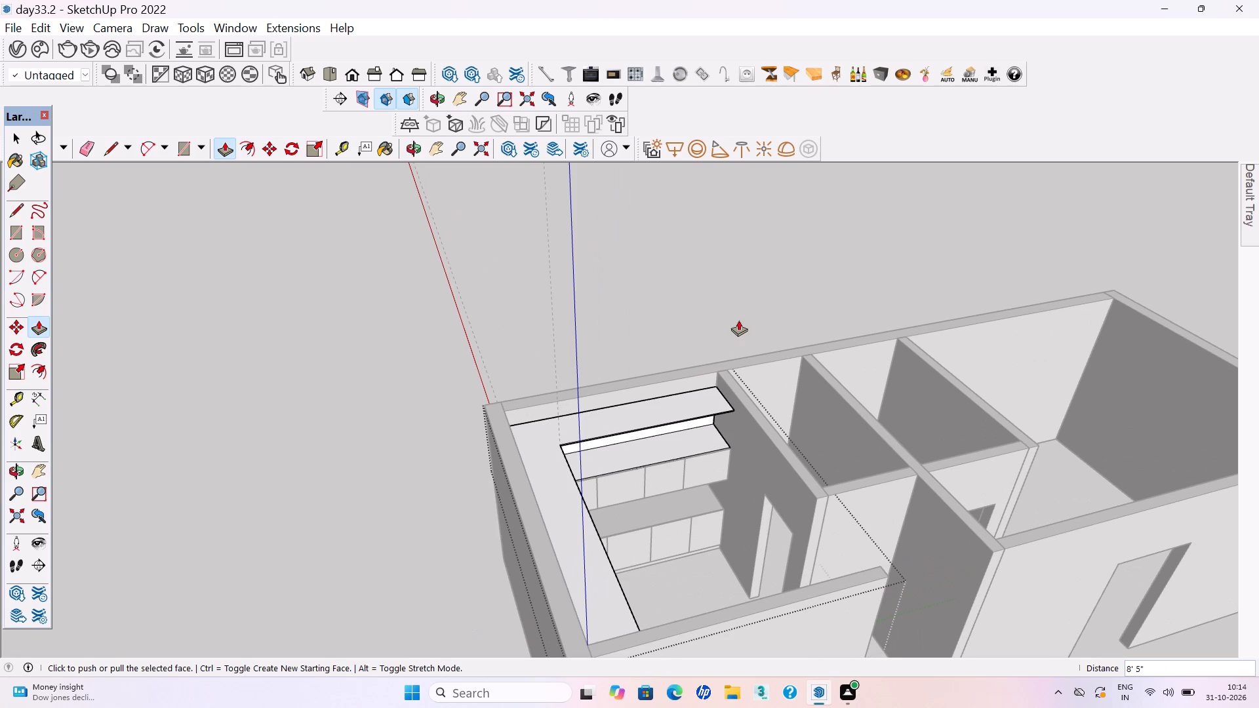
pyautogui.press('space')
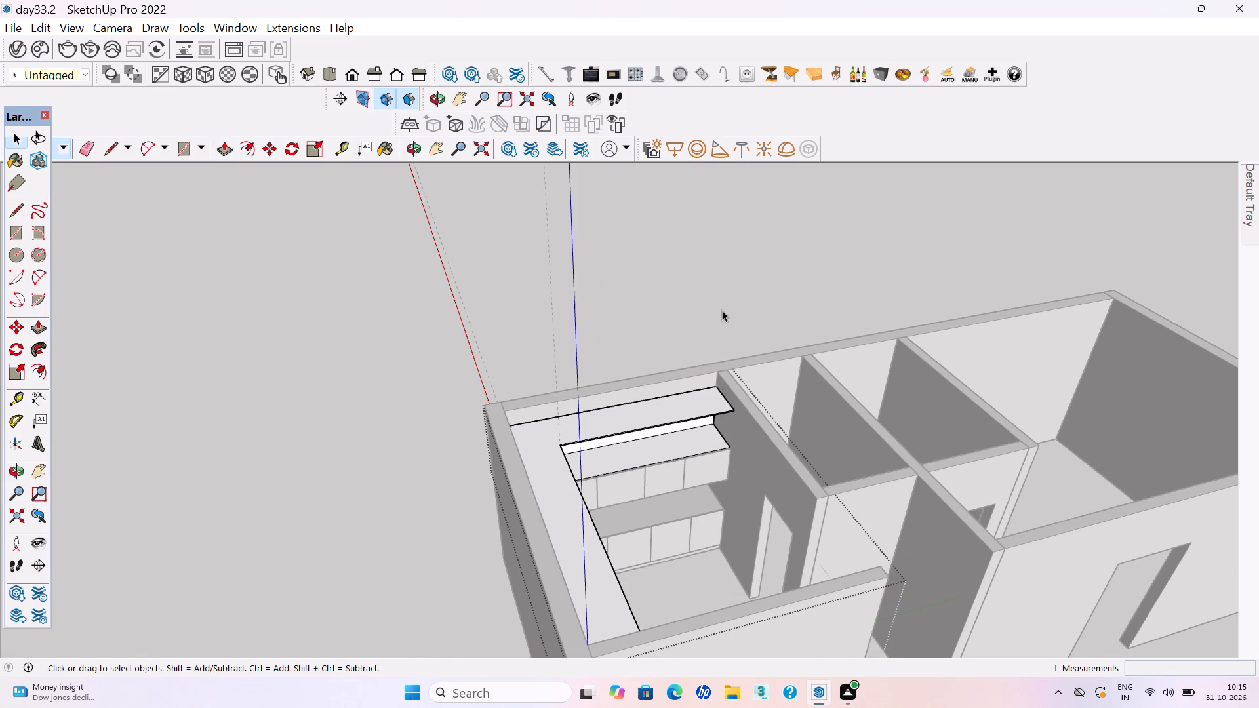
pyautogui.click(722, 310)
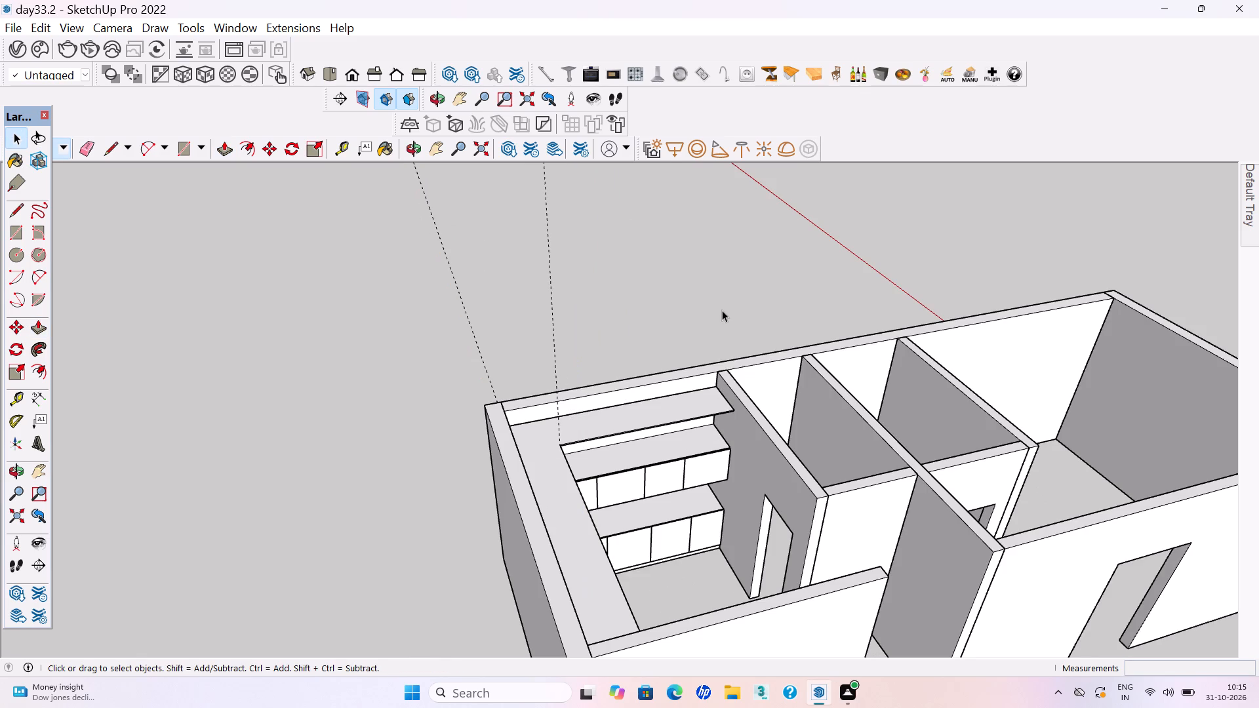
# Save the model.
pyautogui.hotkey('ctrl', 's')
pyautogui.hotkey('ctrl', 's')
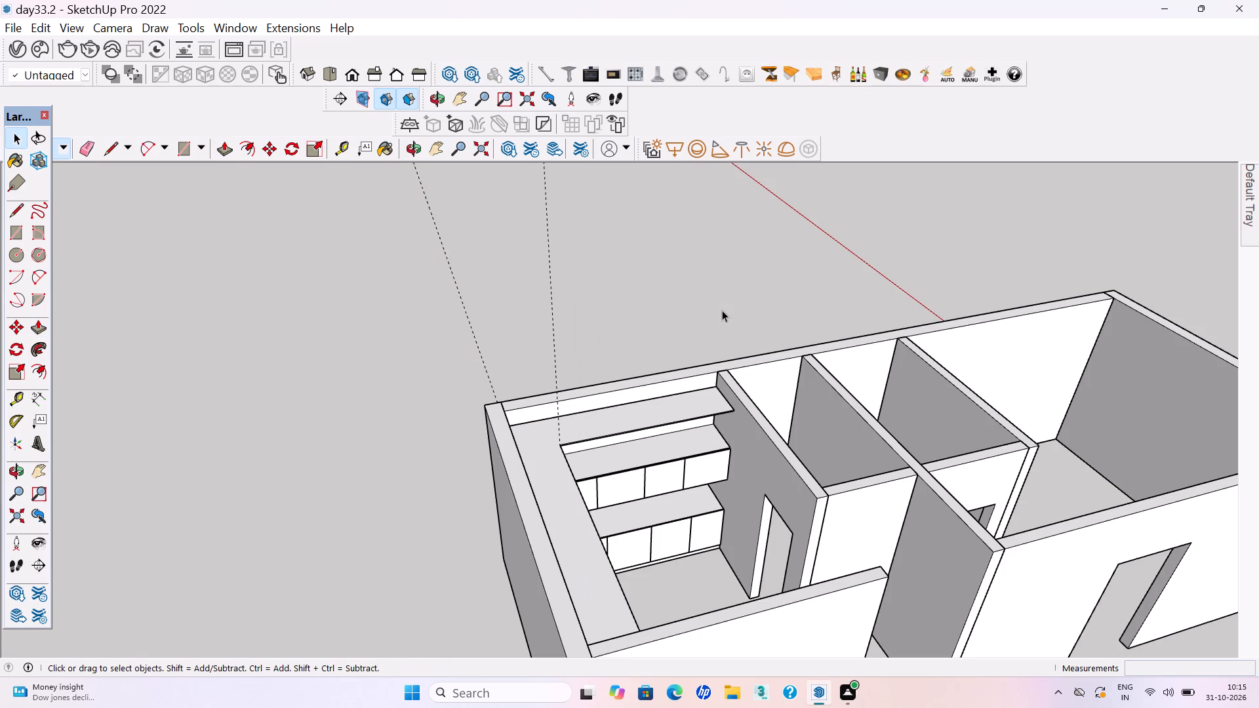
# Draw a full-height rectangle about 2'9" by 2'3" on the loft cabinet's open front, starting at the upper corner beside the partition wall.
pyautogui.scroll(-5, 409, 369)
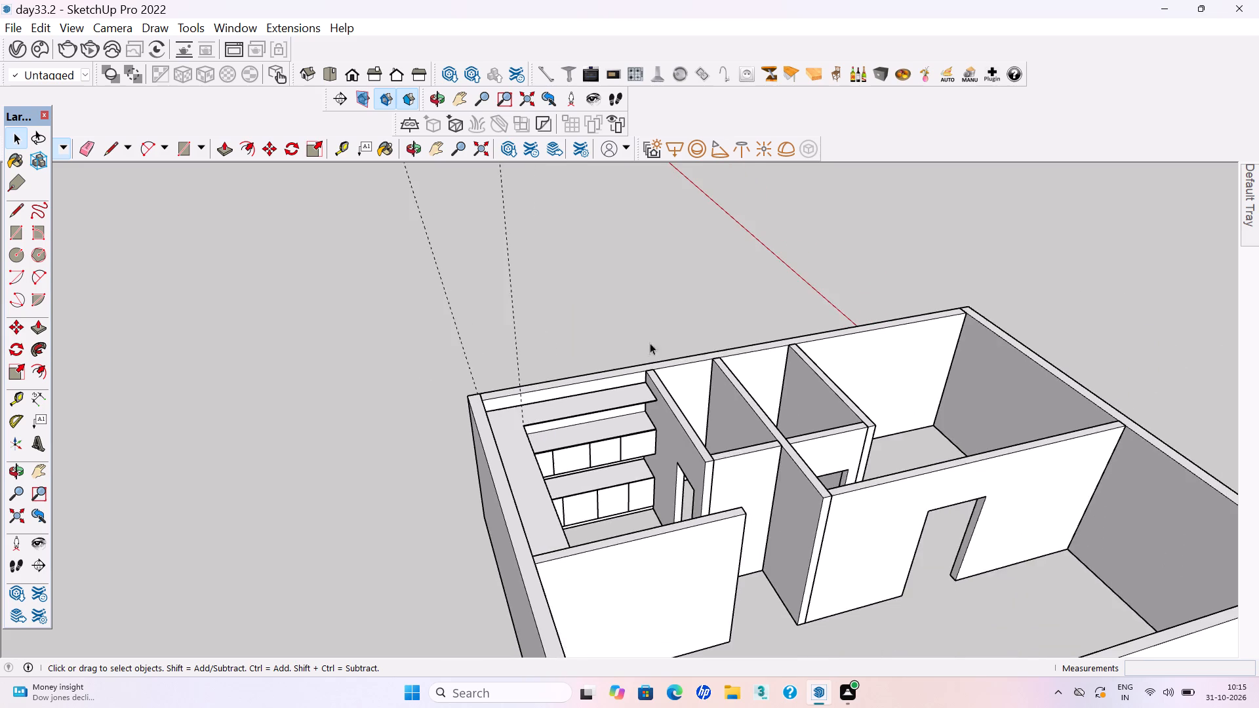
pyautogui.scroll(-3, 650, 343)
pyautogui.moveTo(787, 332); pyautogui.dragTo(191, 355, button='middle')
pyautogui.scroll(4, 374, 315)
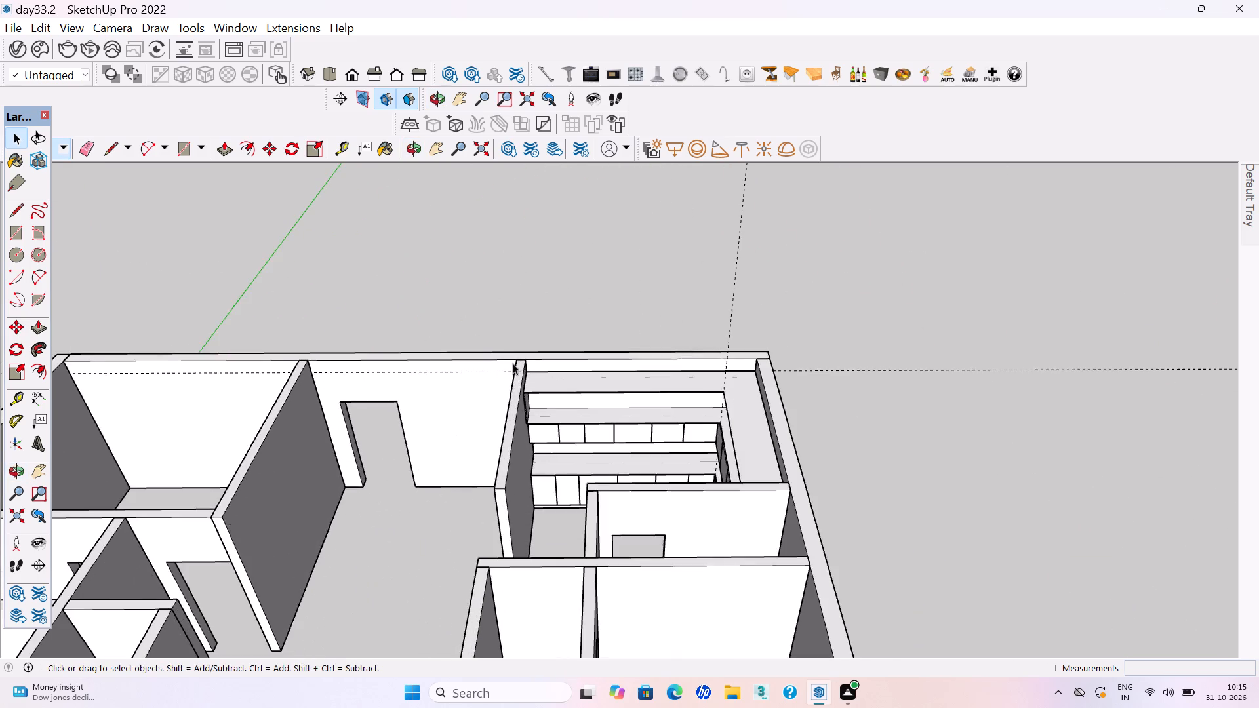
pyautogui.scroll(12, 548, 391)
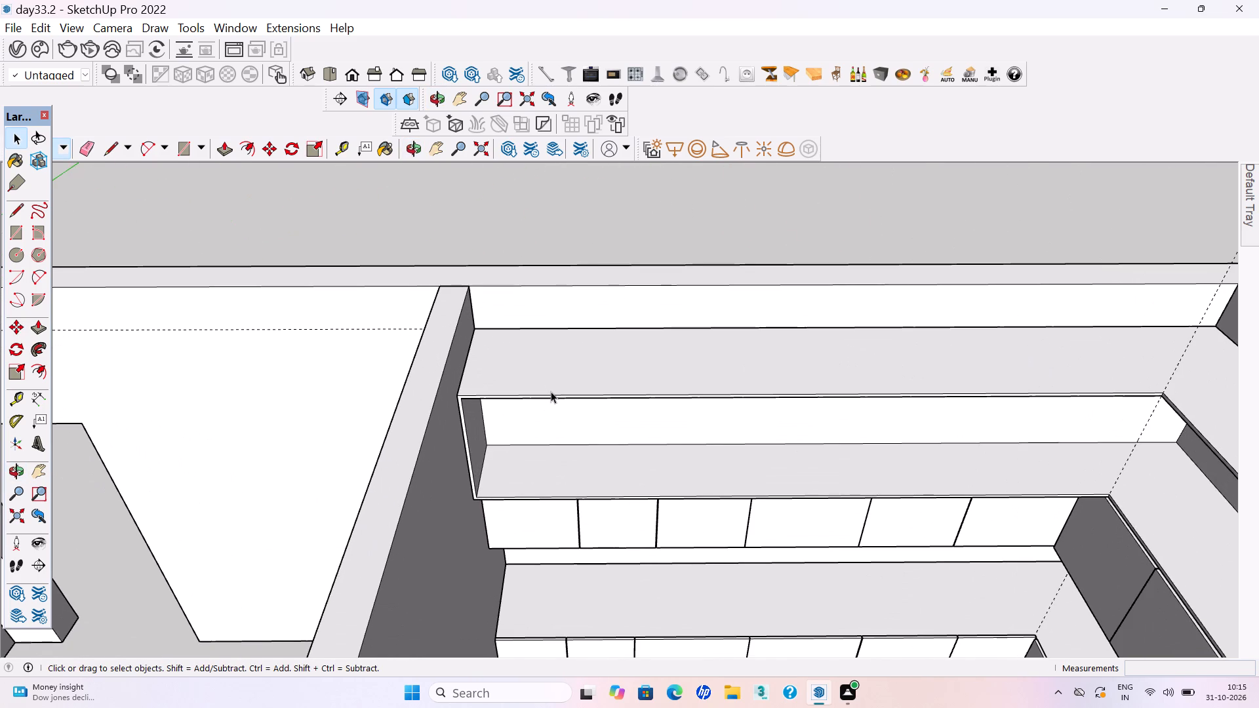
pyautogui.press('r')
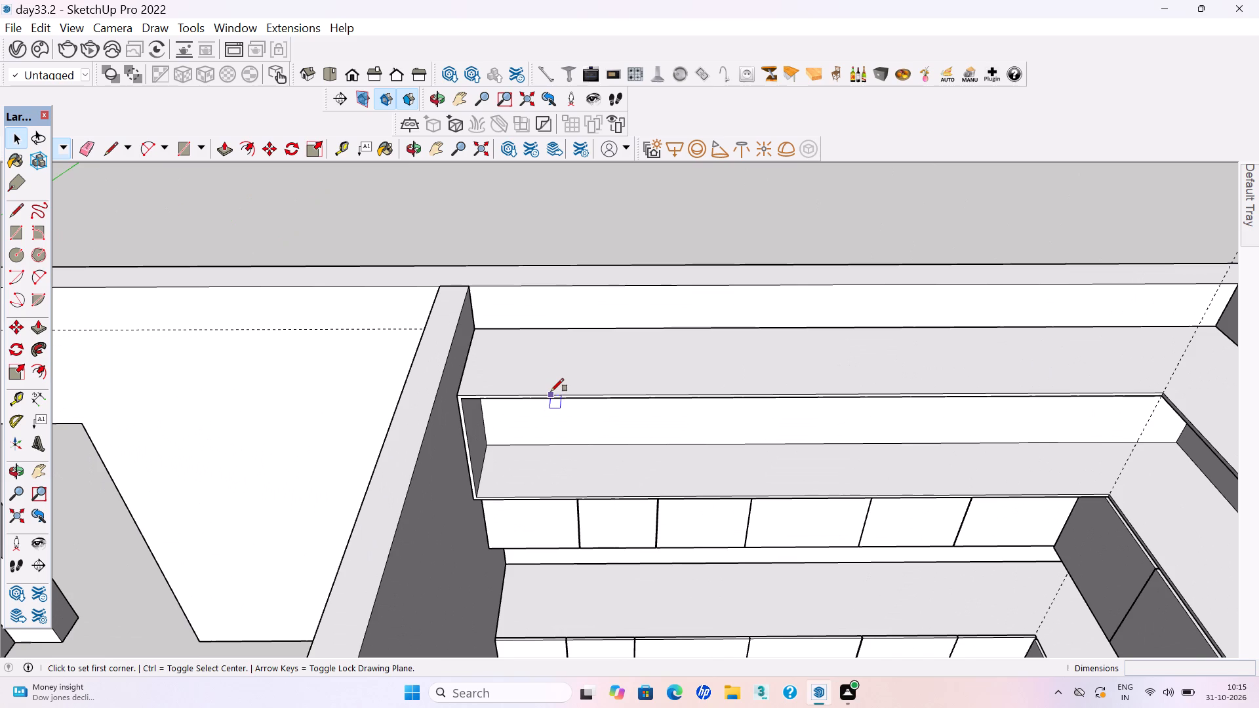
pyautogui.scroll(-1, 462, 410)
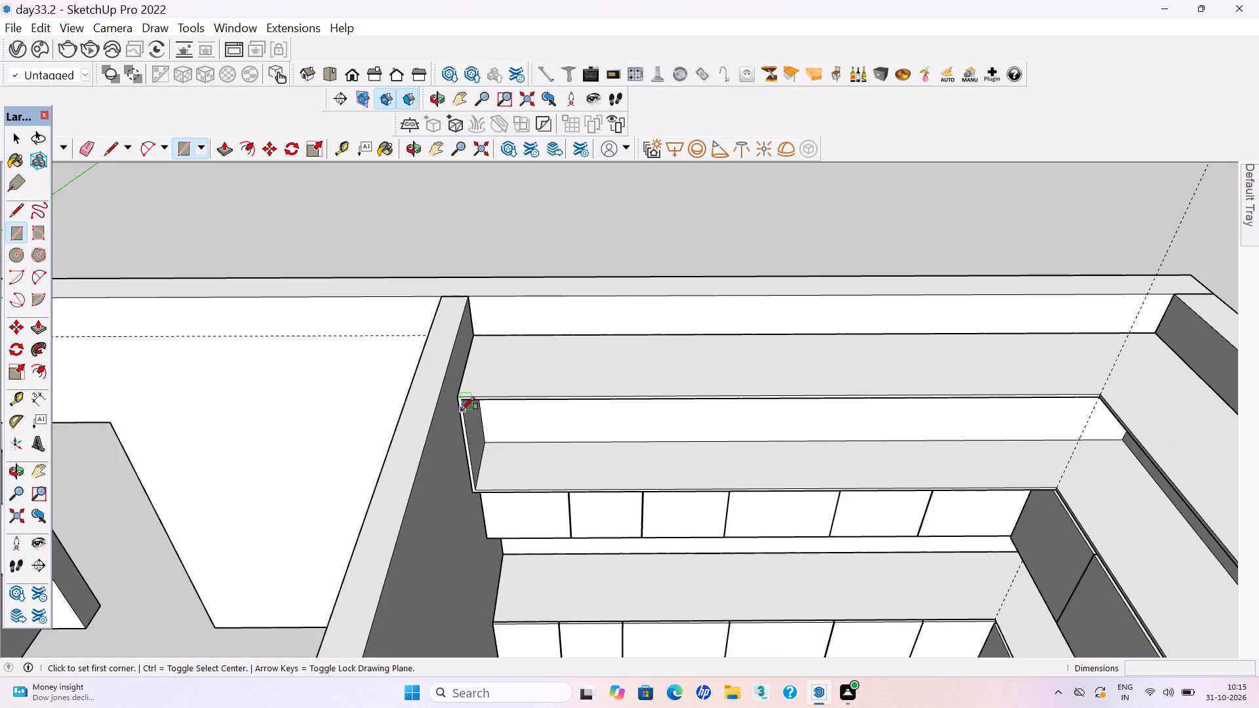
pyautogui.scroll(2, 568, 416)
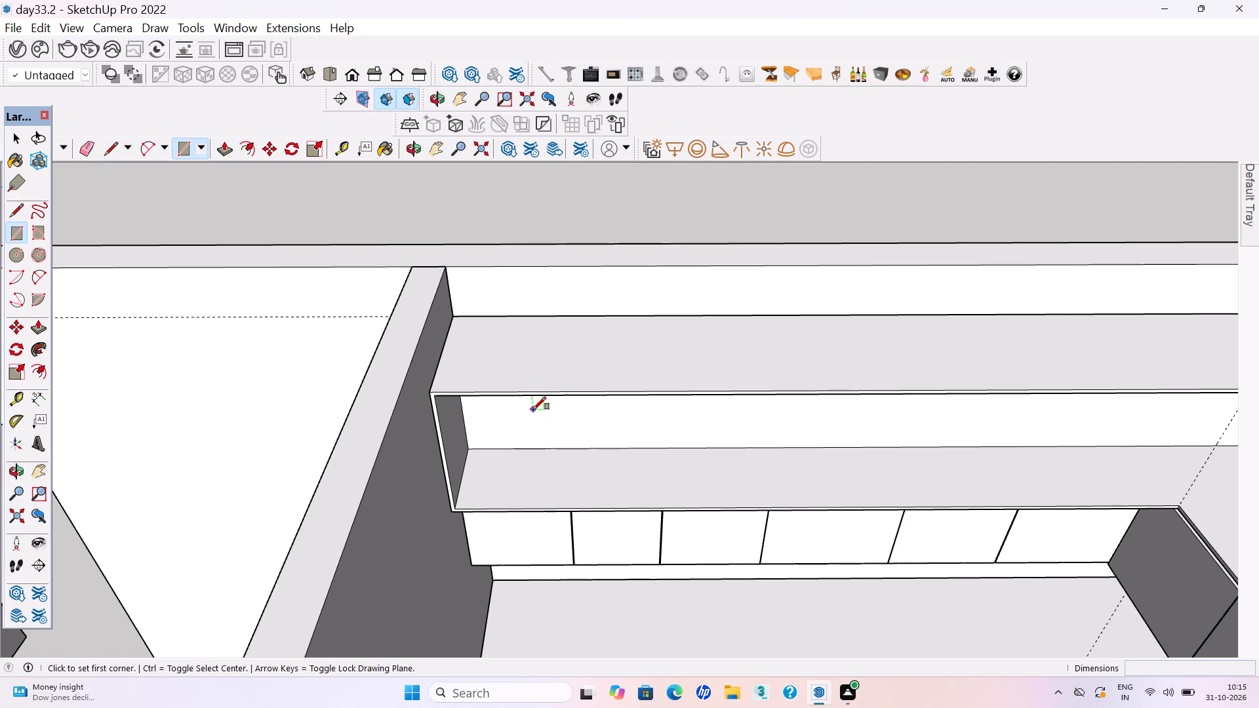
pyautogui.scroll(1, 523, 409)
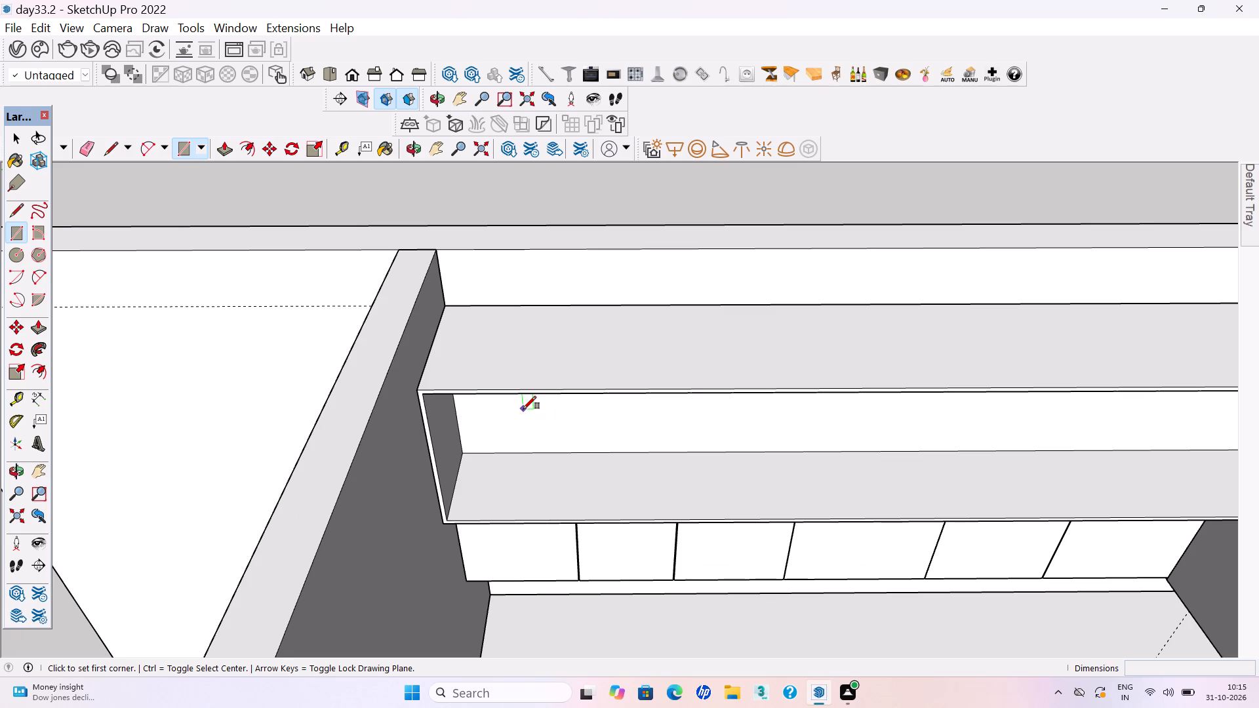
pyautogui.scroll(9, 450, 397)
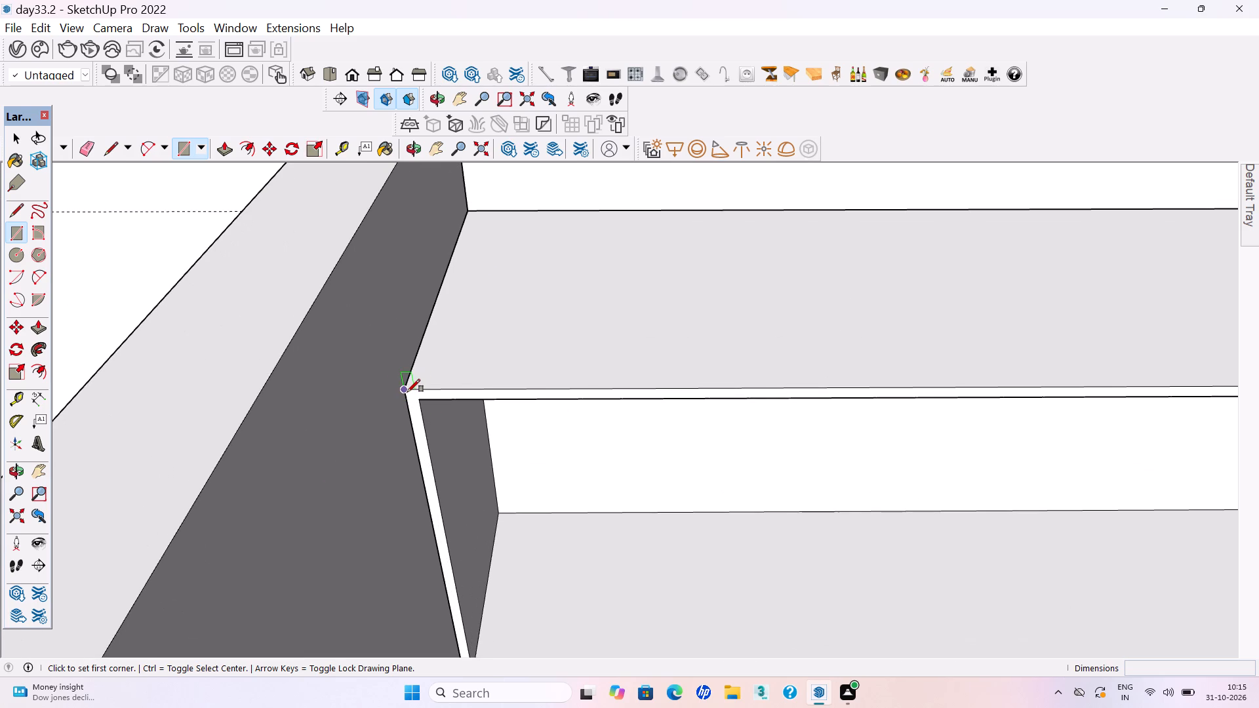
pyautogui.click(405, 392)
pyautogui.scroll(-12, 405, 392)
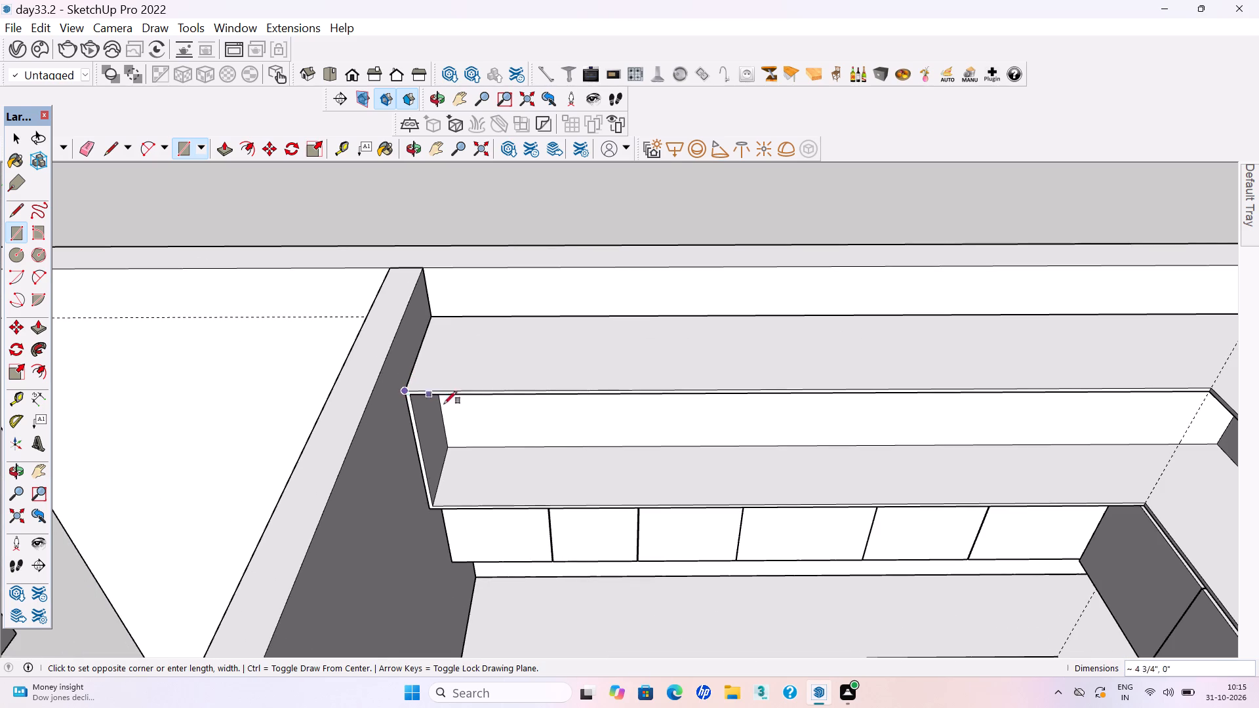
pyautogui.click(604, 505)
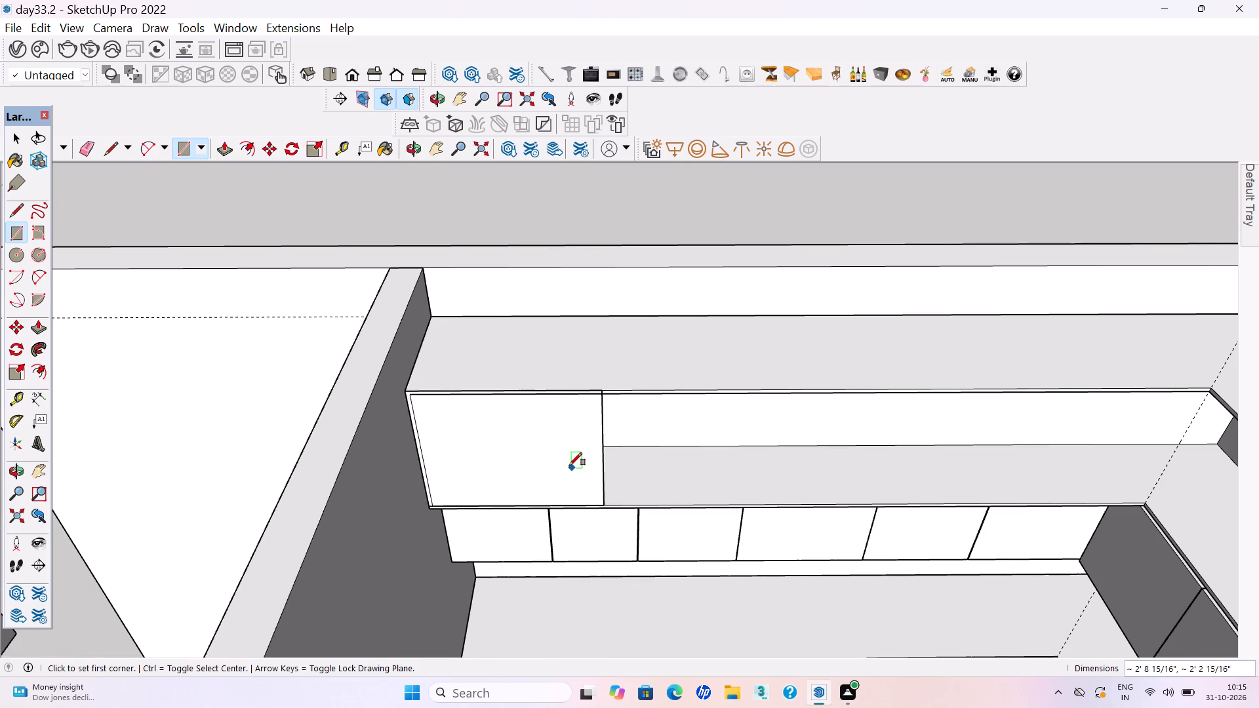
# Extrude the loft's first front-panel rectangle 18 mm outward and make the whole panel a group.
pyautogui.press('p')
pyautogui.press('Return')
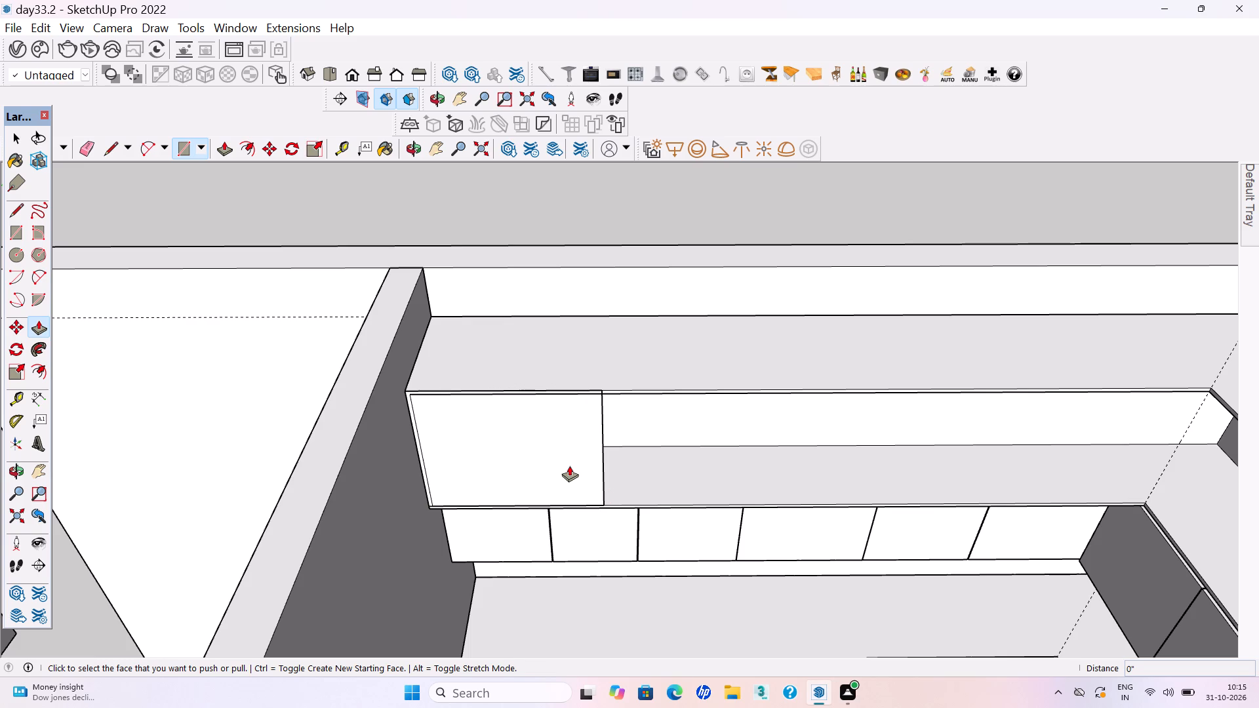
pyautogui.click(569, 465)
pyautogui.write('18mm')
pyautogui.press('Return')
pyautogui.press('space')
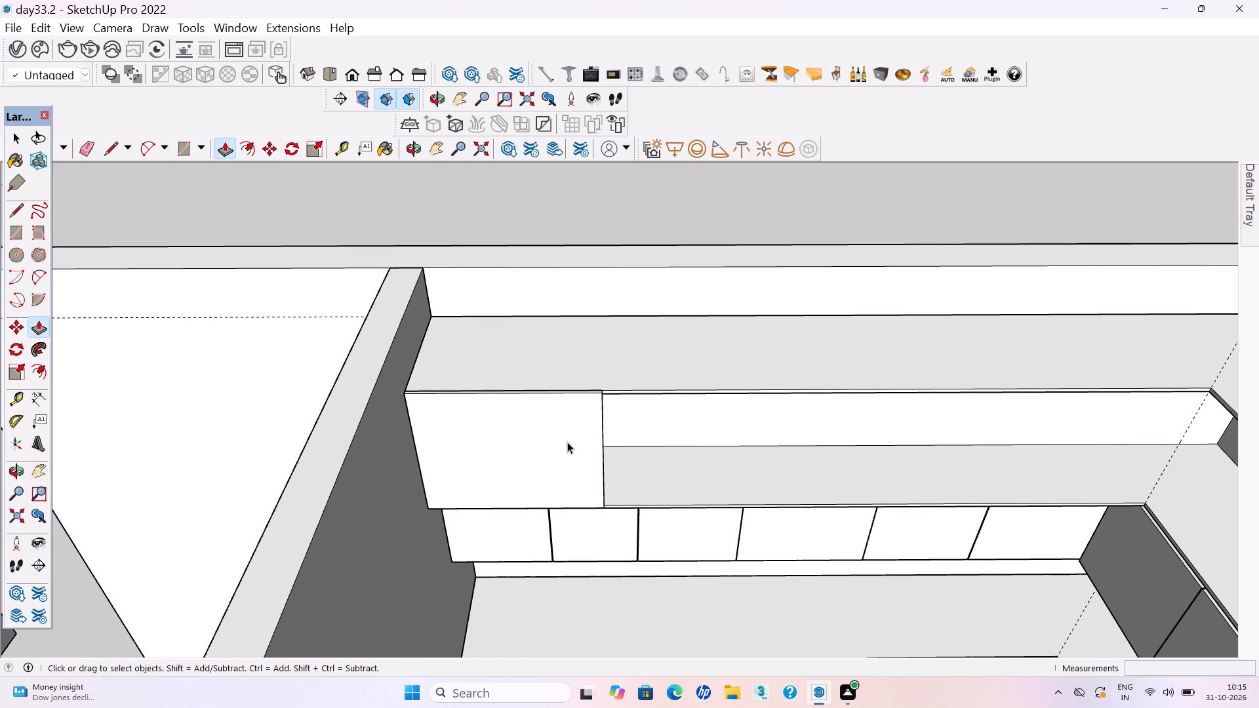
pyautogui.scroll(8, 559, 403)
pyautogui.moveTo(559, 400); pyautogui.dragTo(562, 431, button='middle')
pyautogui.scroll(3, 560, 425)
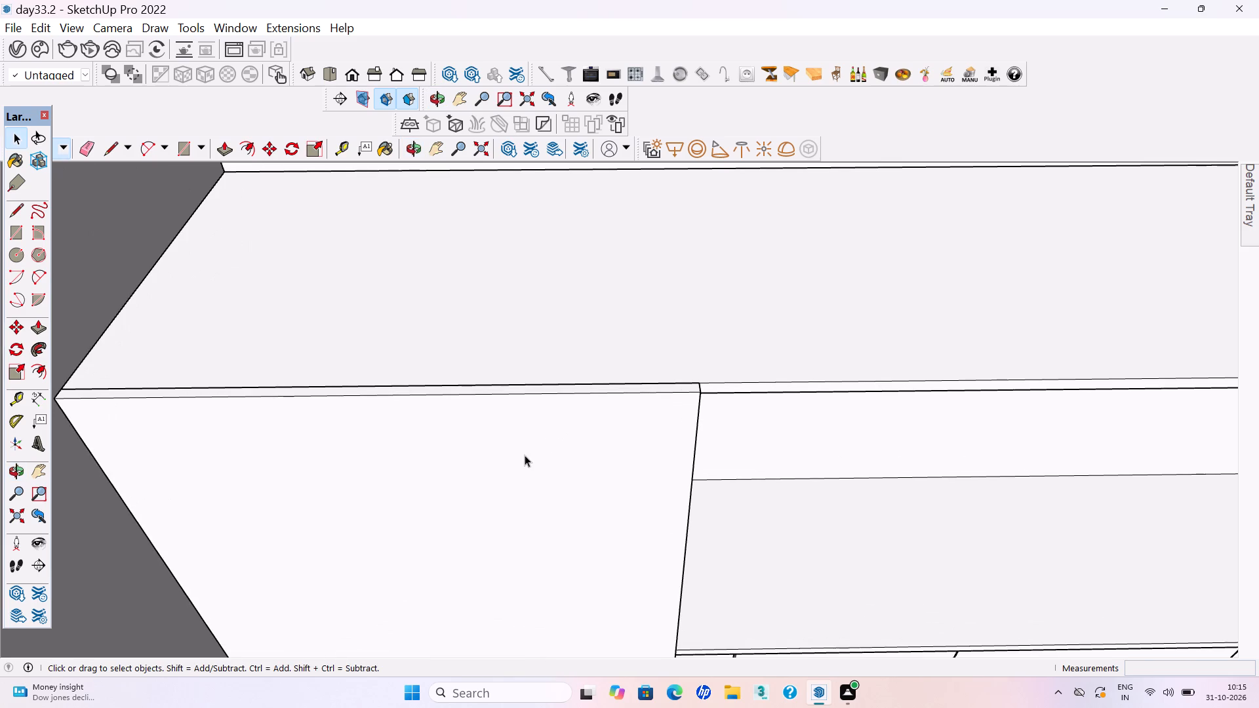
pyautogui.tripleClick(523, 456)
pyautogui.rightClick(523, 455)
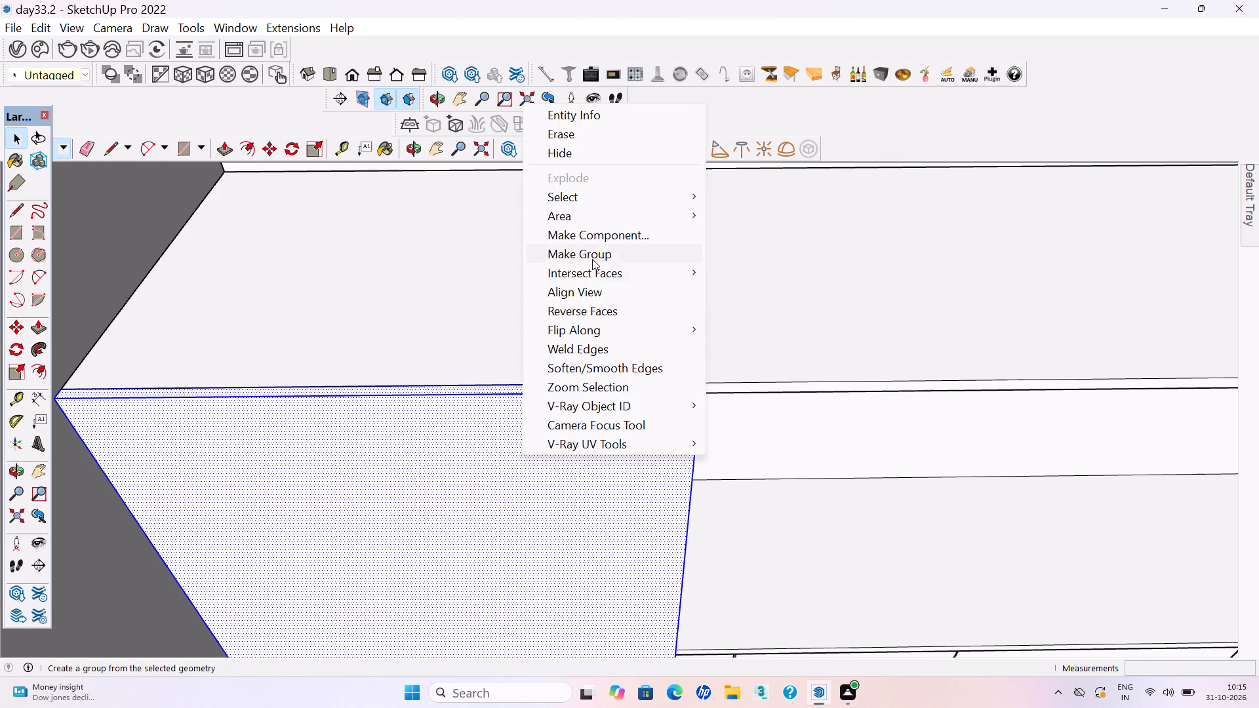
pyautogui.click(592, 259)
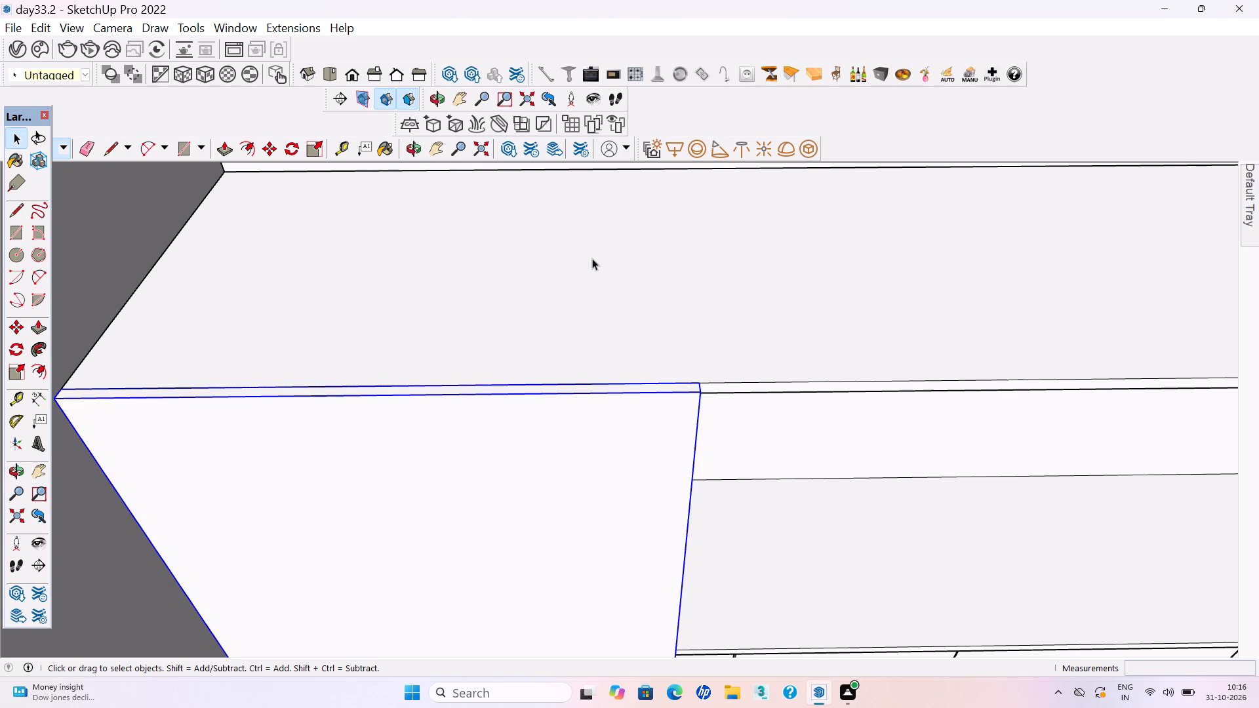
# Draw a second full-height rectangle about 2'11" by 2'3" on the loft front, directly beside the first panel.
pyautogui.press('r')
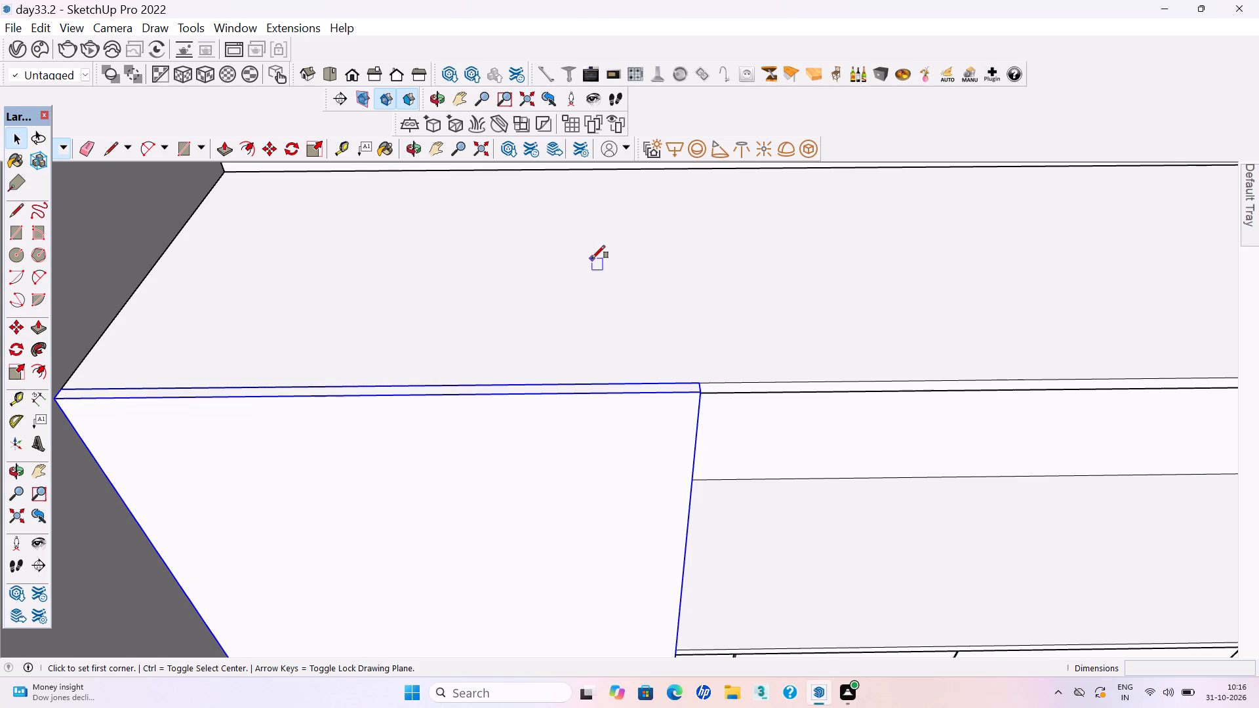
pyautogui.scroll(-1, 608, 278)
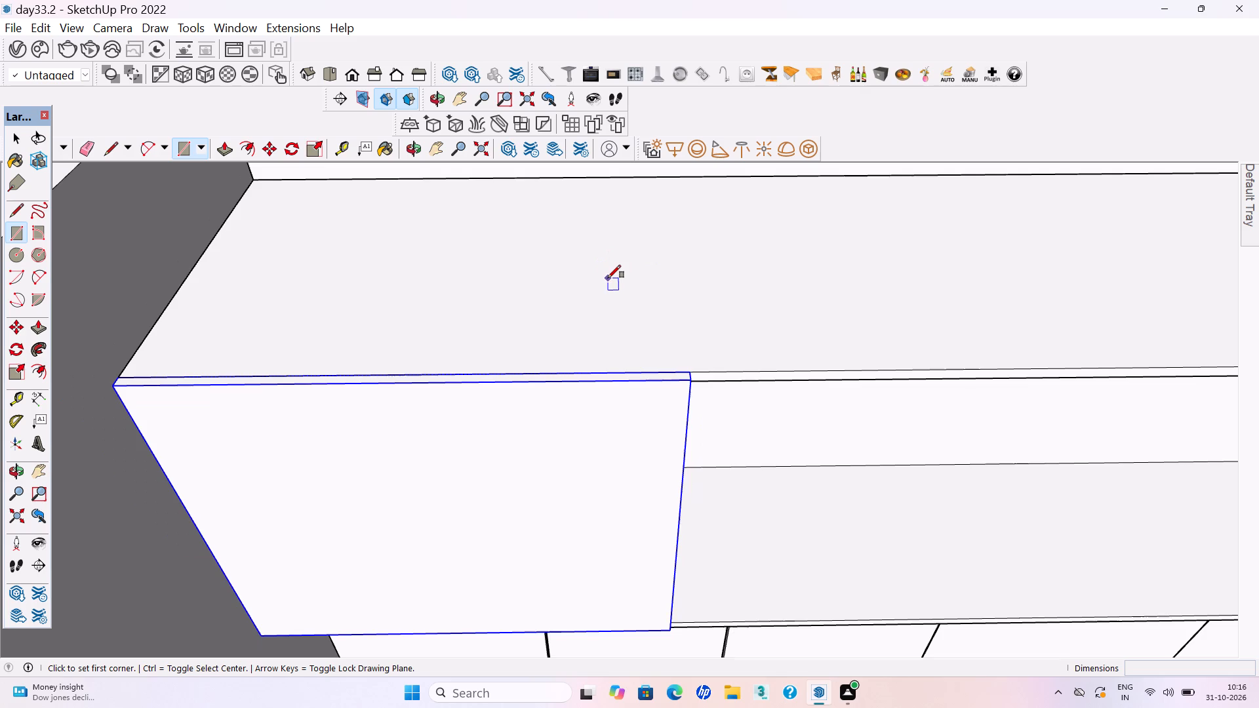
pyautogui.scroll(-4, 280, 378)
pyautogui.scroll(14, 628, 370)
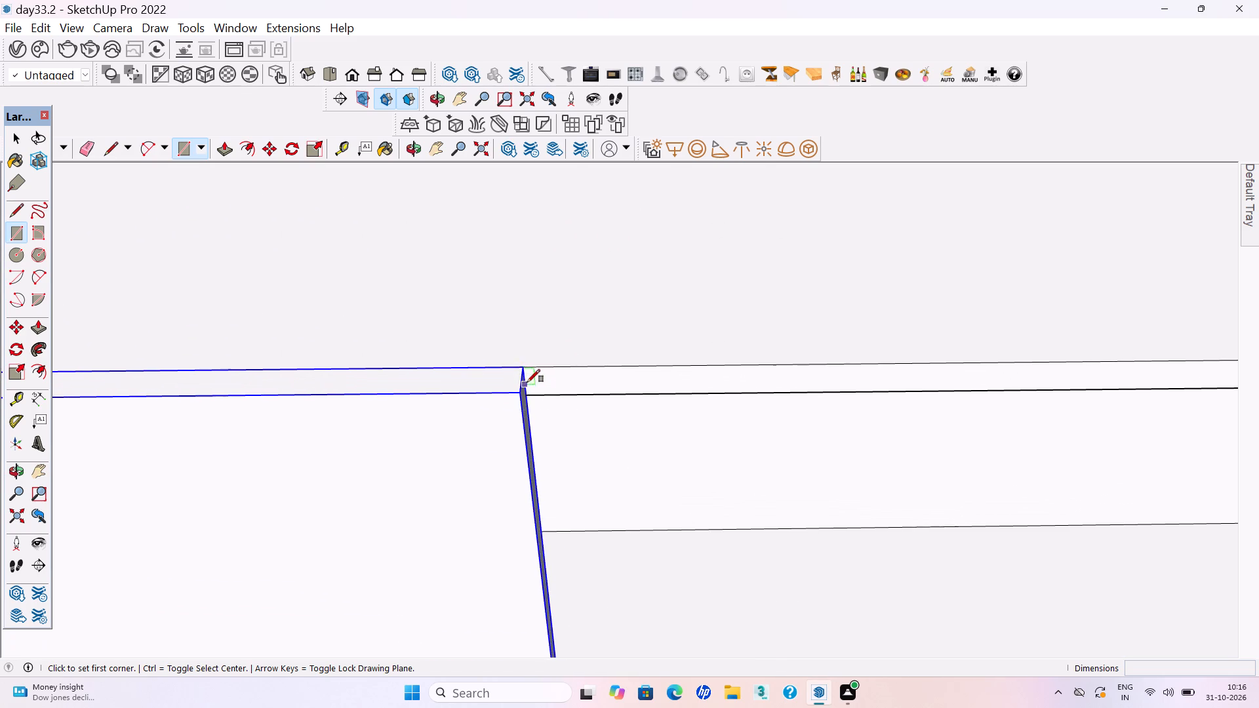
pyautogui.click(532, 368)
pyautogui.scroll(-11, 532, 368)
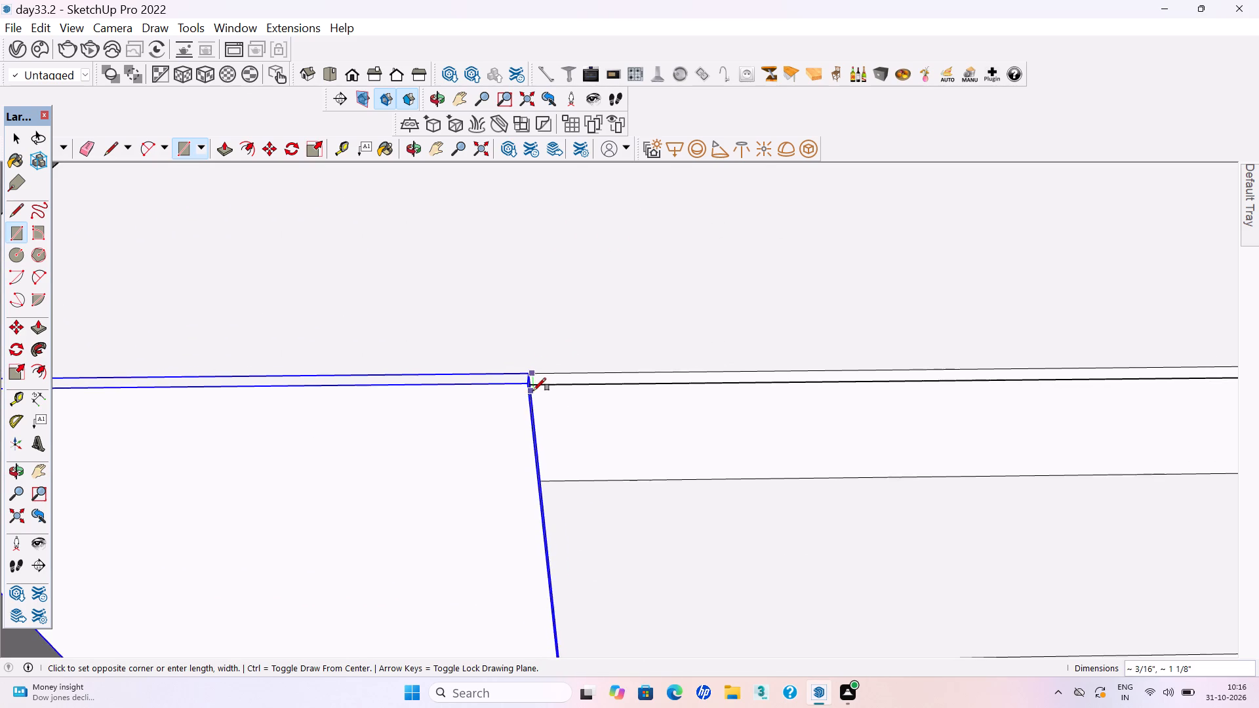
pyautogui.scroll(-13, 533, 391)
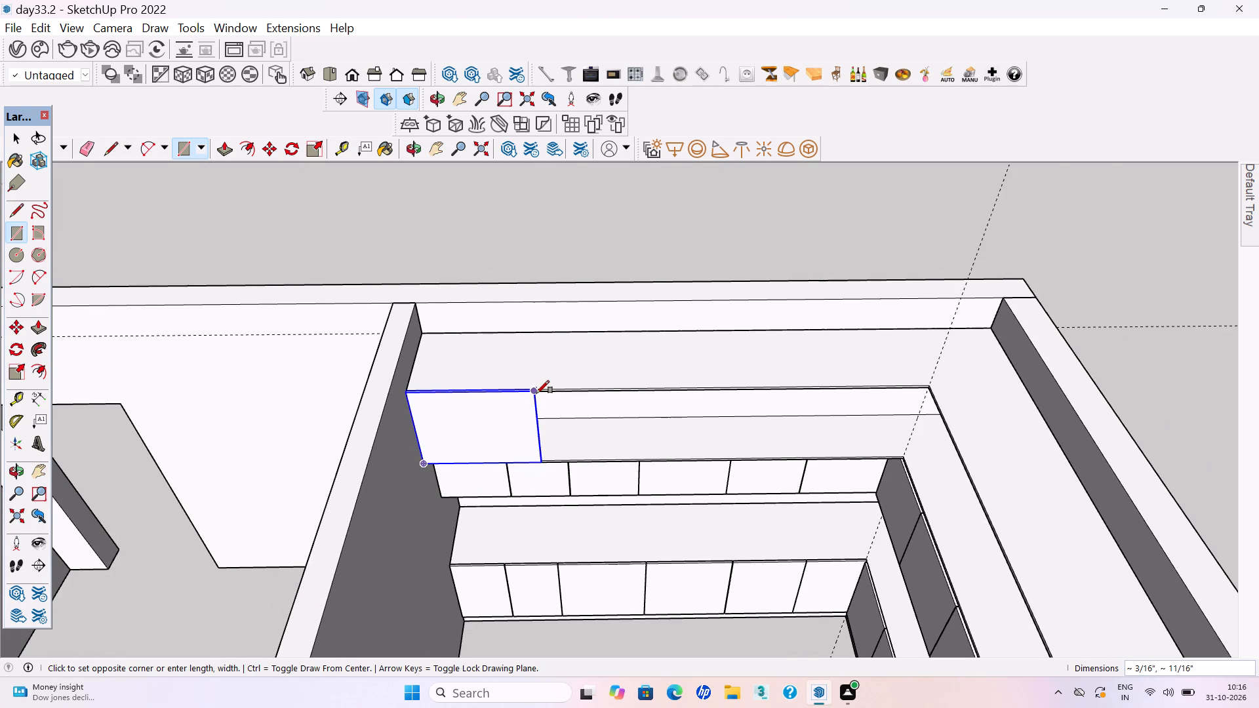
pyautogui.scroll(-2, 536, 393)
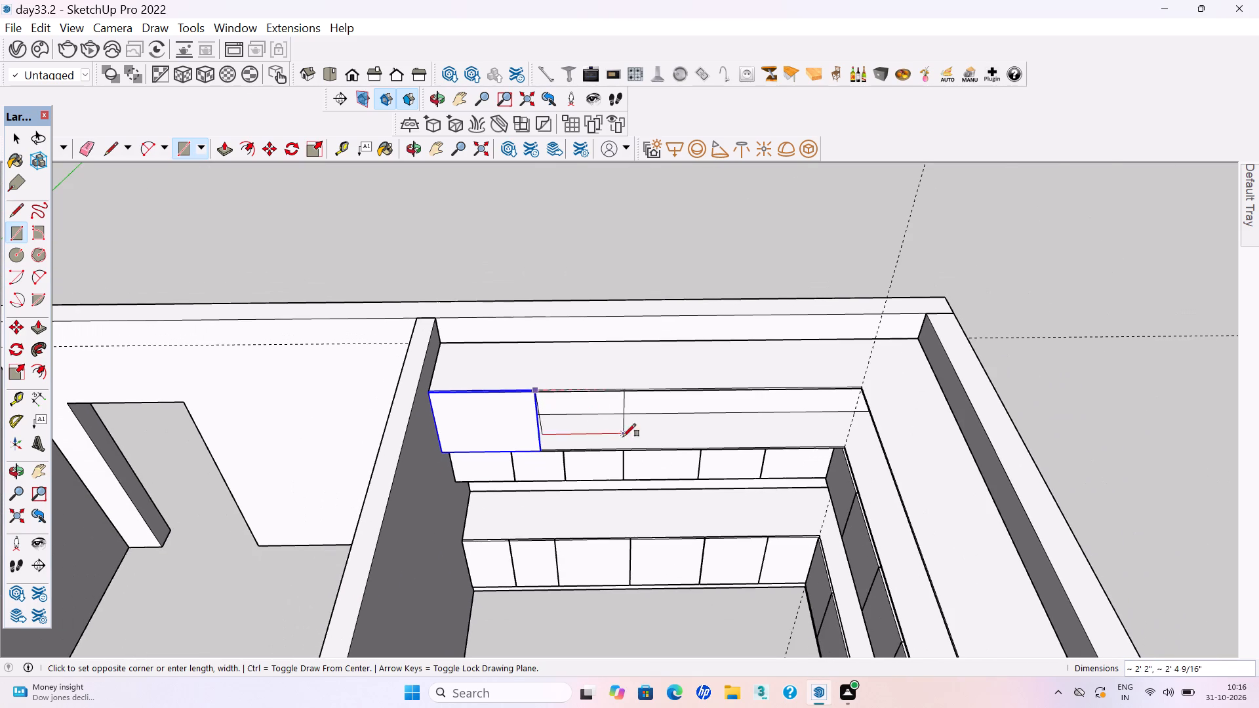
pyautogui.click(642, 445)
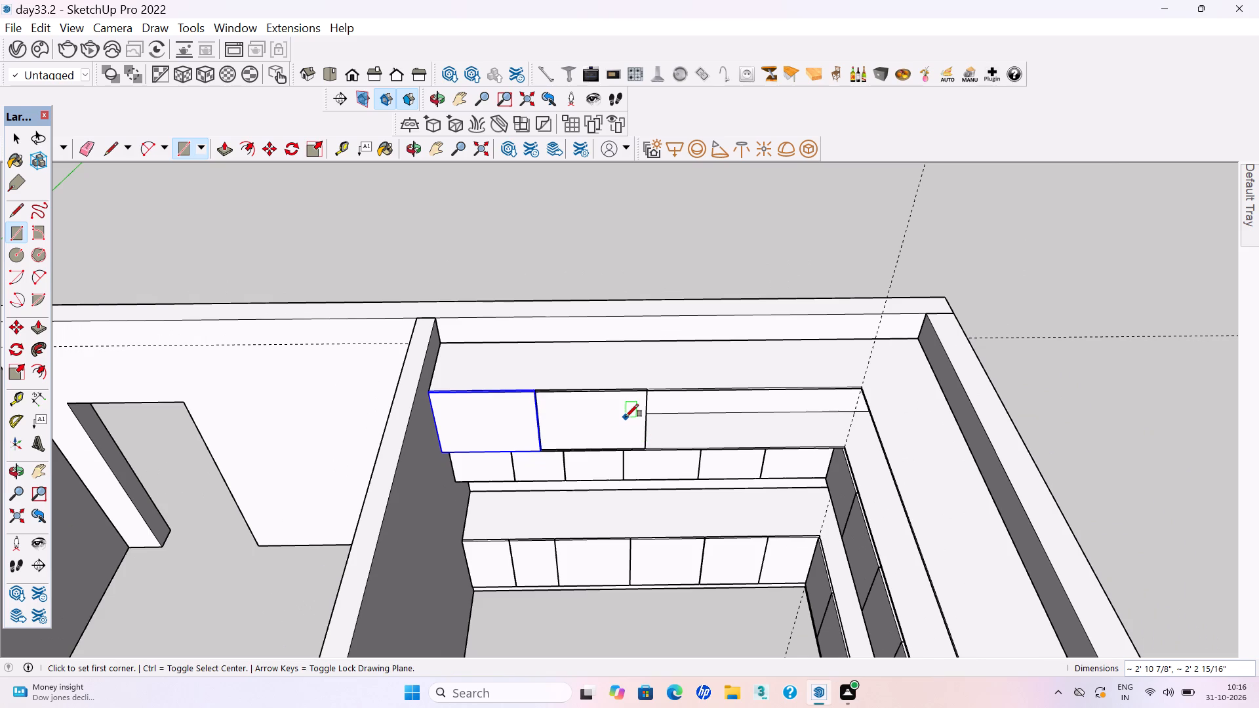
# Extrude the second loft panel rectangle flush with the first panel's face and make the panel a group.
pyautogui.press('p')
pyautogui.scroll(4, 637, 420)
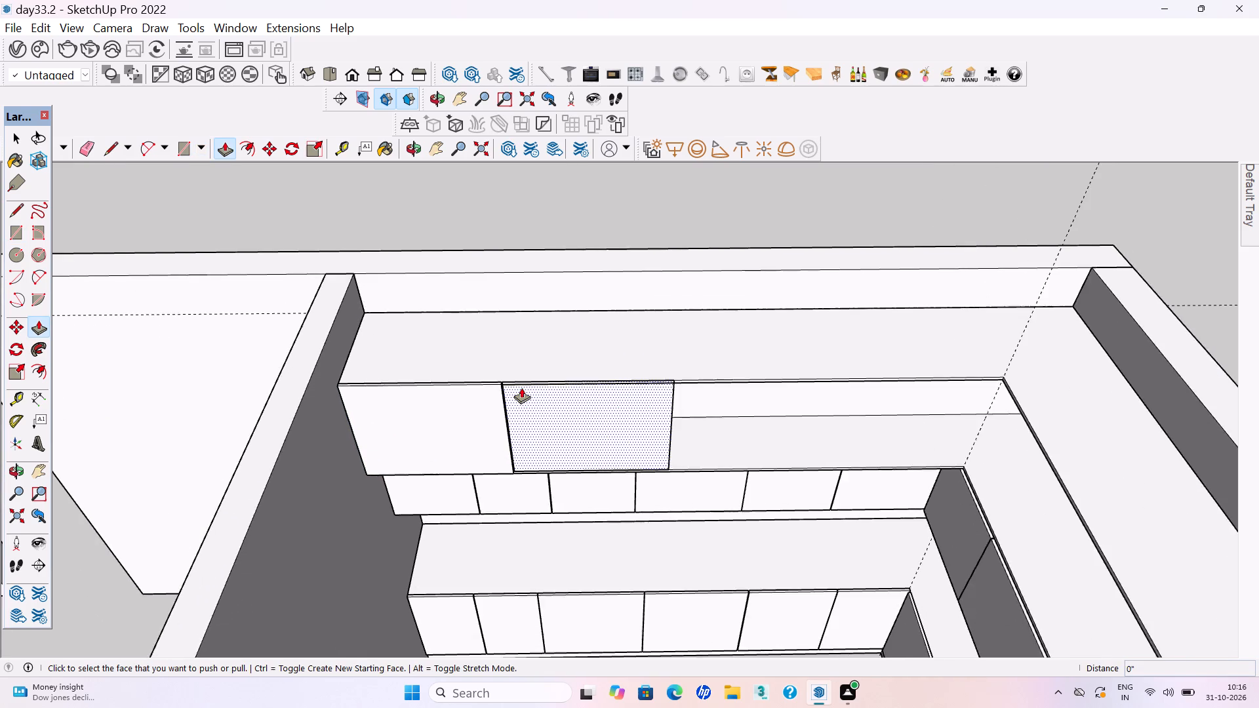
pyautogui.scroll(14, 513, 387)
pyautogui.click(504, 385)
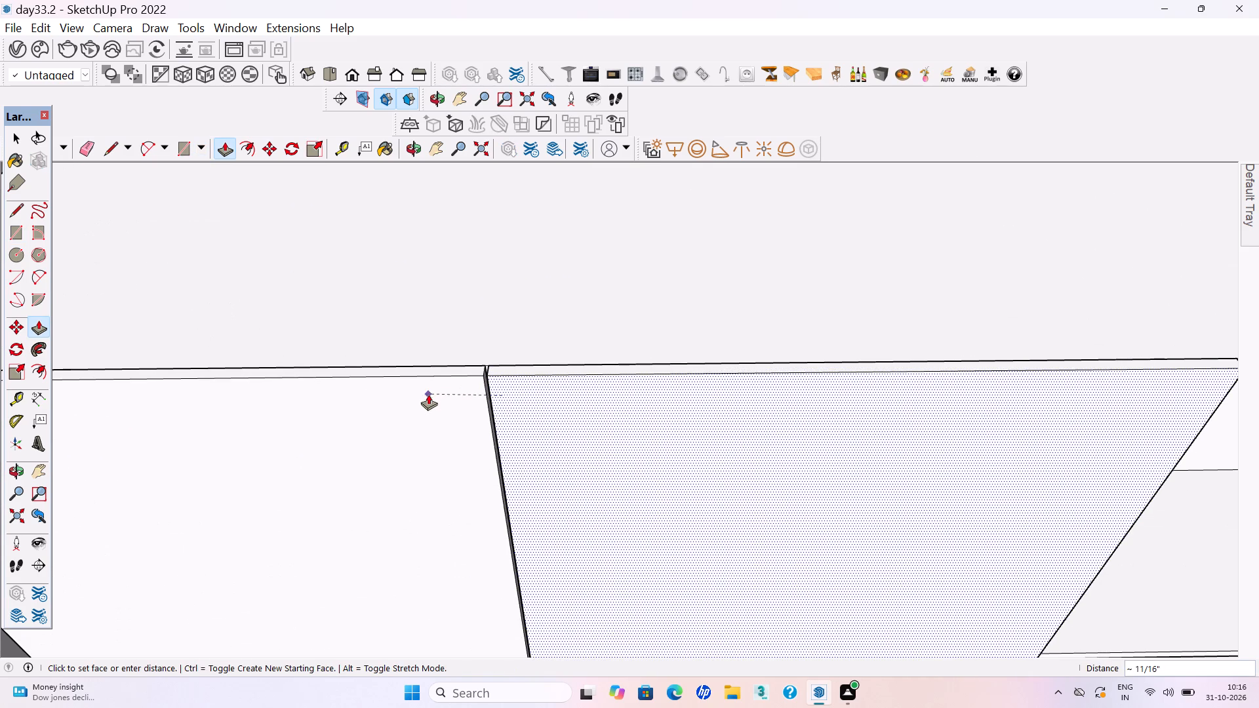
pyautogui.click(428, 394)
pyautogui.press('space')
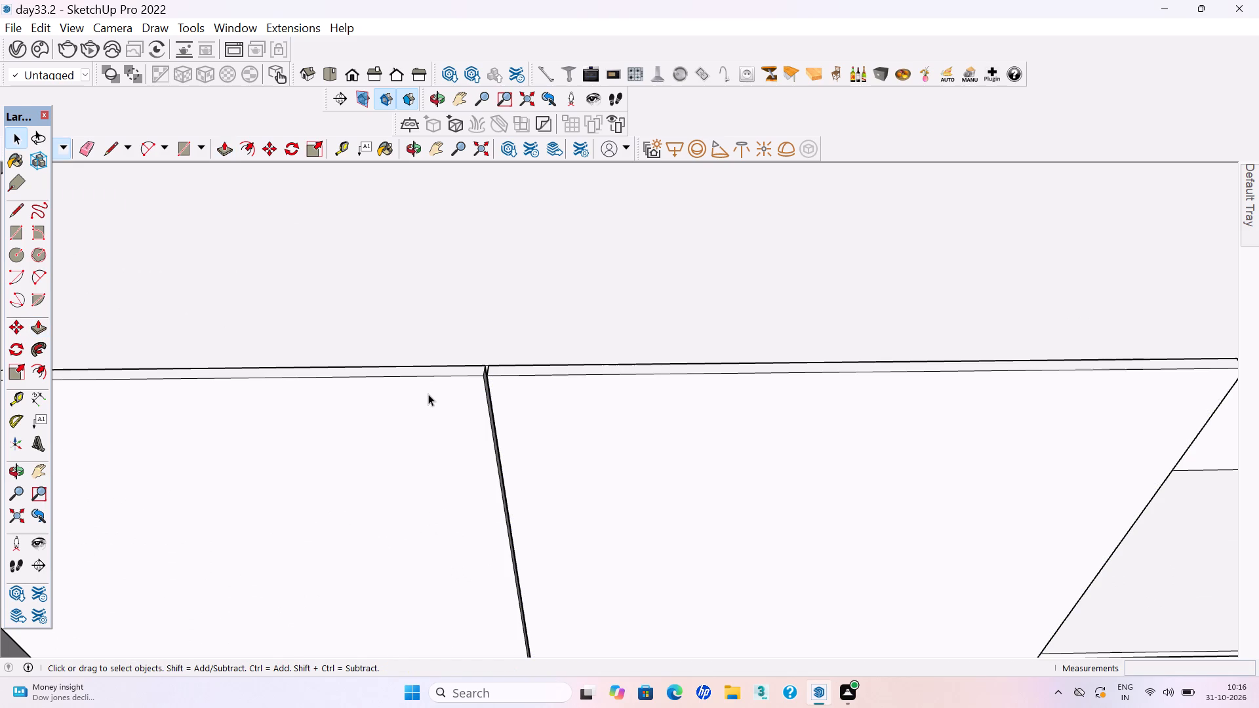
pyautogui.tripleClick(586, 463)
pyautogui.click(586, 463)
pyautogui.rightClick(586, 463)
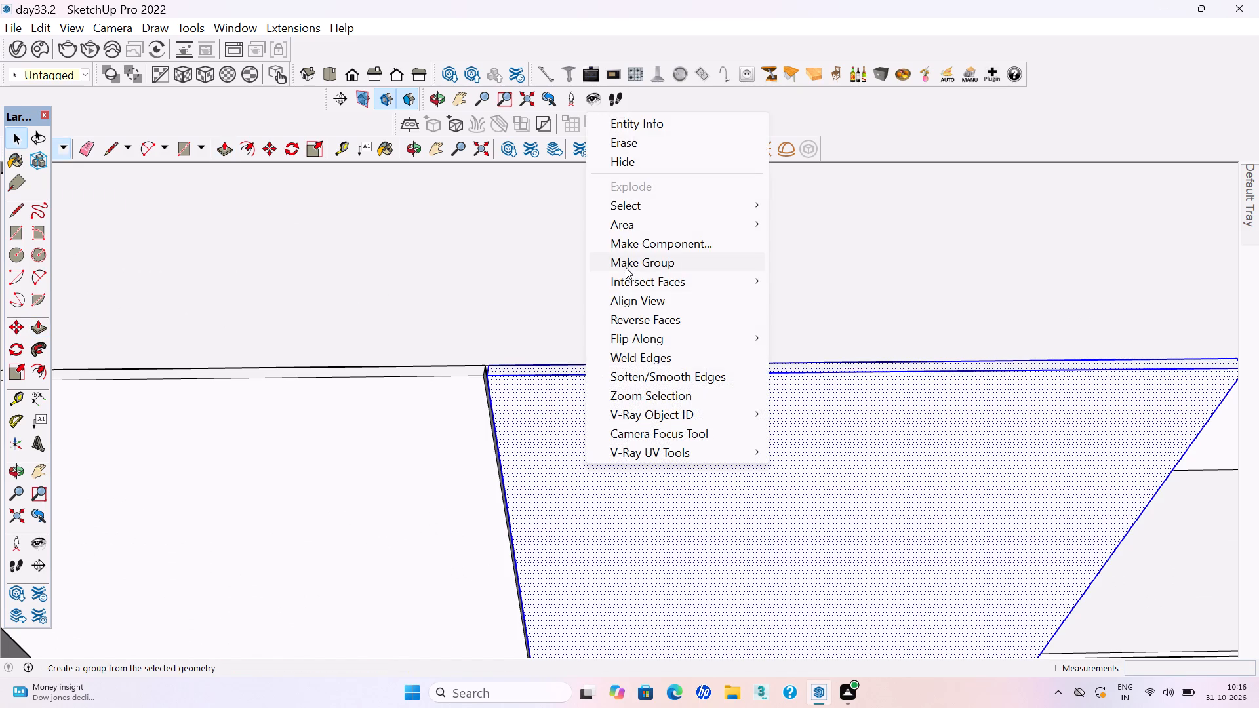
pyautogui.click(627, 265)
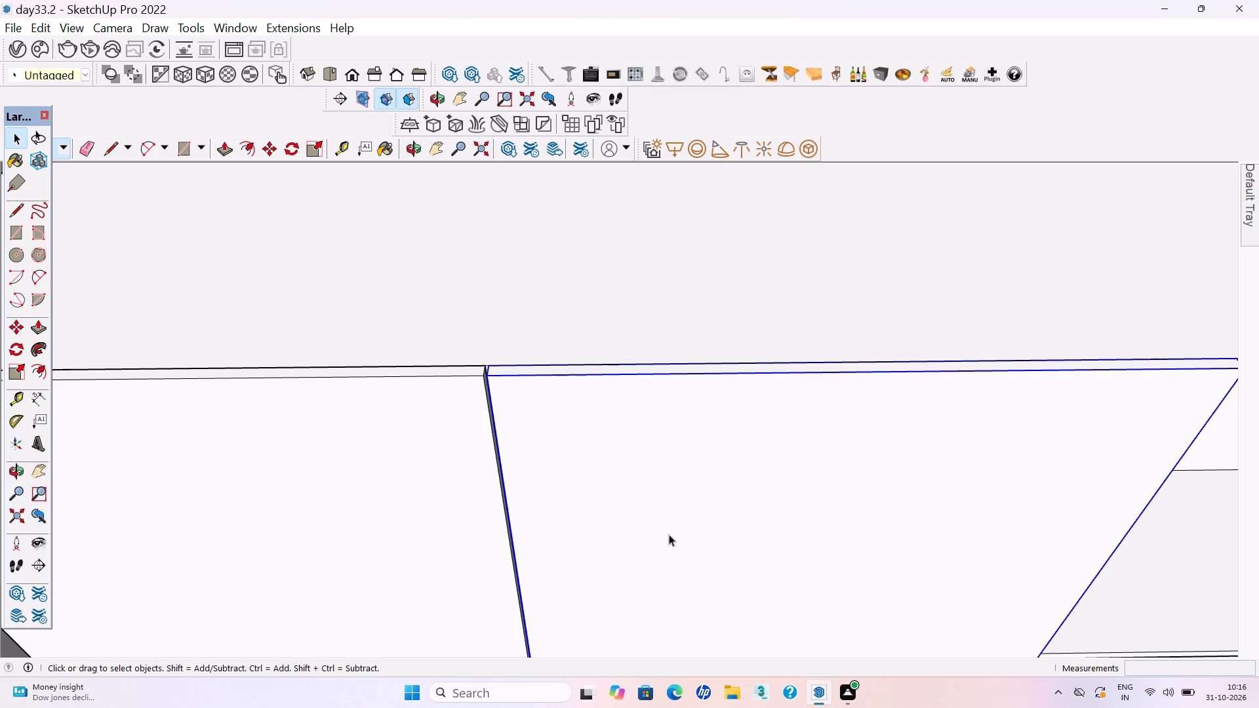
# Draw a third full-height rectangle about 2'10" by 2'3" on the loft cabinet's open front, directly beside the second panel.
pyautogui.scroll(-15, 633, 543)
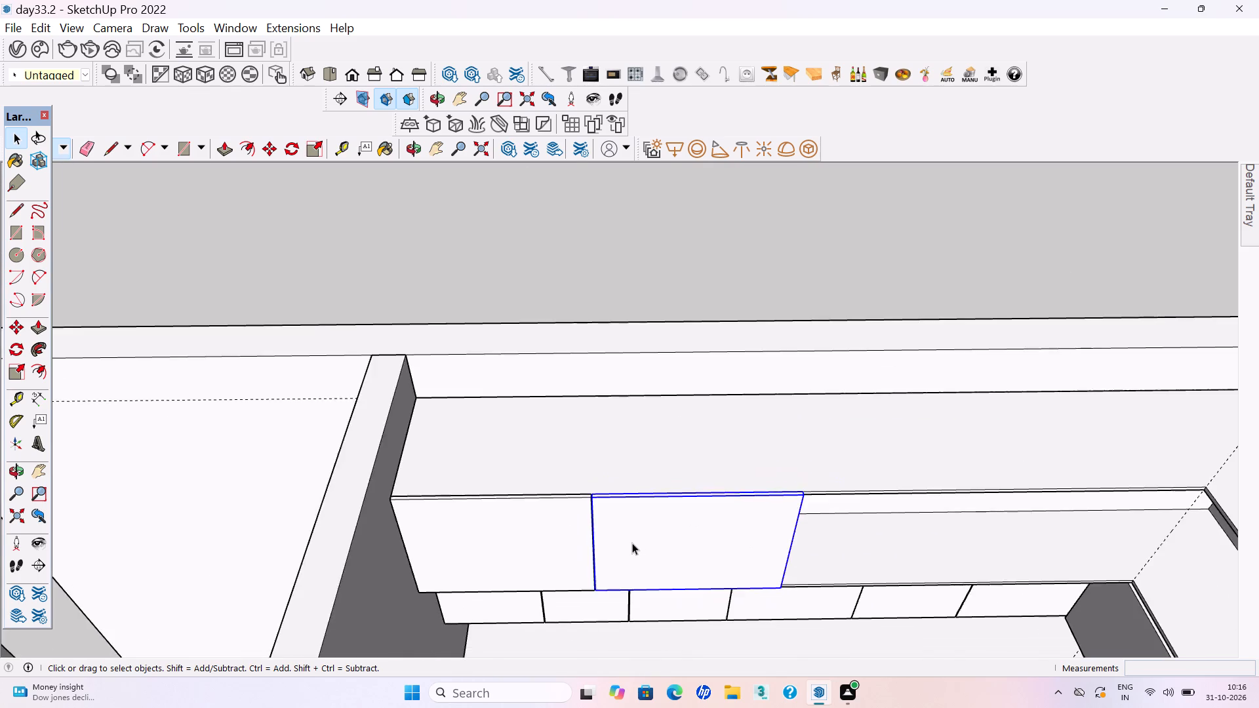
pyautogui.scroll(-2, 632, 543)
pyautogui.click(678, 349)
pyautogui.press('r')
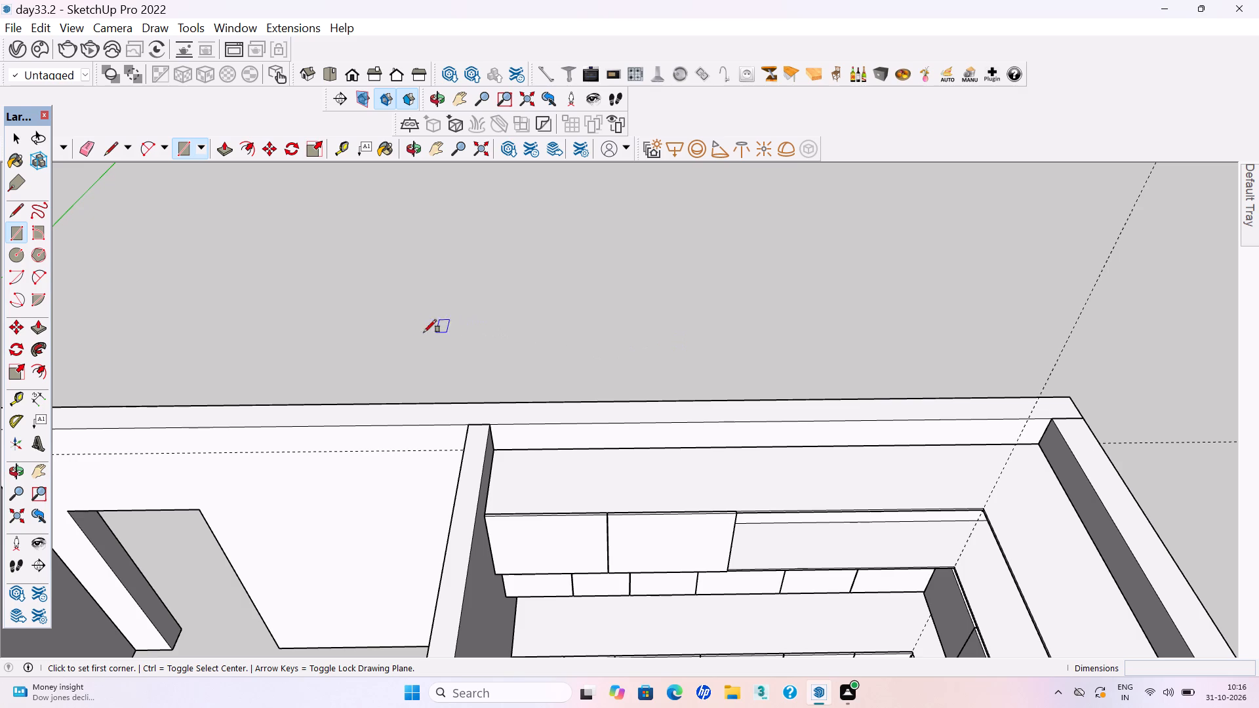
pyautogui.scroll(-4, 330, 312)
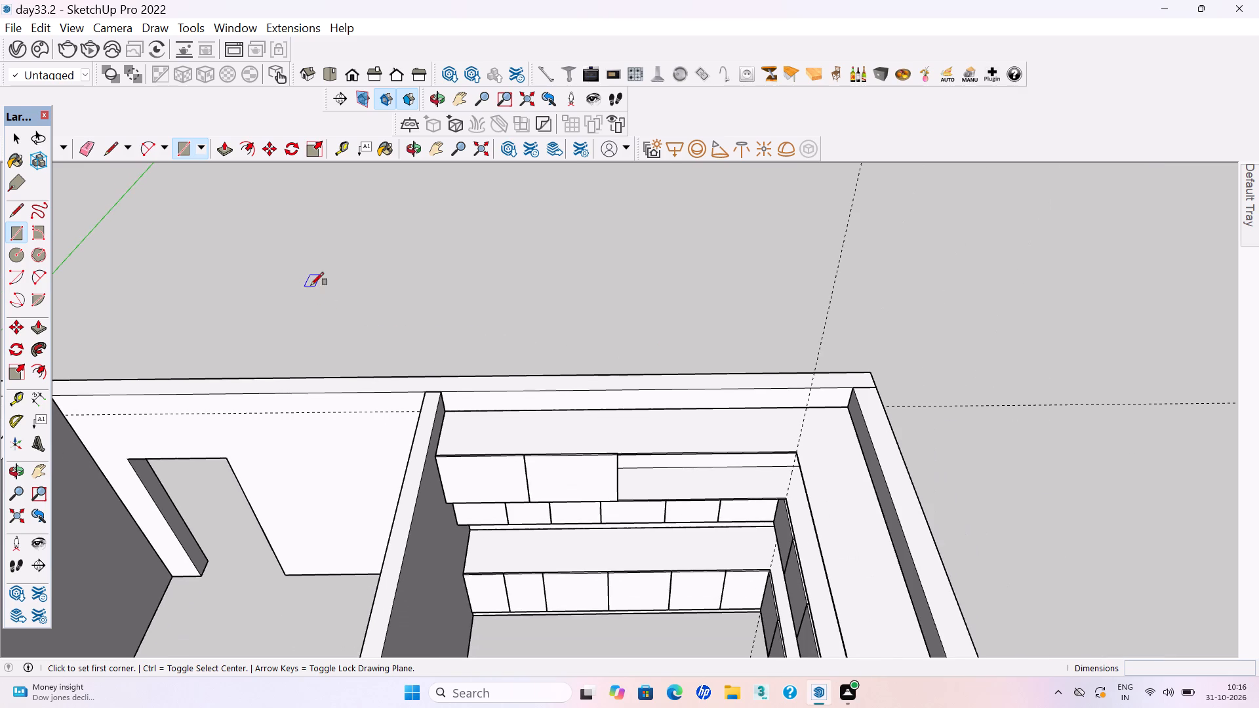
pyautogui.scroll(3, 431, 315)
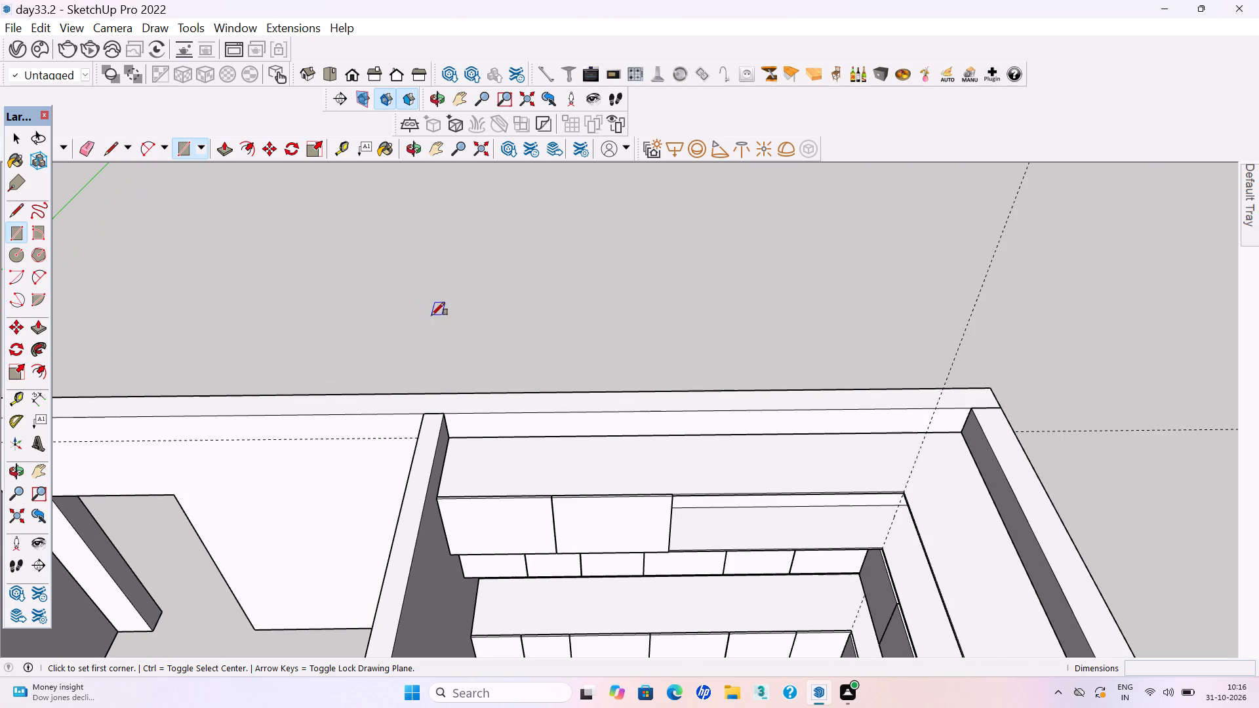
pyautogui.scroll(4, 508, 457)
pyautogui.moveTo(756, 469); pyautogui.dragTo(671, 452, button='middle')
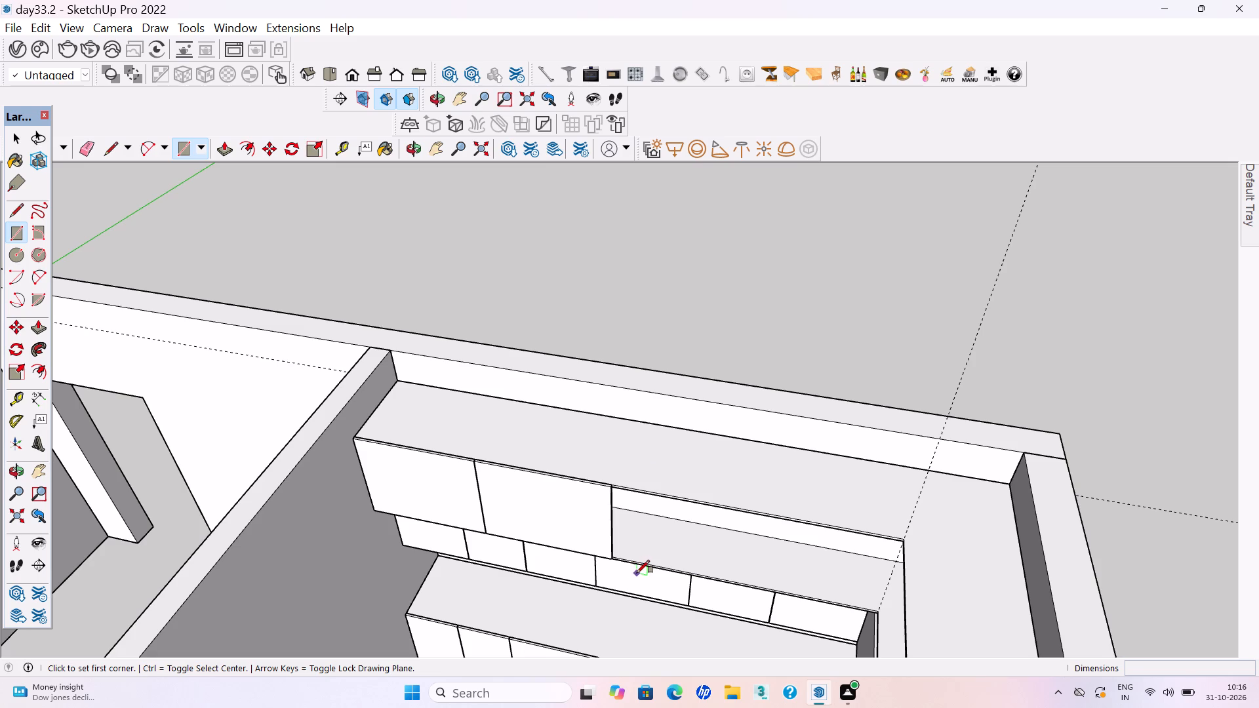
pyautogui.scroll(9, 620, 520)
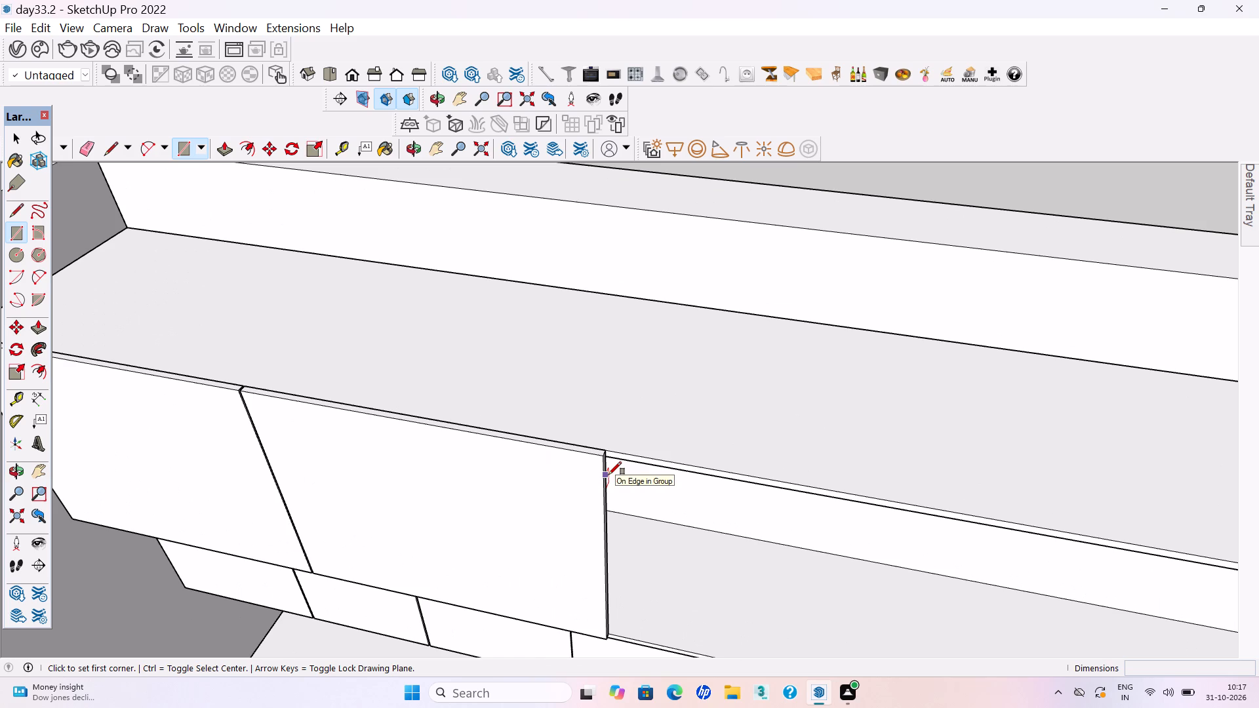
pyautogui.scroll(12, 609, 475)
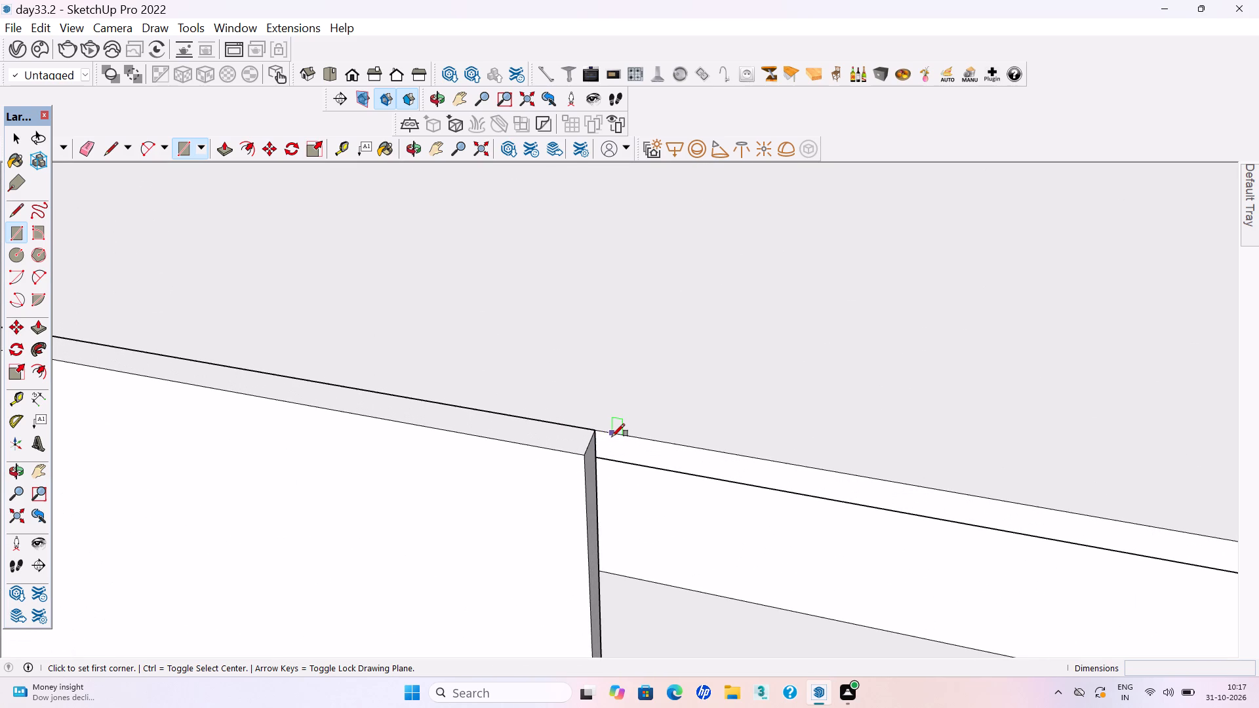
pyautogui.click(601, 431)
pyautogui.scroll(-5, 606, 433)
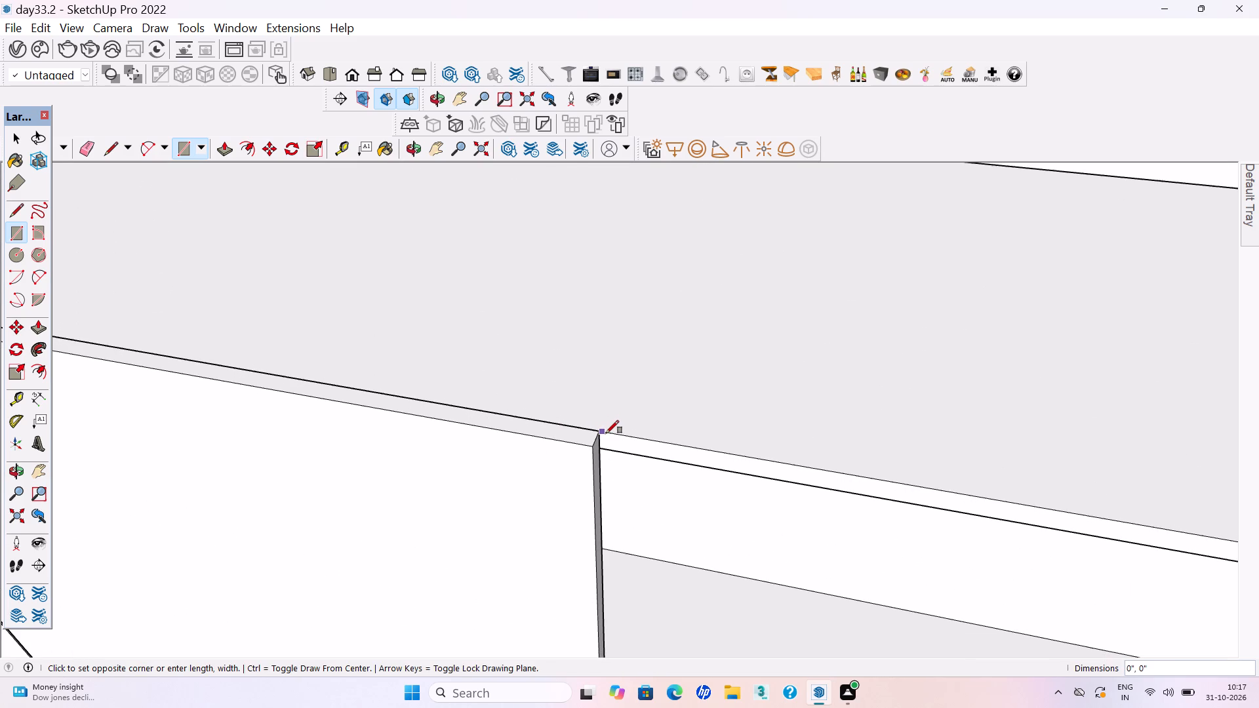
pyautogui.scroll(-17, 606, 433)
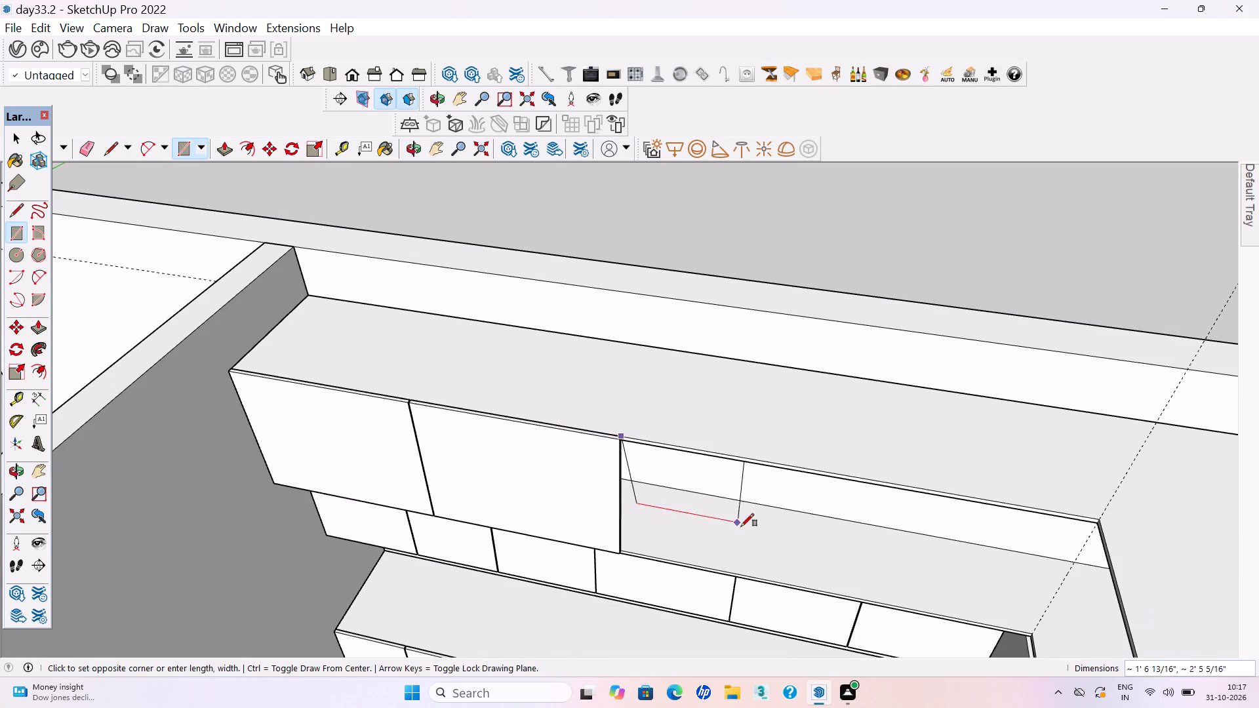
pyautogui.click(821, 594)
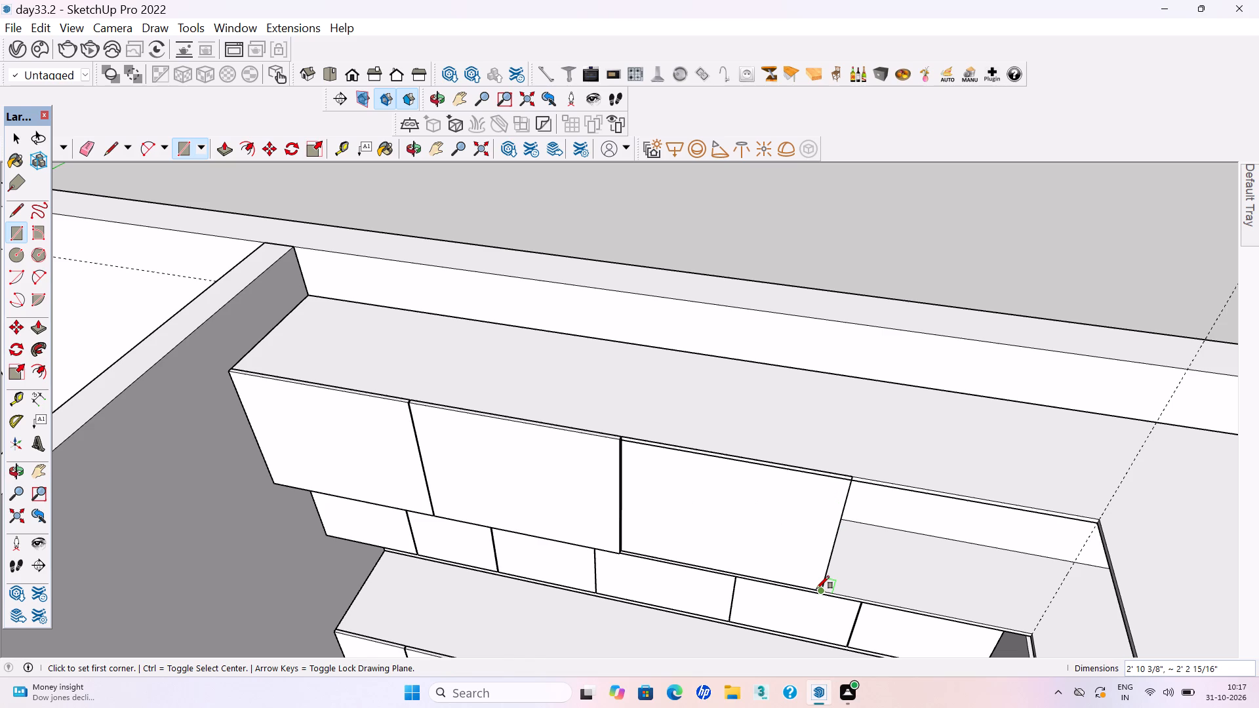
# Extrude the third loft panel rectangle flush with the second panel's face and make the whole panel a group.
pyautogui.press('p')
pyautogui.scroll(3, 693, 484)
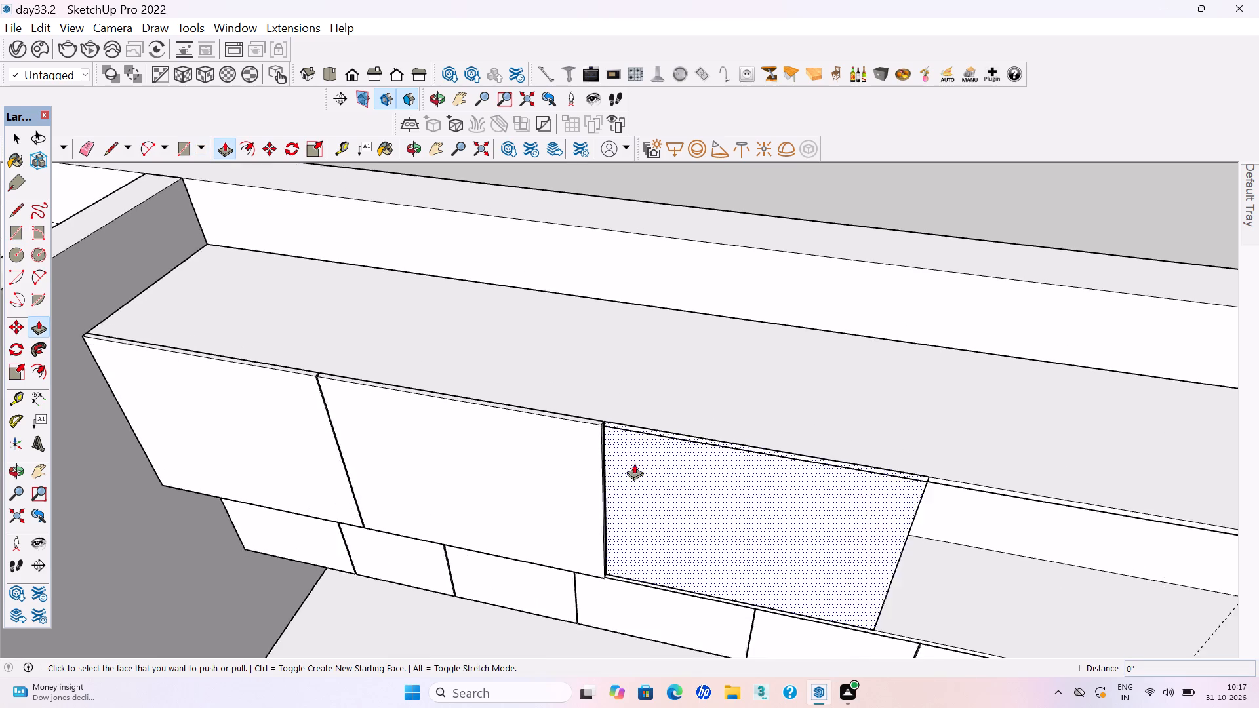
pyautogui.scroll(5, 634, 463)
pyautogui.click(609, 435)
pyautogui.click(564, 445)
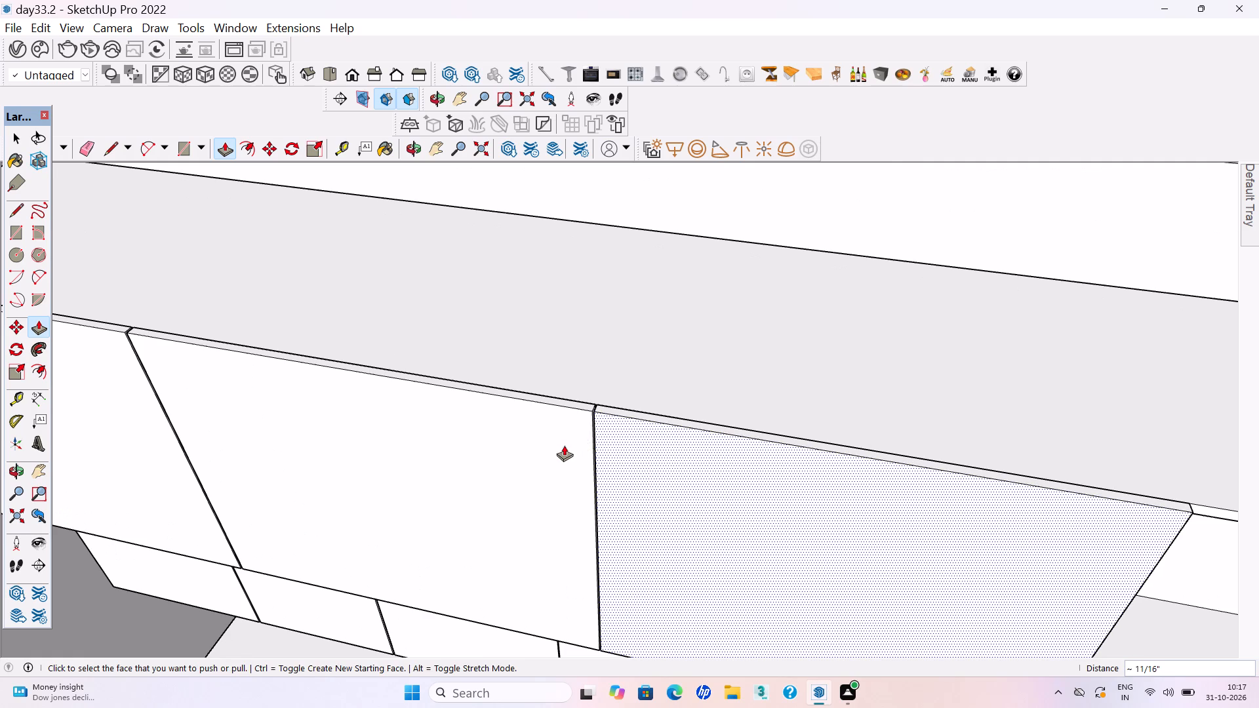
pyautogui.press('space')
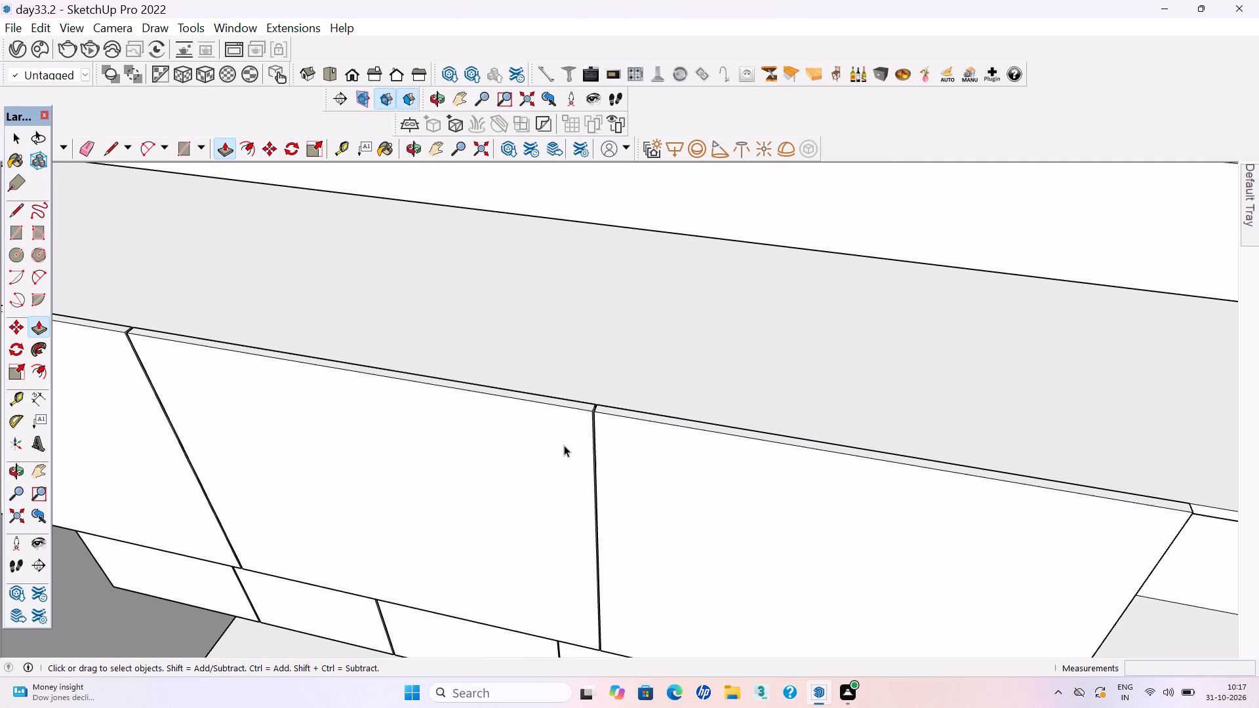
pyautogui.tripleClick(653, 503)
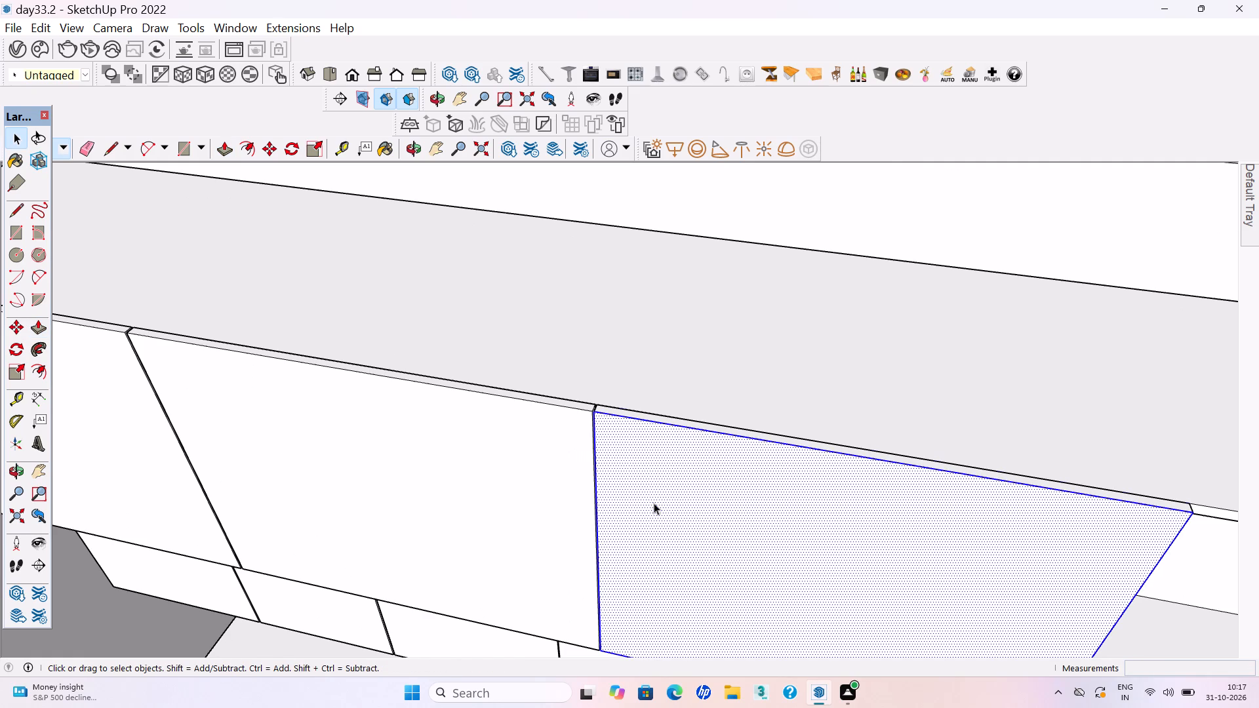
pyautogui.rightClick(654, 503)
pyautogui.click(716, 305)
pyautogui.scroll(-16, 616, 447)
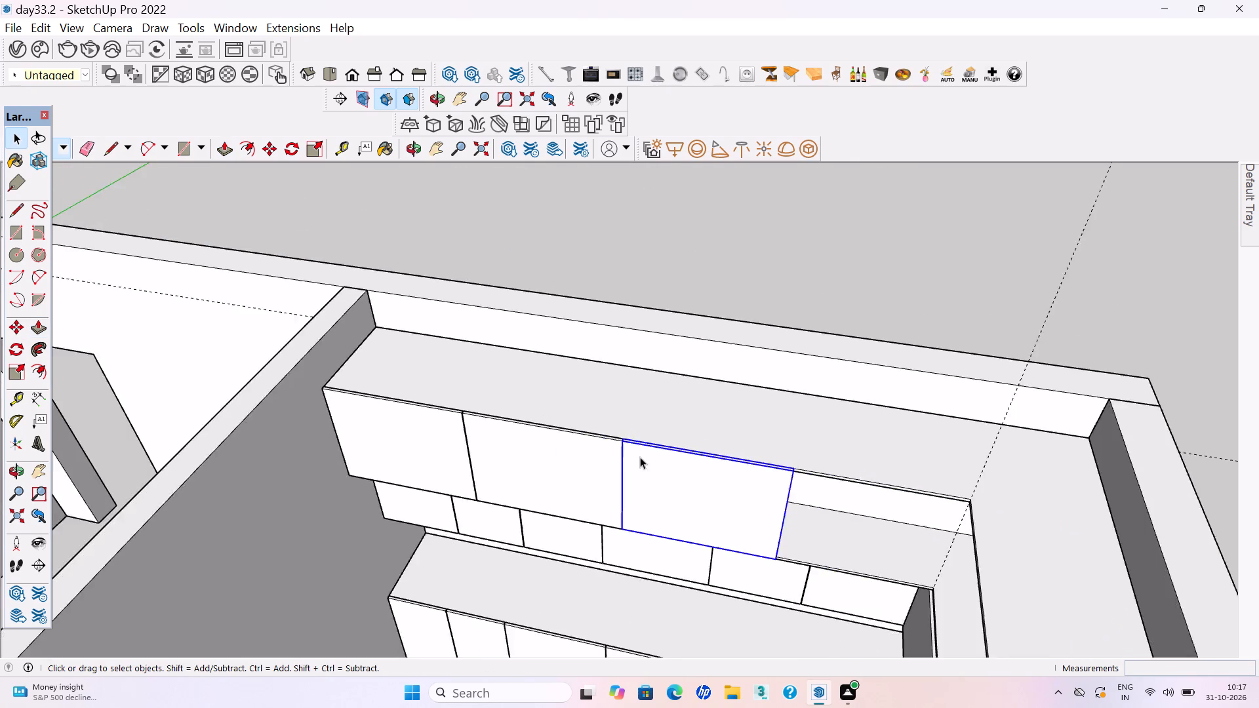
pyautogui.scroll(-6, 640, 457)
pyautogui.click(712, 341)
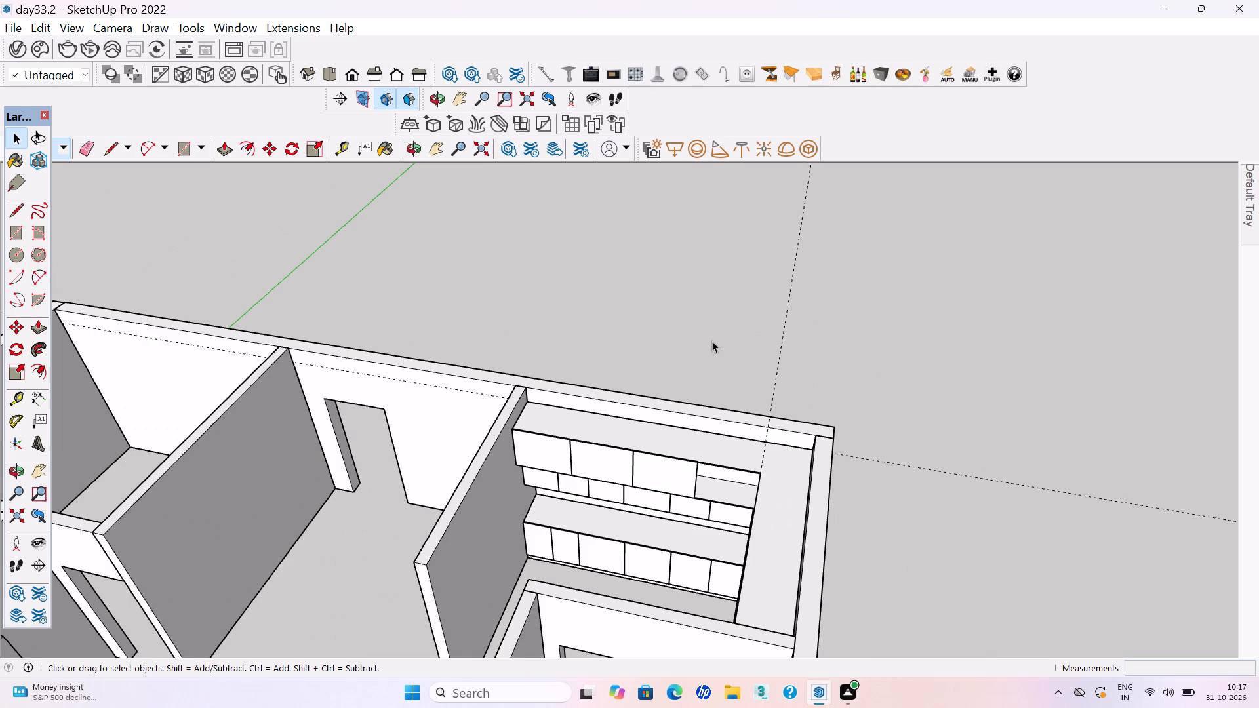
# Save the model.
pyautogui.hotkey('ctrl', 's')
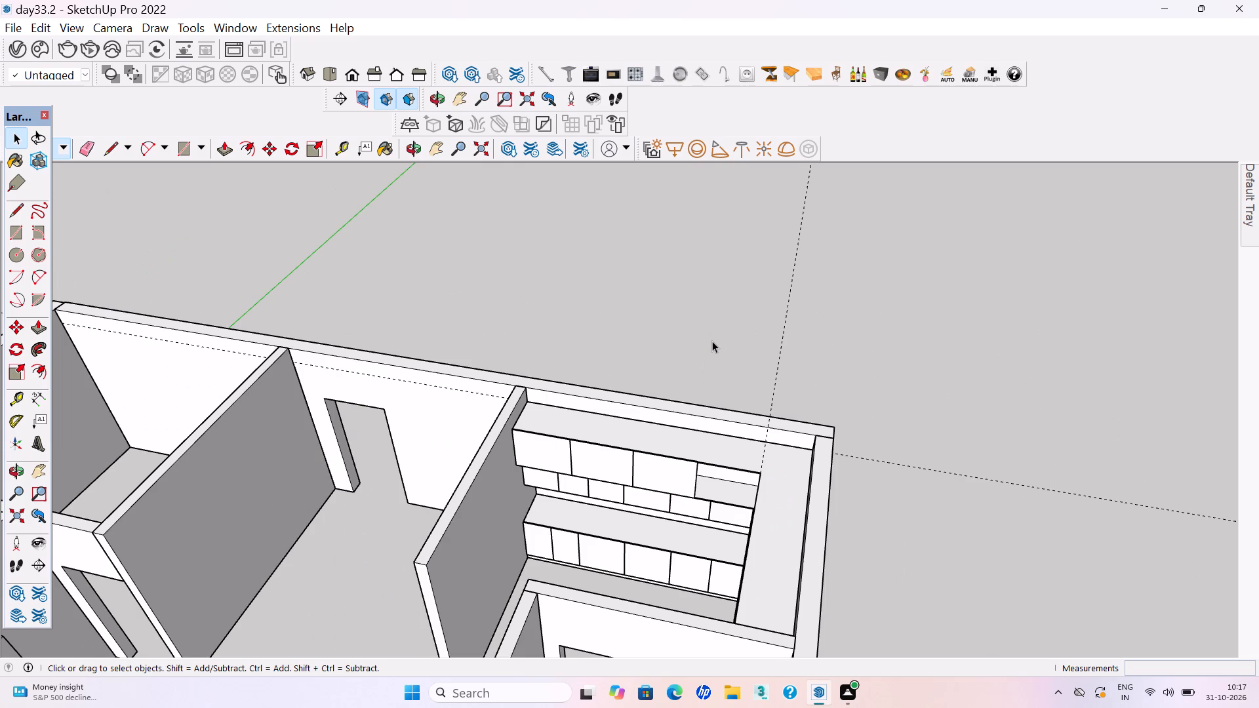
# Draw a fourth full-height rectangle about 2'9" by 2'3" filling the loft front from the third panel to the inner corner.
pyautogui.press('r')
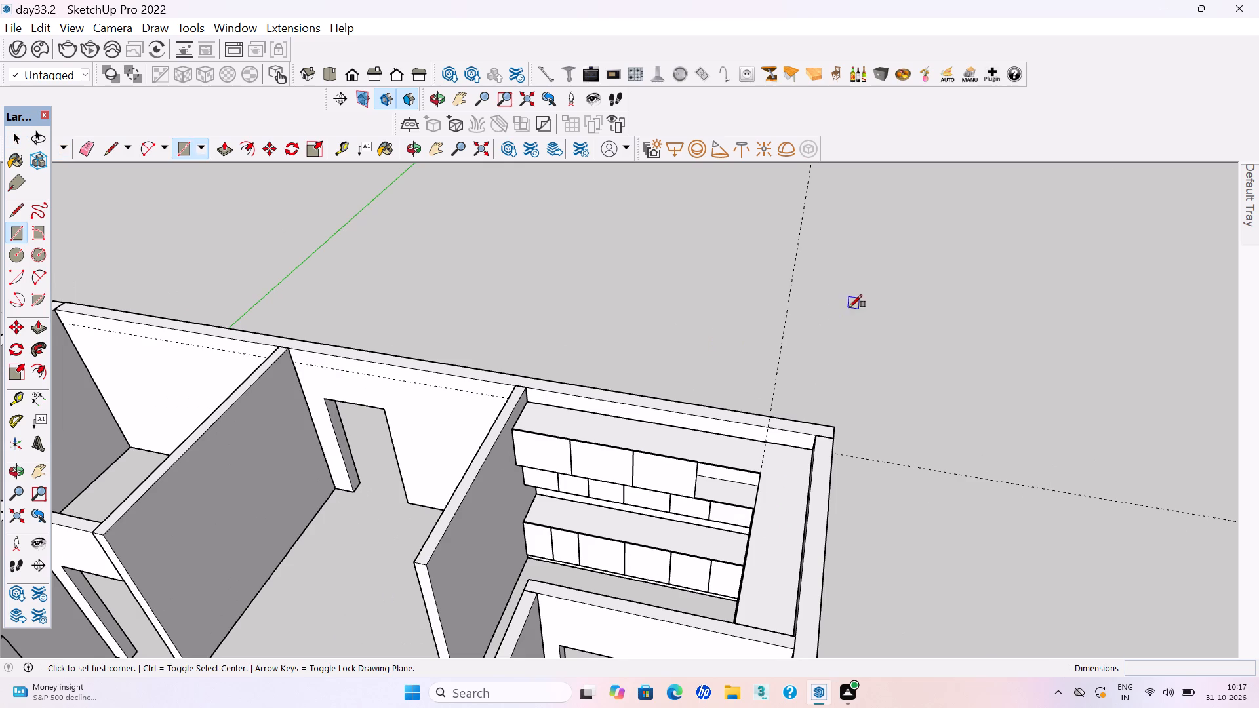
pyautogui.scroll(-4, 824, 317)
pyautogui.moveTo(608, 395); pyautogui.dragTo(649, 347, button='middle')
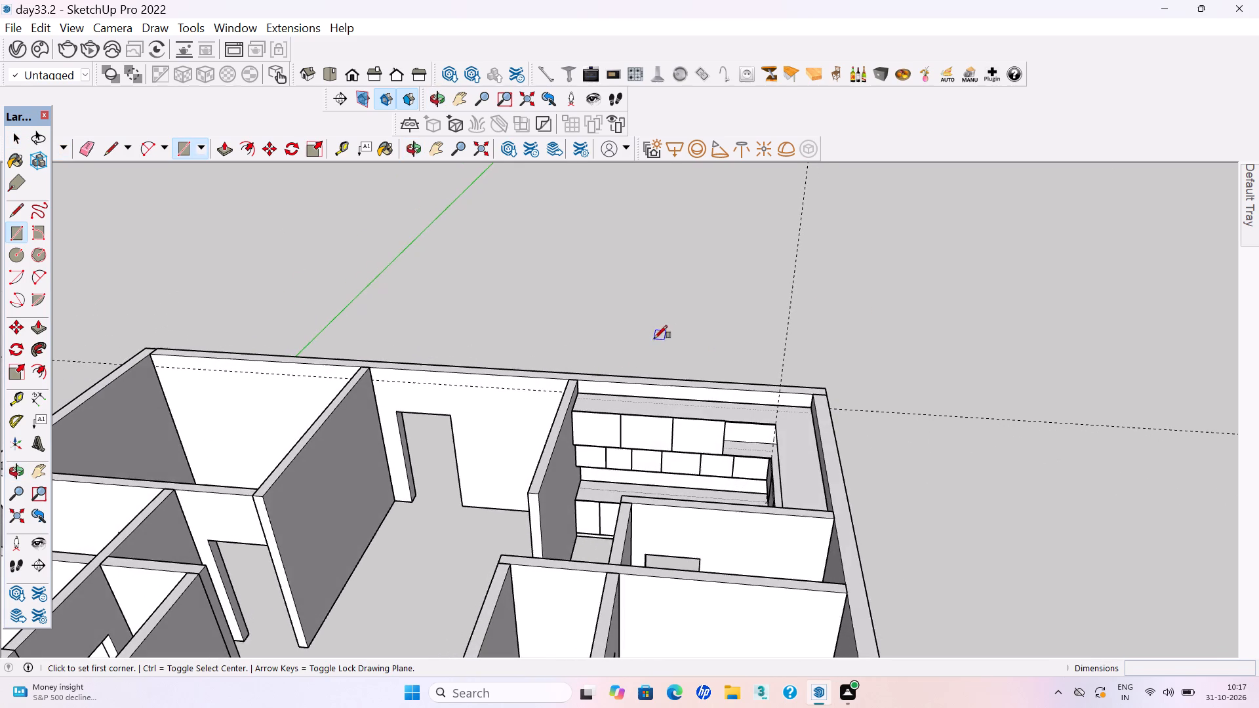
pyautogui.scroll(8, 641, 370)
pyautogui.scroll(3, 1034, 605)
pyautogui.scroll(4, 914, 498)
pyautogui.scroll(3, 753, 466)
pyautogui.scroll(5, 698, 408)
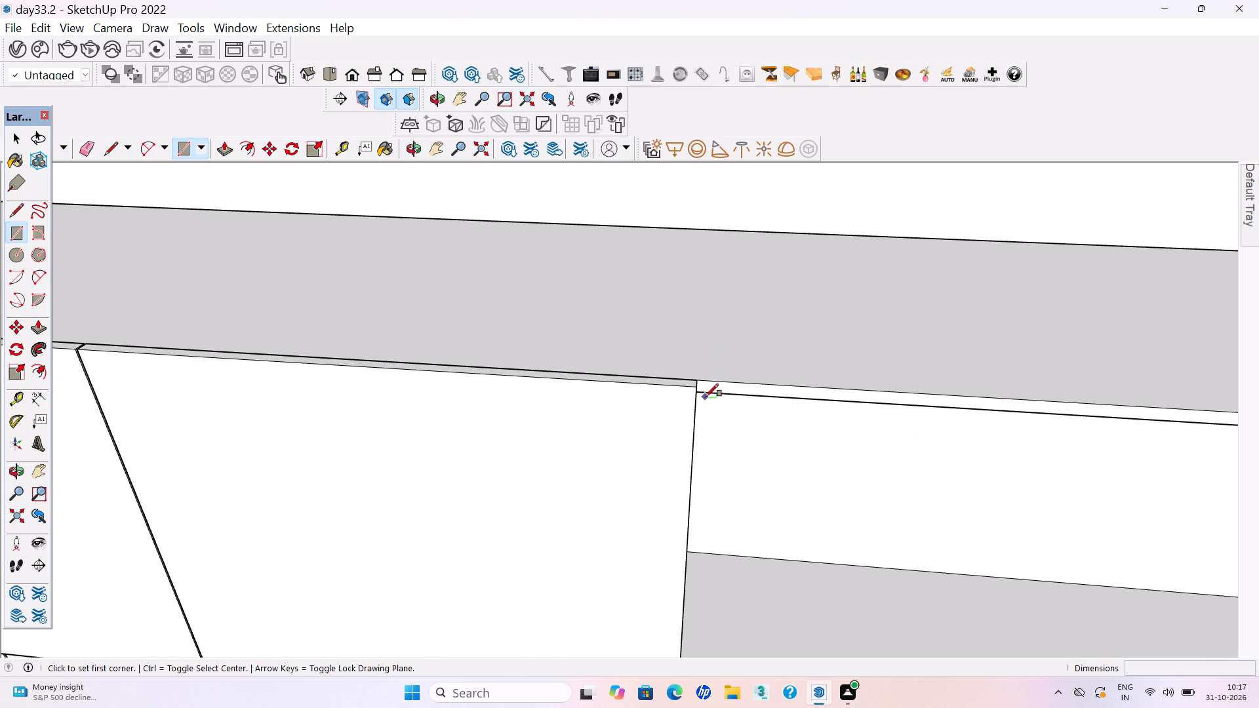
pyautogui.scroll(7, 705, 393)
pyautogui.click(697, 375)
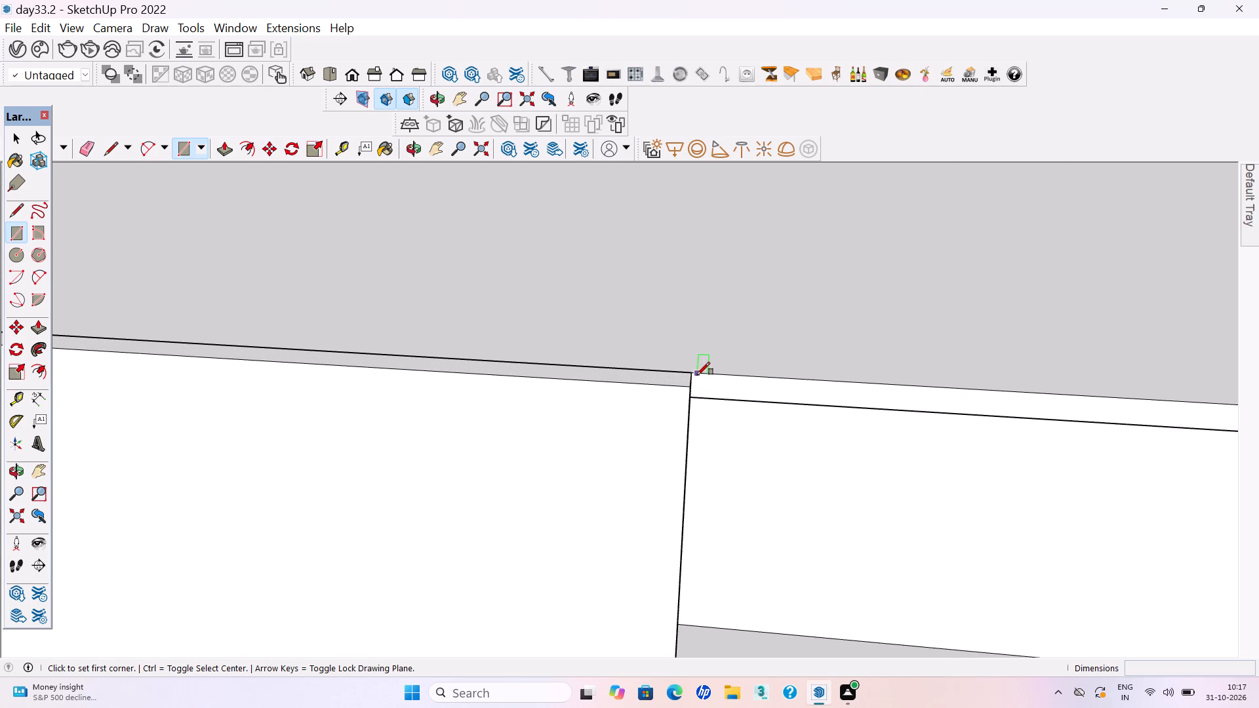
pyautogui.scroll(-4, 697, 375)
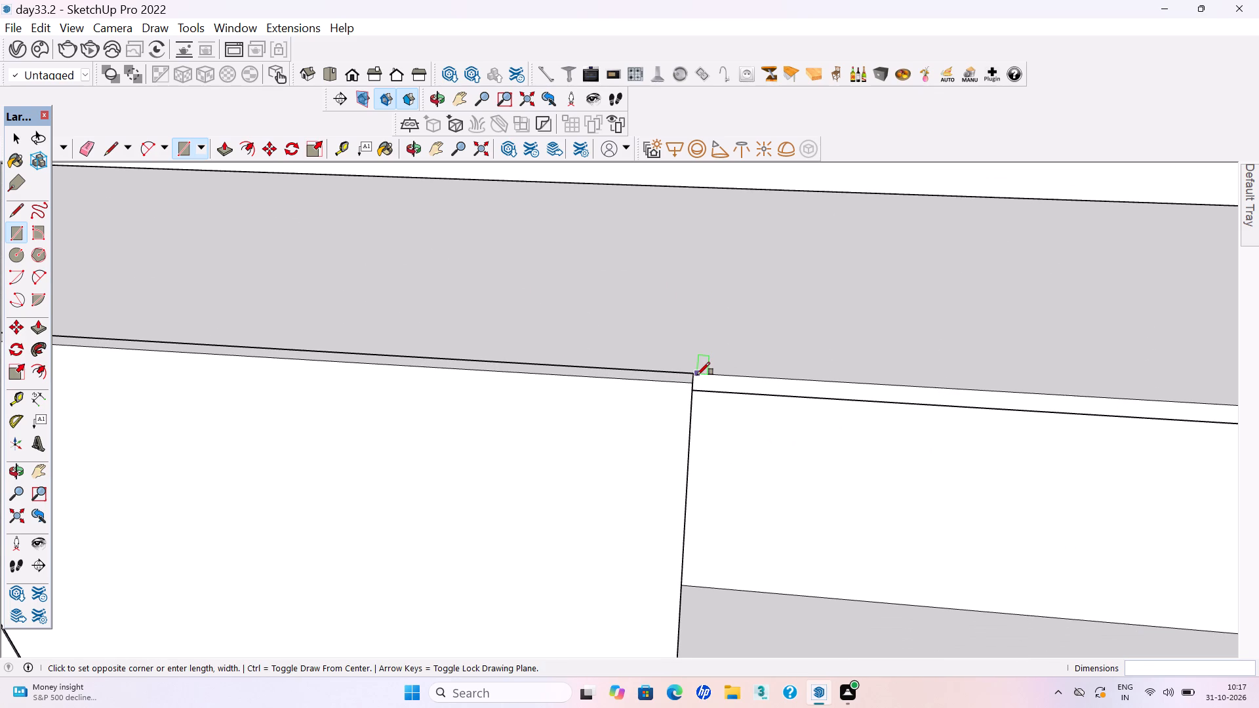
pyautogui.scroll(-7, 697, 375)
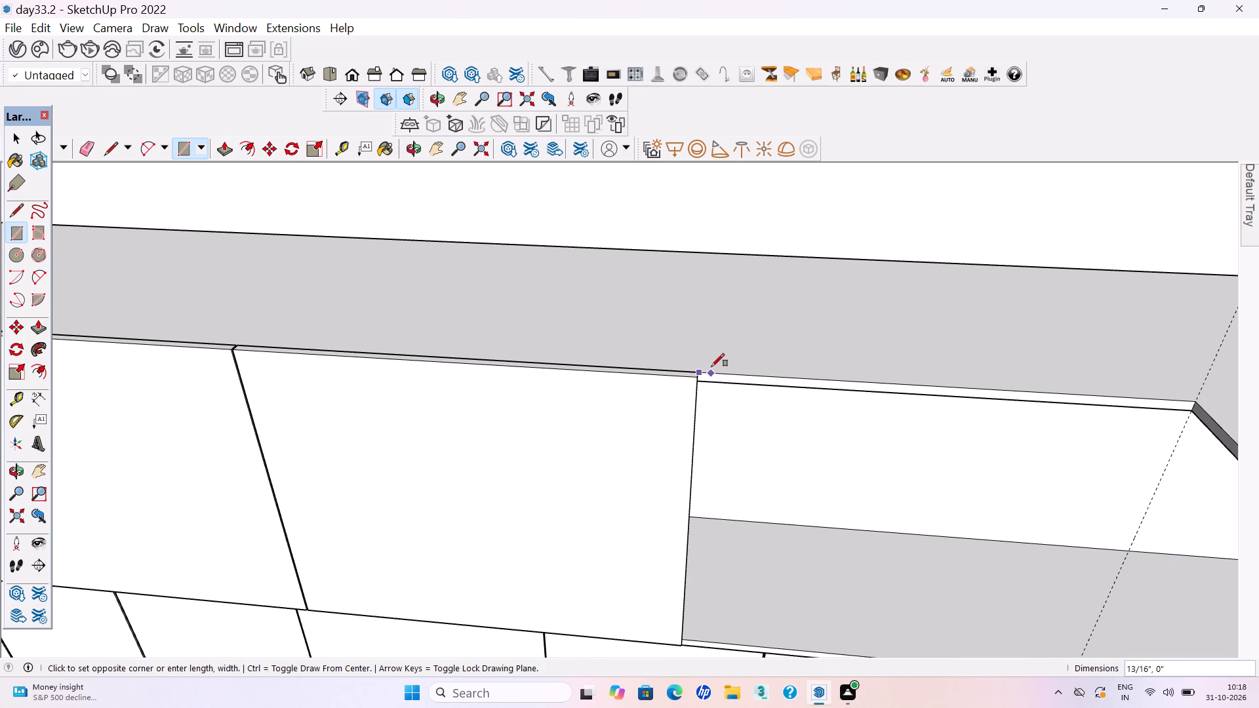
pyautogui.scroll(-2, 713, 366)
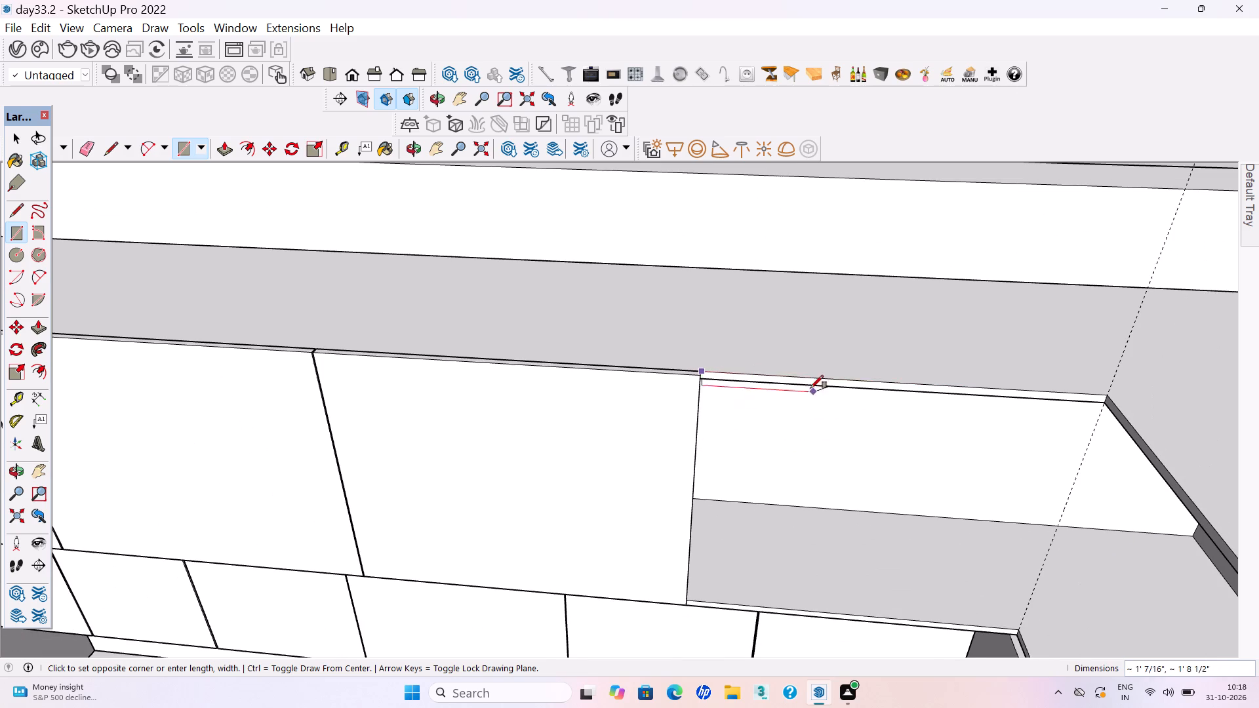
pyautogui.scroll(-3, 810, 387)
pyautogui.click(972, 571)
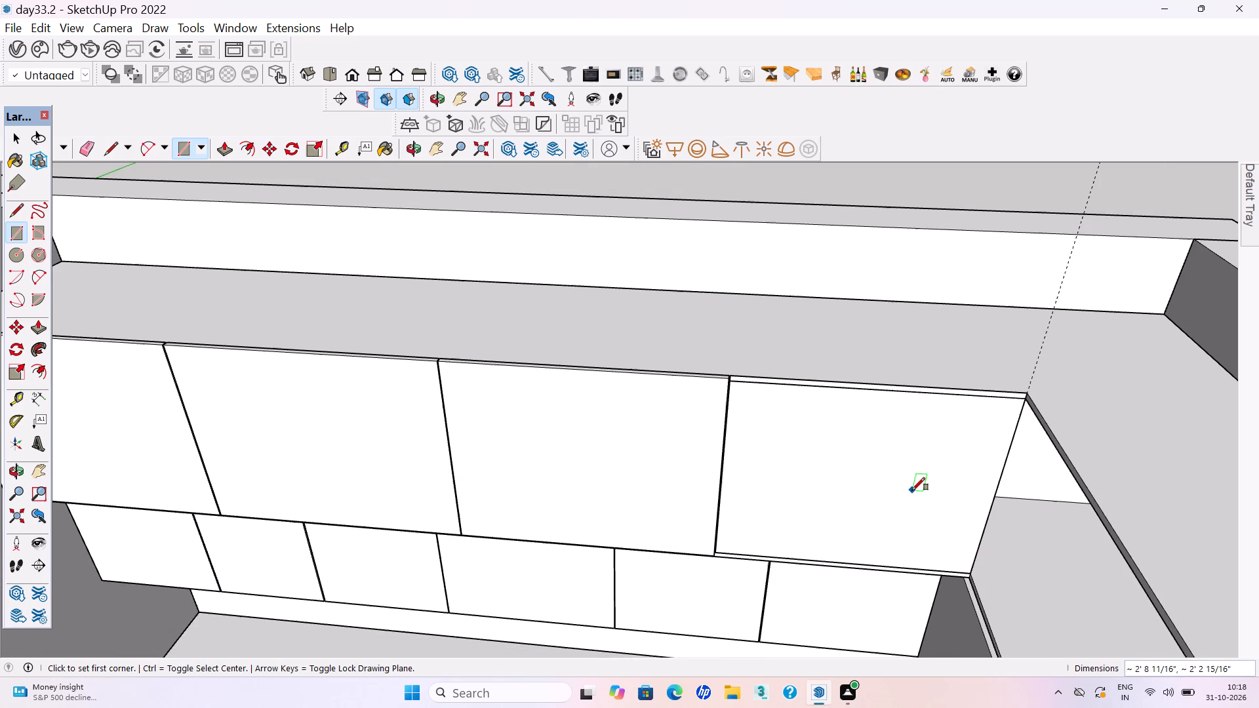
# Extrude the fourth loft panel rectangle flush with the third panel's face and make the whole panel a group.
pyautogui.press('p')
pyautogui.press('Return')
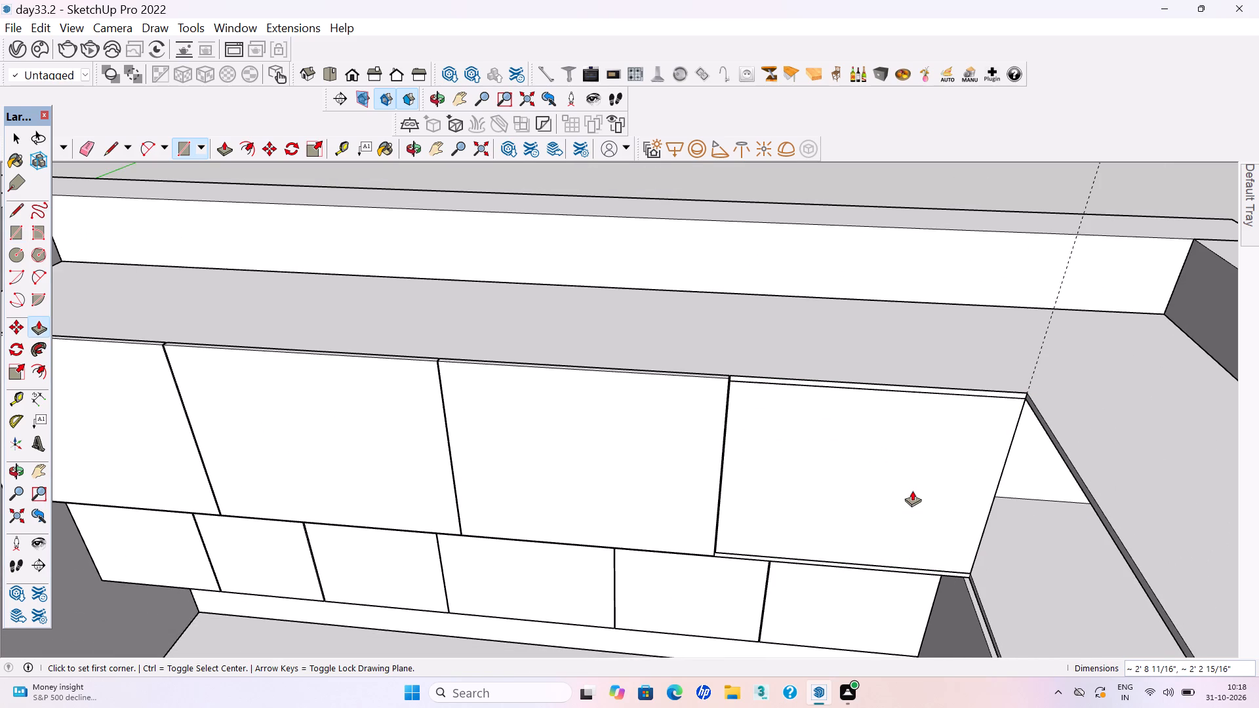
pyautogui.click(744, 405)
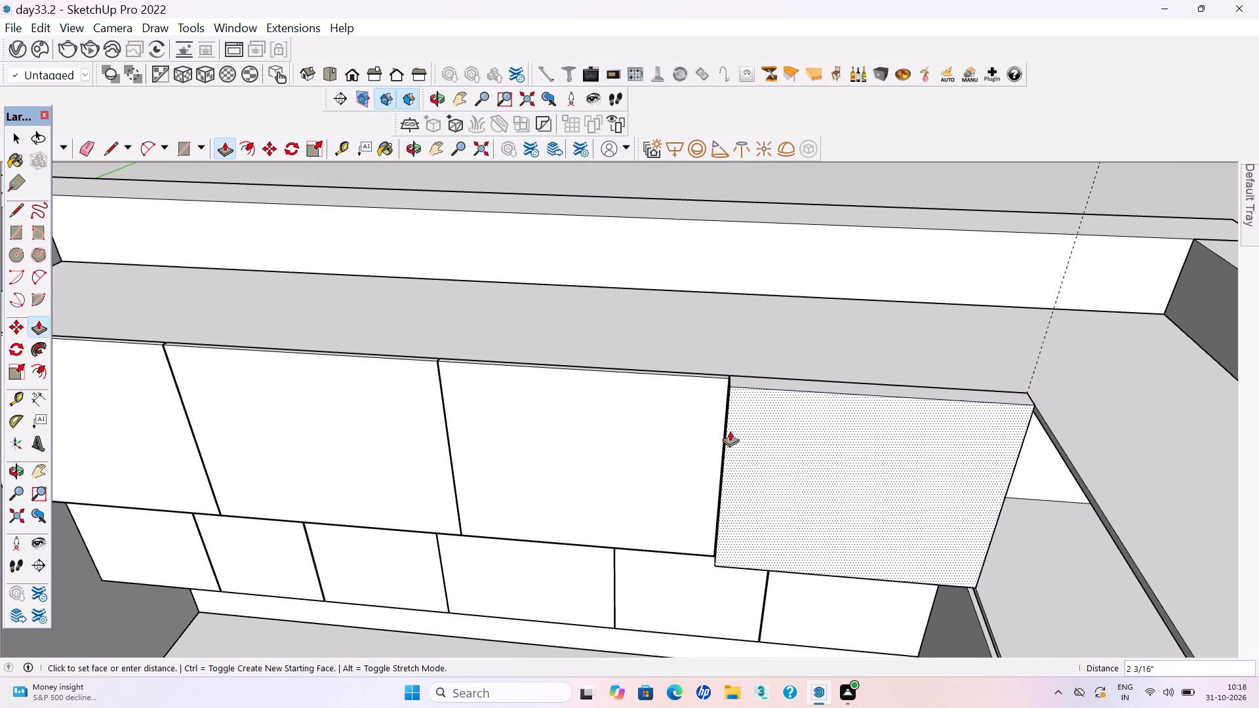
pyautogui.click(654, 438)
pyautogui.press('space')
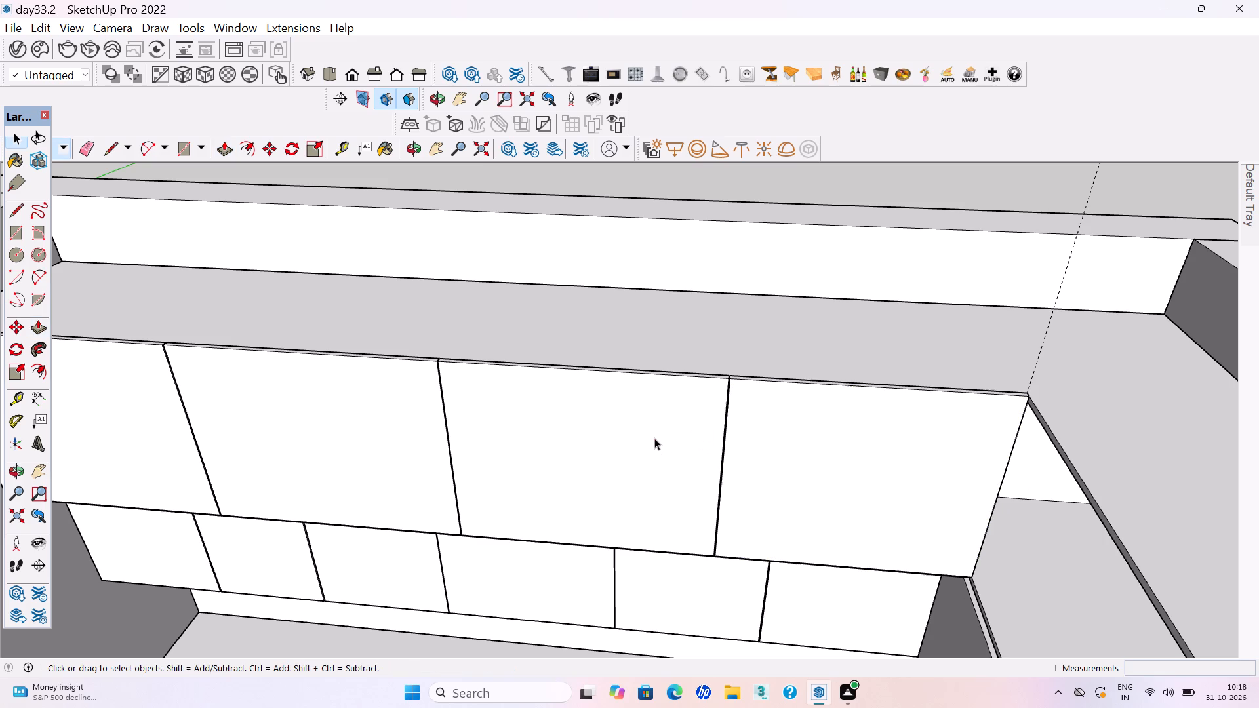
pyautogui.tripleClick(848, 458)
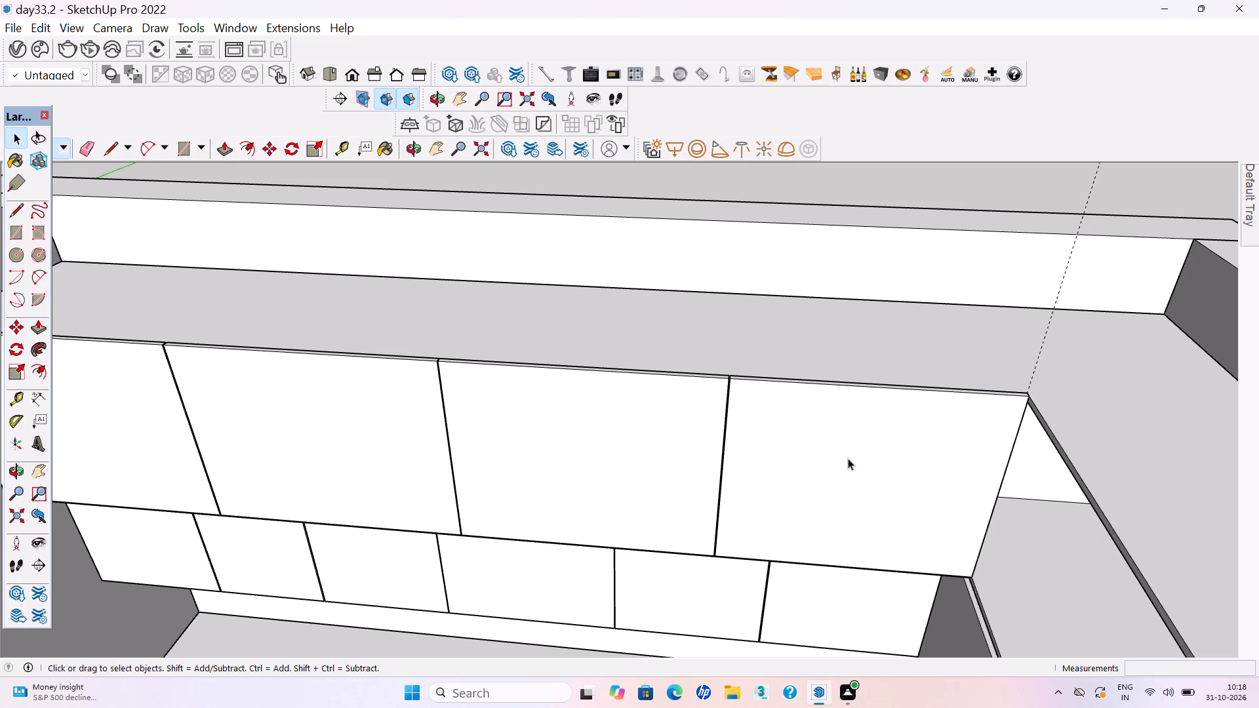
pyautogui.rightClick(848, 458)
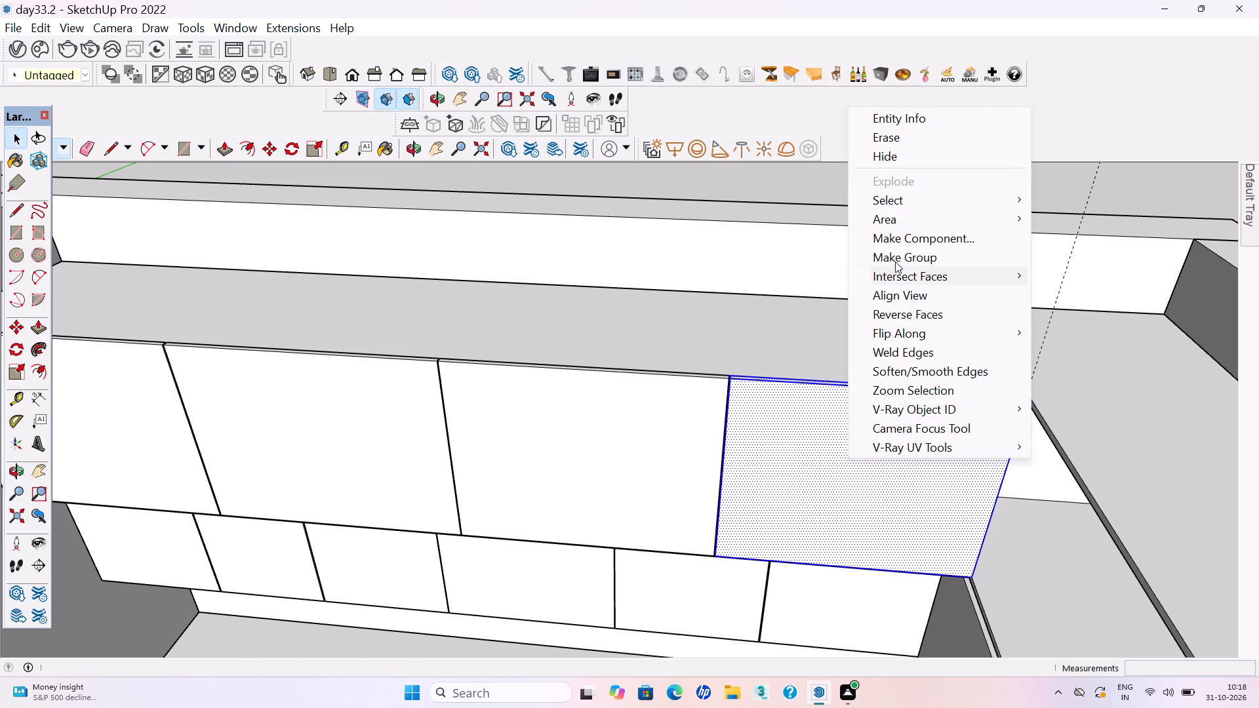
pyautogui.click(895, 262)
pyautogui.scroll(-3, 719, 431)
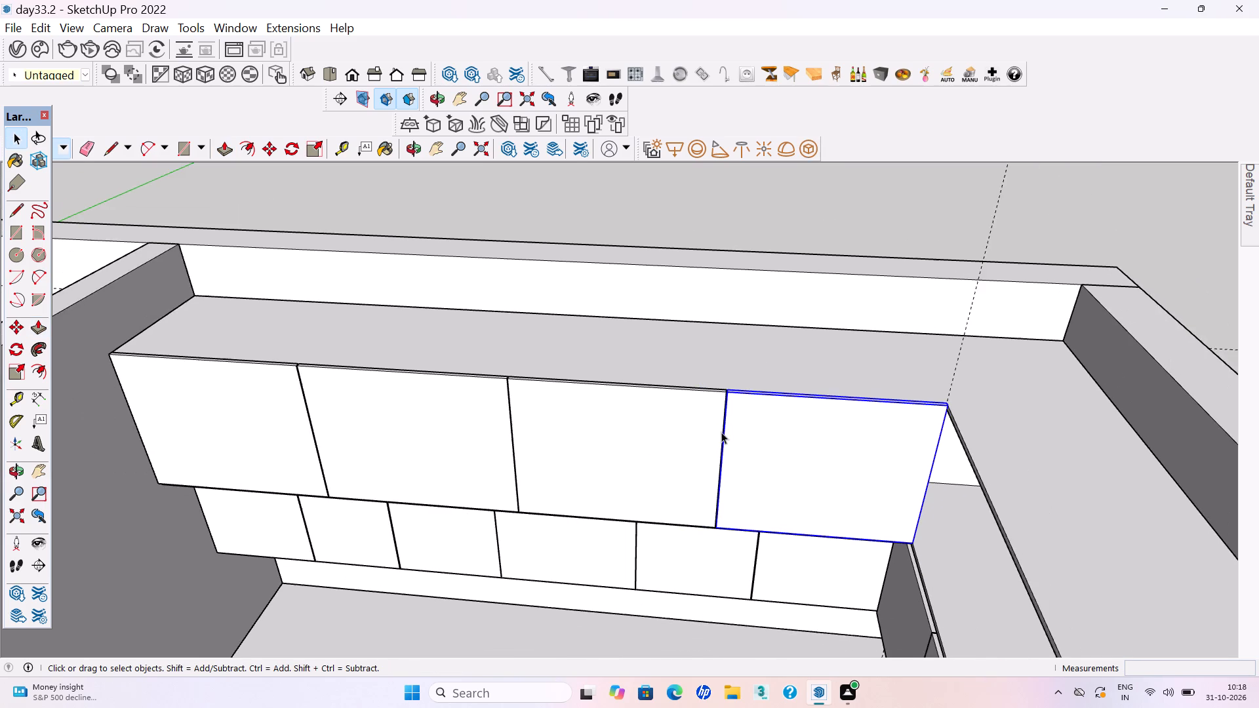
pyautogui.scroll(-13, 721, 432)
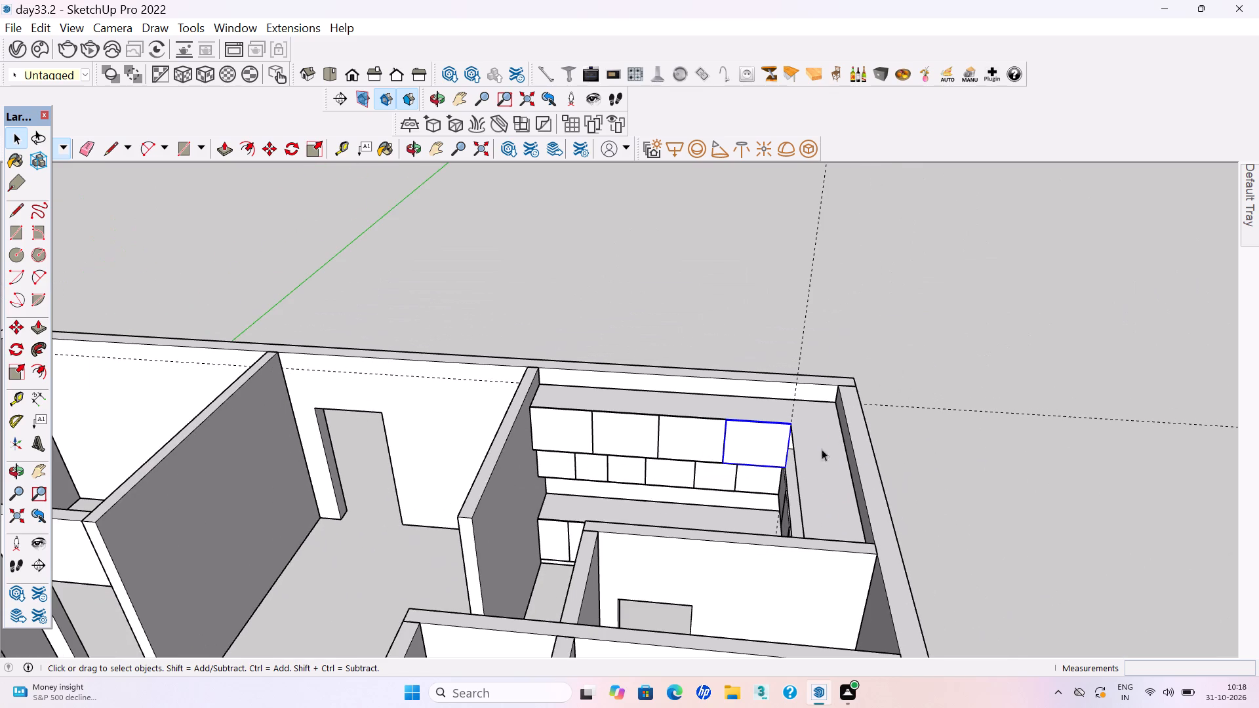
pyautogui.click(1044, 566)
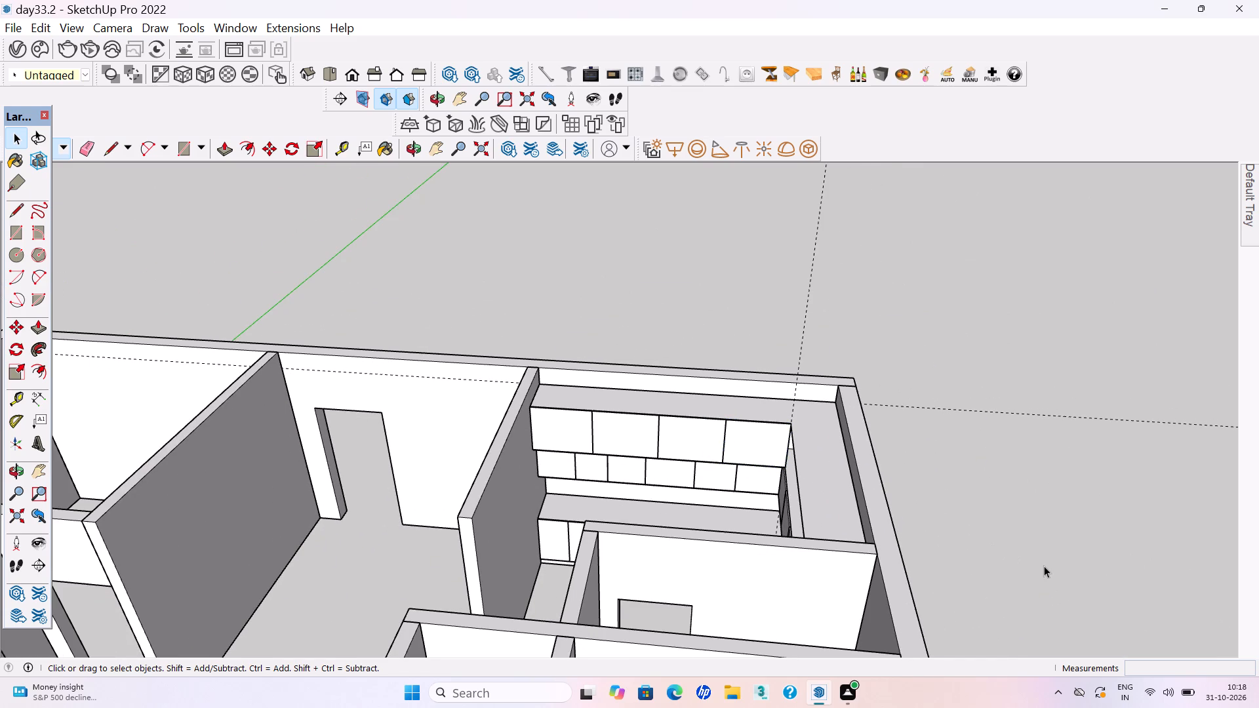
# Delete the dashed construction guide lines that meet above the outer corner of the cabinet room.
pyautogui.scroll(-4, 782, 505)
pyautogui.moveTo(731, 498); pyautogui.dragTo(1109, 532, button='middle')
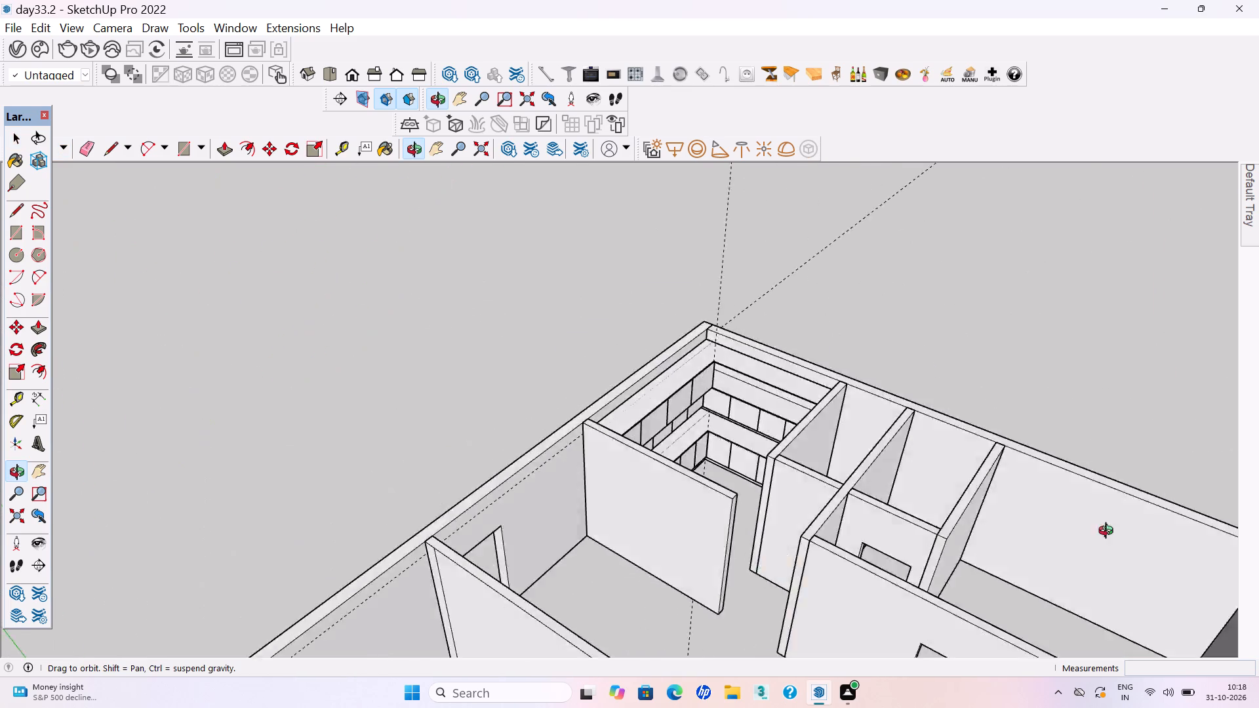
pyautogui.moveTo(1109, 532); pyautogui.dragTo(1219, 528, button='middle')
pyautogui.click(713, 264)
pyautogui.scroll(3, 680, 300)
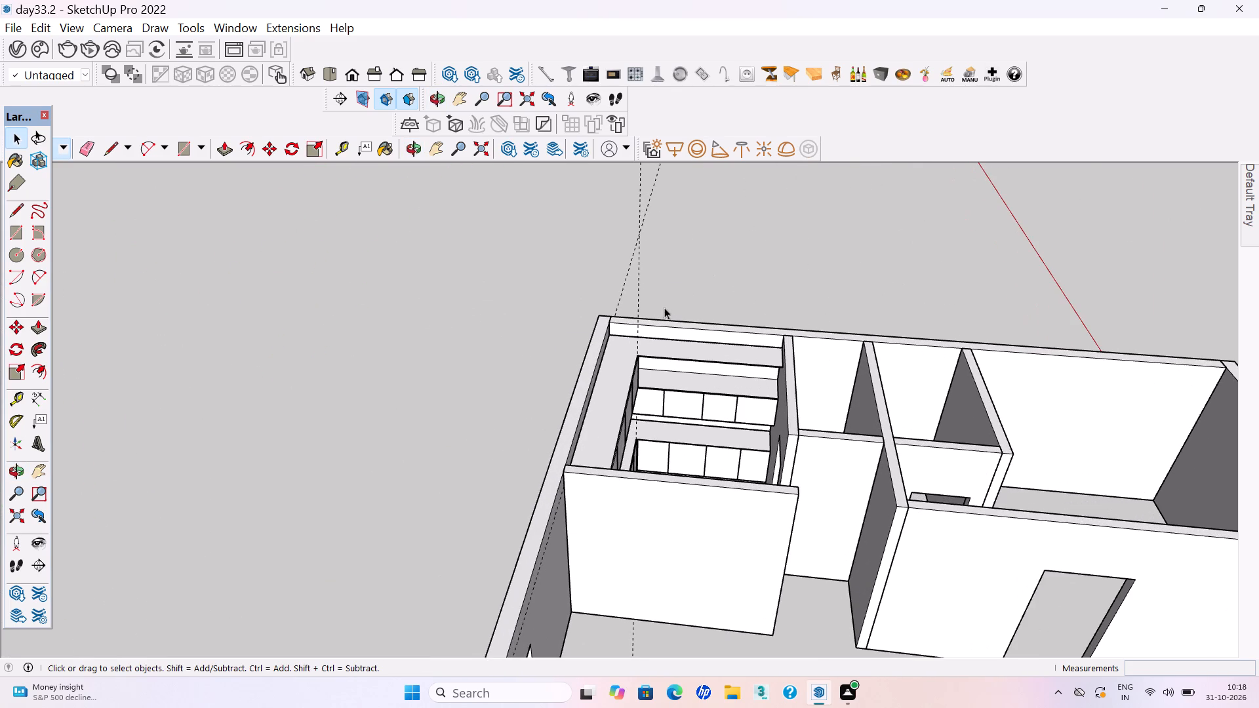
pyautogui.moveTo(645, 239); pyautogui.dragTo(513, 161)
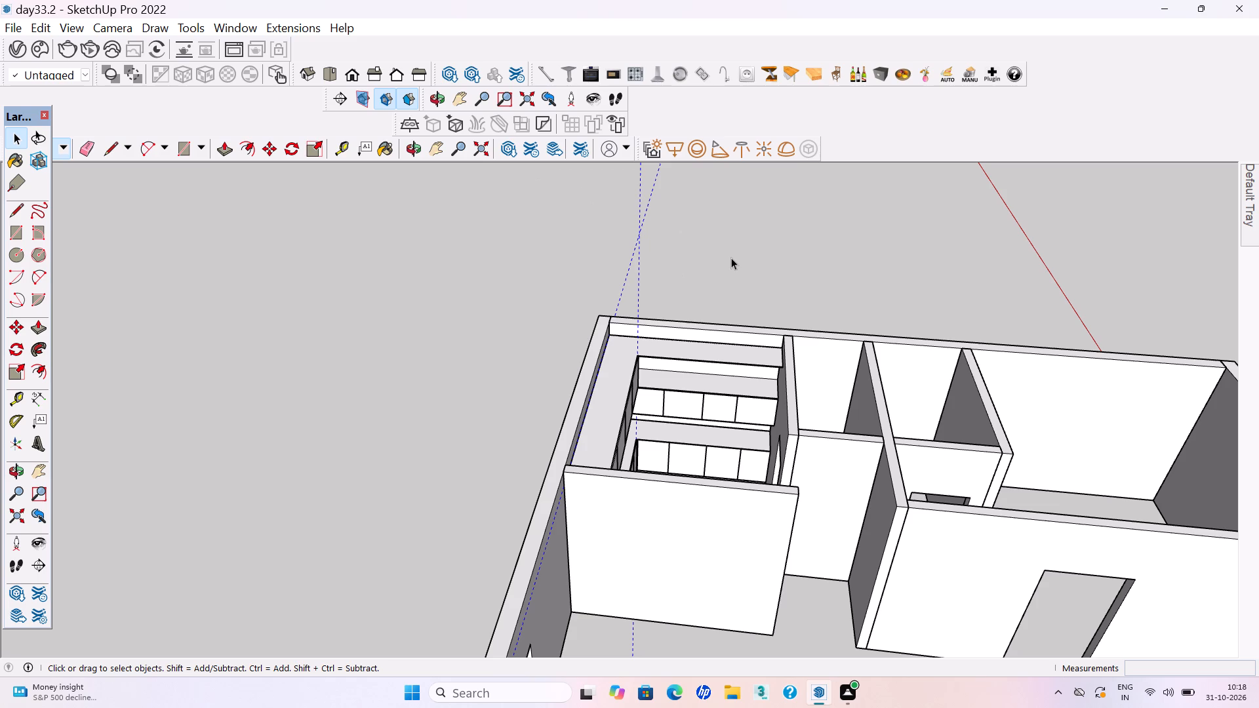
pyautogui.press('Delete')
# Draw a full-height front panel rectangle about 2'5 1/2" by 2'3" on the loft's other leg, starting at the inner corner.
pyautogui.press('r')
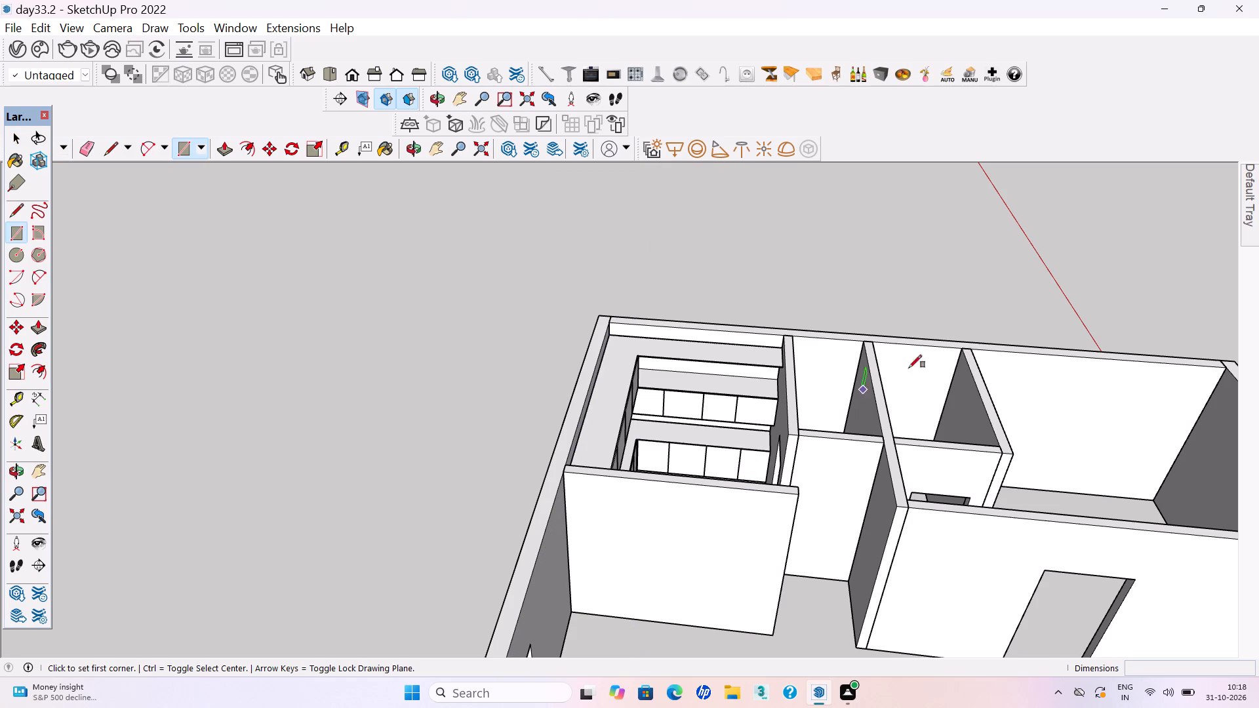
pyautogui.scroll(1, 776, 562)
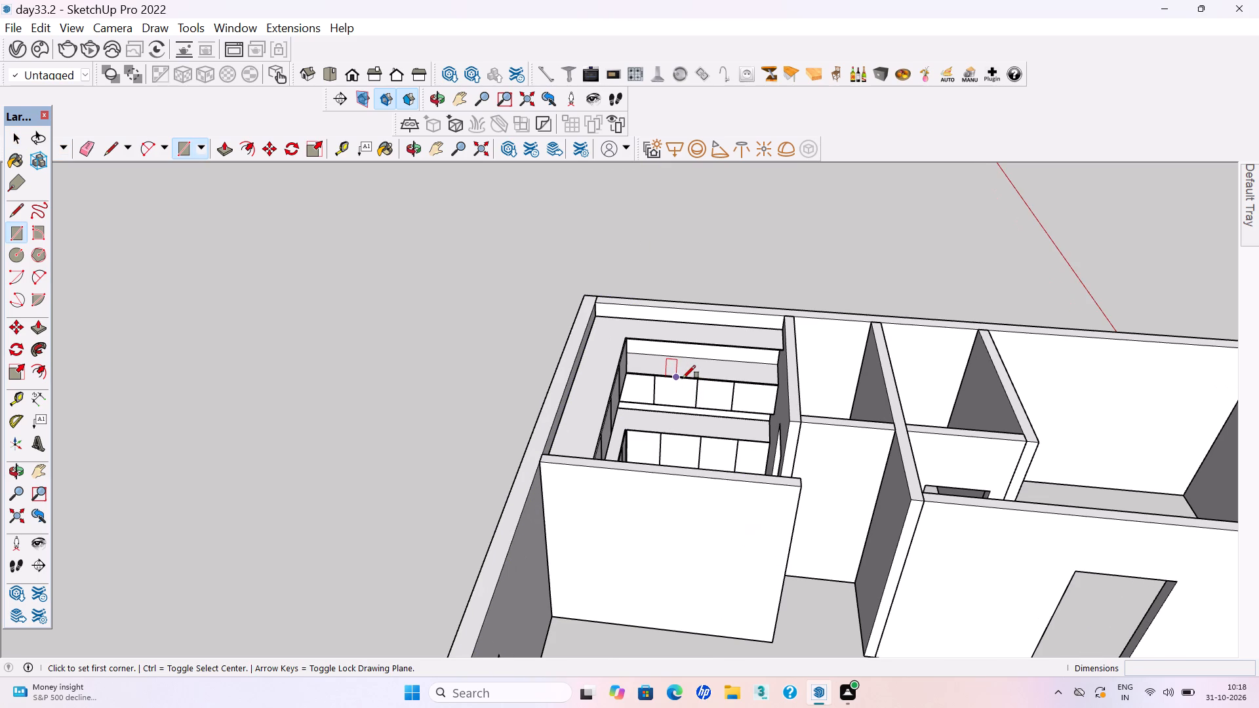
pyautogui.scroll(3, 645, 385)
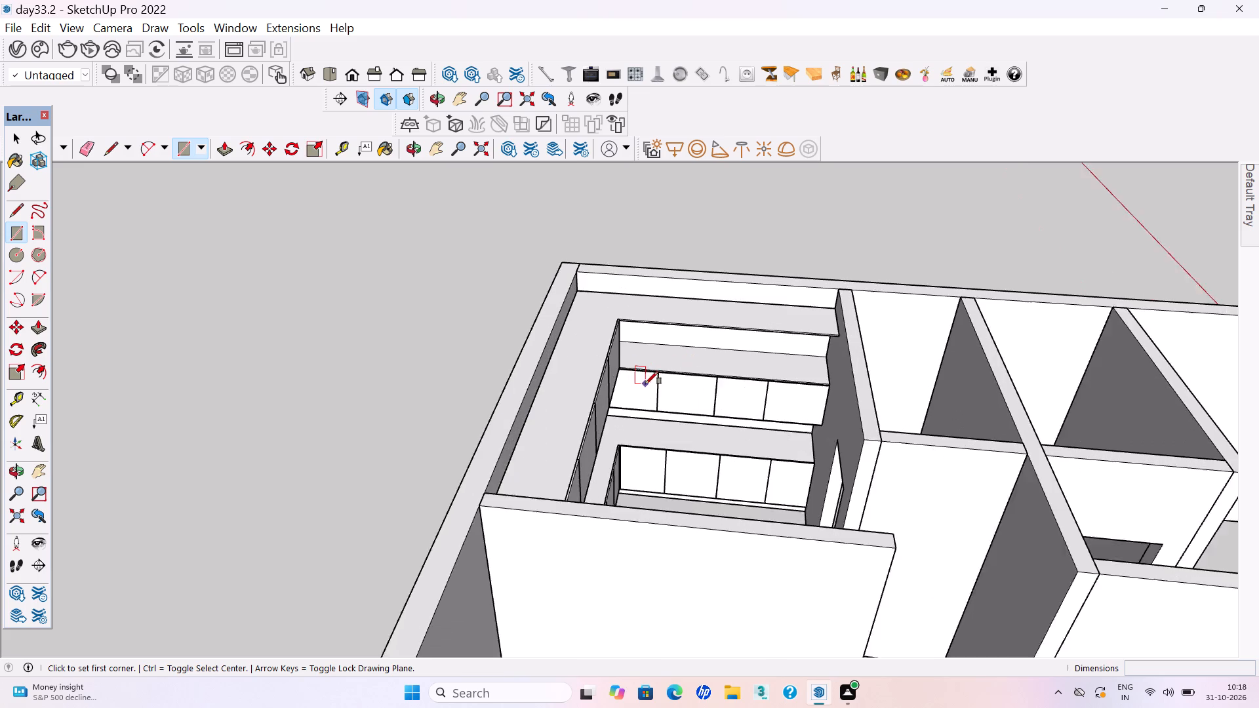
pyautogui.scroll(1, 645, 384)
pyautogui.scroll(20, 637, 312)
pyautogui.scroll(1, 637, 312)
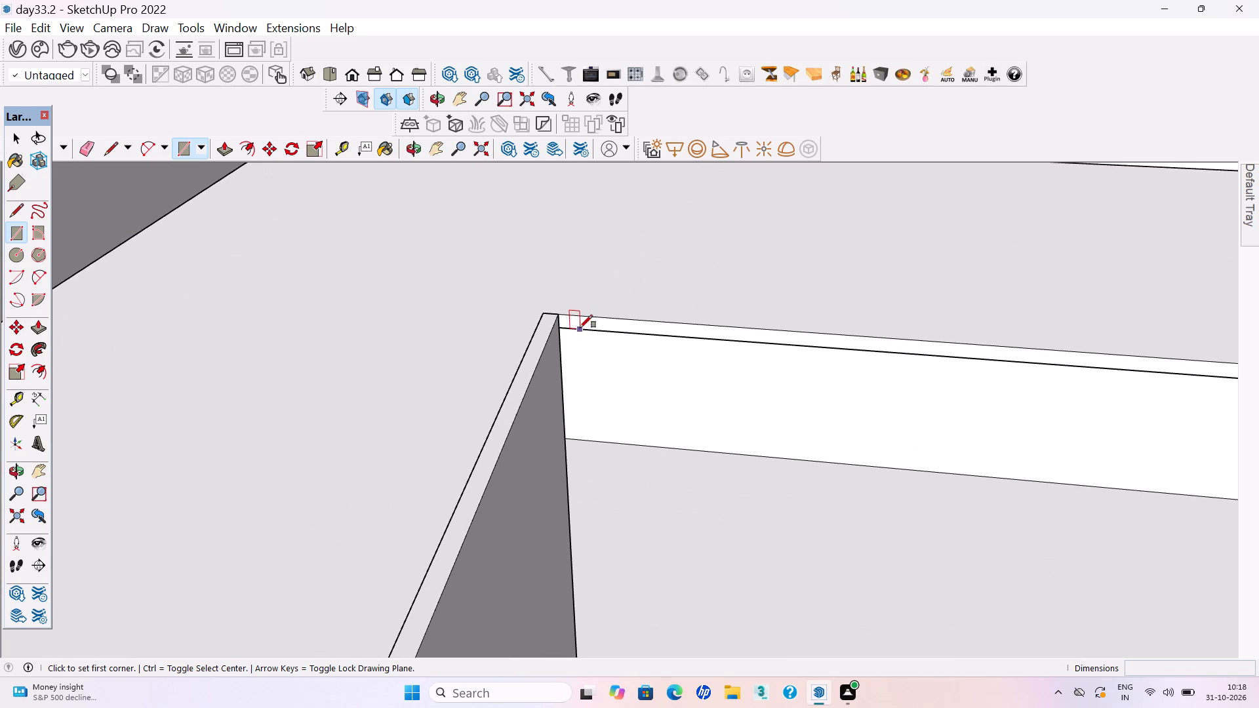
pyautogui.click(567, 313)
pyautogui.scroll(-5, 613, 356)
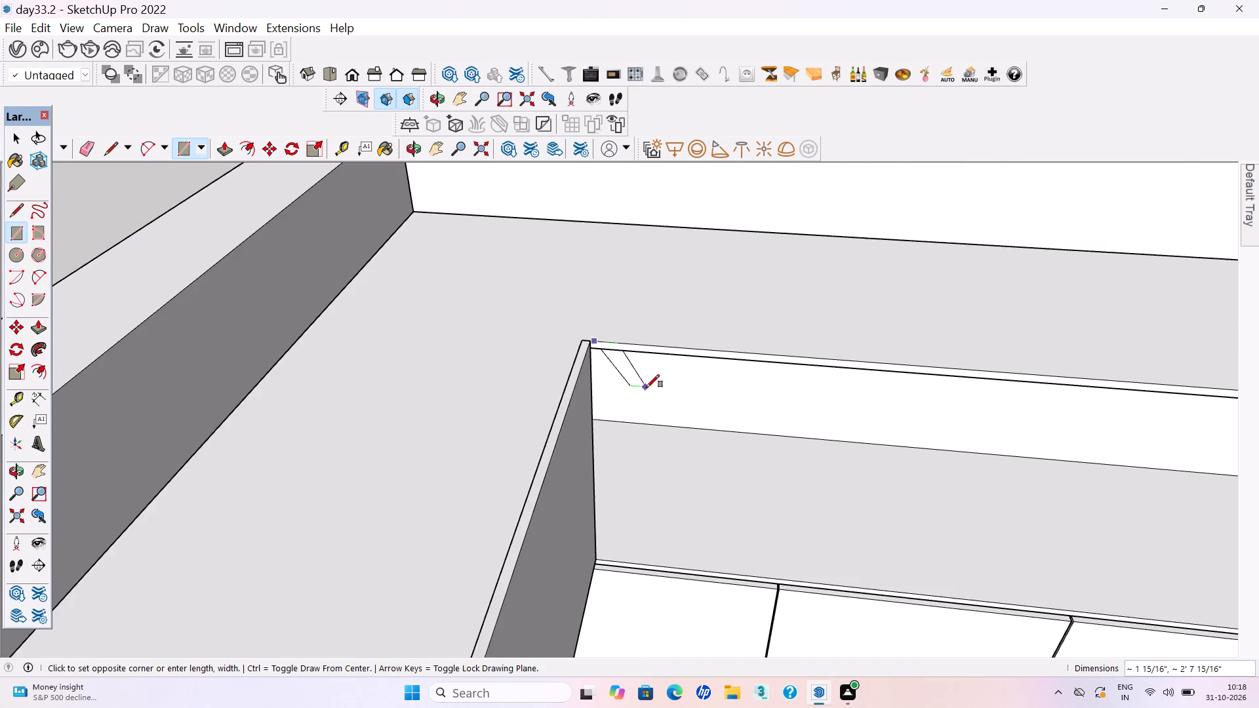
pyautogui.scroll(-2, 647, 387)
pyautogui.click(818, 532)
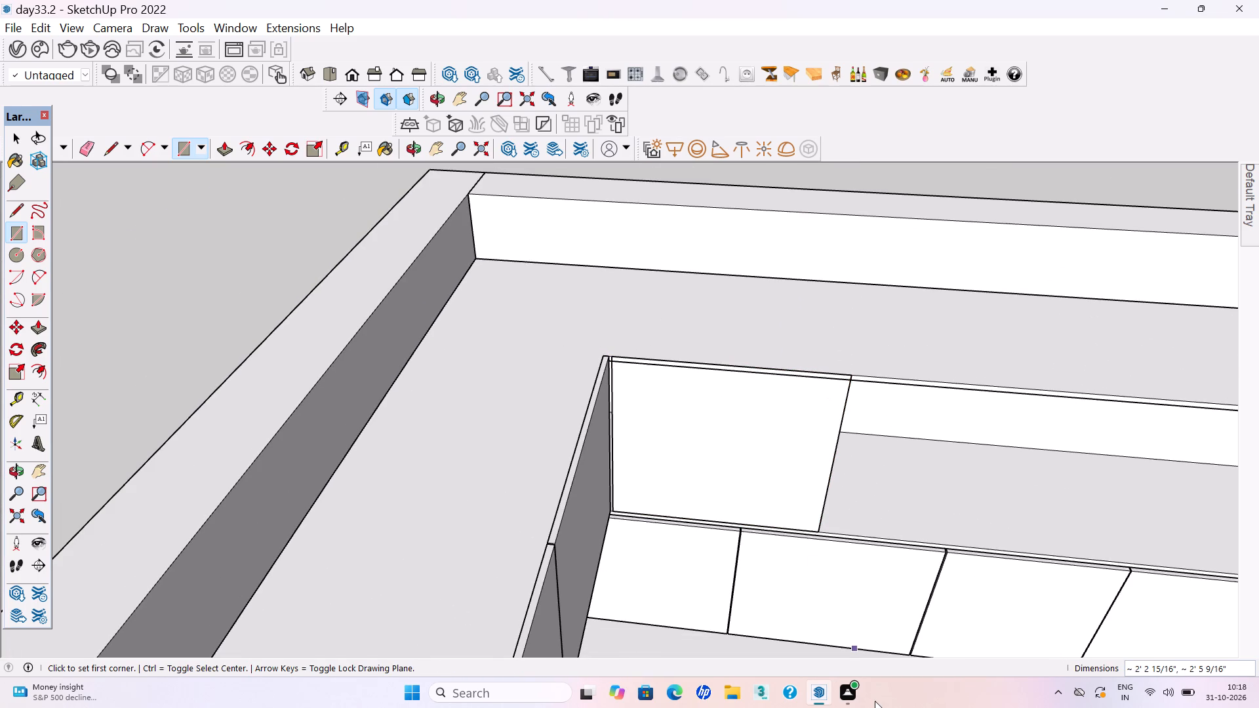
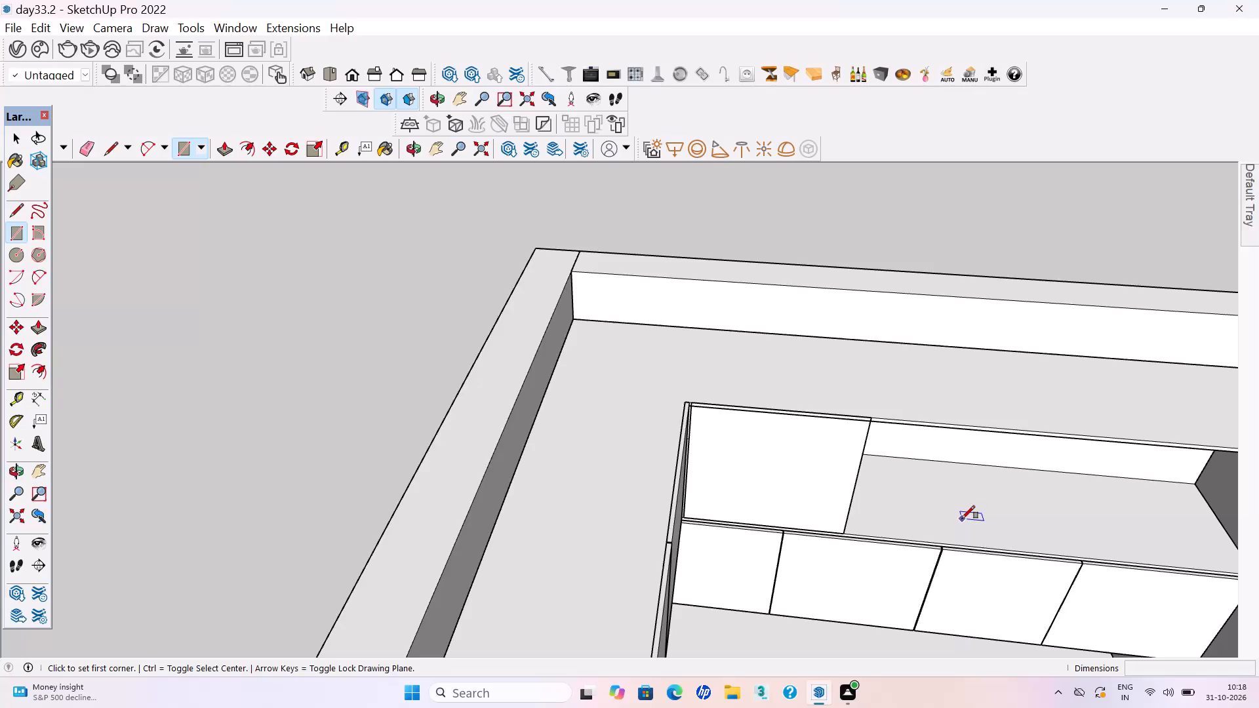
# Extrude the rectangular face of the upper-row cabinet panel beside the inner corner by 18 mm.
pyautogui.scroll(-3, 854, 538)
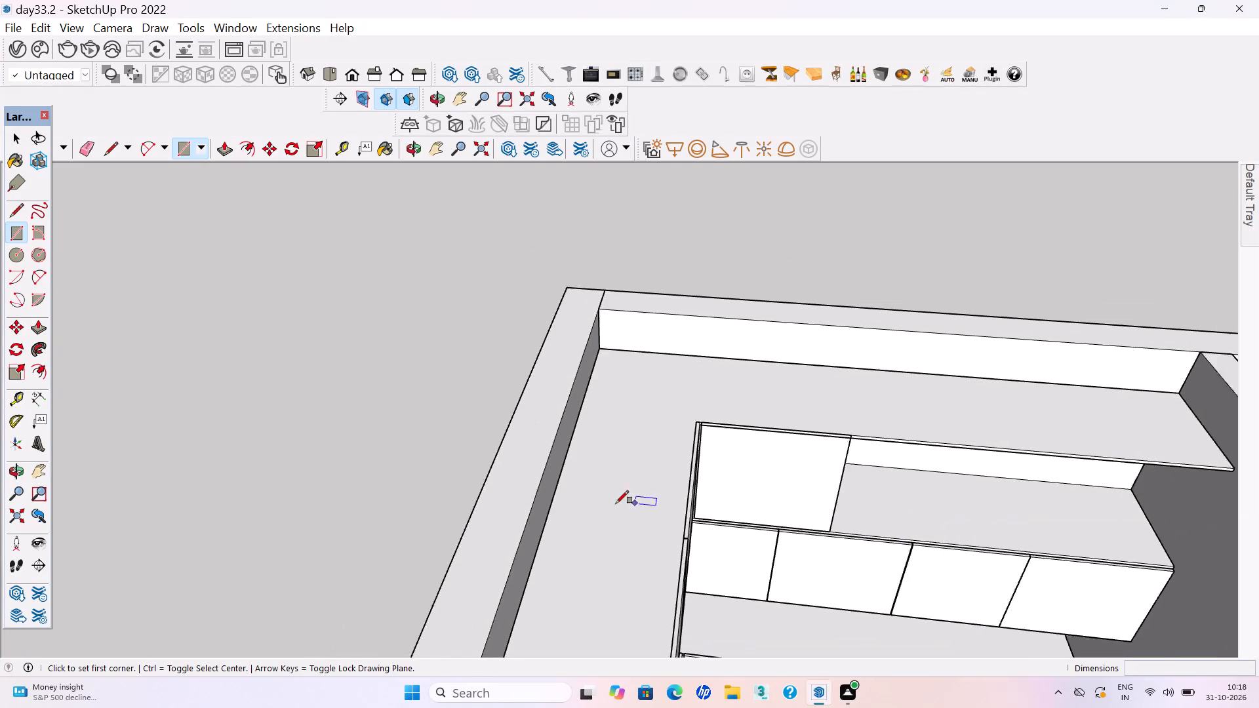
pyautogui.scroll(-5, 616, 503)
pyautogui.moveTo(812, 470); pyautogui.dragTo(735, 440, button='middle')
pyautogui.scroll(6, 746, 455)
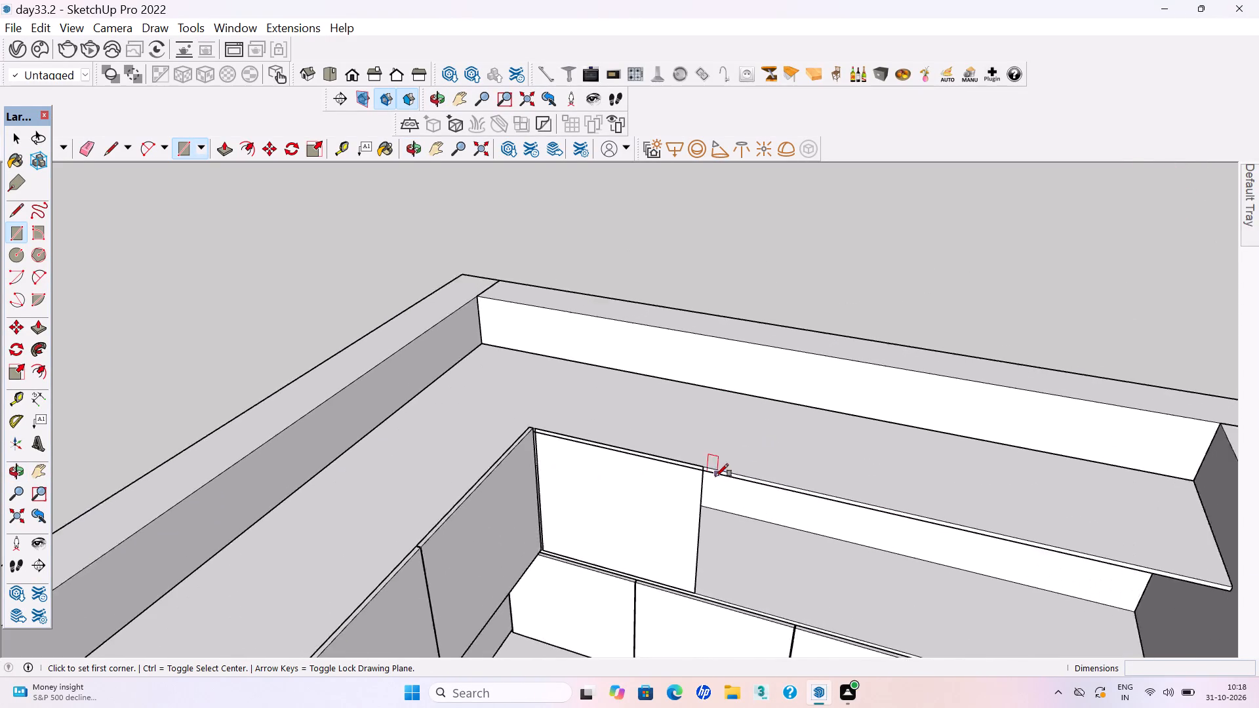
pyautogui.scroll(2, 715, 477)
pyautogui.scroll(6, 649, 504)
pyautogui.press('p')
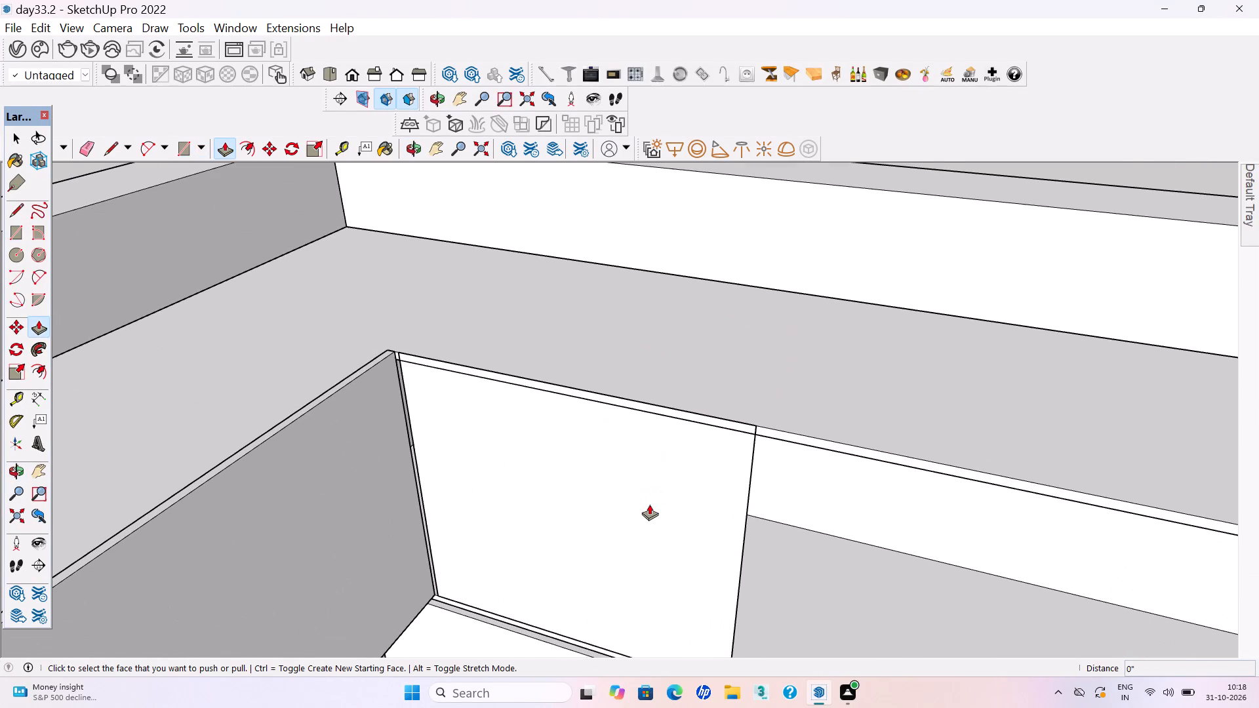
pyautogui.click(649, 504)
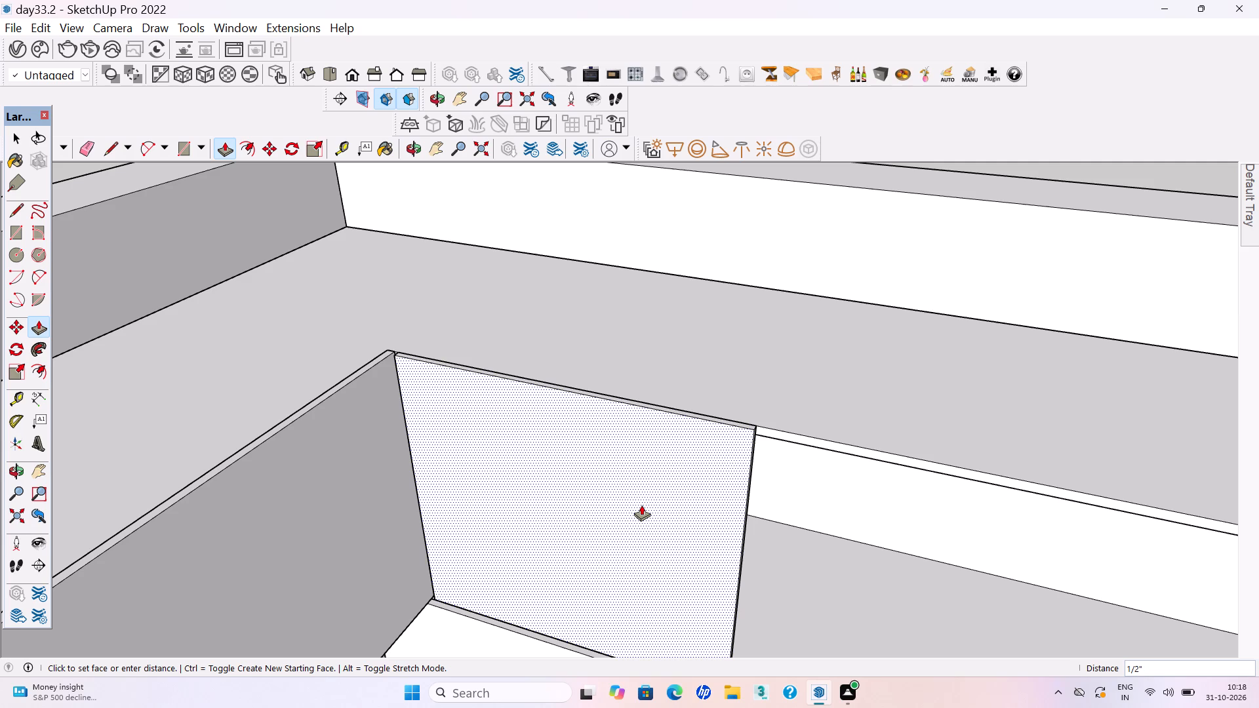
pyautogui.write('18mm')
pyautogui.press('Return')
# Make the extruded corner panel's connected geometry a group.
pyautogui.press('space')
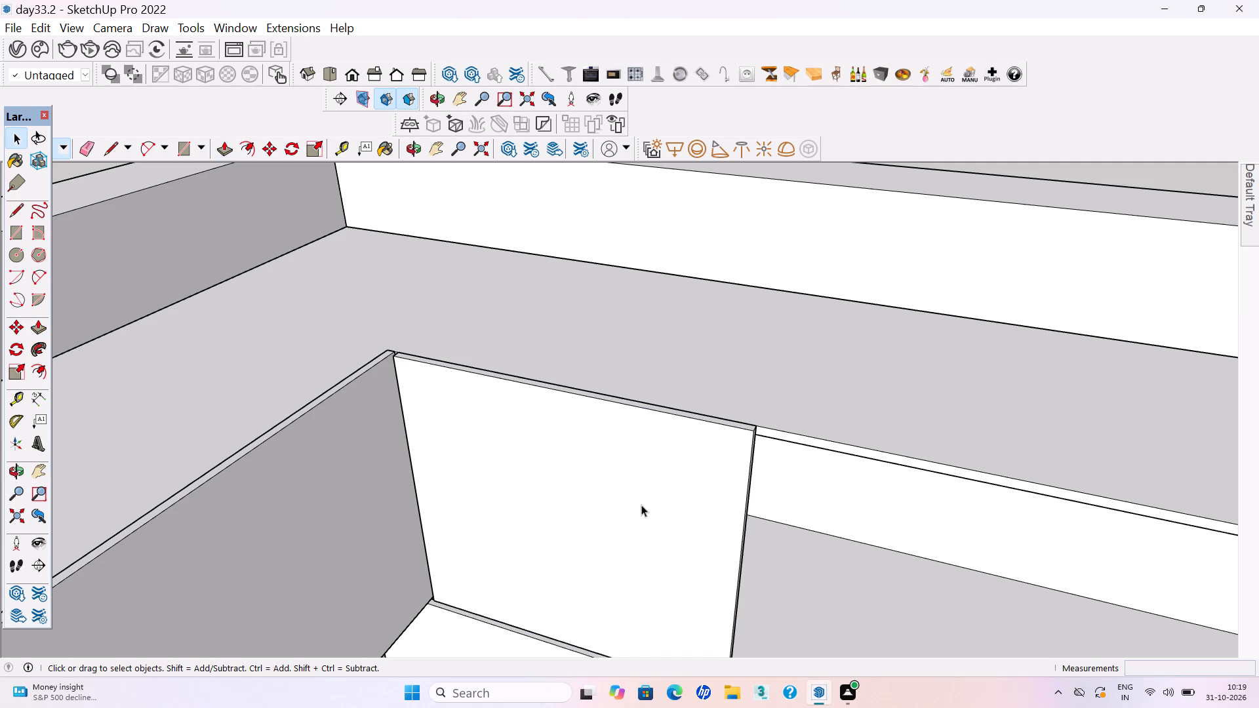
pyautogui.tripleClick(668, 467)
pyautogui.rightClick(668, 467)
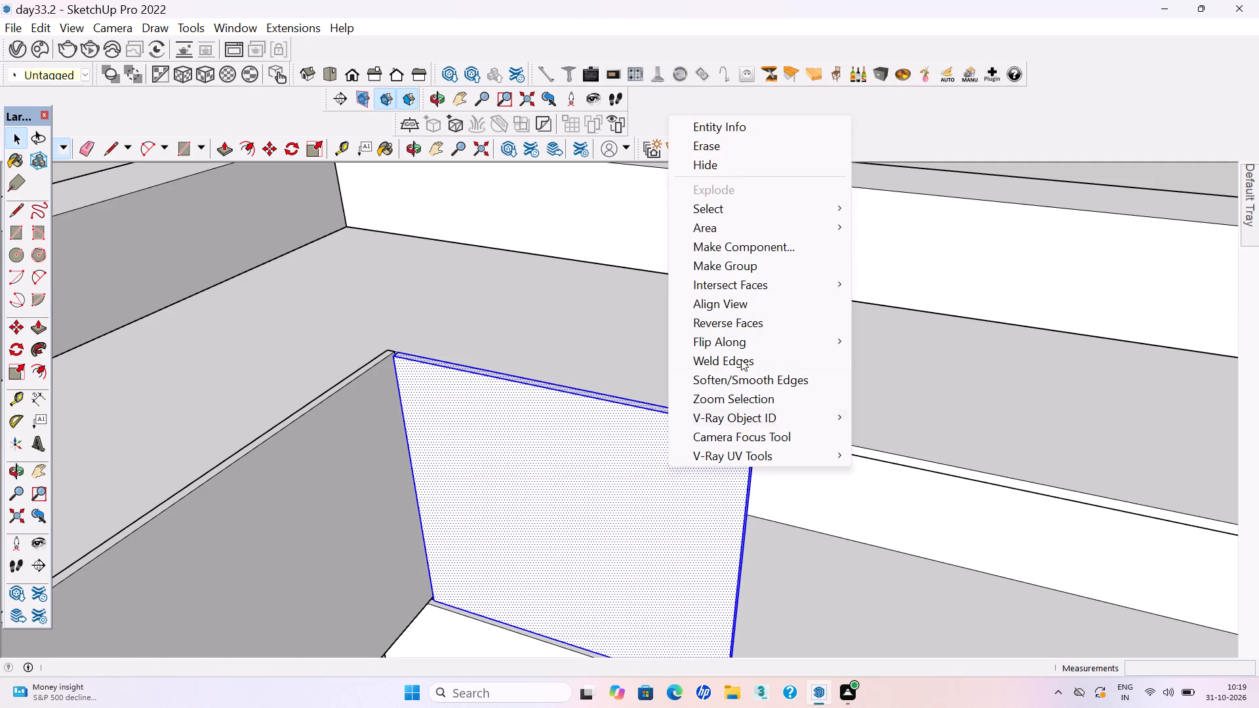
pyautogui.click(726, 266)
pyautogui.scroll(-9, 564, 446)
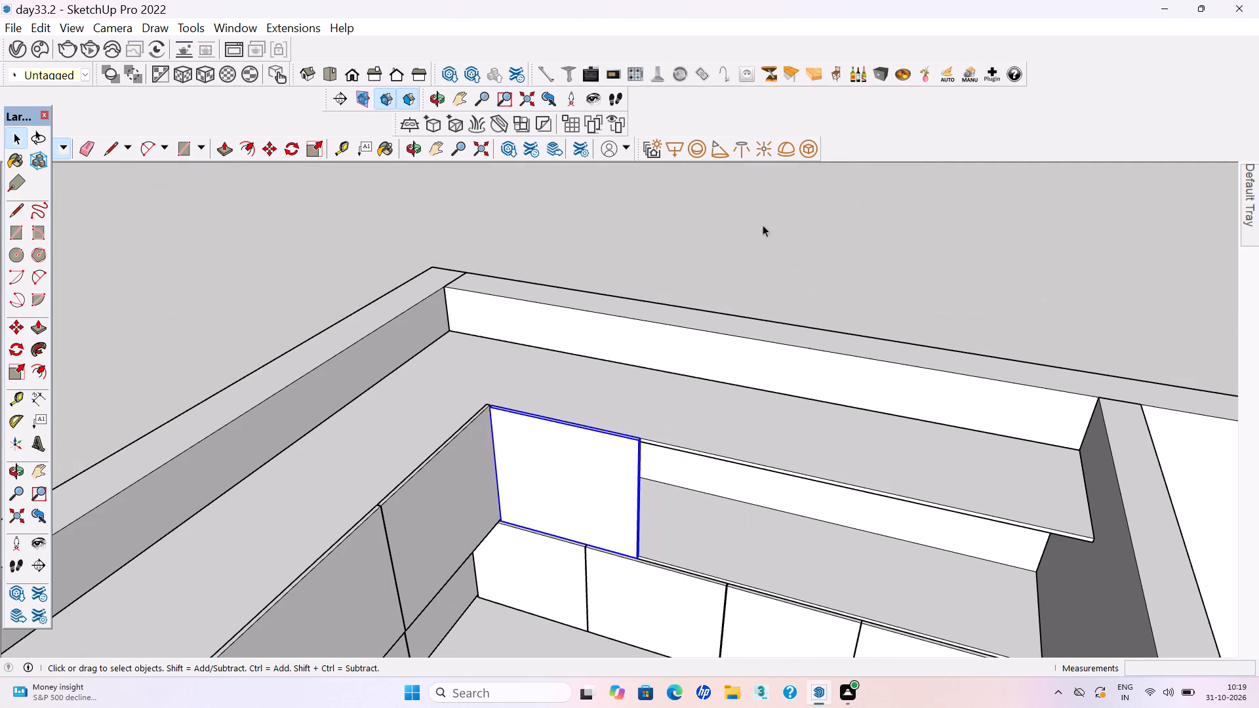
pyautogui.click(769, 216)
# Draw a rectangle about 2' 3" by 2' 6 3/4" for the second upper-row panel, starting at the corner panel's top edge.
pyautogui.press('r')
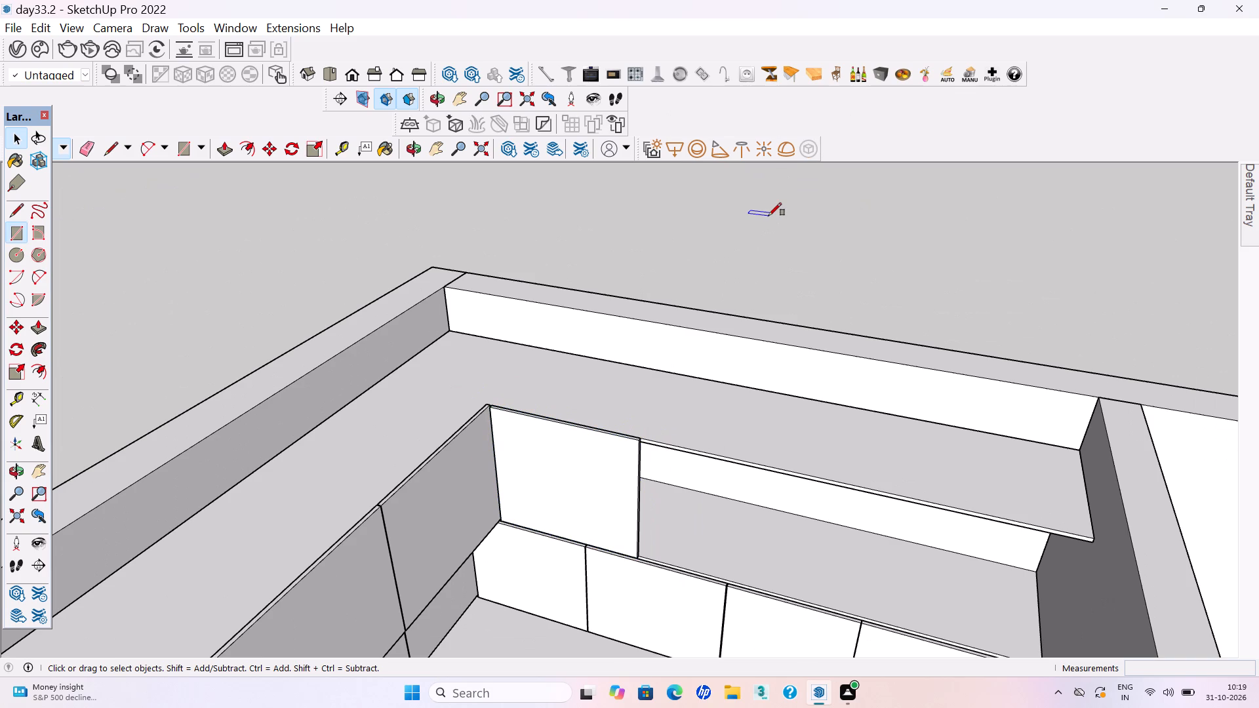
pyautogui.scroll(-5, 508, 301)
pyautogui.scroll(3, 587, 366)
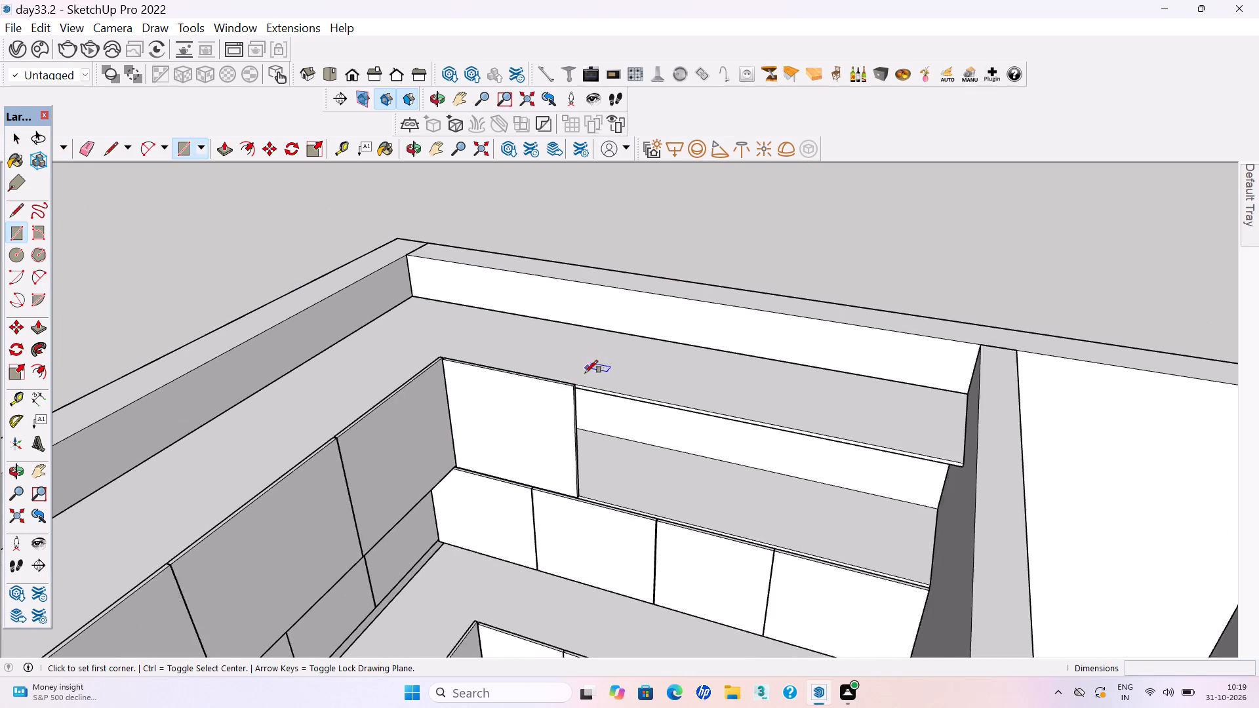
pyautogui.scroll(18, 585, 373)
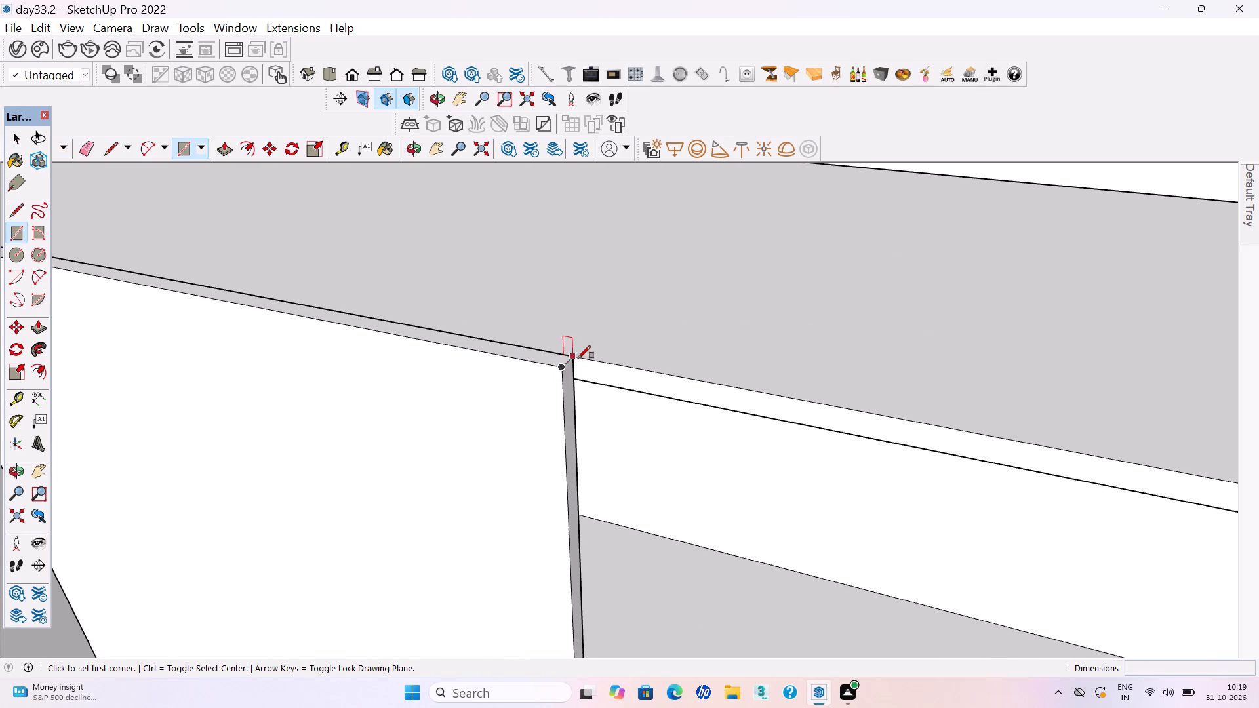
pyautogui.scroll(2, 578, 359)
pyautogui.click(582, 357)
pyautogui.scroll(-16, 585, 354)
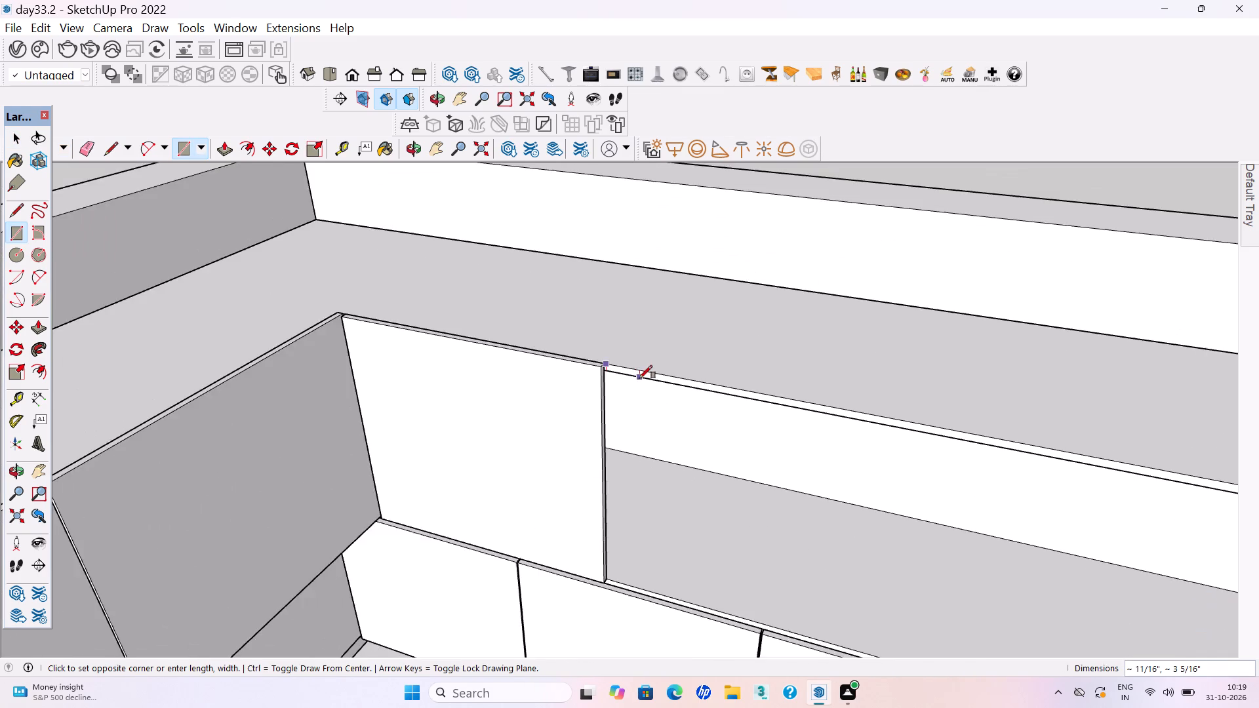
pyautogui.scroll(-6, 639, 378)
pyautogui.click(790, 540)
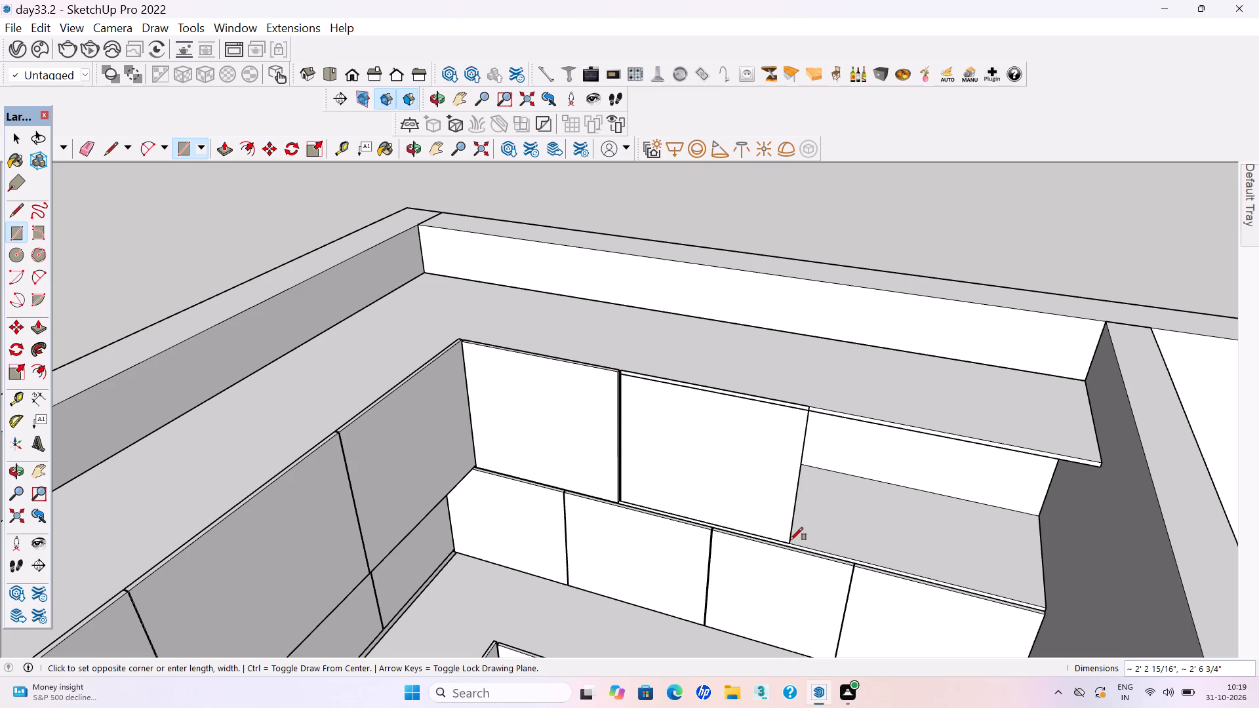
# Extrude the second upper-row panel about 11/16", flush with the adjacent corner panel.
pyautogui.press('p')
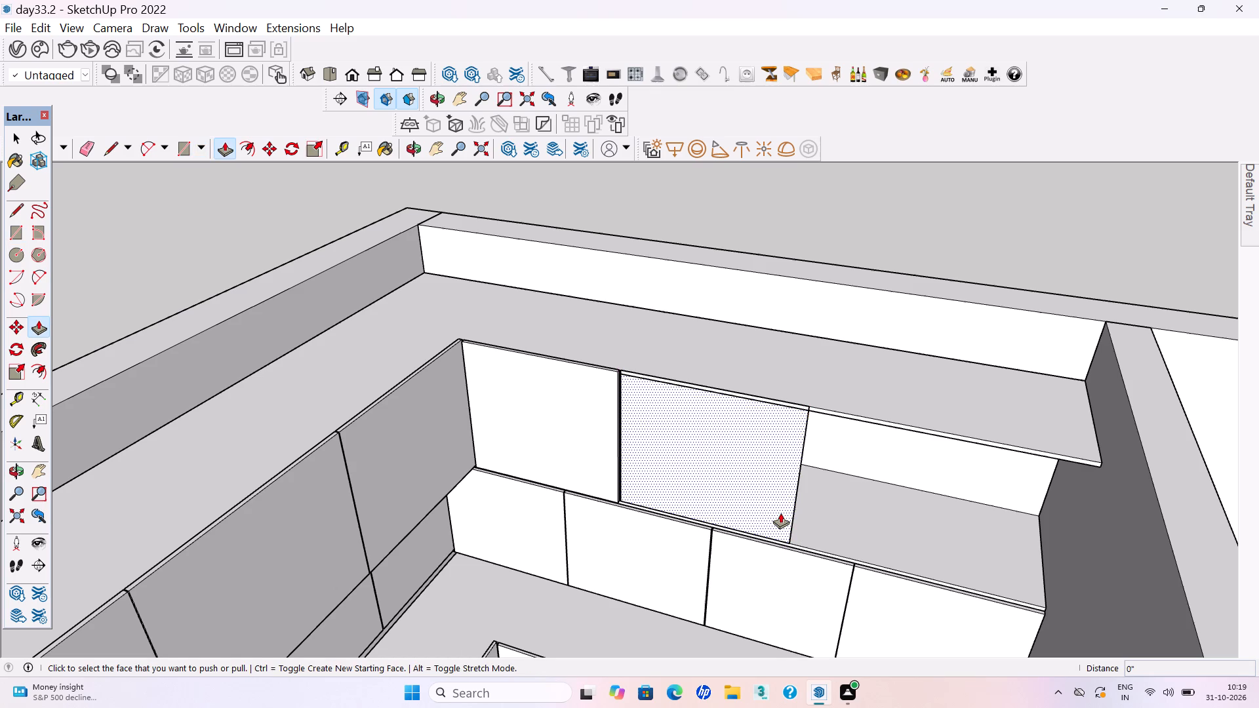
pyautogui.scroll(12, 629, 376)
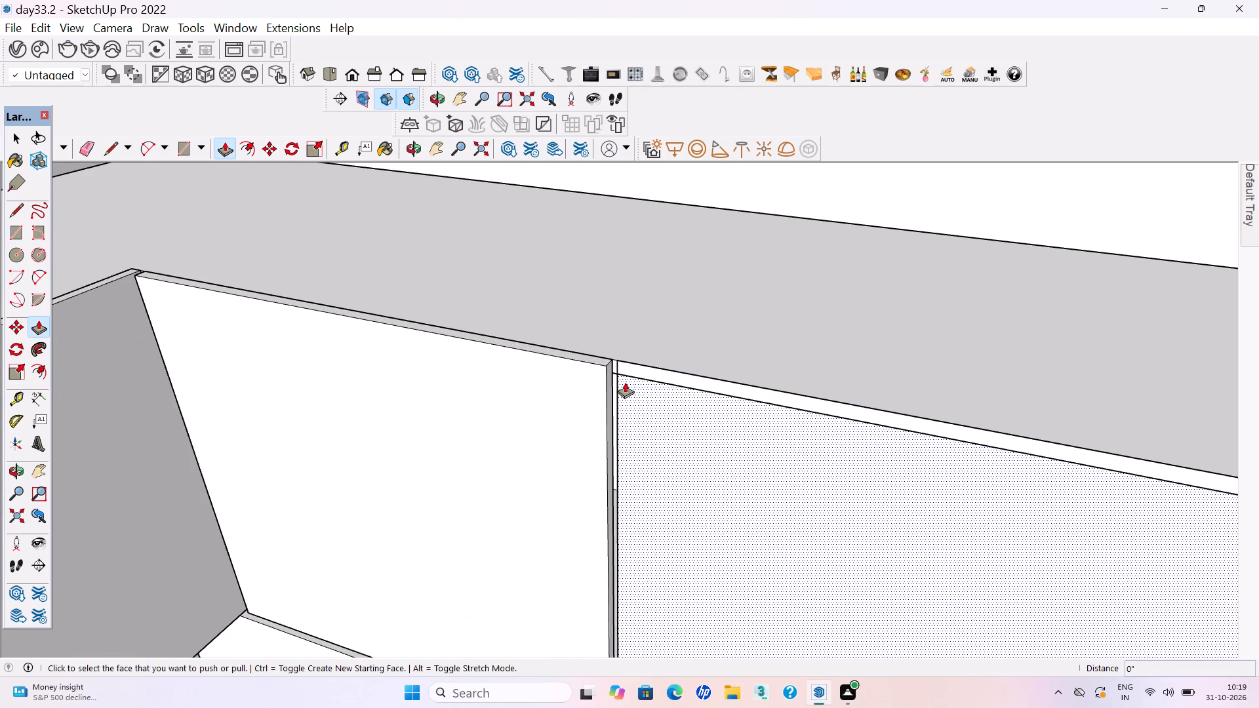
pyautogui.click(624, 381)
pyautogui.click(578, 397)
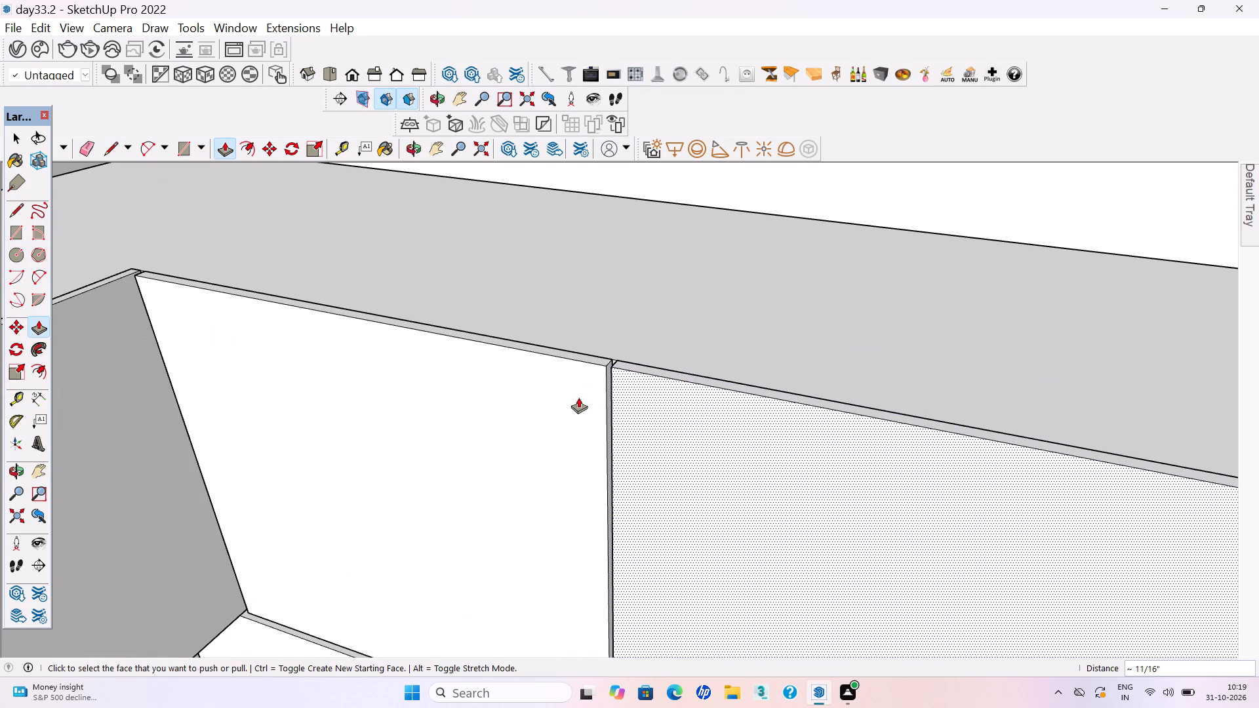
# Make the second upper-row panel's connected geometry a group.
pyautogui.press('space')
pyautogui.tripleClick(722, 448)
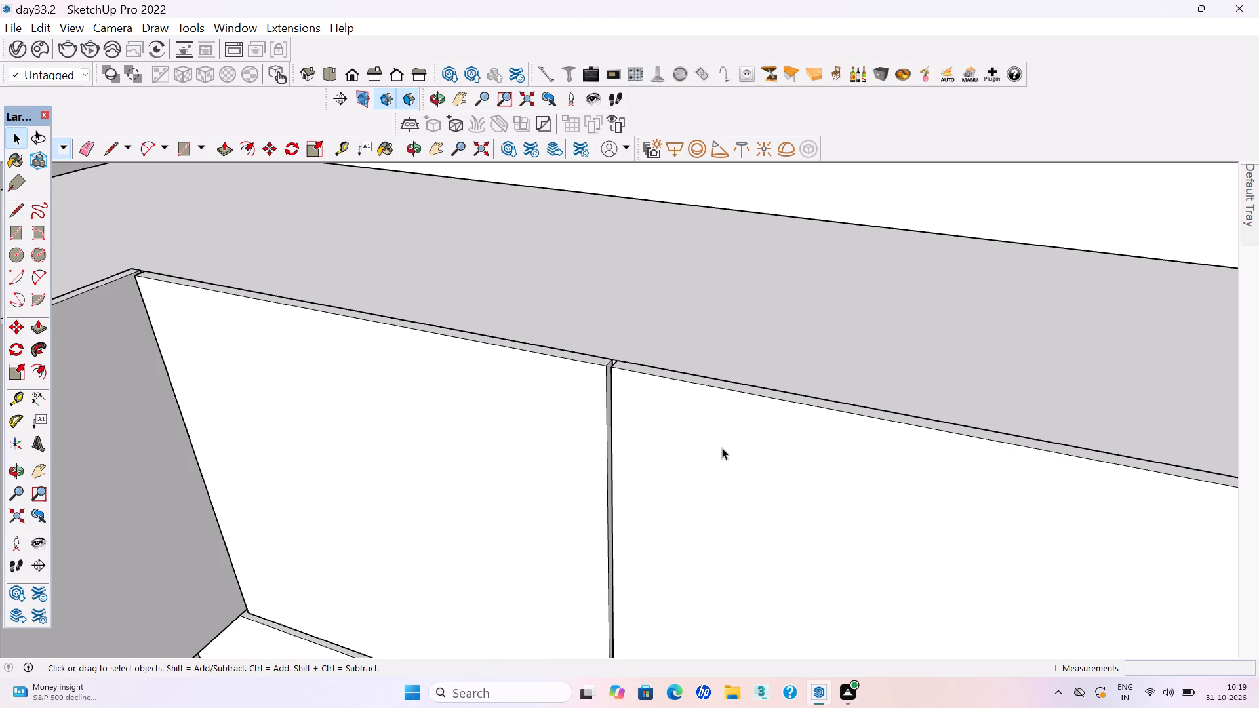
pyautogui.rightClick(722, 448)
pyautogui.click(788, 250)
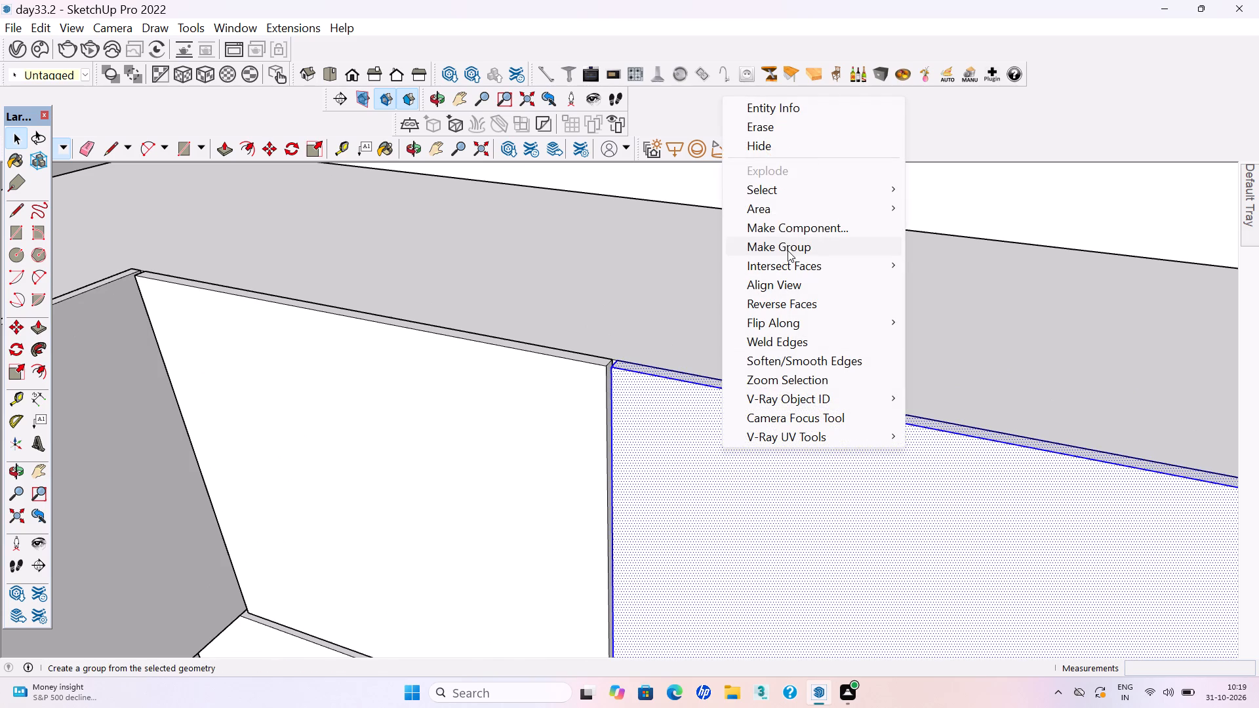
pyautogui.scroll(-3, 502, 402)
pyautogui.scroll(-10, 637, 566)
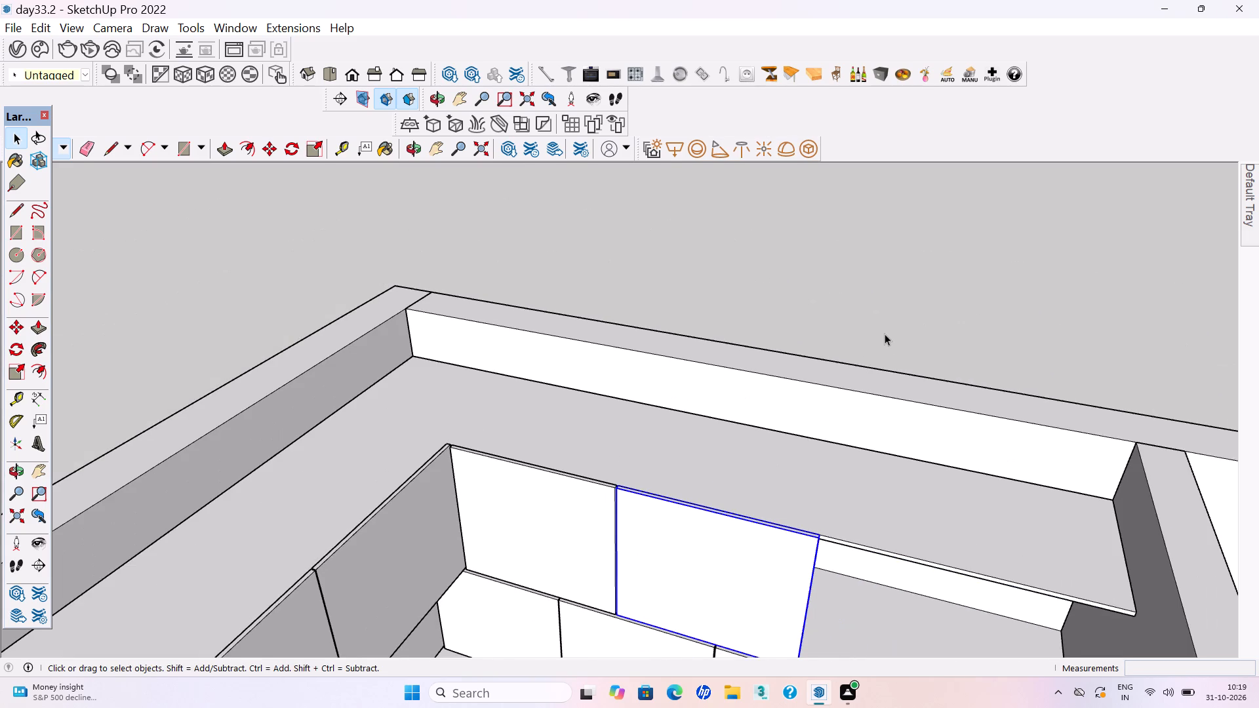
pyautogui.click(885, 334)
# Draw a rectangle about 2' 3" by 1' 9 3/8" for the third upper-row panel, starting at the second panel's top corner.
pyautogui.press('r')
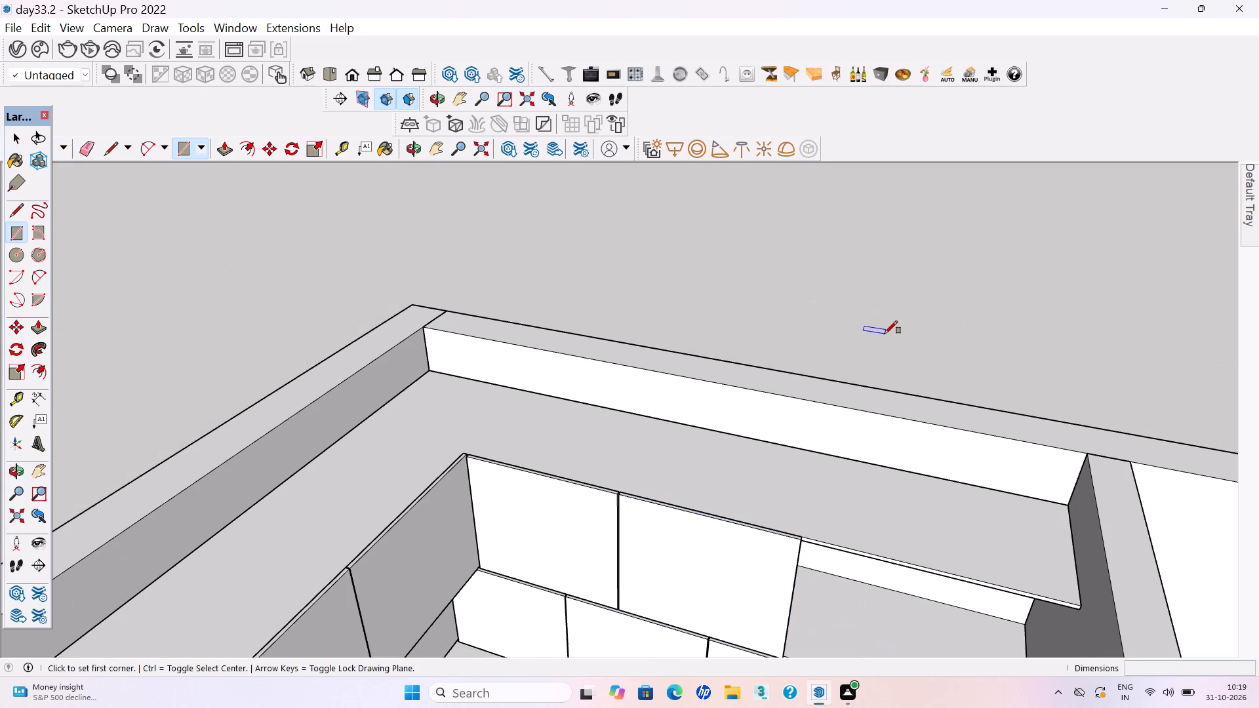
pyautogui.scroll(-4, 601, 401)
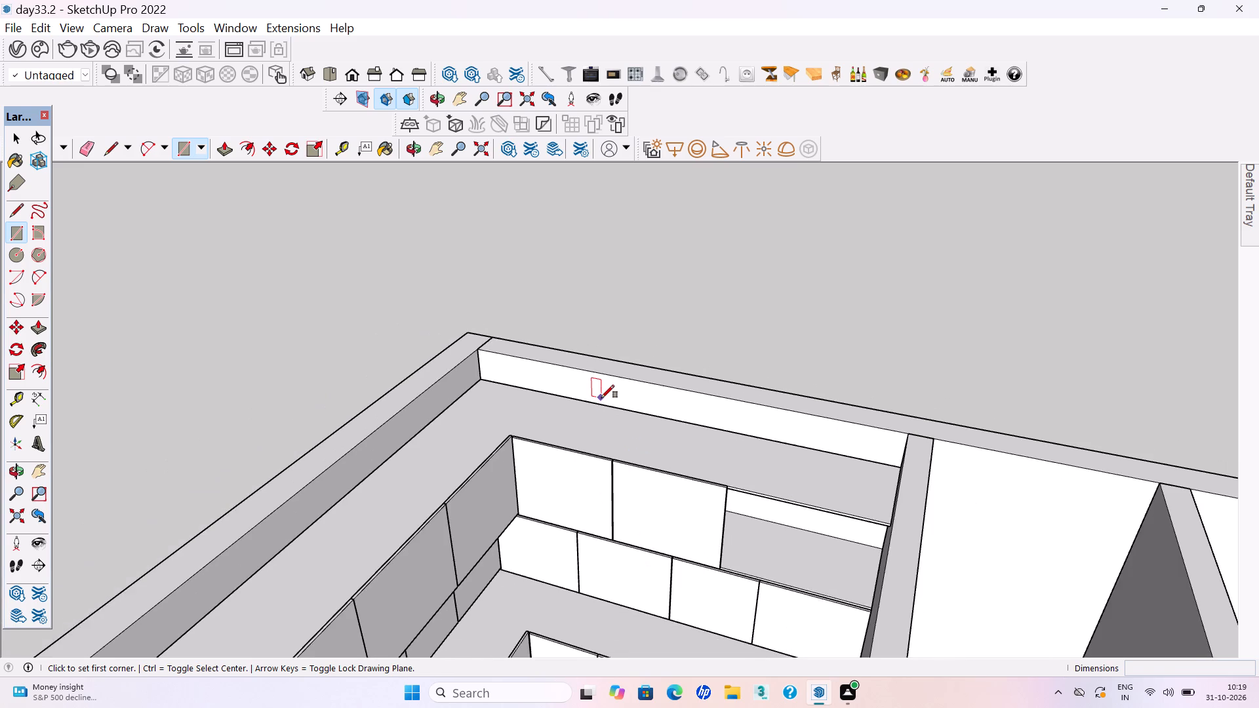
pyautogui.scroll(-2, 601, 398)
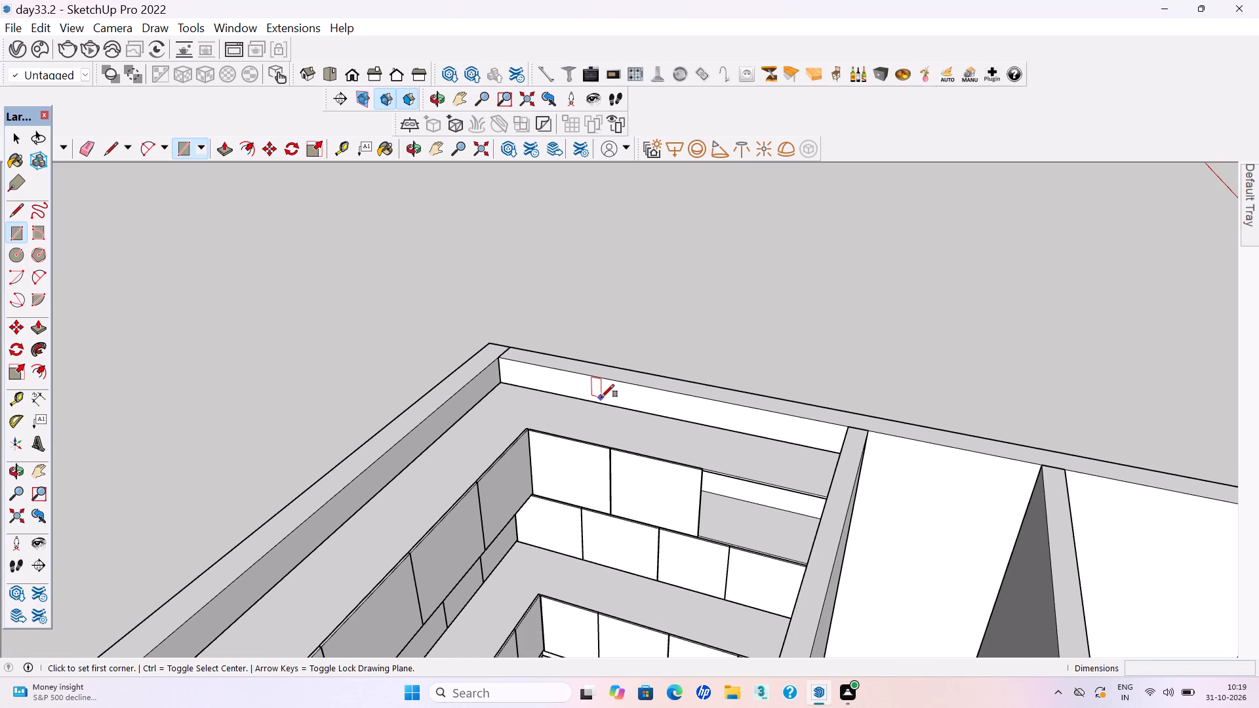
pyautogui.scroll(8, 720, 507)
pyautogui.scroll(8, 694, 449)
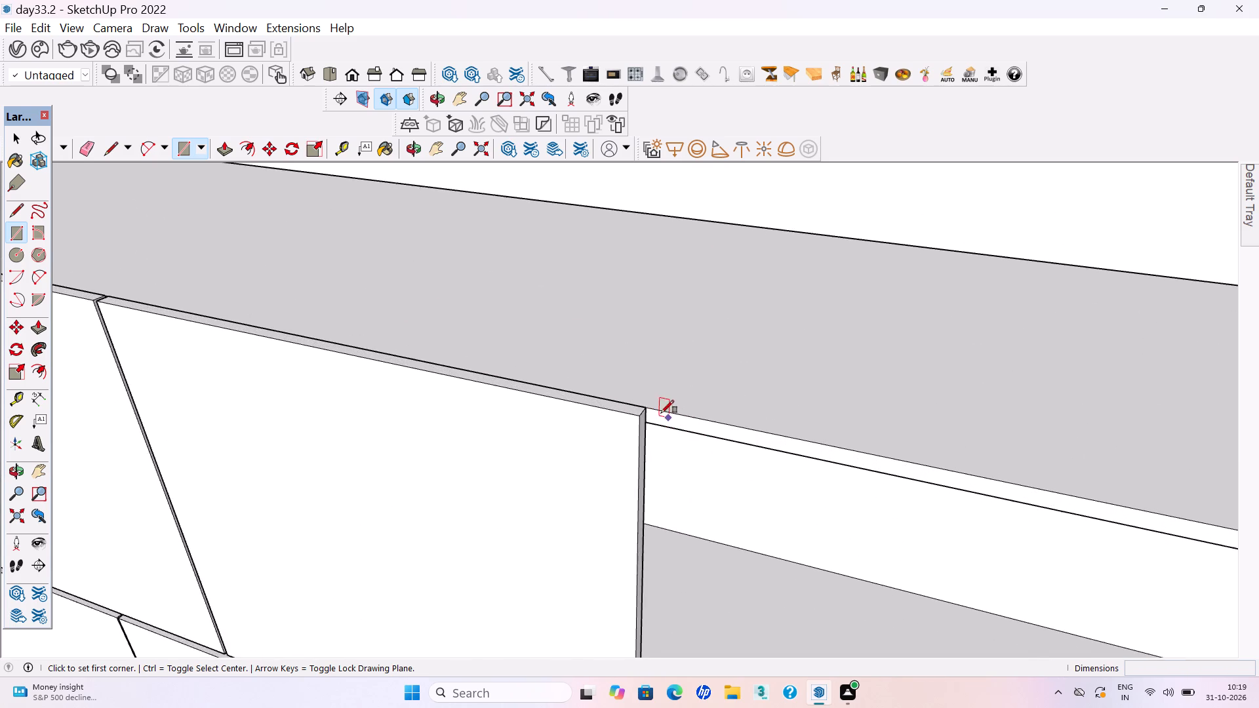
pyautogui.scroll(4, 661, 413)
pyautogui.click(647, 406)
pyautogui.scroll(-3, 647, 406)
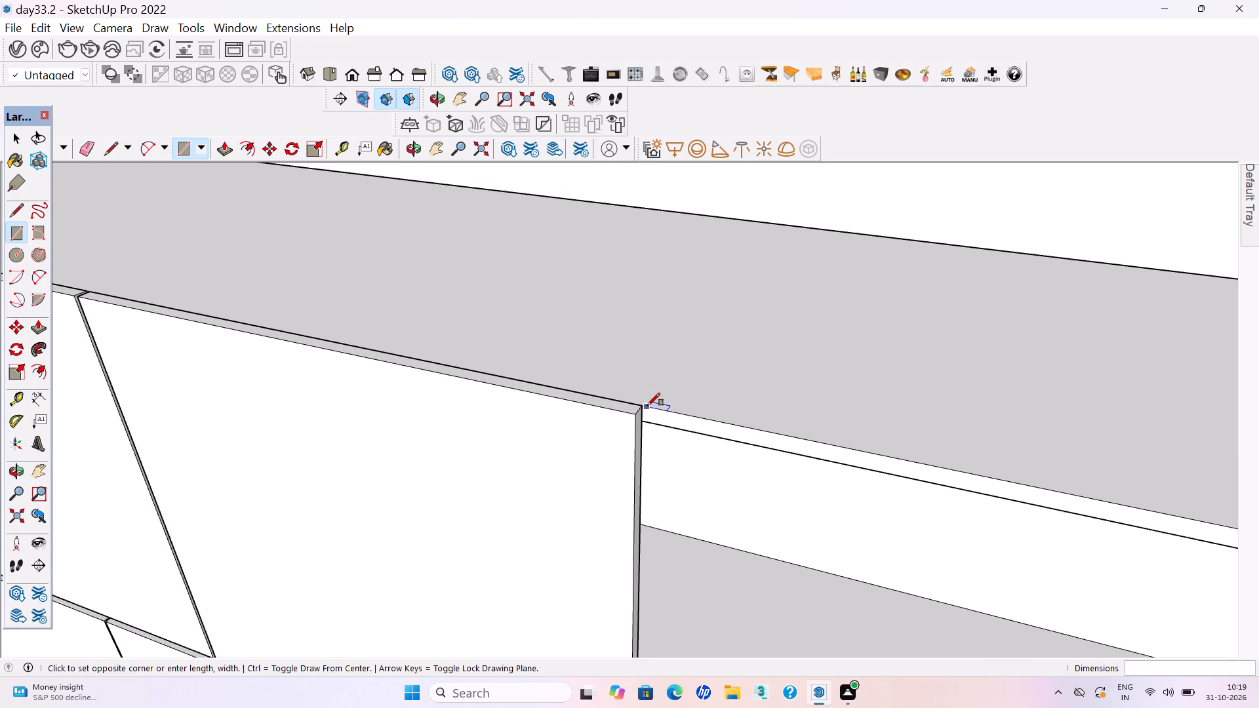
pyautogui.scroll(-10, 647, 406)
pyautogui.scroll(-4, 868, 528)
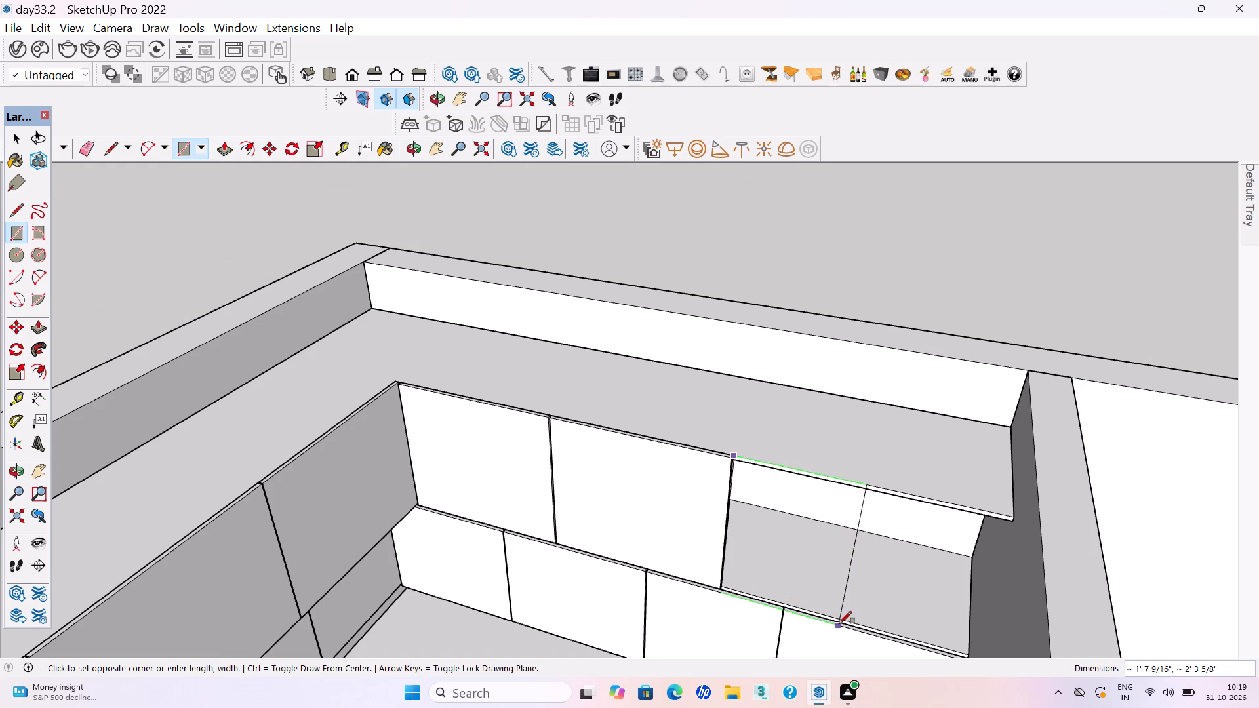
pyautogui.click(851, 620)
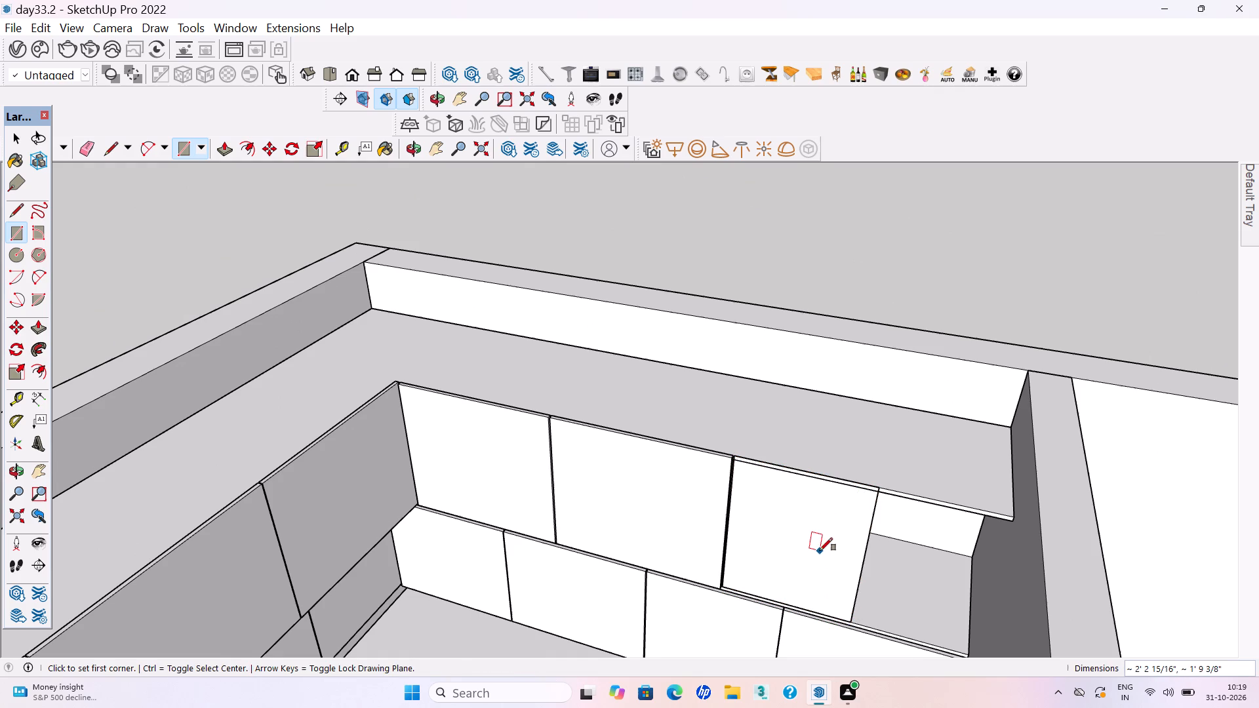
# Extrude the third upper-row panel about 11/16", flush with the second panel.
pyautogui.press('p')
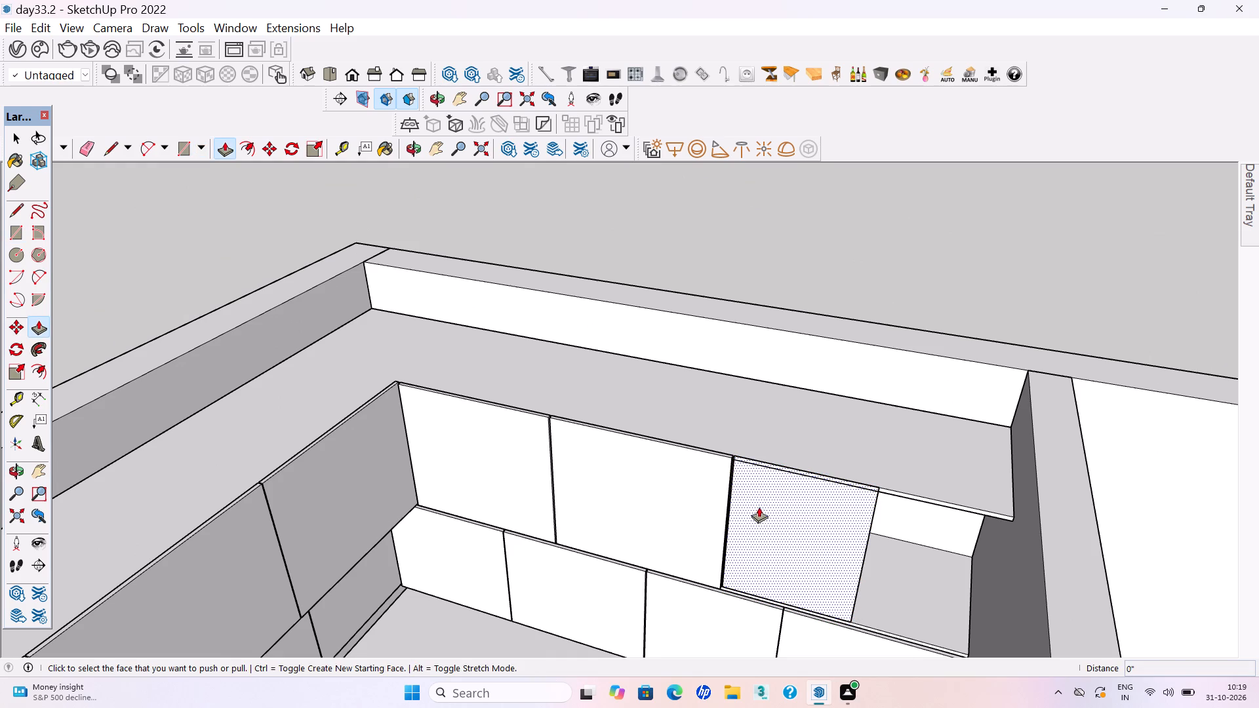
pyautogui.click(737, 481)
pyautogui.click(694, 492)
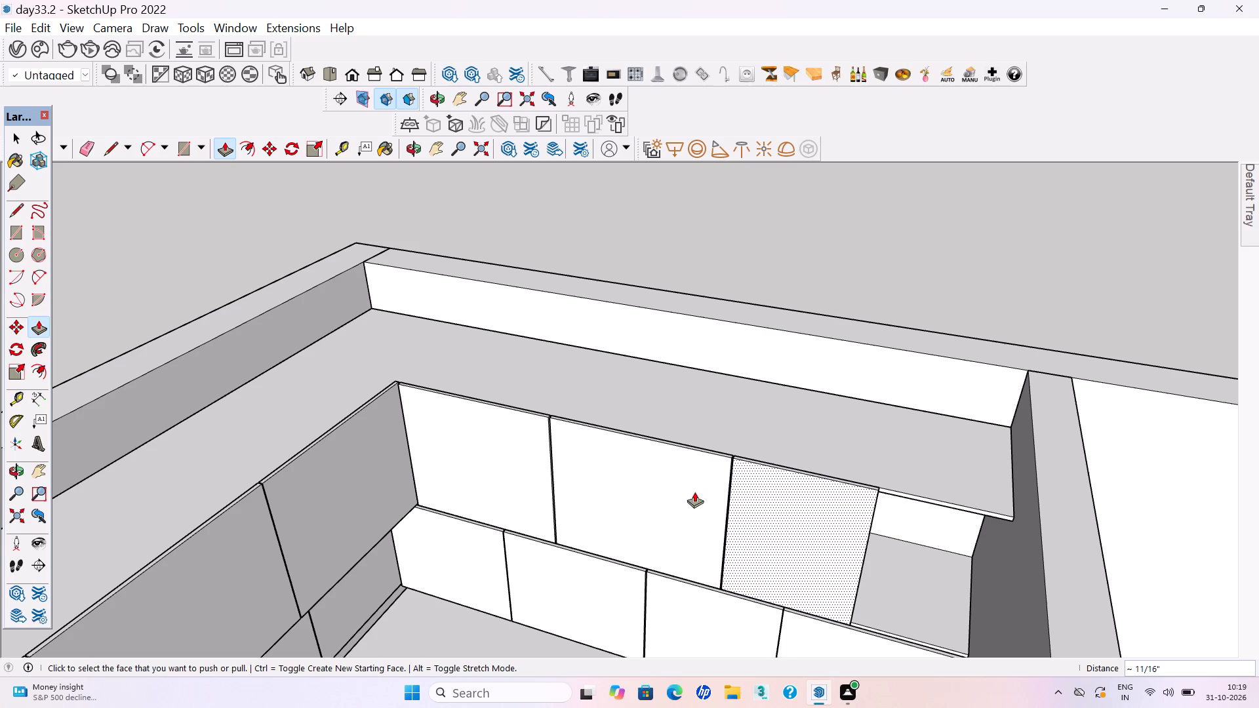
# Make the third upper-row panel's connected geometry a group.
pyautogui.press('space')
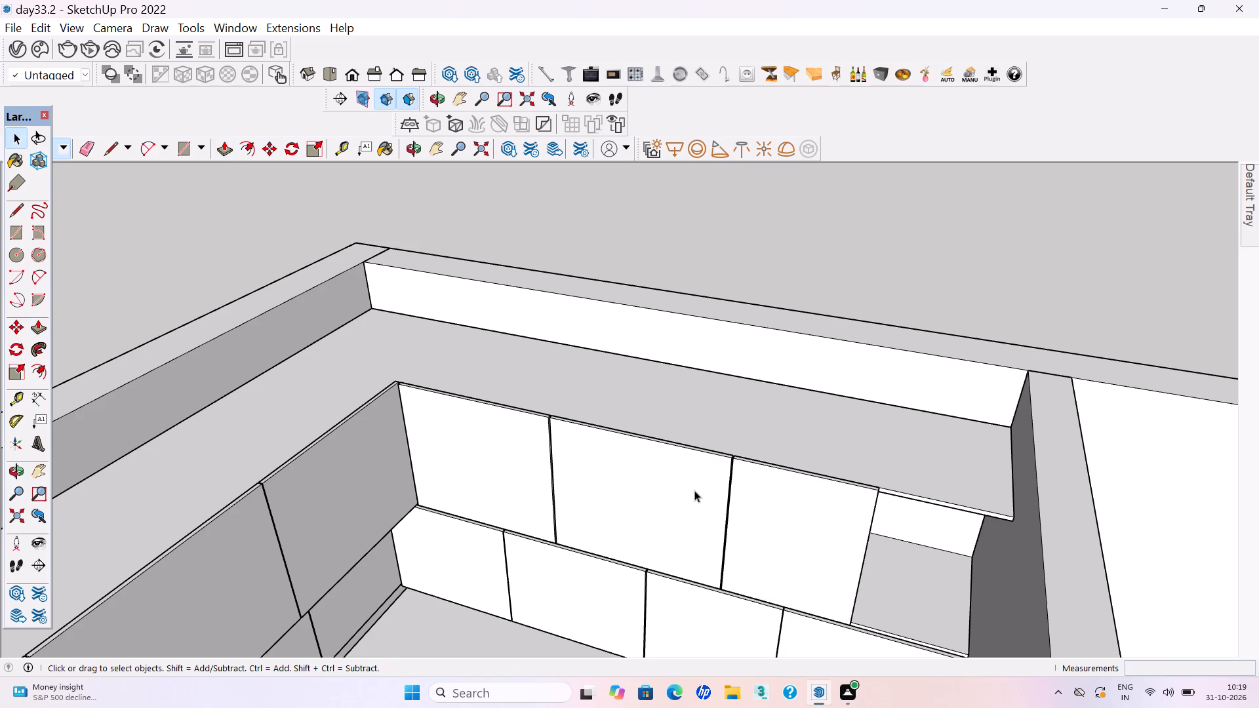
pyautogui.tripleClick(799, 541)
pyautogui.rightClick(799, 541)
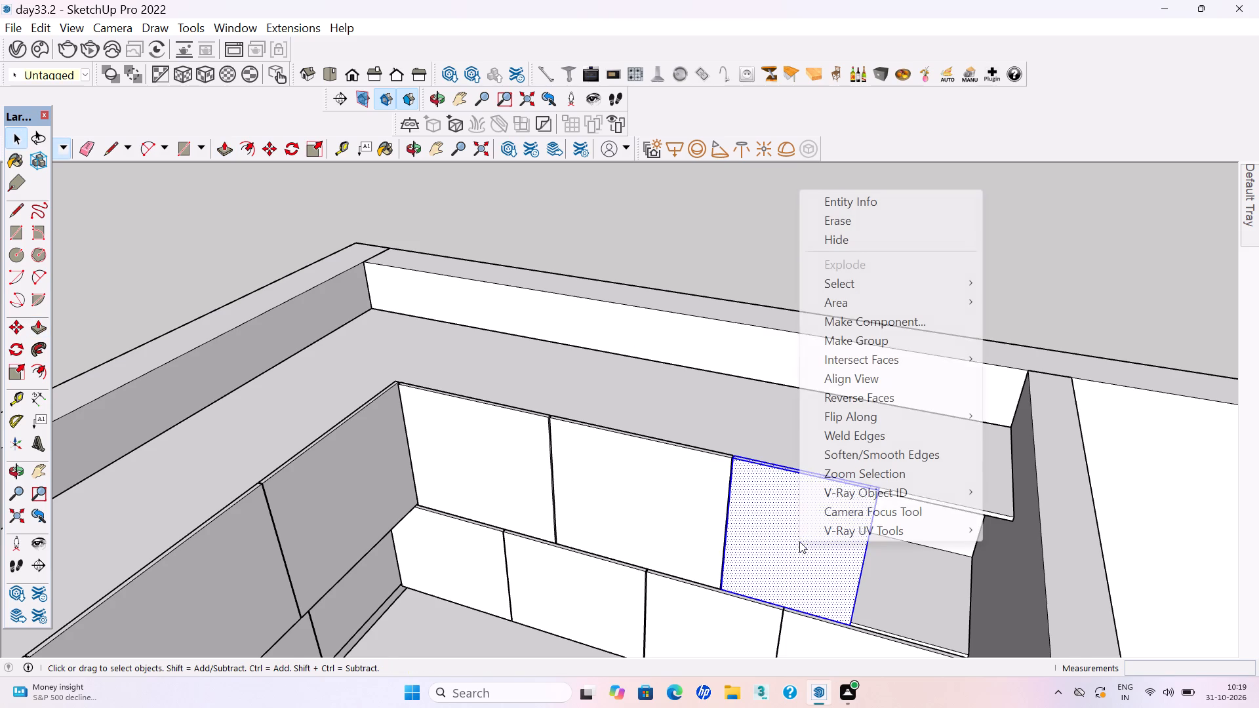
pyautogui.click(843, 341)
pyautogui.click(908, 258)
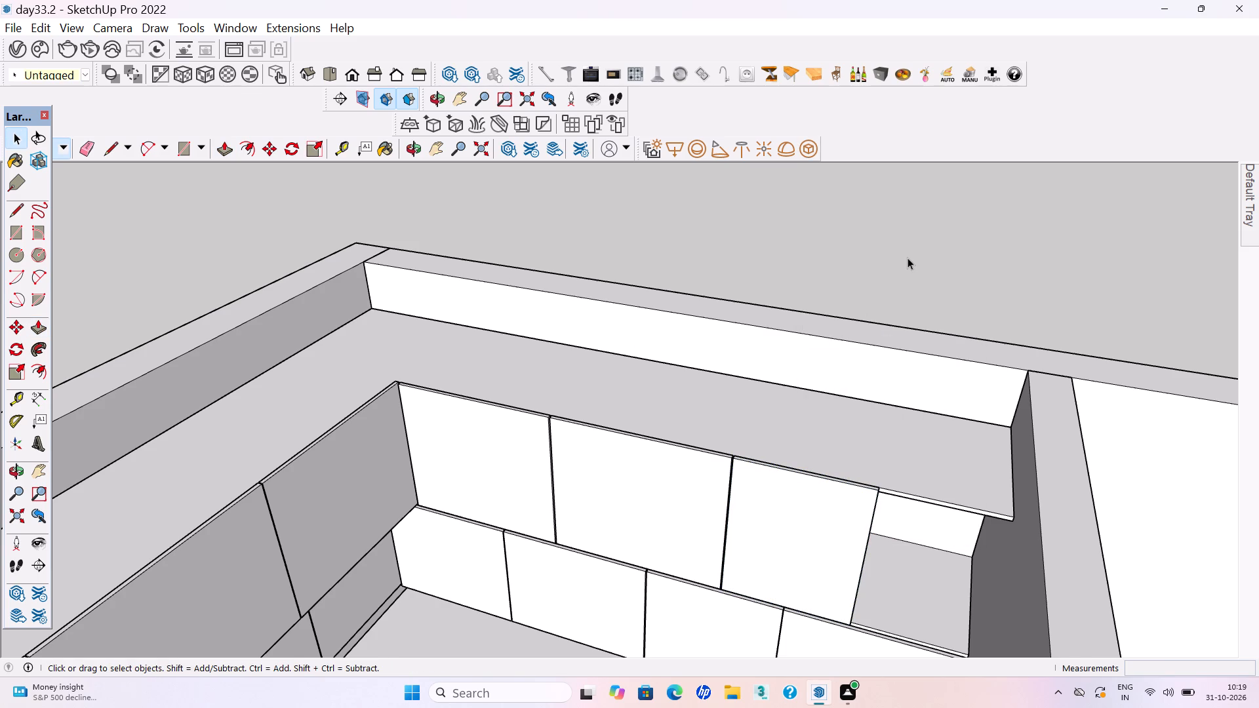
# Draw a rectangle about 2' 3 5/8" by 1' 5 7/16" closing the last upper-row opening between the third panel and the side wall.
pyautogui.press('r')
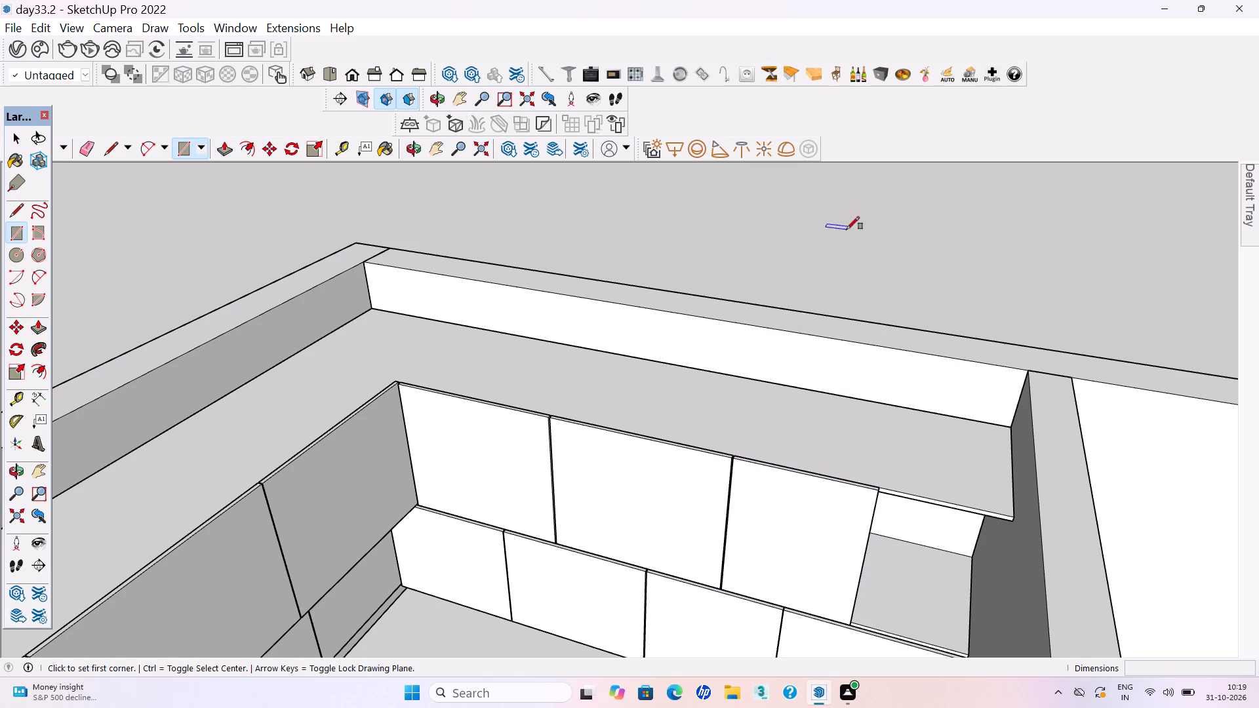
pyautogui.scroll(-4, 487, 270)
pyautogui.scroll(4, 725, 365)
pyautogui.scroll(9, 751, 424)
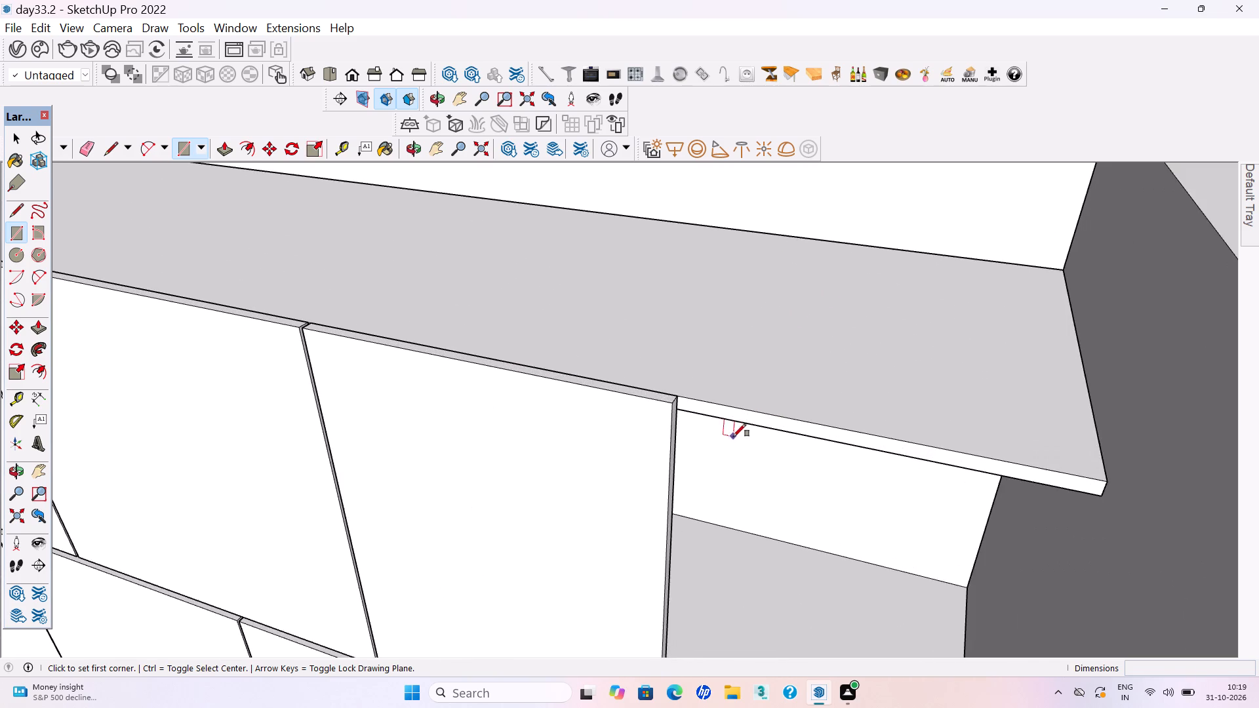
pyautogui.scroll(4, 704, 410)
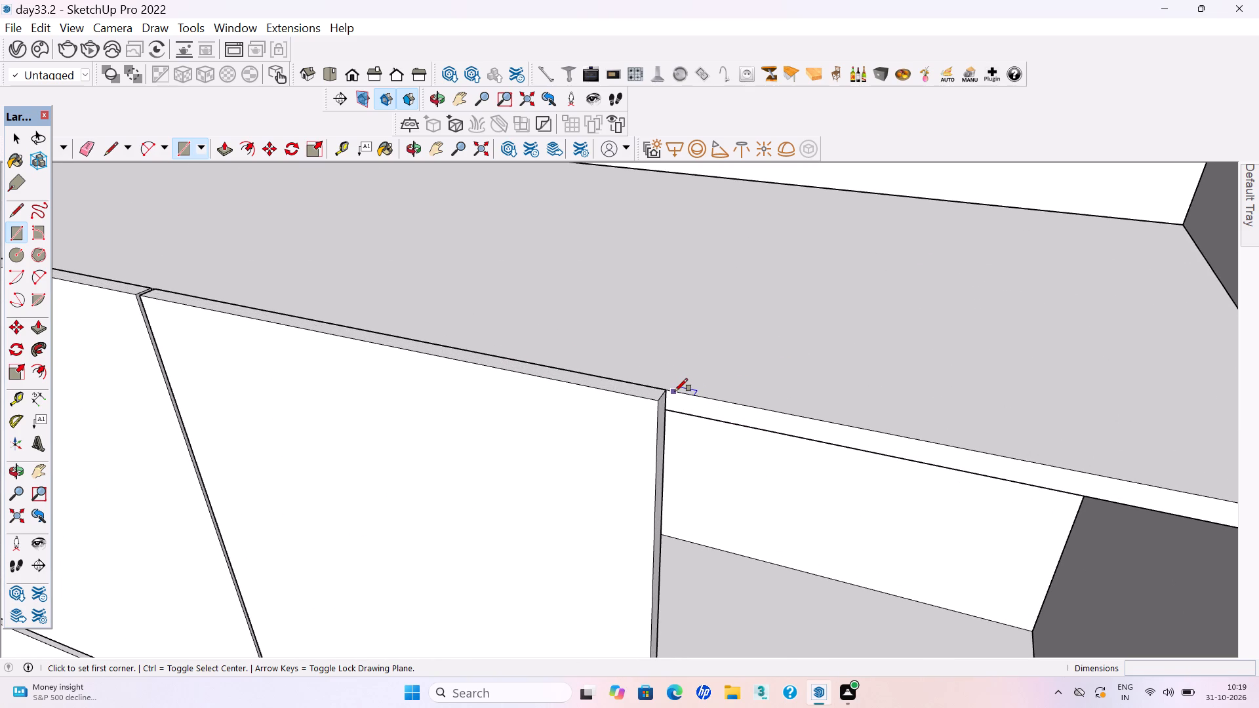
pyautogui.click(676, 392)
pyautogui.scroll(-9, 690, 382)
pyautogui.moveTo(737, 494); pyautogui.dragTo(851, 487, button='middle')
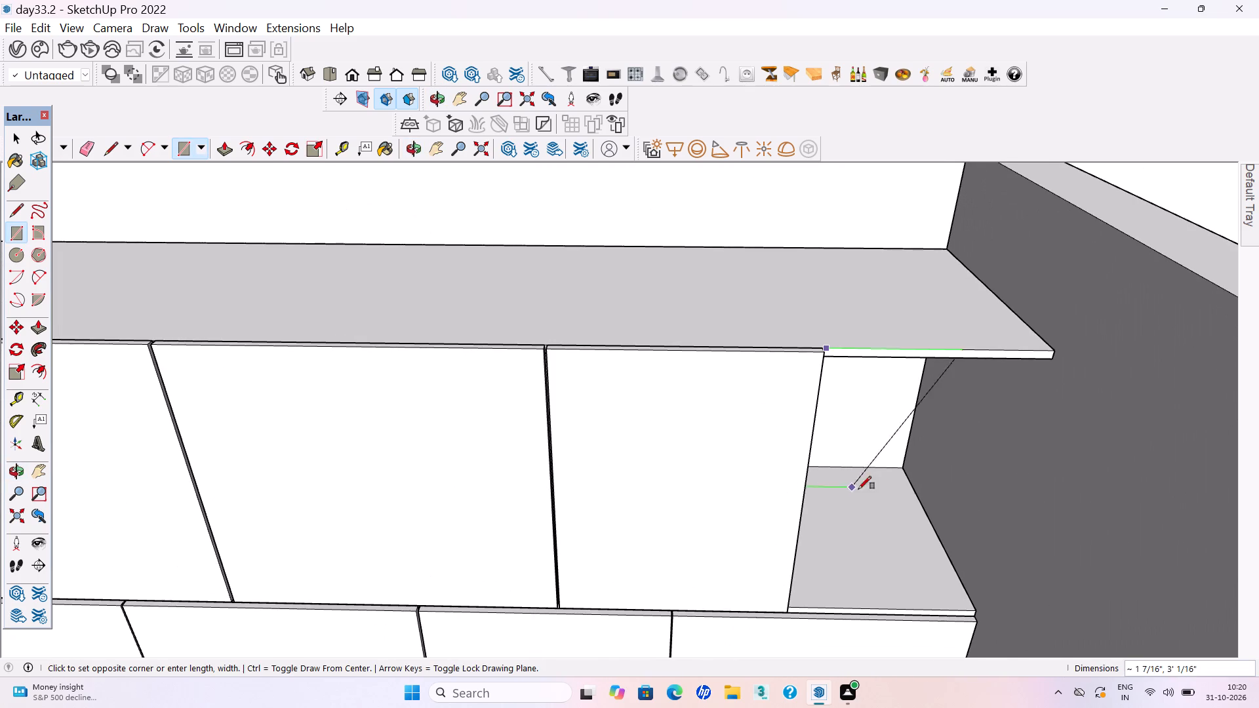
pyautogui.click(972, 613)
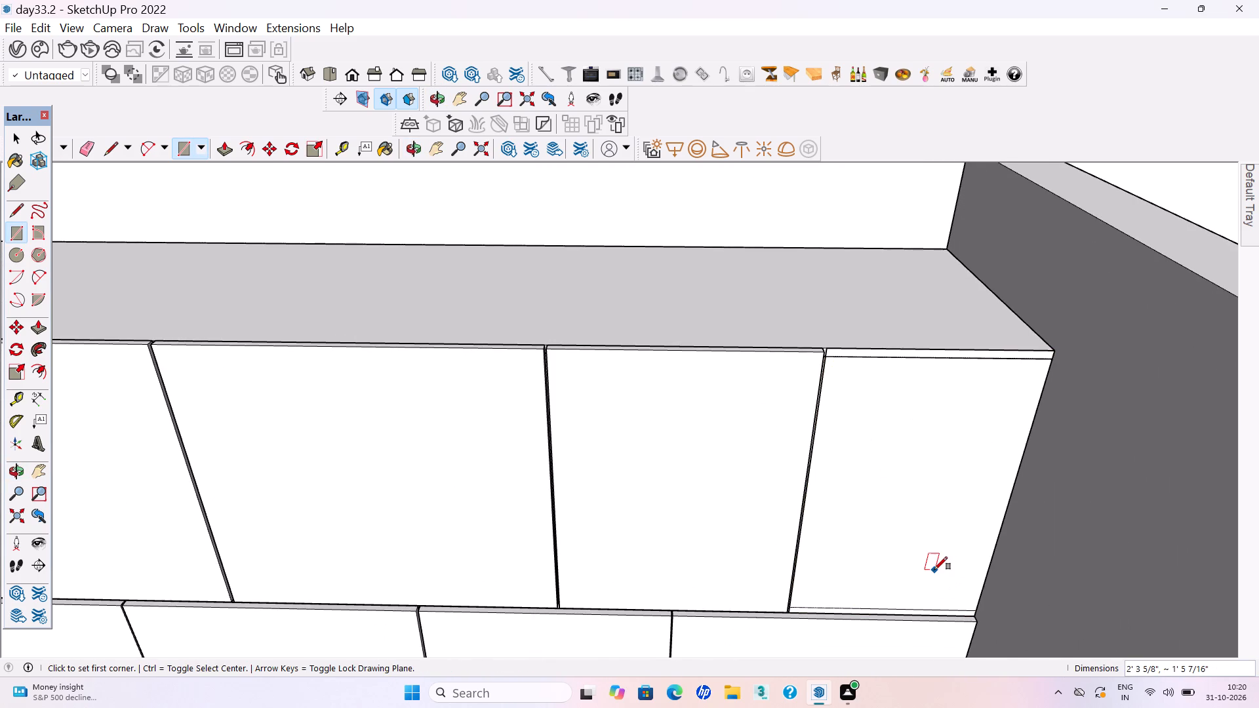
# Extrude the last upper-row panel about 11/16", flush with the third panel.
pyautogui.press('p')
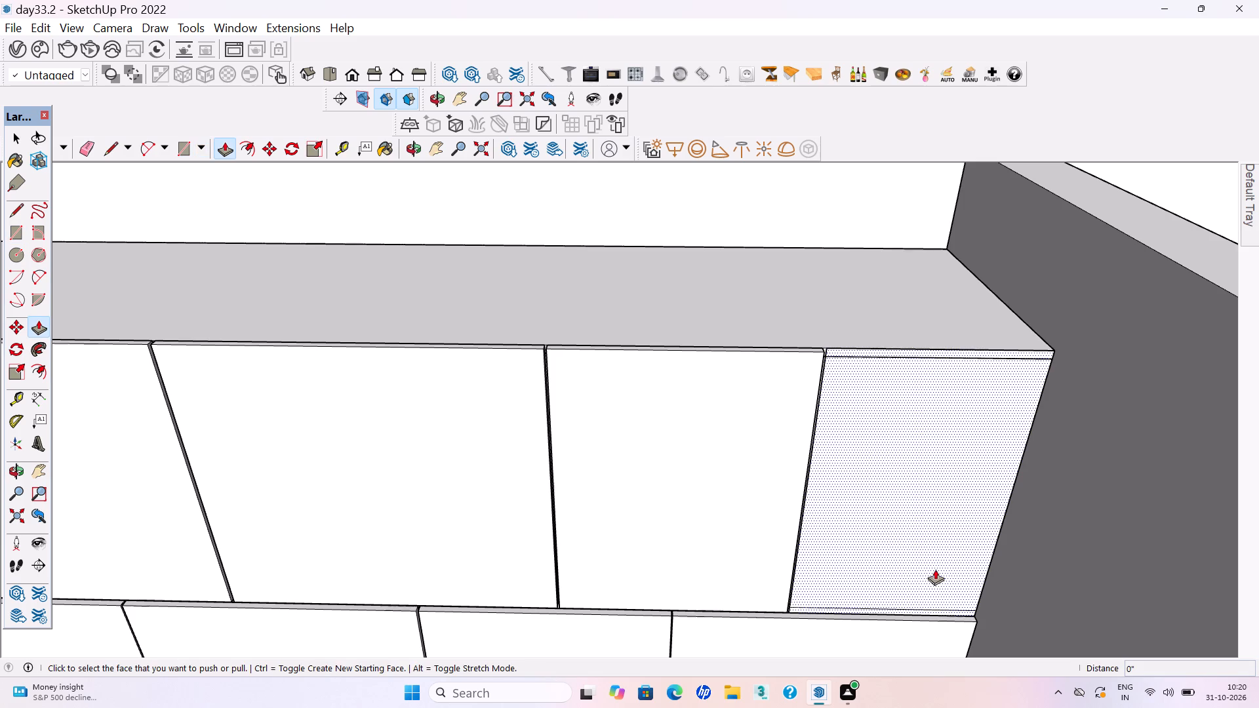
pyautogui.click(835, 380)
pyautogui.click(780, 407)
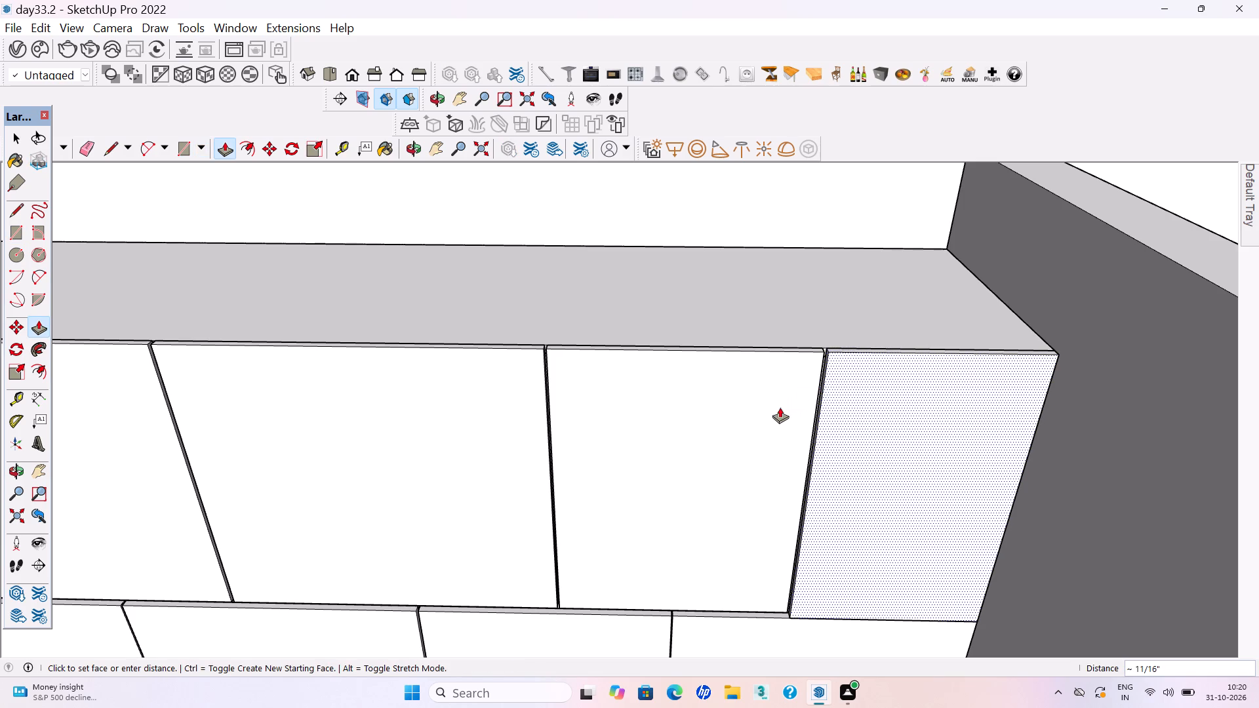
# Make the last upper-row panel's connected geometry a group.
pyautogui.press('space')
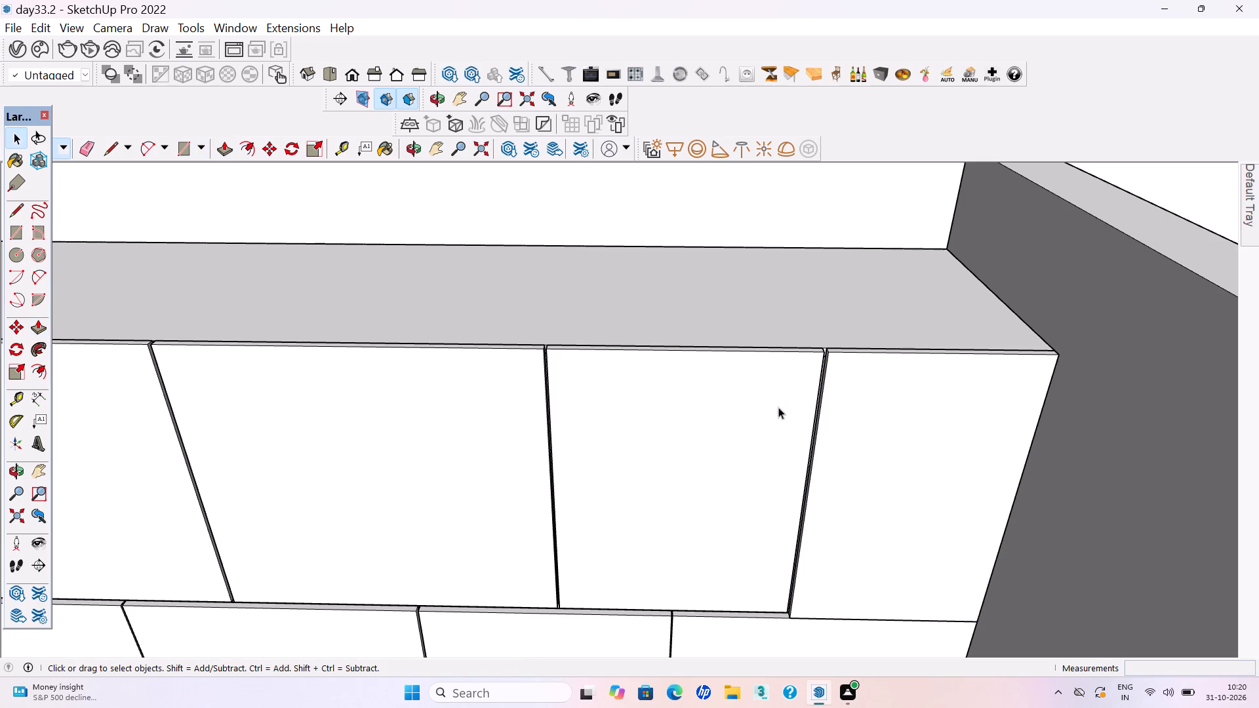
pyautogui.tripleClick(888, 435)
pyautogui.rightClick(888, 435)
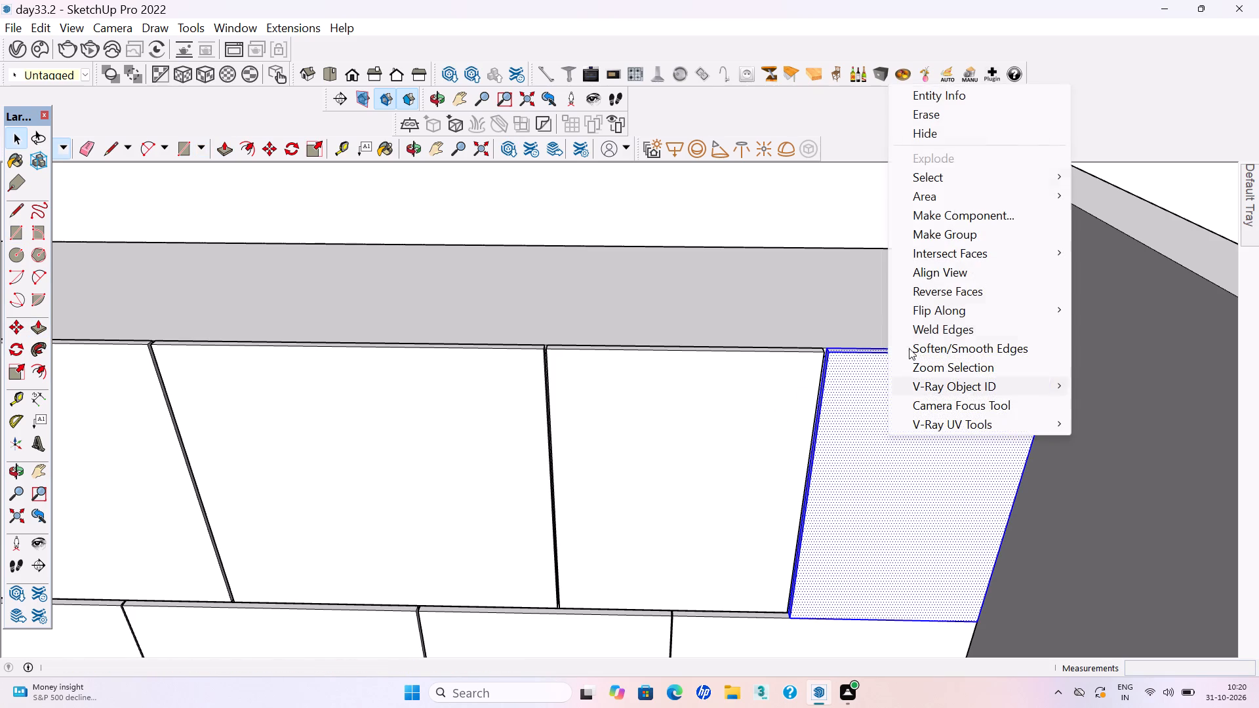
pyautogui.click(930, 234)
pyautogui.scroll(-3, 837, 404)
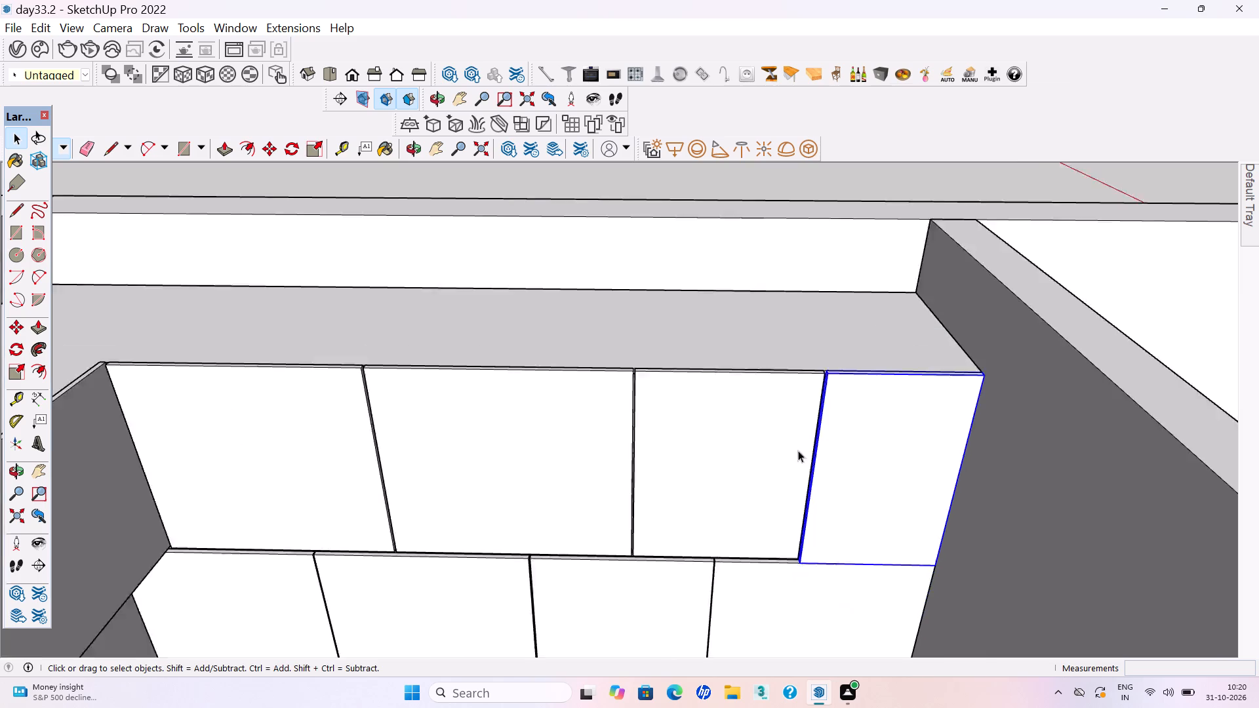
pyautogui.scroll(-16, 798, 450)
pyautogui.click(777, 320)
# Examine the whole house model from several sides, looking over its rooms and outer walls.
pyautogui.scroll(-10, 633, 273)
pyautogui.moveTo(736, 356); pyautogui.dragTo(734, 381, button='middle')
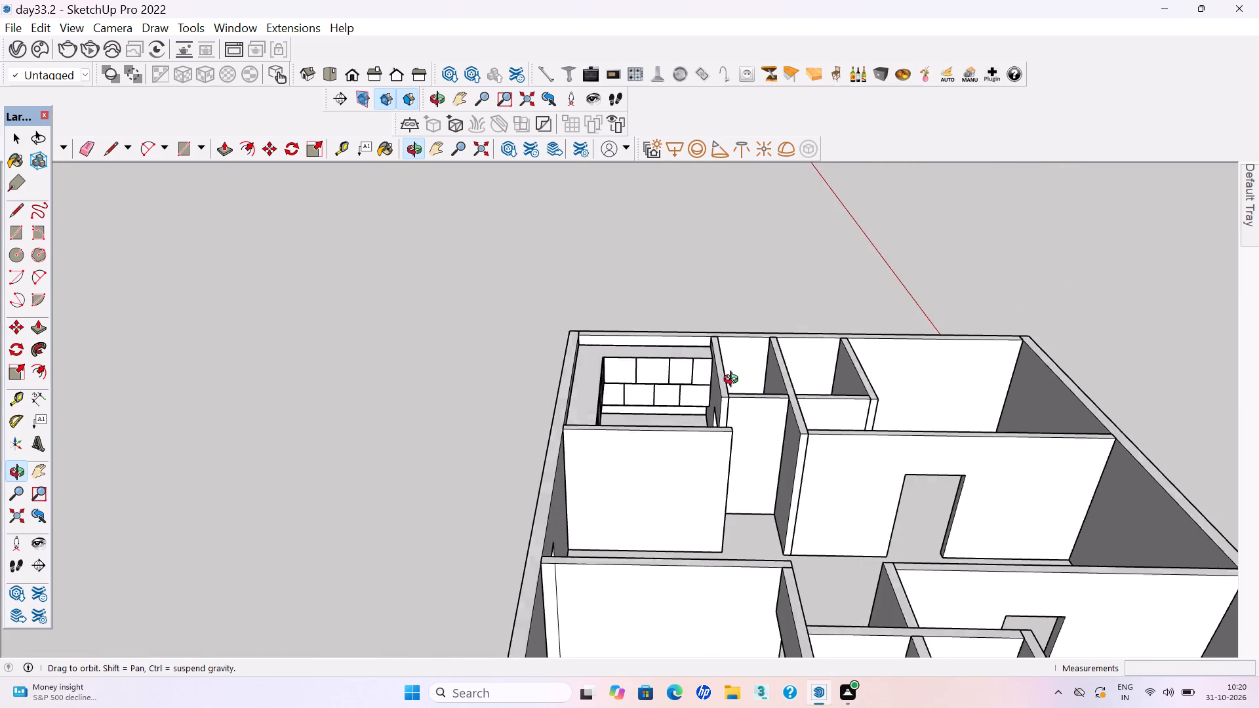
pyautogui.moveTo(734, 381); pyautogui.dragTo(711, 447, button='middle')
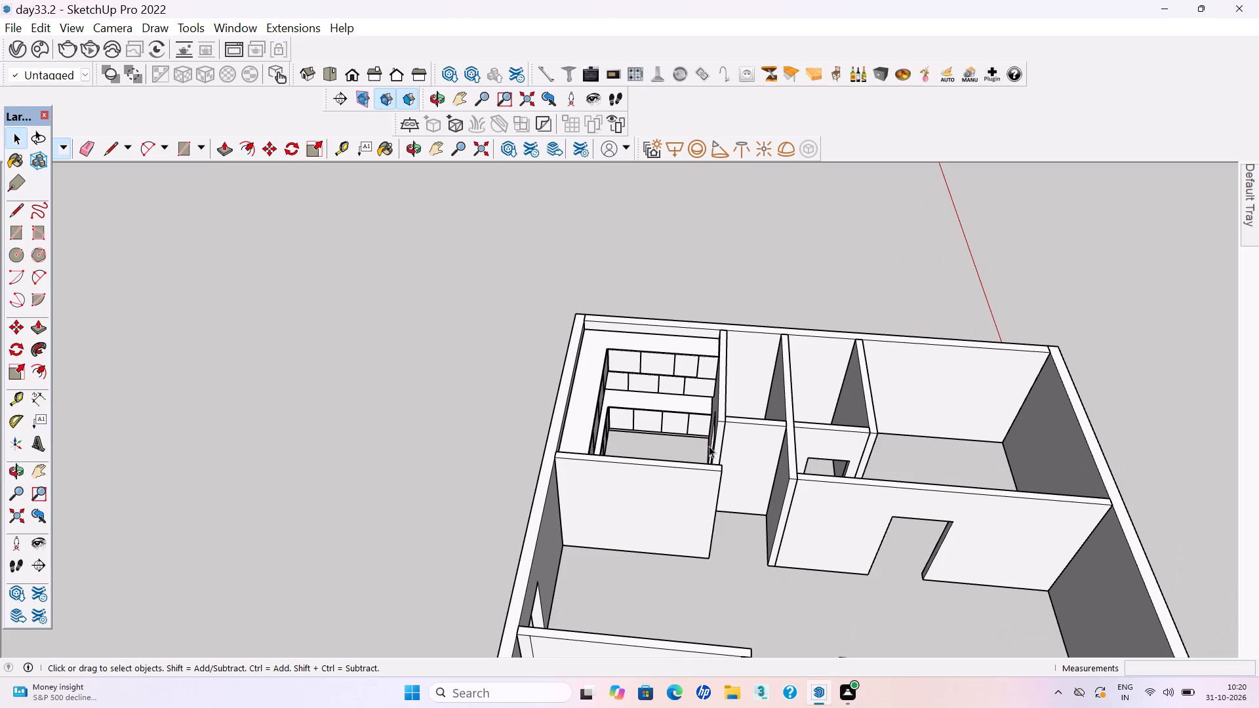
pyautogui.scroll(-3, 704, 401)
pyautogui.moveTo(719, 406); pyautogui.dragTo(723, 443, button='middle')
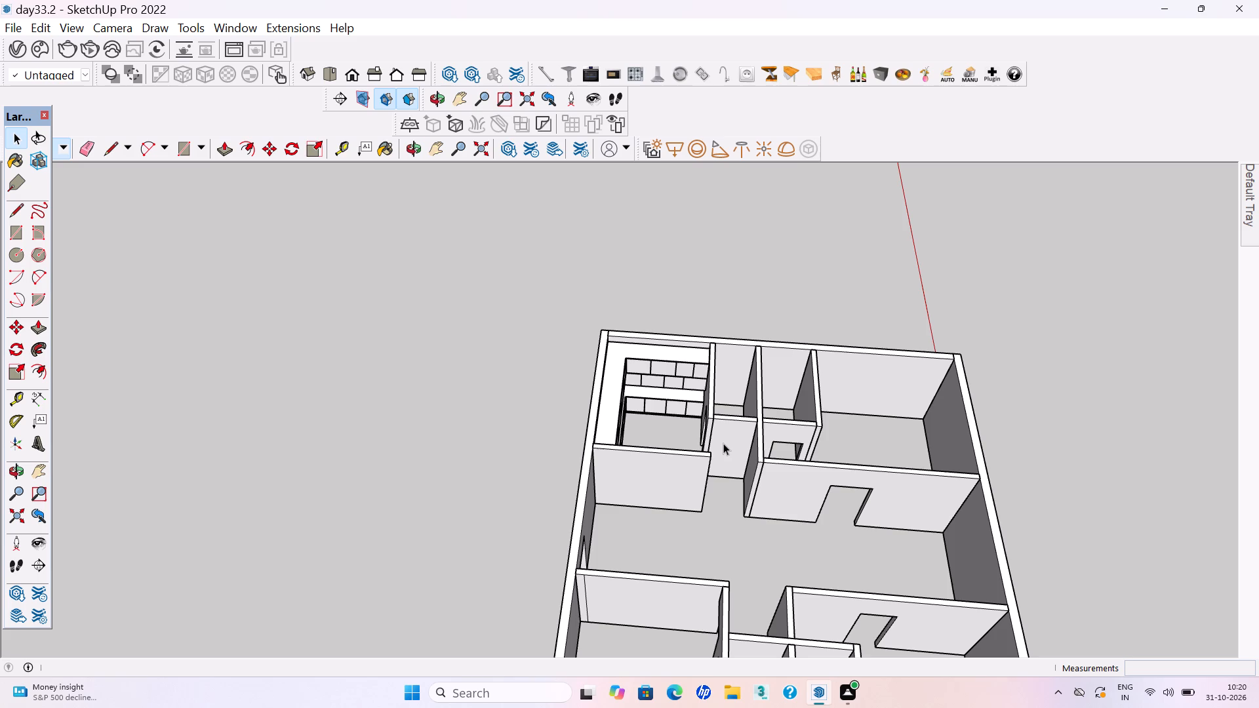
pyautogui.scroll(-4, 493, 403)
pyautogui.moveTo(300, 538); pyautogui.dragTo(966, 602, button='middle')
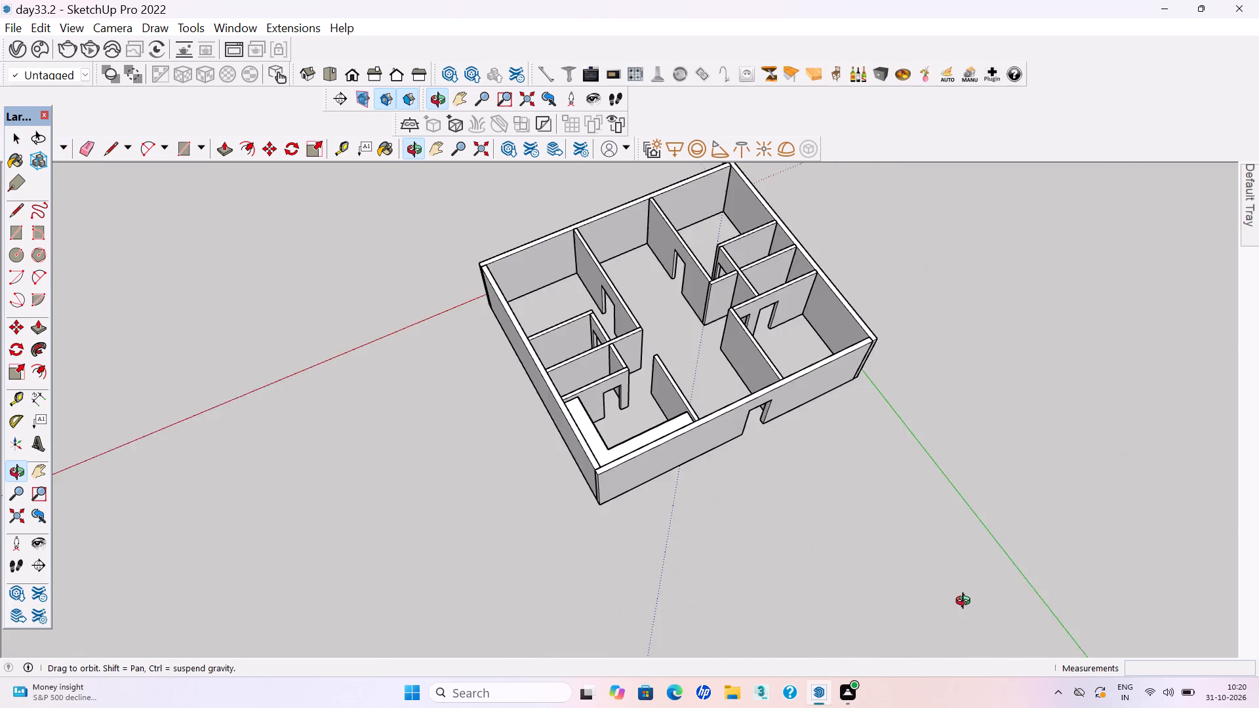
pyautogui.moveTo(966, 602); pyautogui.dragTo(0, 177, button='middle')
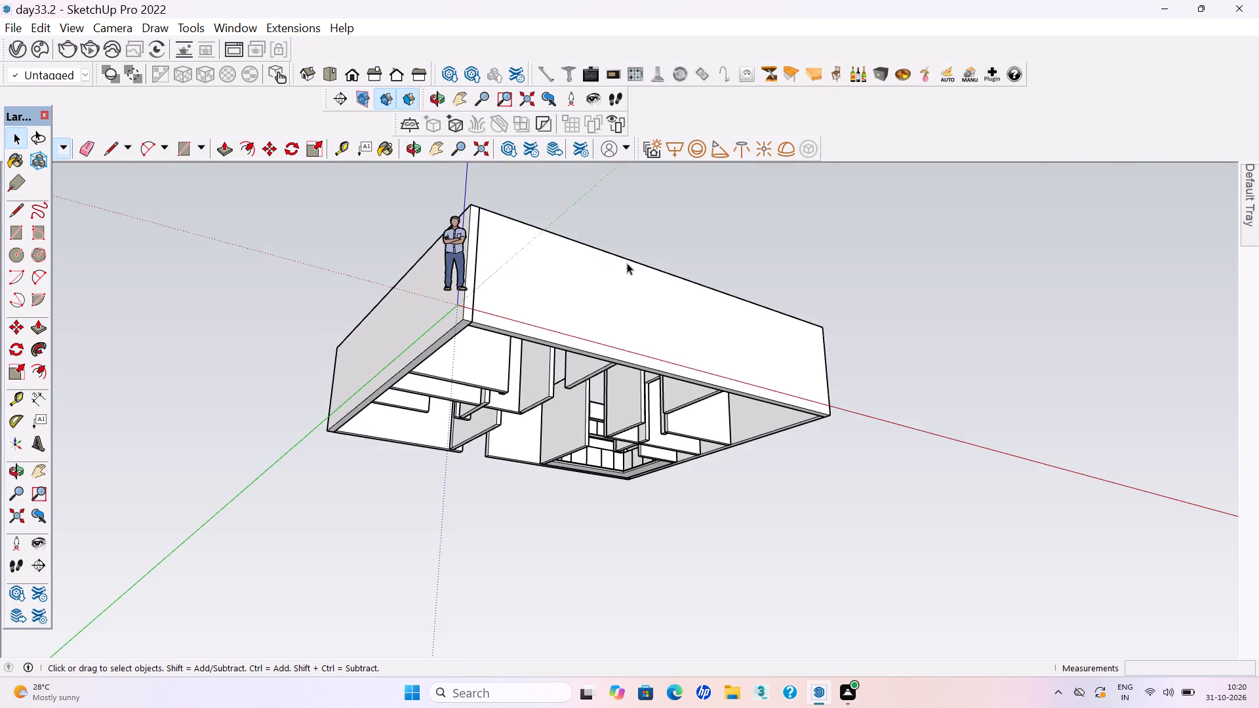
pyautogui.scroll(-3, 626, 262)
pyautogui.scroll(2, 504, 305)
pyautogui.moveTo(685, 240); pyautogui.dragTo(557, 492, button='middle')
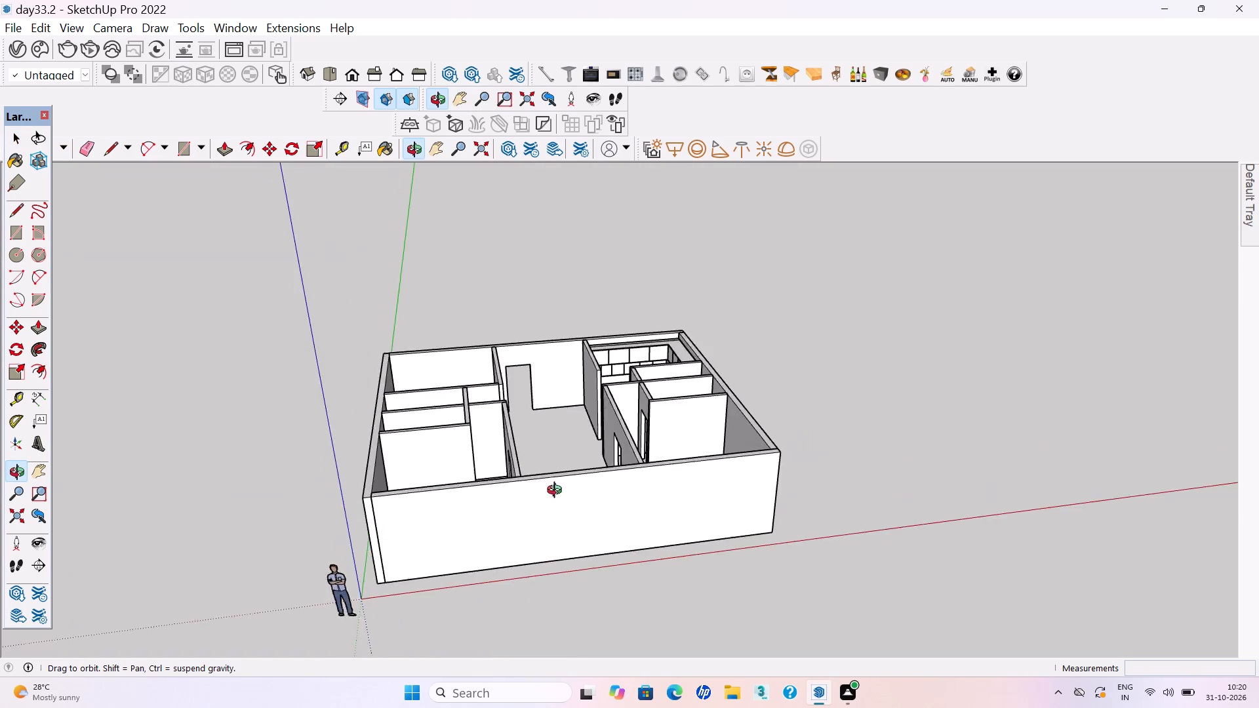
pyautogui.moveTo(557, 492); pyautogui.dragTo(480, 560, button='middle')
pyautogui.scroll(1, 469, 463)
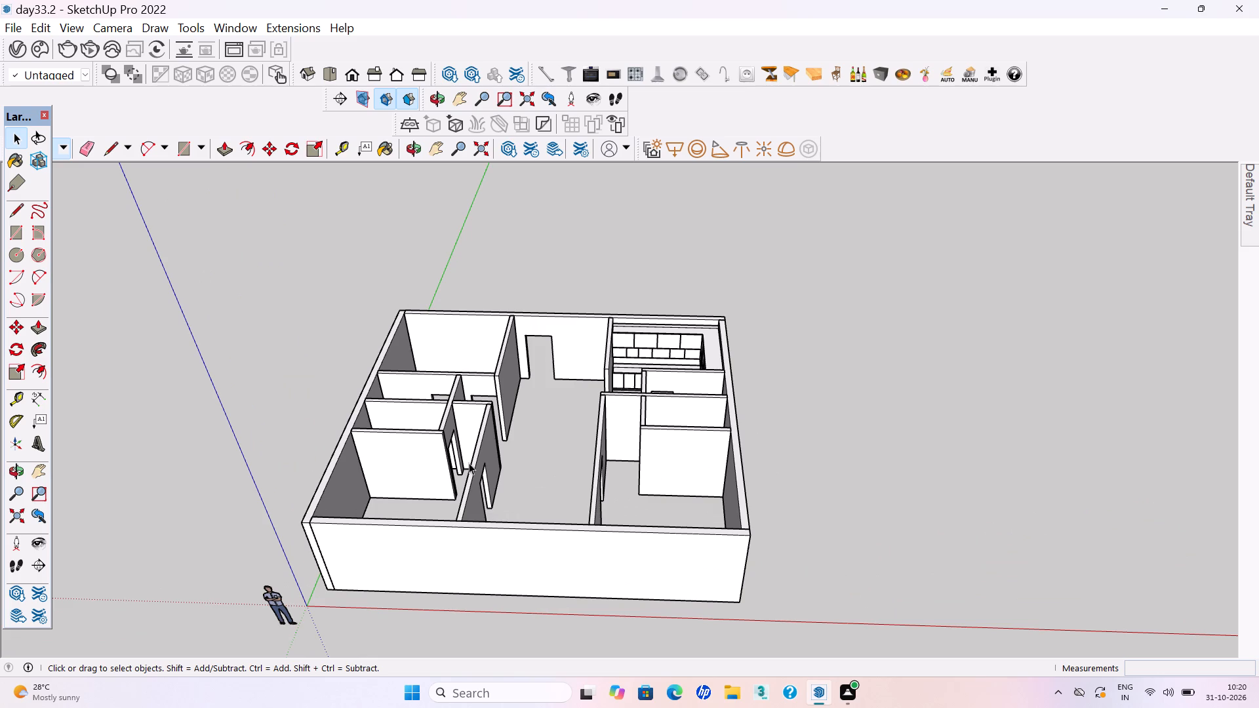
pyautogui.scroll(1, 462, 444)
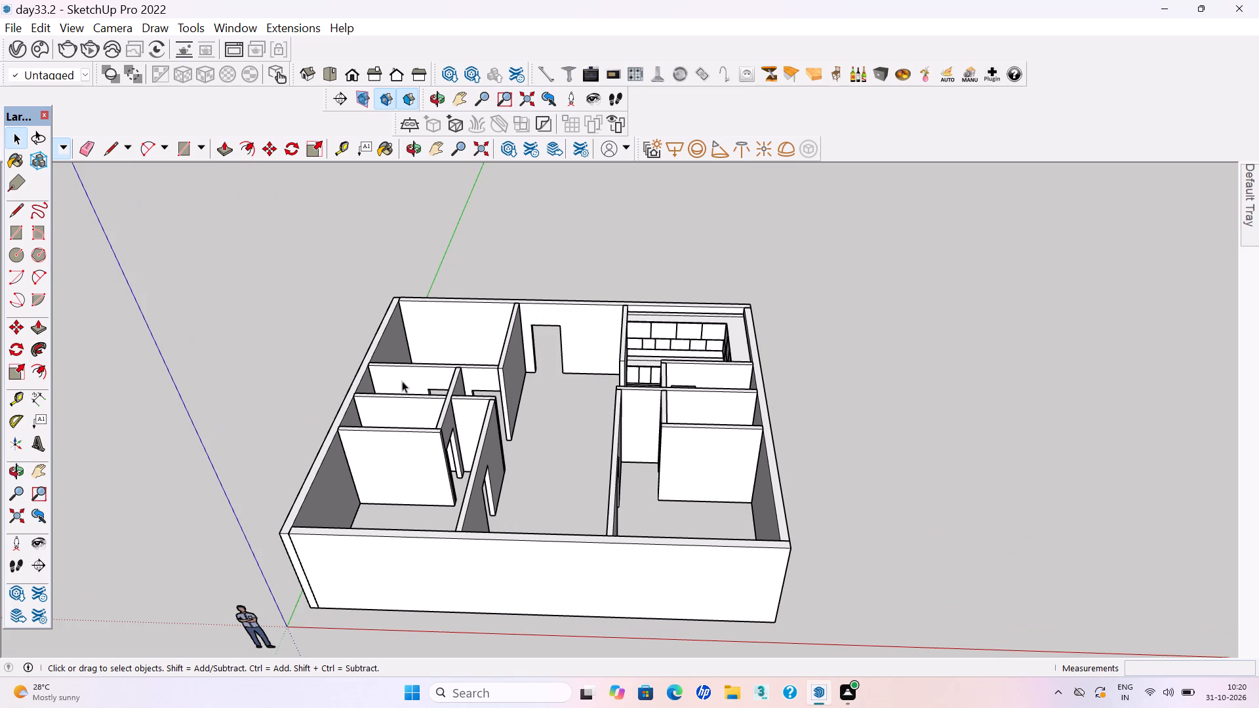
pyautogui.scroll(5, 384, 372)
# Place two vertical guides on the corner room's outer wall, about 1' 7 11/16" from the partition corner and about 3' 5 7/16" apart.
pyautogui.moveTo(624, 345); pyautogui.dragTo(210, 452, button='middle')
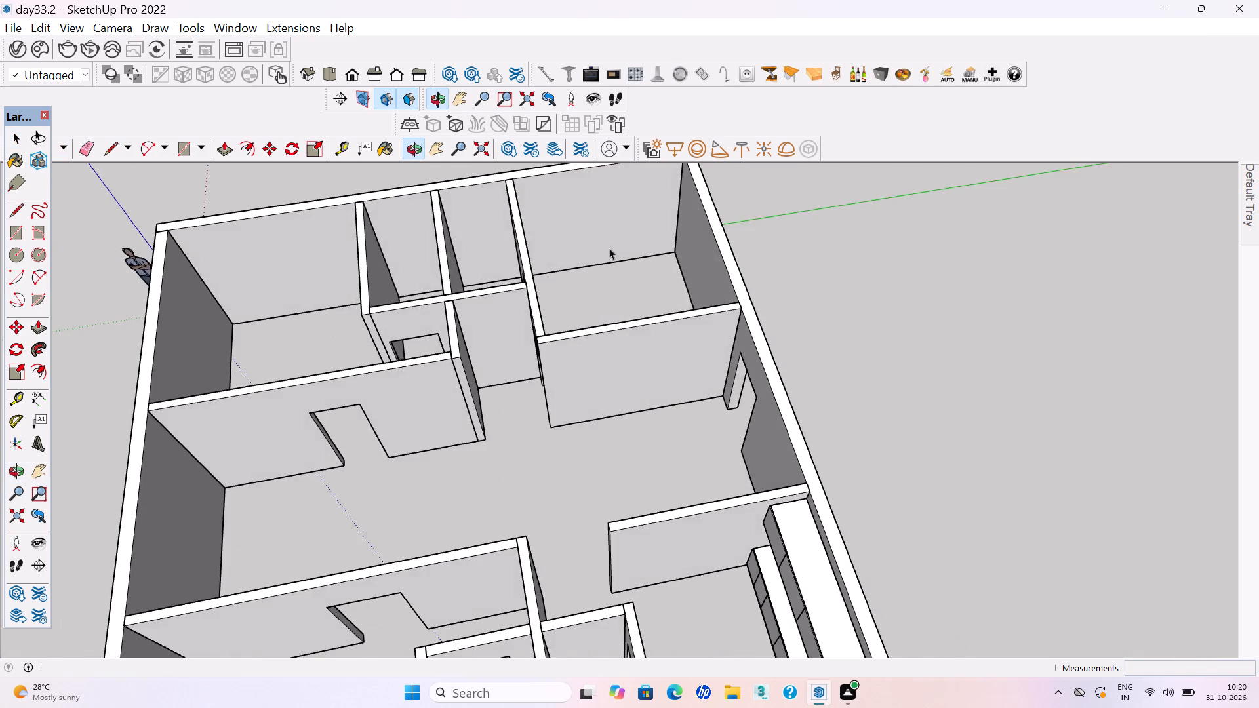
pyautogui.scroll(4, 643, 235)
pyautogui.moveTo(672, 304); pyautogui.dragTo(642, 366, button='middle')
pyautogui.scroll(3, 626, 325)
pyautogui.scroll(-2, 633, 361)
pyautogui.moveTo(633, 372); pyautogui.dragTo(622, 306, button='middle')
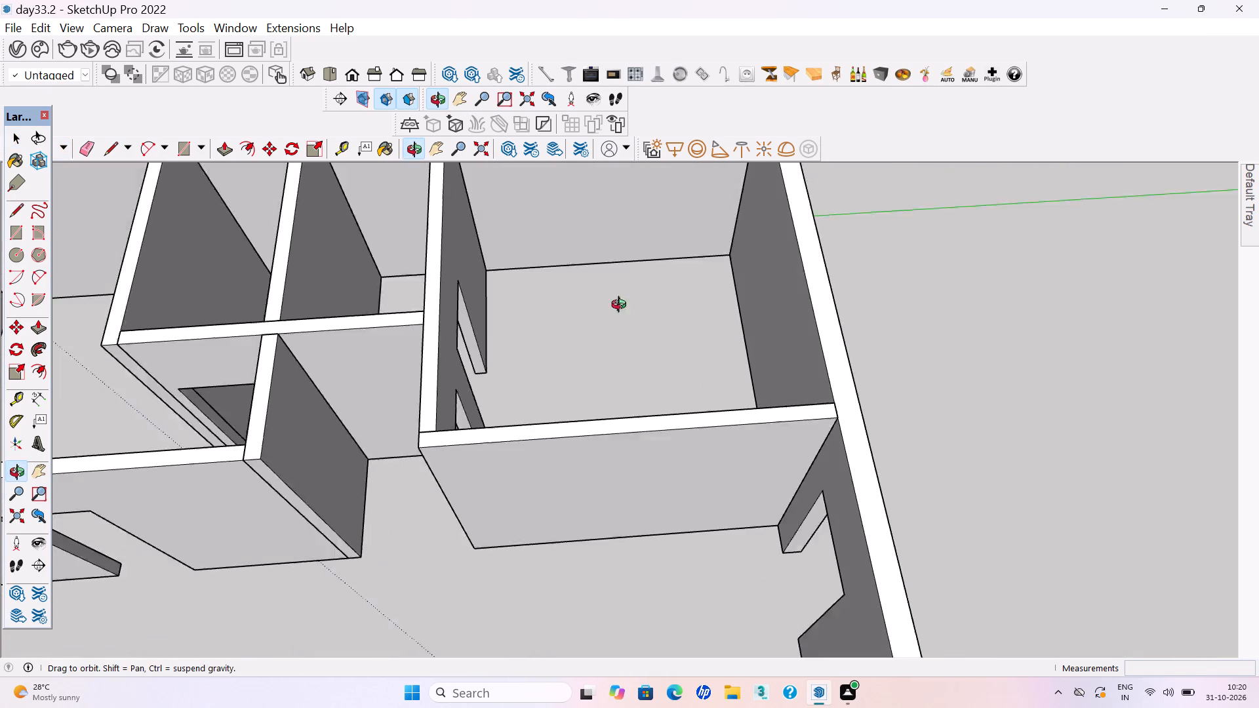
pyautogui.moveTo(622, 306); pyautogui.dragTo(639, 216, button='middle')
pyautogui.scroll(-9, 658, 343)
pyautogui.moveTo(656, 353); pyautogui.dragTo(576, 353, button='middle')
pyautogui.scroll(8, 647, 281)
pyautogui.press('t')
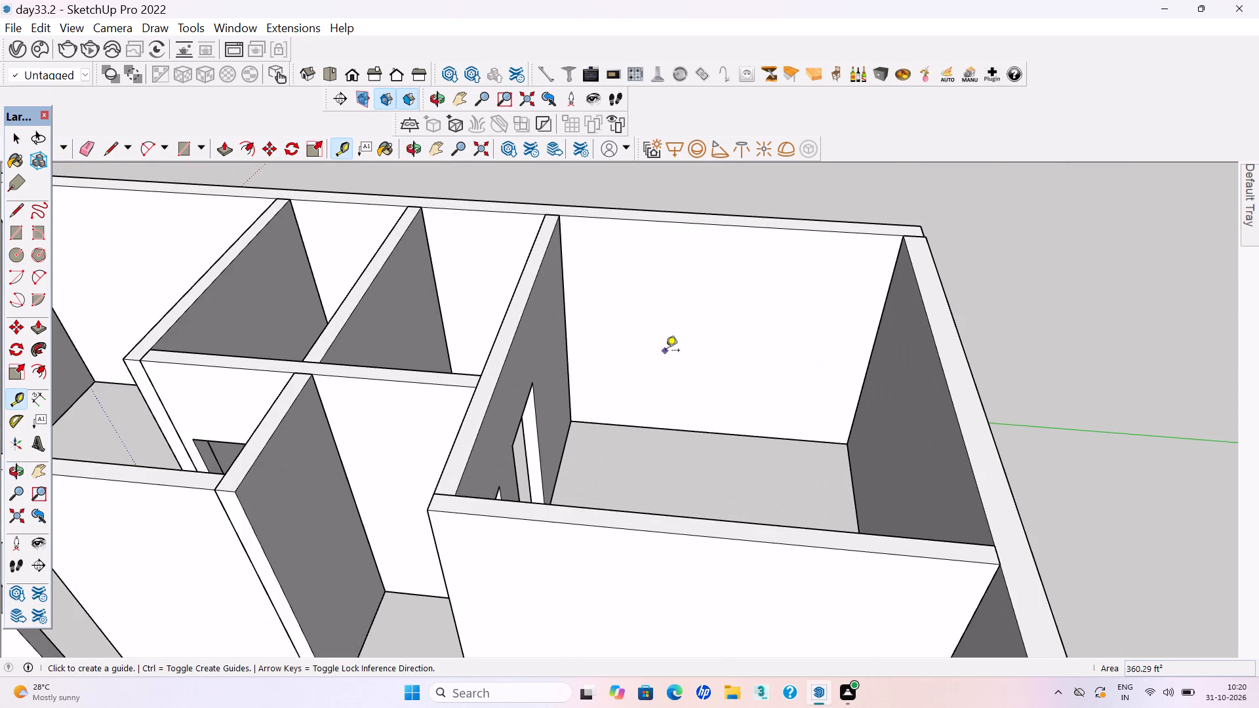
pyautogui.click(569, 356)
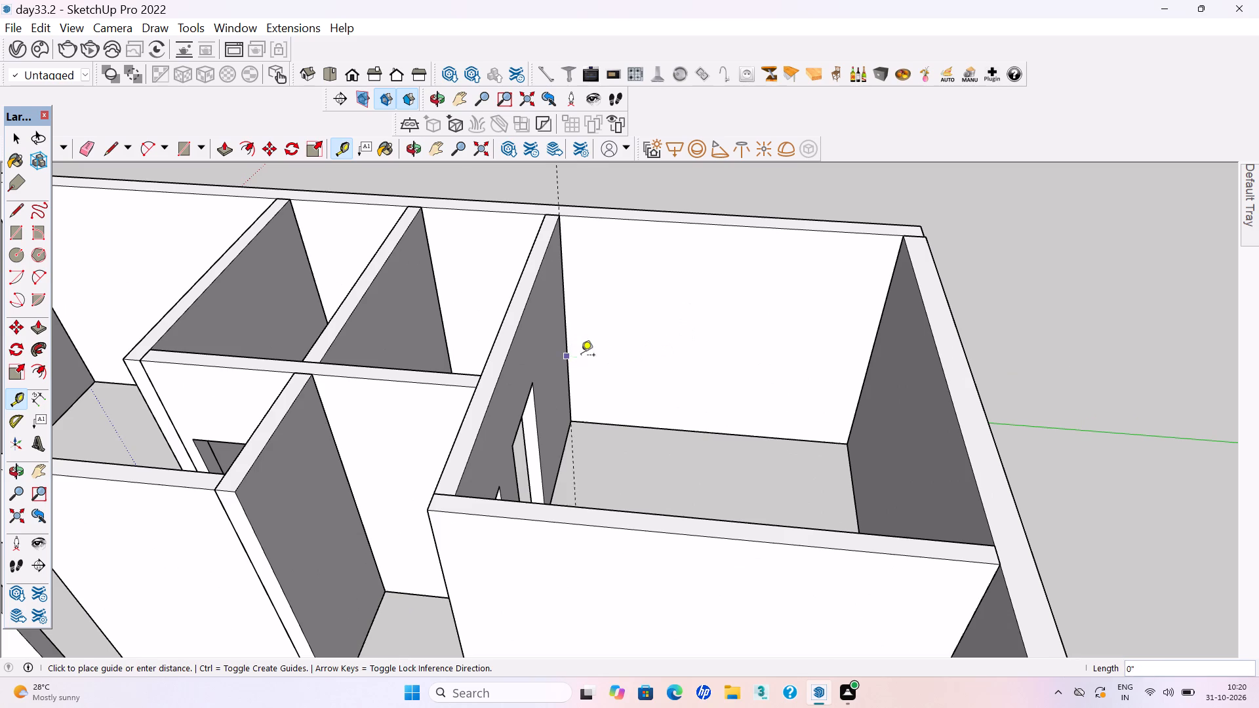
pyautogui.click(607, 361)
pyautogui.click(608, 324)
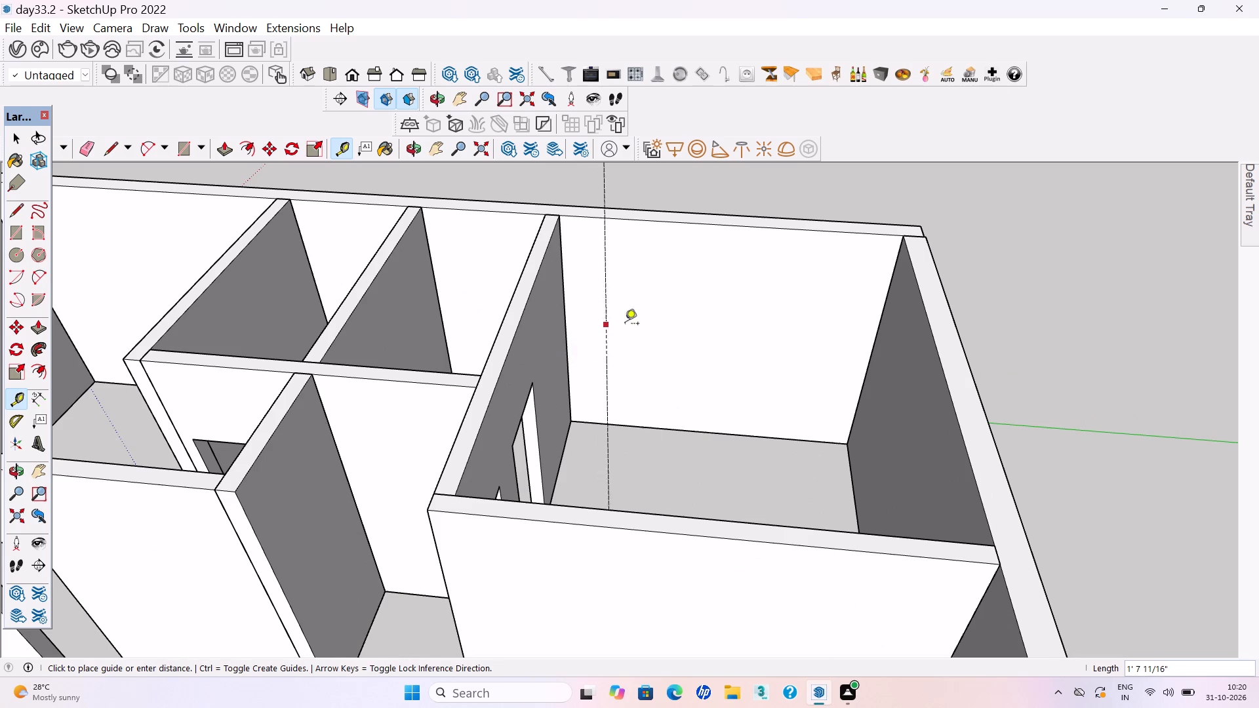
pyautogui.click(694, 331)
# Place a horizontal guide 3' above the floor on the same outer wall and another 3' above that one.
pyautogui.click(665, 430)
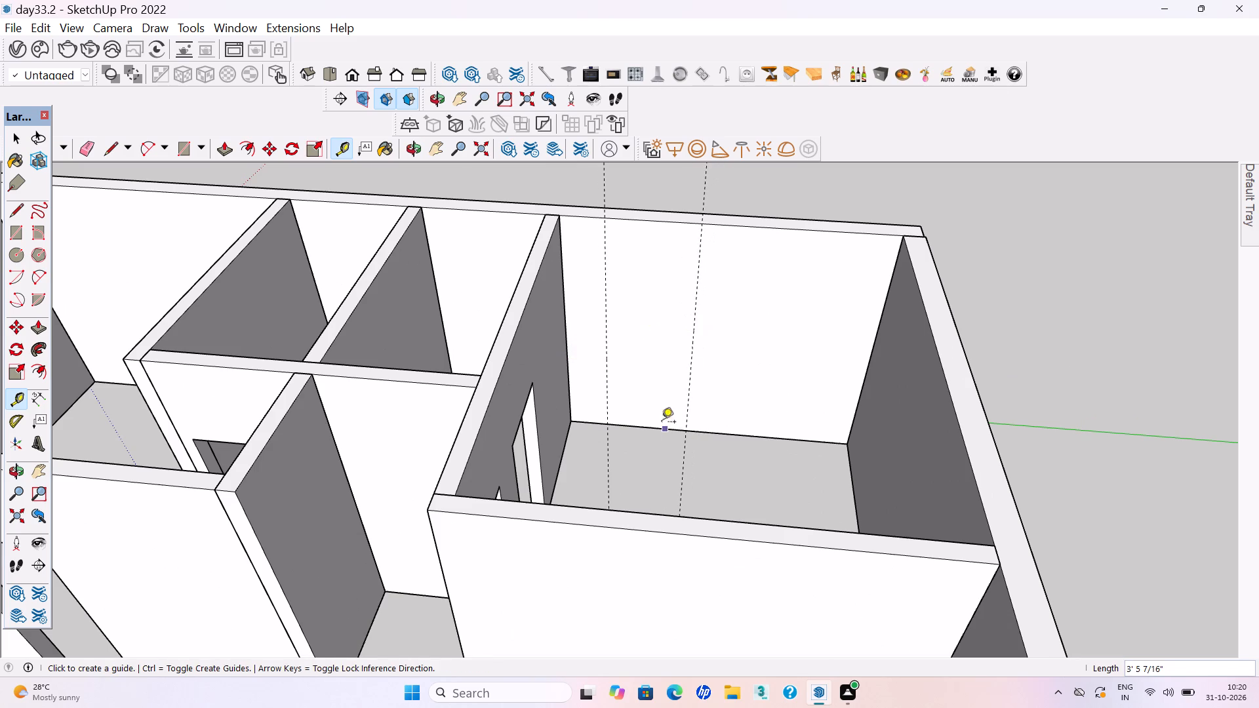
pyautogui.write("3'")
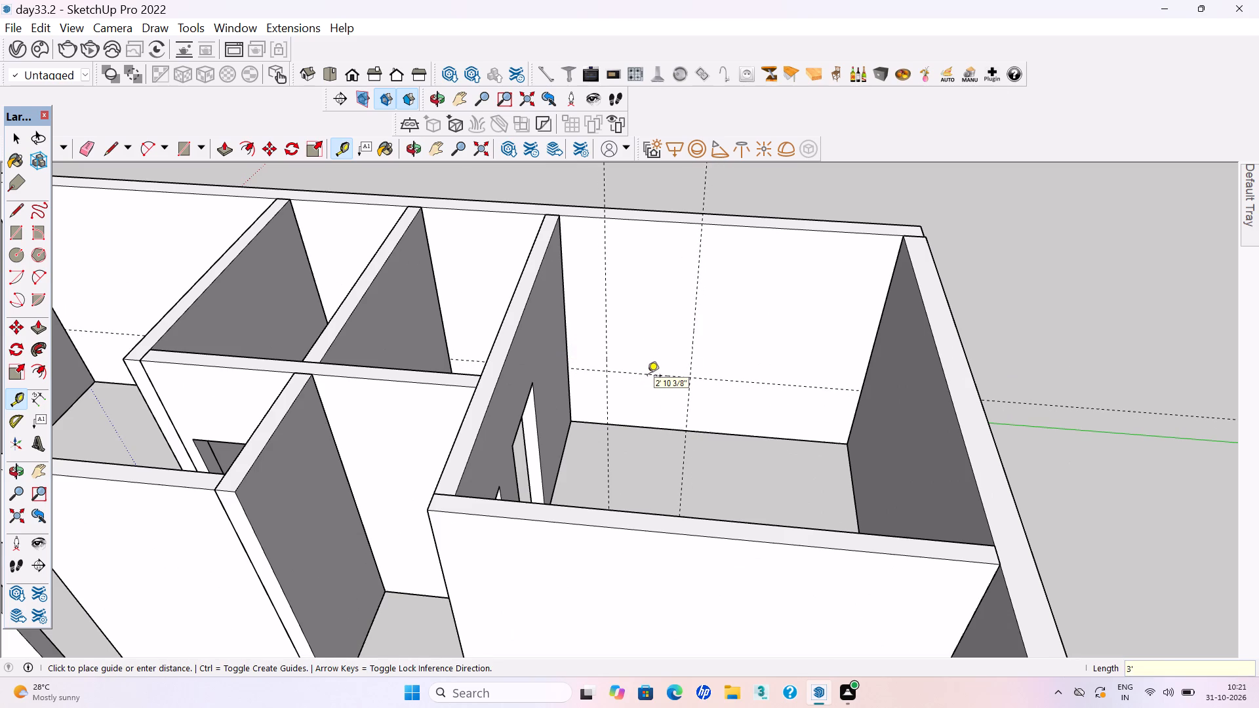
pyautogui.press('Return')
pyautogui.click(649, 379)
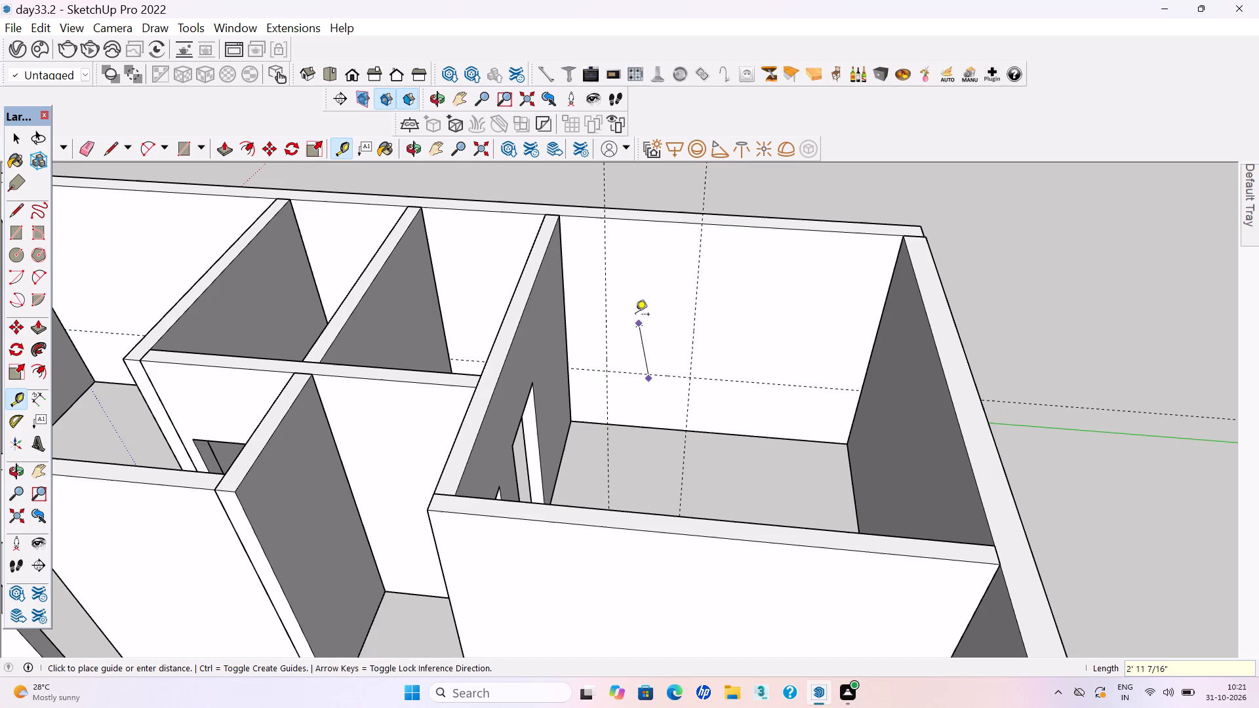
pyautogui.press('Escape')
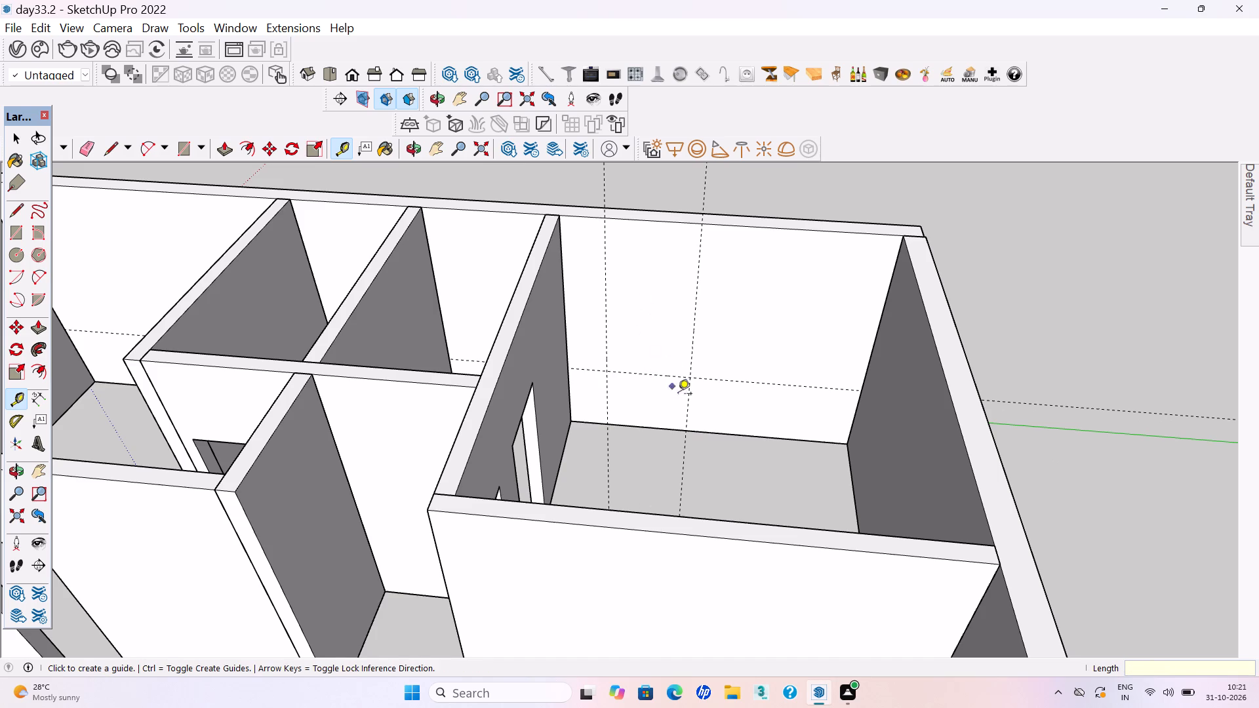
pyautogui.click(669, 377)
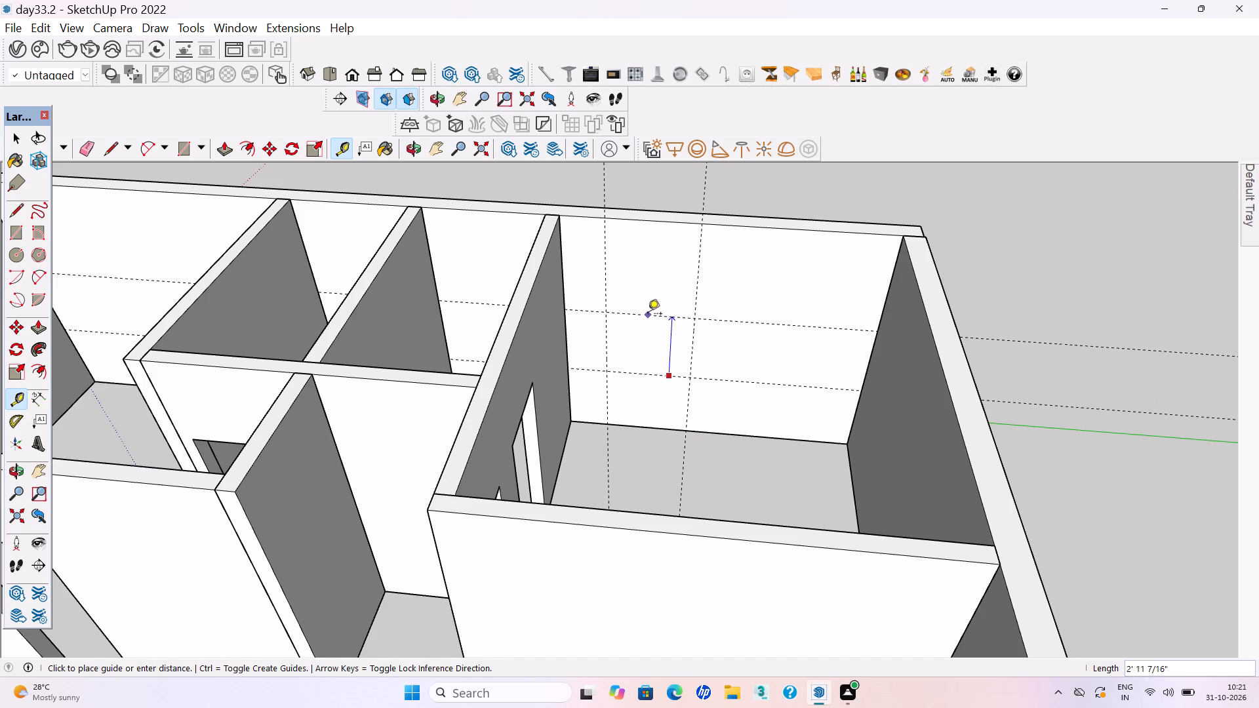
pyautogui.write("3'")
pyautogui.press('Return')
# Open the outer wall group and draw a 3' 5 7/16" by 3' rectangle between the four guide intersections.
pyautogui.press('space')
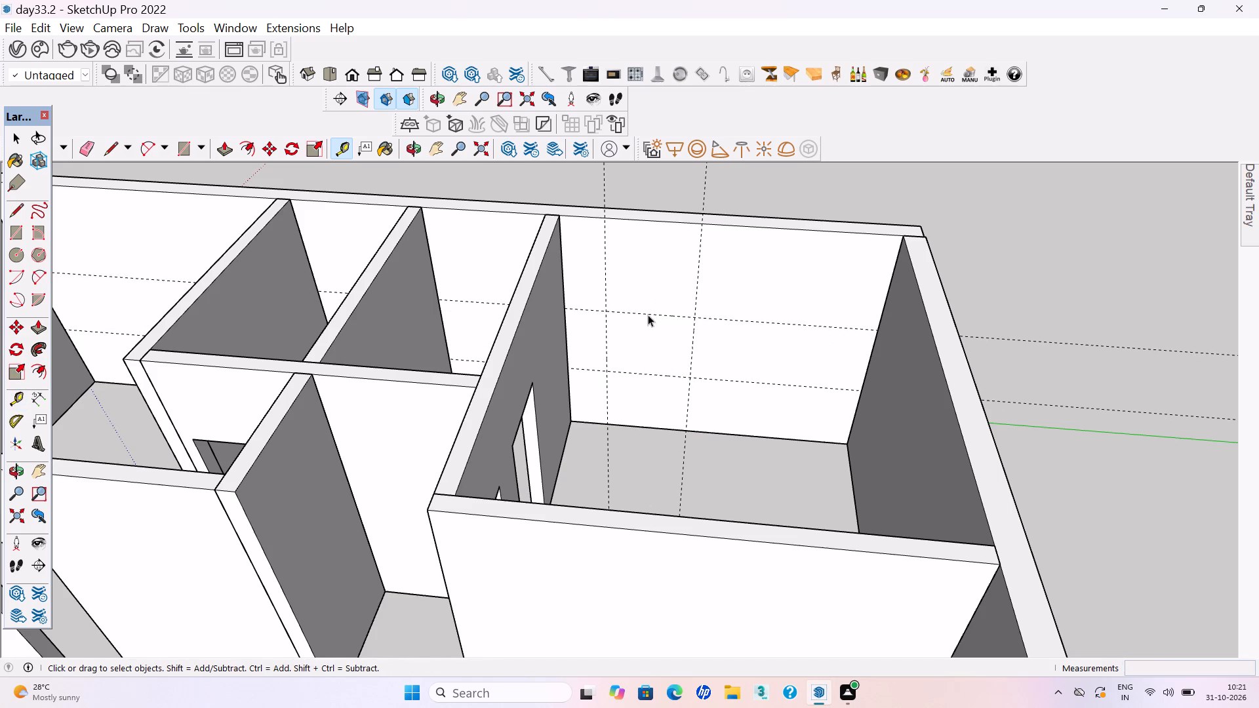
pyautogui.doubleClick(645, 342)
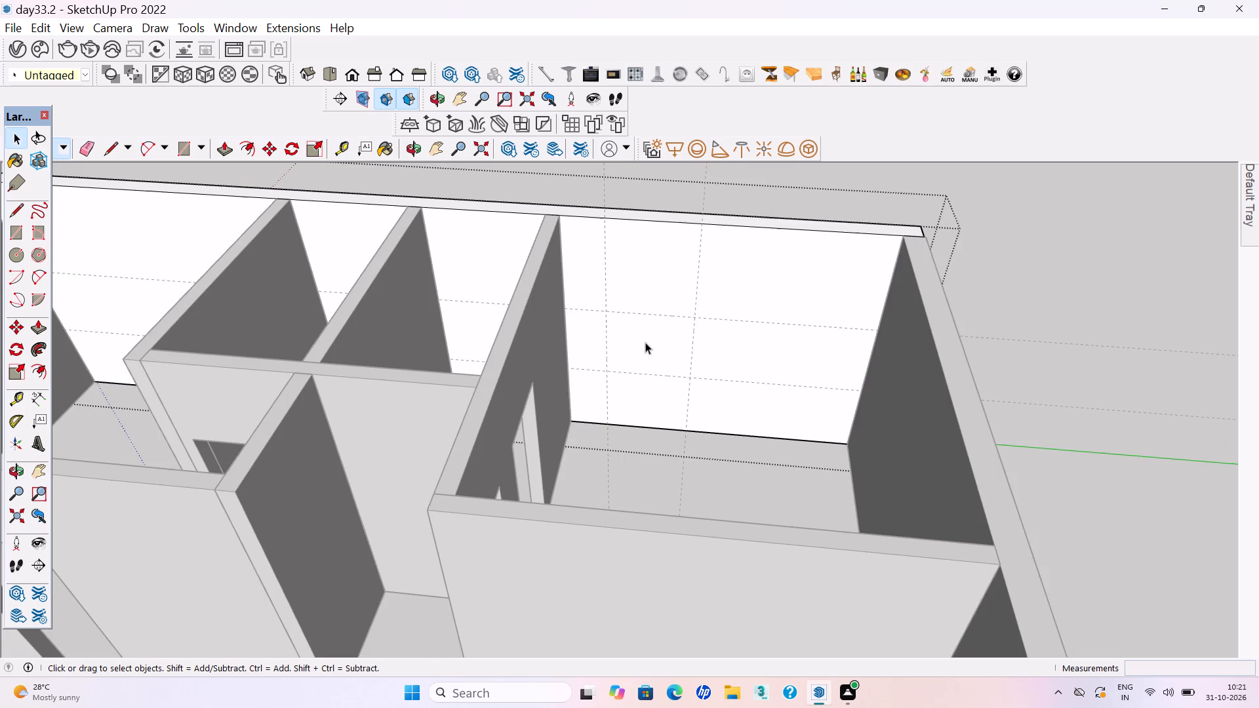
pyautogui.click(641, 343)
pyautogui.press('r')
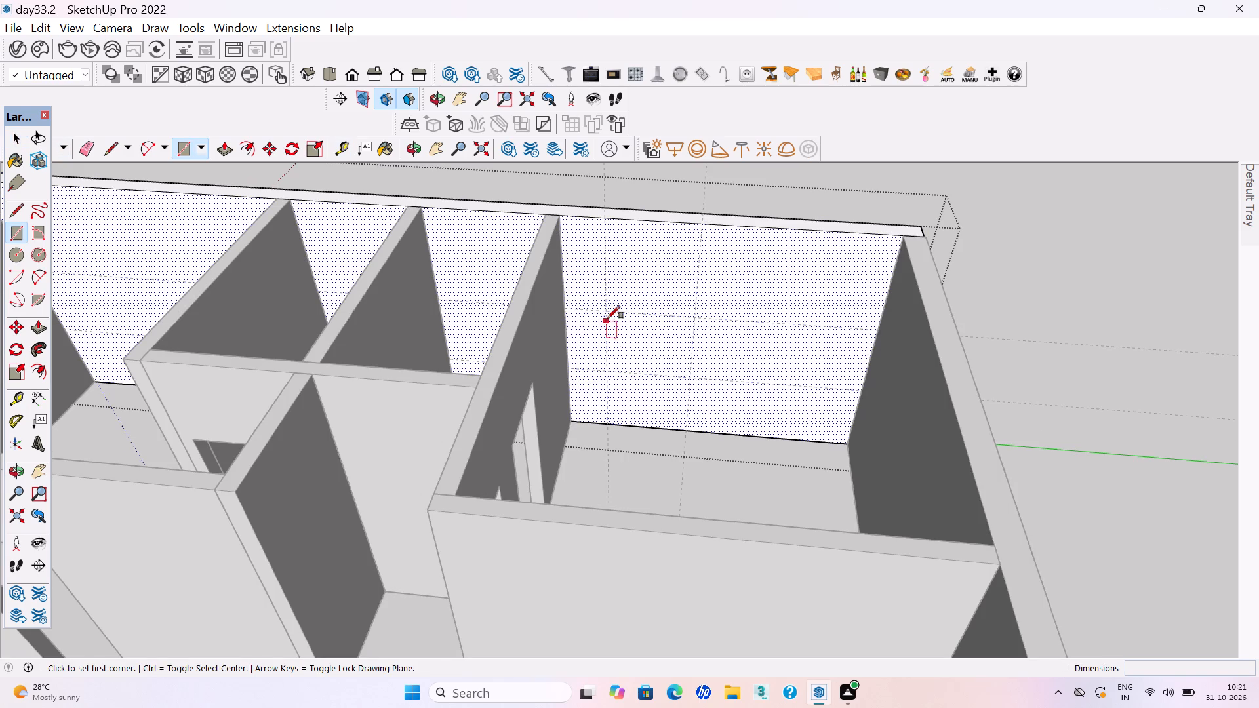
pyautogui.click(604, 309)
pyautogui.click(690, 380)
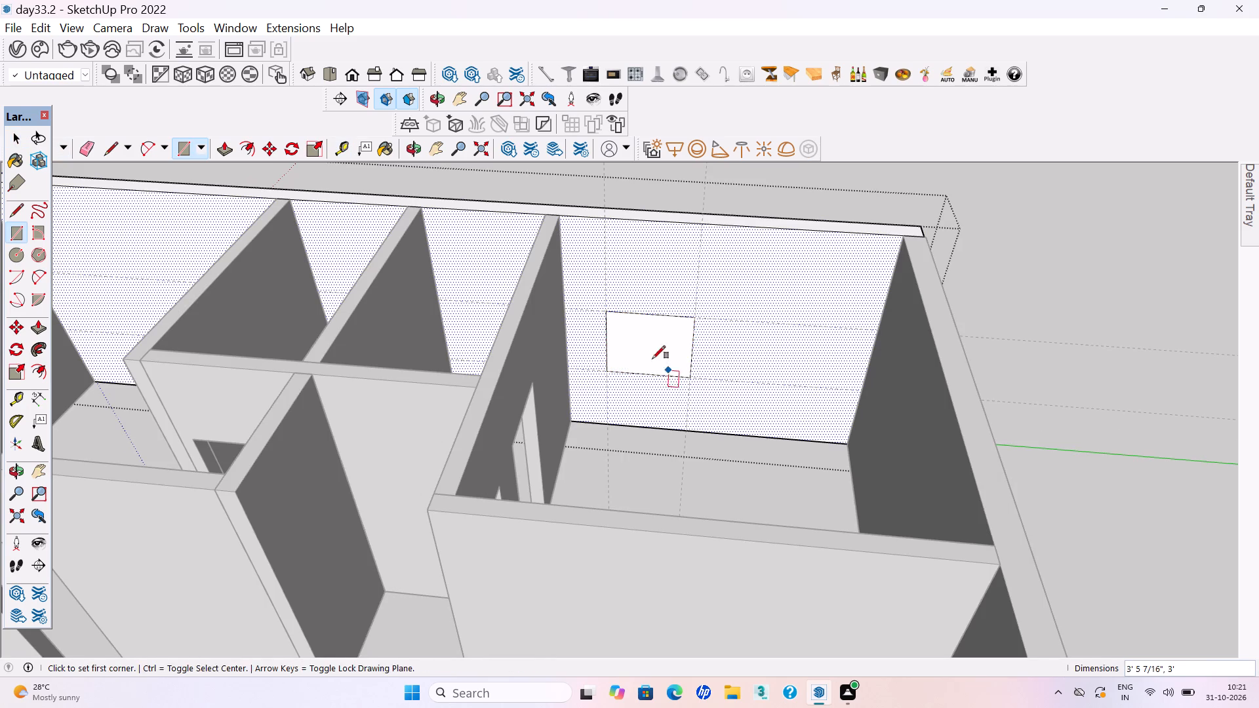
# Push the window rectangle 9" through the wall to cut the opening, and close the wall group.
pyautogui.press('space')
pyautogui.click(646, 355)
pyautogui.press('p')
pyautogui.click(652, 364)
pyautogui.click(614, 338)
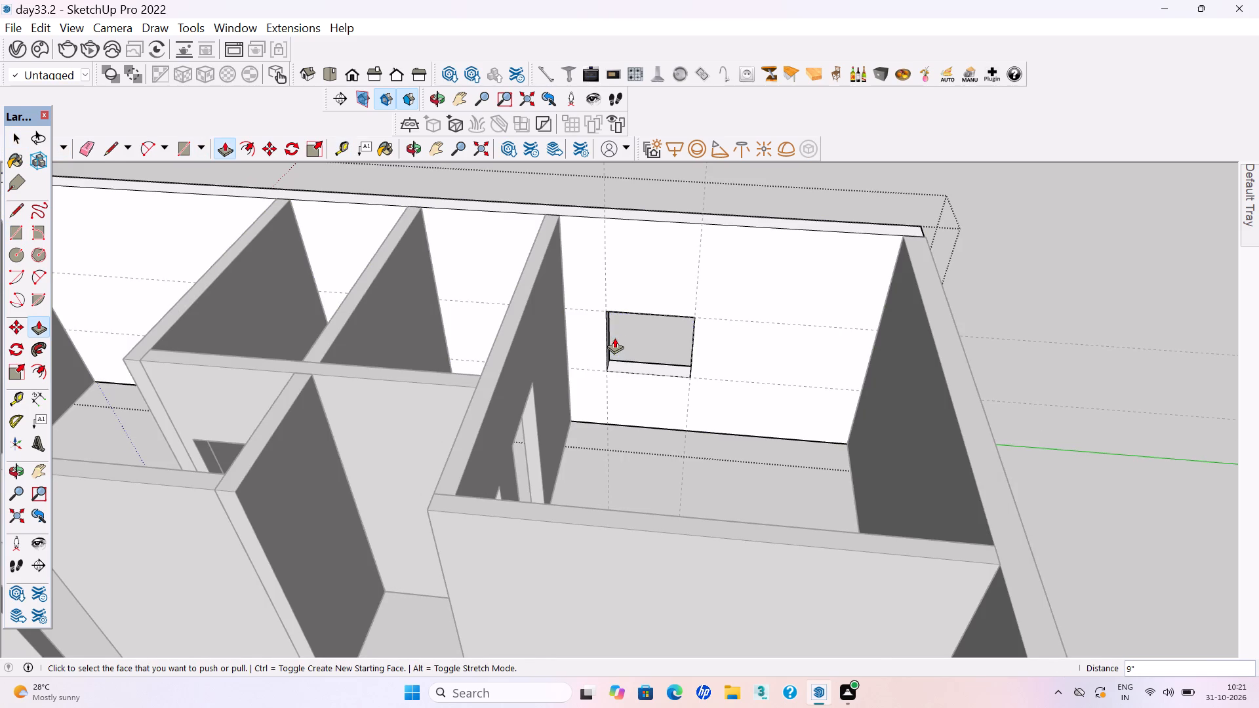
pyautogui.scroll(-5, 625, 341)
pyautogui.press('space')
pyautogui.click(932, 486)
# Save the model.
pyautogui.hotkey('ctrl', 's')
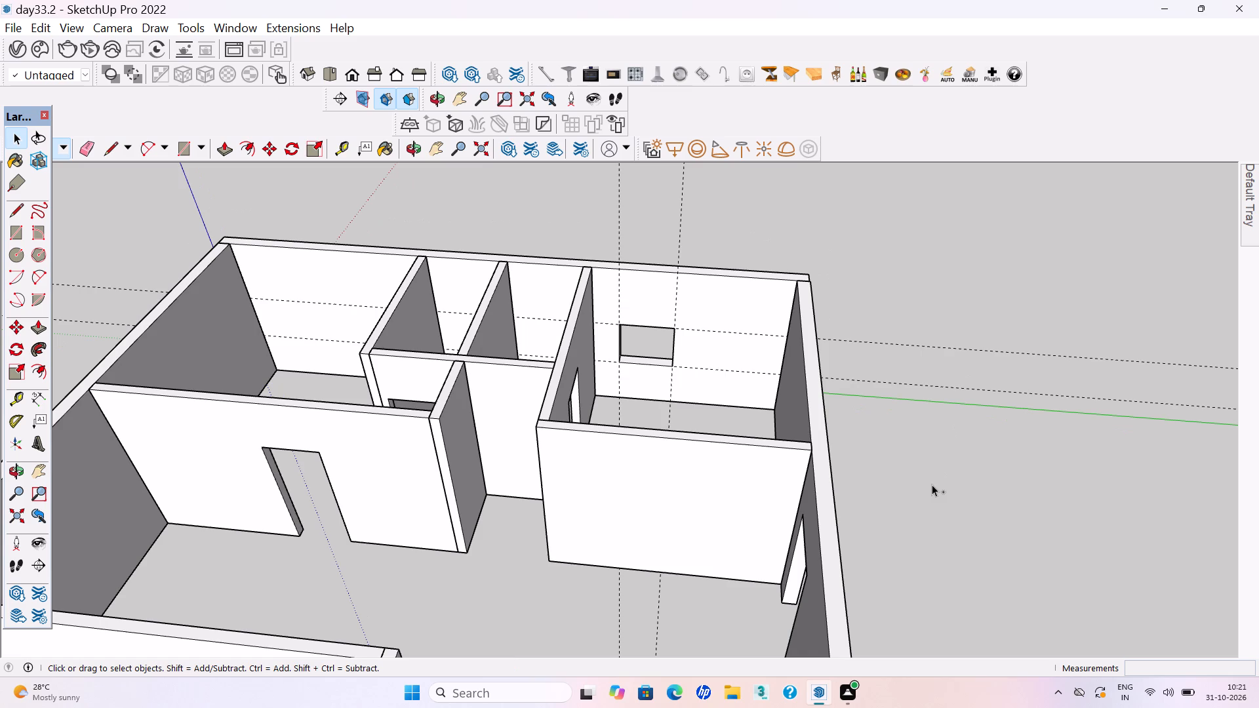
pyautogui.hotkey('ctrl', 's')
# Delete the two horizontal and two vertical guides around the window opening.
pyautogui.moveTo(1098, 494); pyautogui.dragTo(1002, 313)
pyautogui.click(1002, 313)
pyautogui.press('Delete')
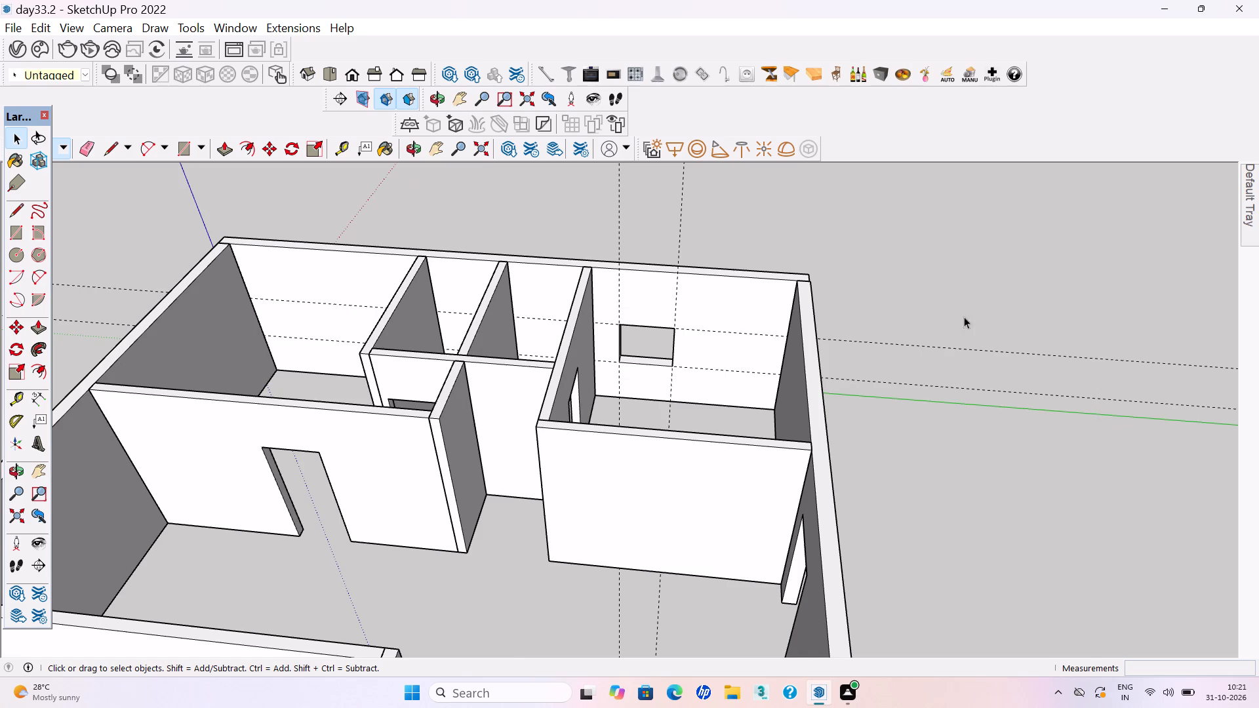
pyautogui.moveTo(995, 470); pyautogui.dragTo(922, 264)
pyautogui.press('Delete')
pyautogui.moveTo(726, 245); pyautogui.dragTo(697, 229)
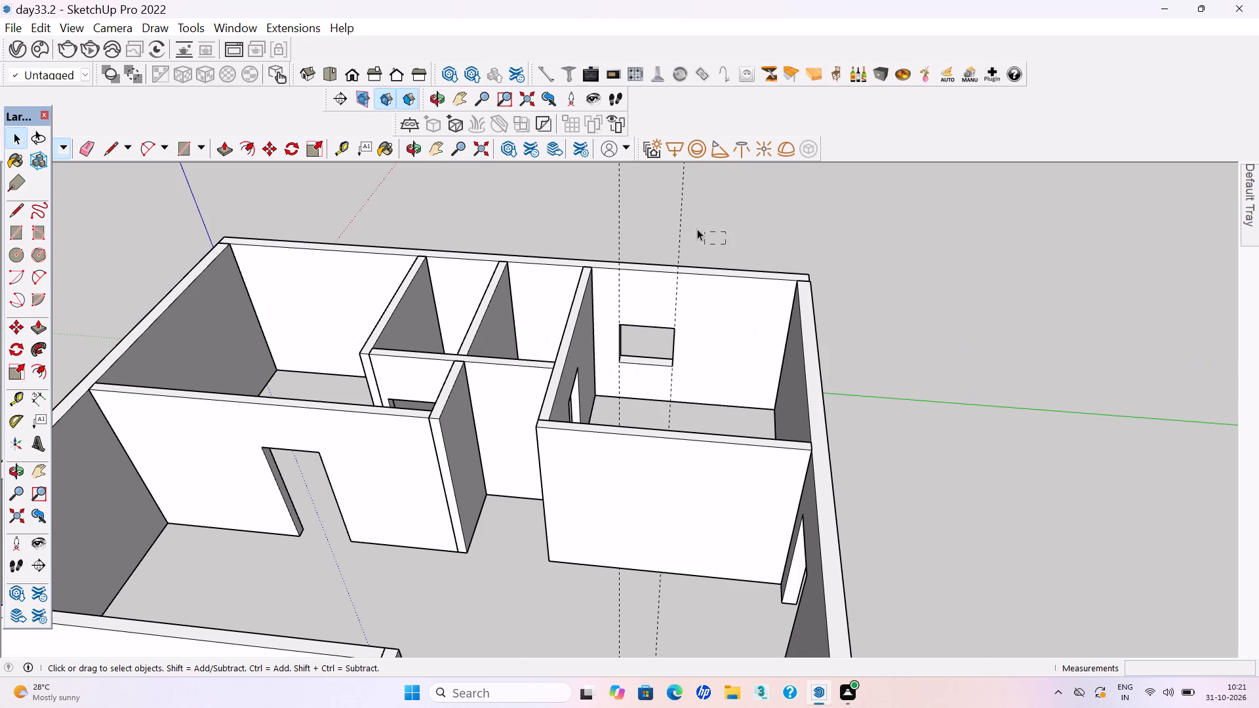
pyautogui.moveTo(697, 229); pyautogui.dragTo(584, 177)
pyautogui.press('Delete')
# On the outer wall of the corner room beside the standing figure, place vertical guides about 9" from the partition and 3' 7/16" further along.
pyautogui.scroll(-3, 708, 292)
pyautogui.moveTo(626, 364); pyautogui.dragTo(647, 374, button='middle')
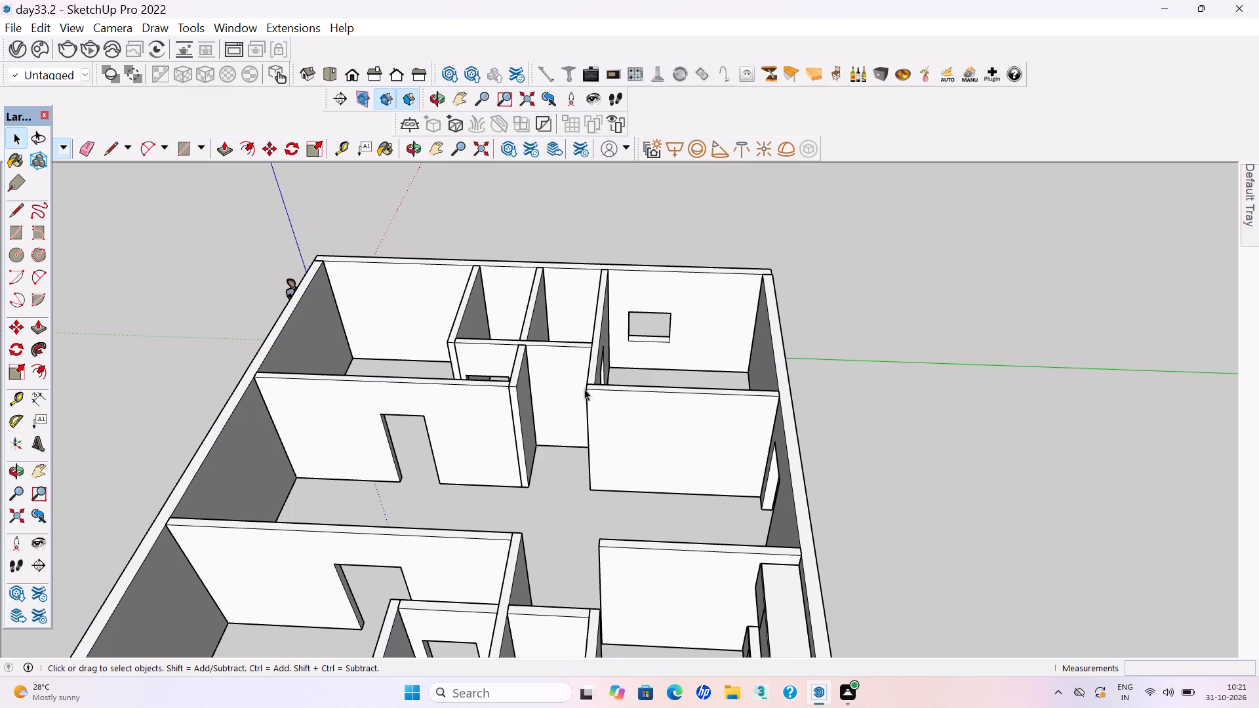
pyautogui.press('h')
pyautogui.moveTo(366, 285); pyautogui.dragTo(700, 281)
pyautogui.moveTo(746, 307); pyautogui.dragTo(677, 311)
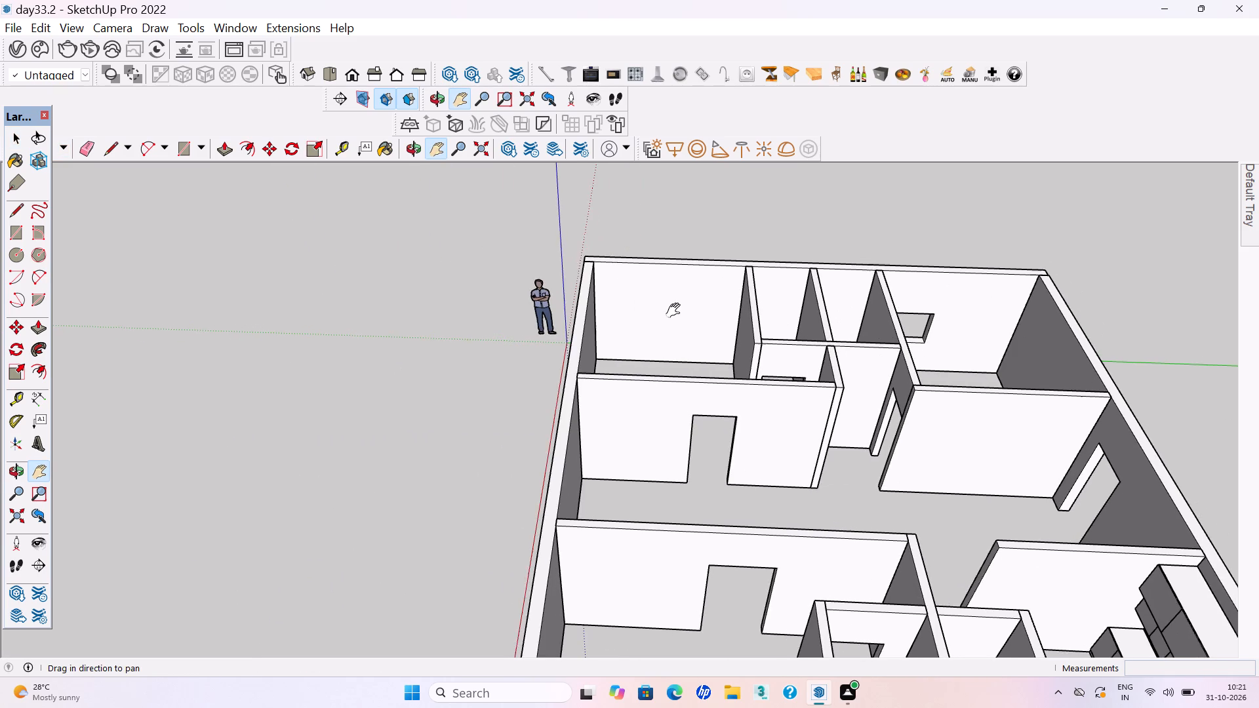
pyautogui.moveTo(692, 314); pyautogui.dragTo(656, 367, button='middle')
pyautogui.scroll(2, 698, 272)
pyautogui.moveTo(708, 288); pyautogui.dragTo(726, 279, button='middle')
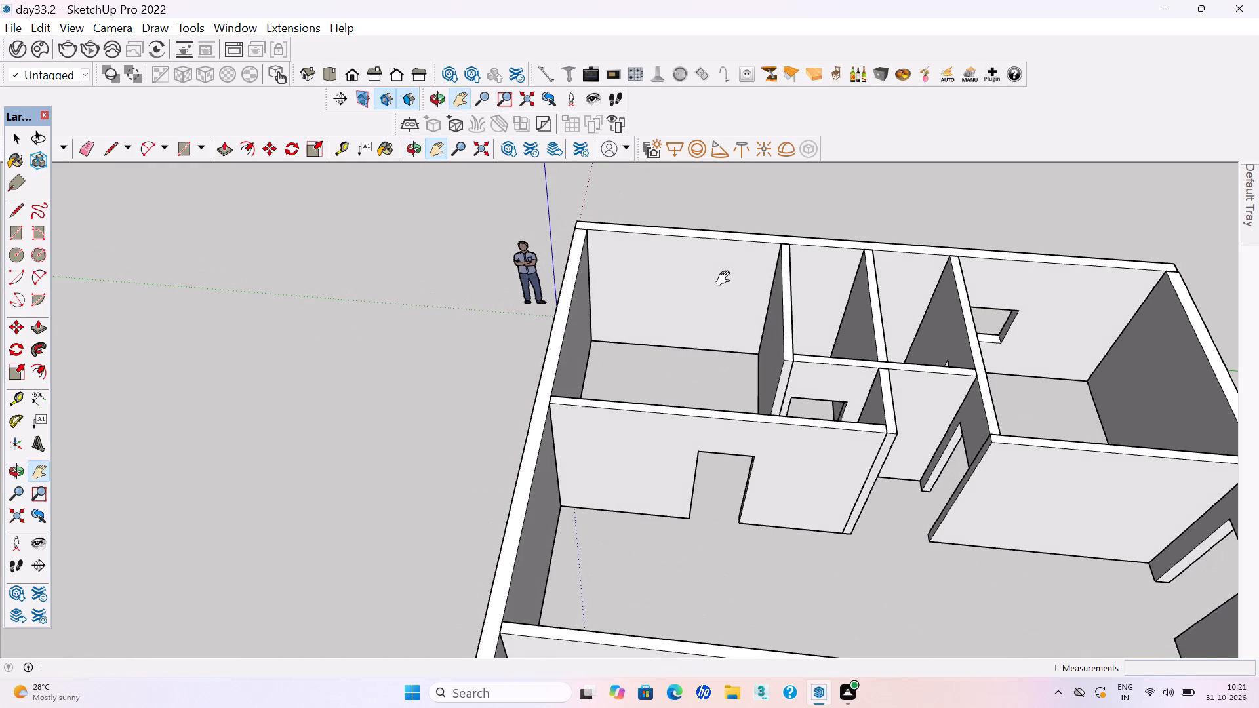
pyautogui.press('t')
pyautogui.click(767, 301)
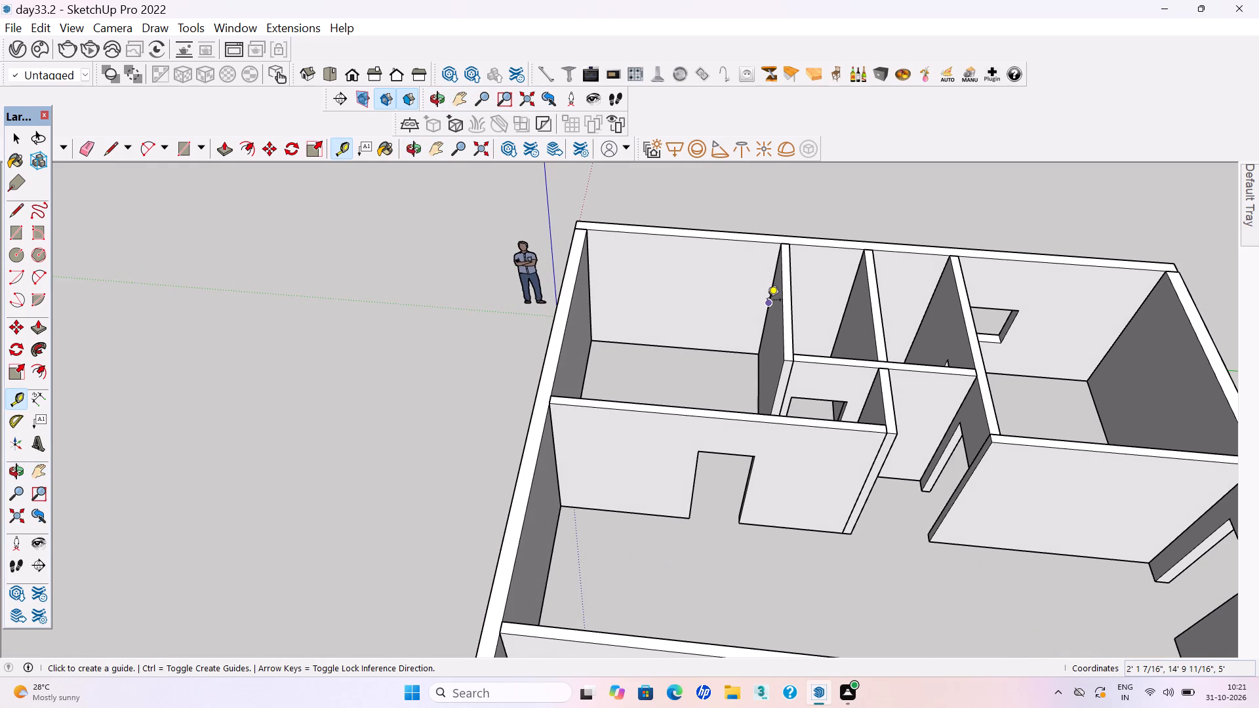
pyautogui.click(757, 305)
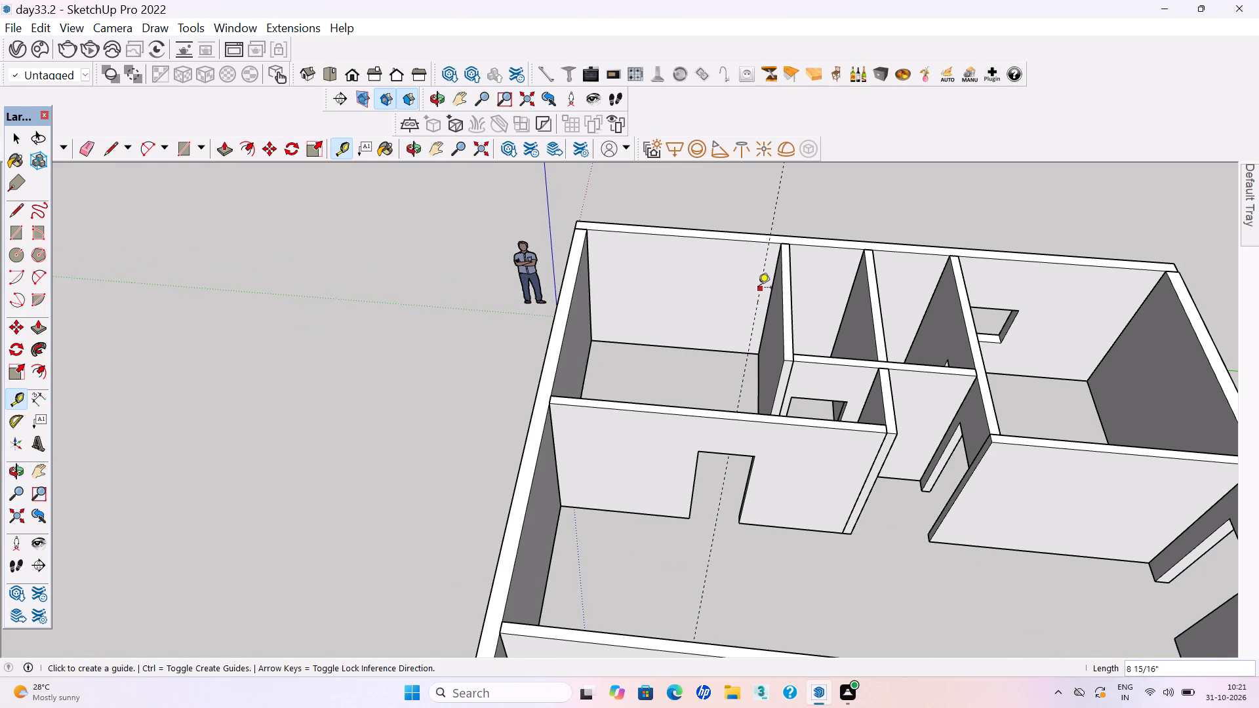
pyautogui.click(758, 288)
pyautogui.click(713, 286)
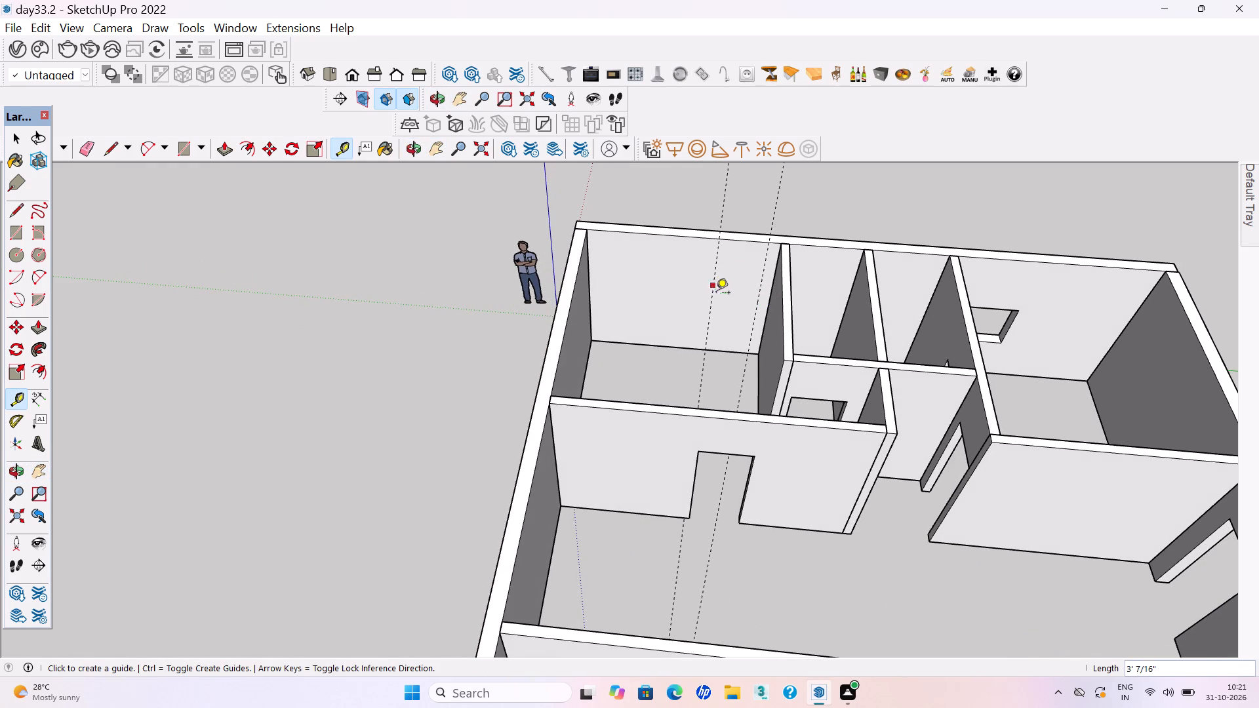
# Place a horizontal guide 3' above the floor edge of this outer wall and a second guide 3' above the first.
pyautogui.click(732, 351)
pyautogui.press('3')
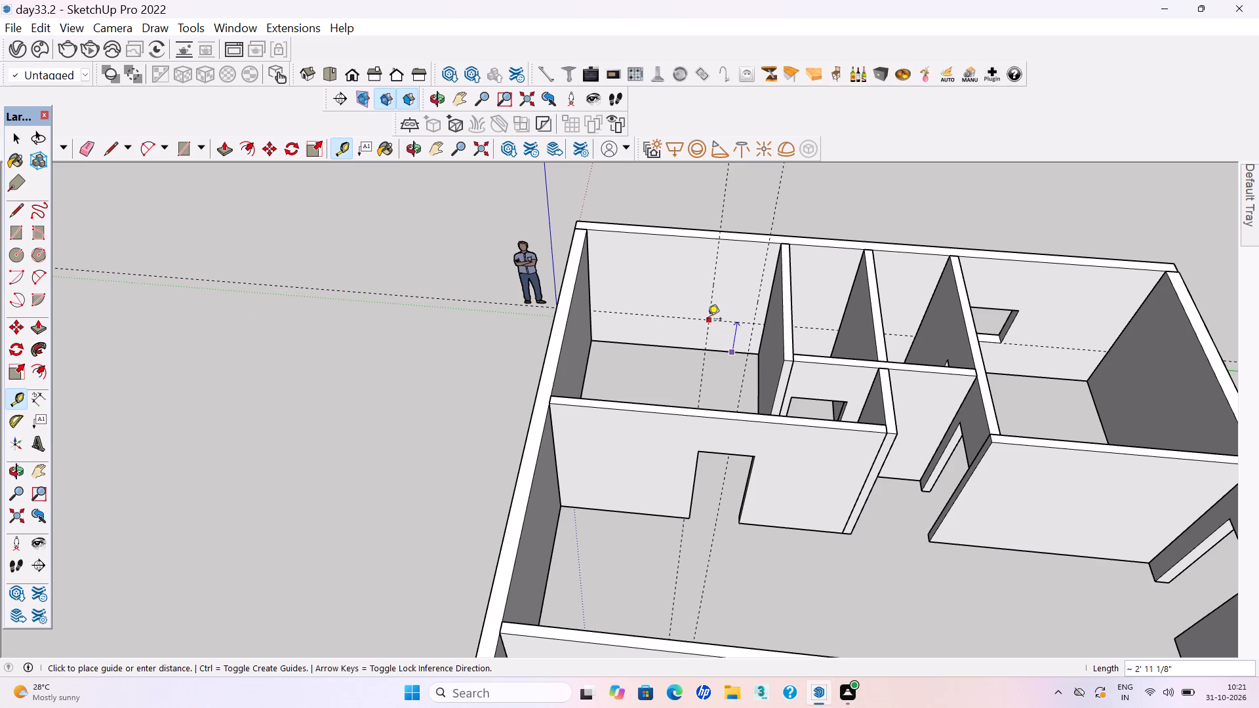
pyautogui.press("'")
pyautogui.press('Return')
pyautogui.click(724, 324)
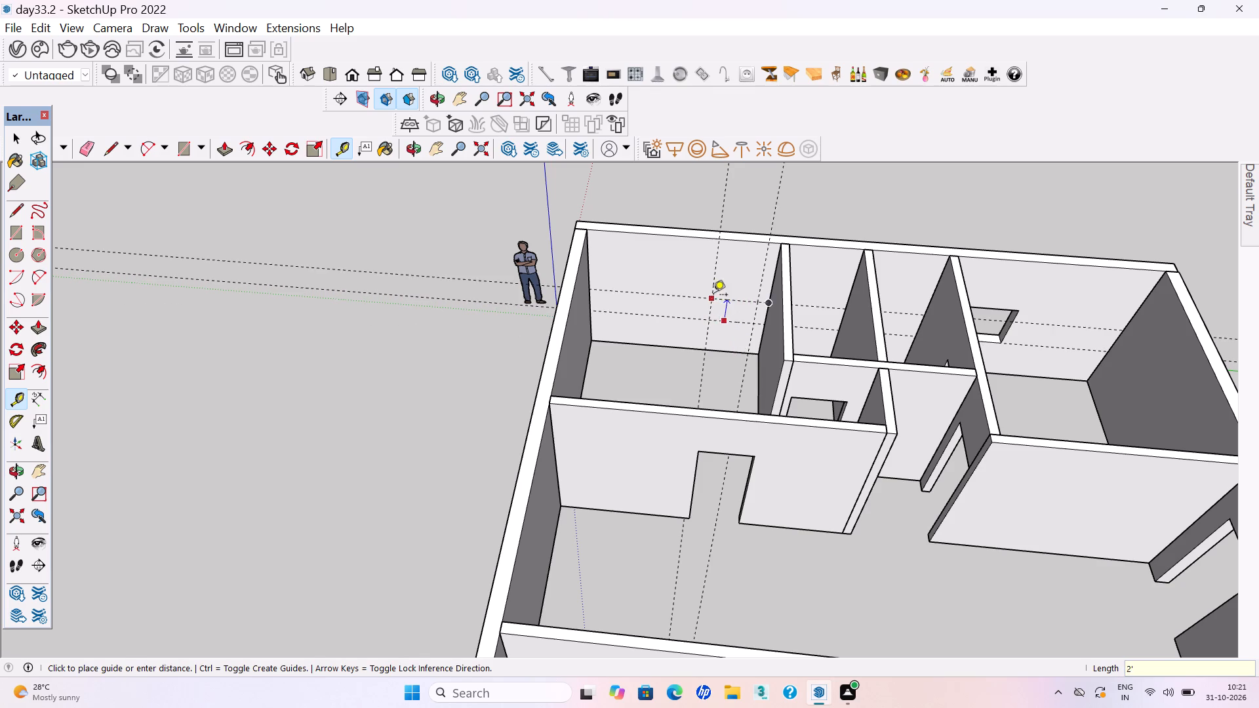
pyautogui.write("3'")
pyautogui.press('Return')
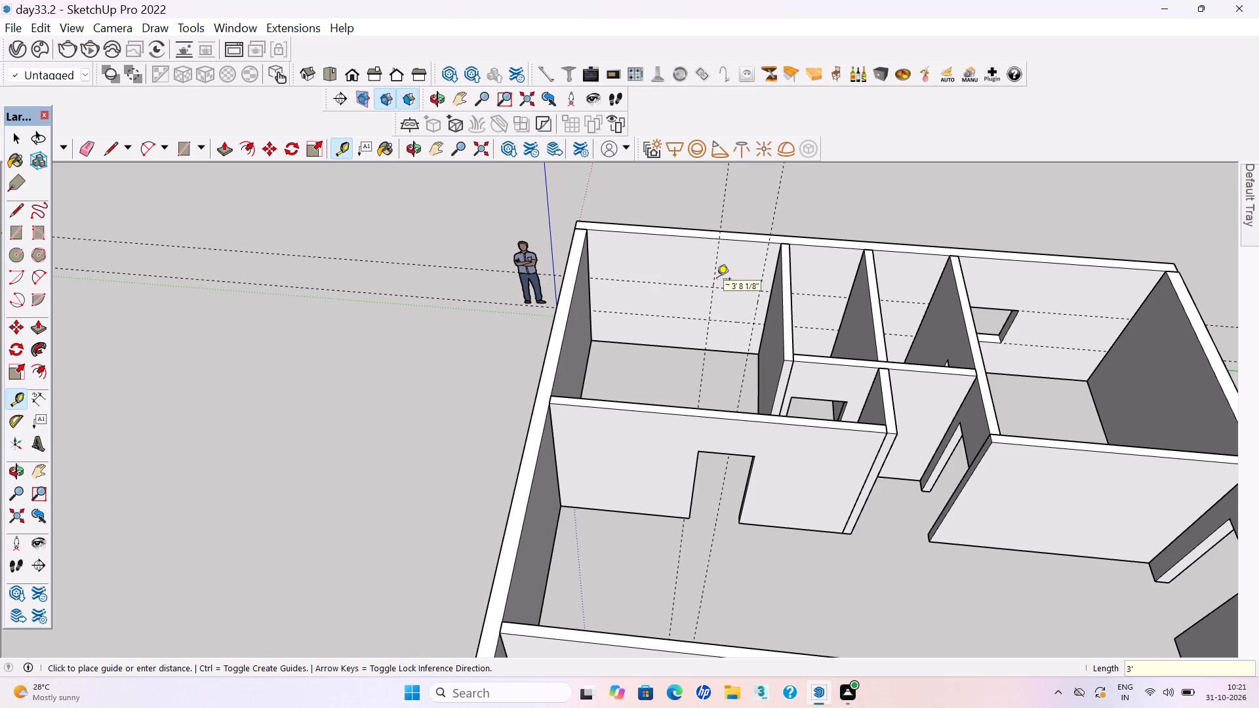
# Open the outer wall group and draw a 3' 7/16" by 3' rectangle between the four guide intersections.
pyautogui.press('space')
pyautogui.doubleClick(734, 311)
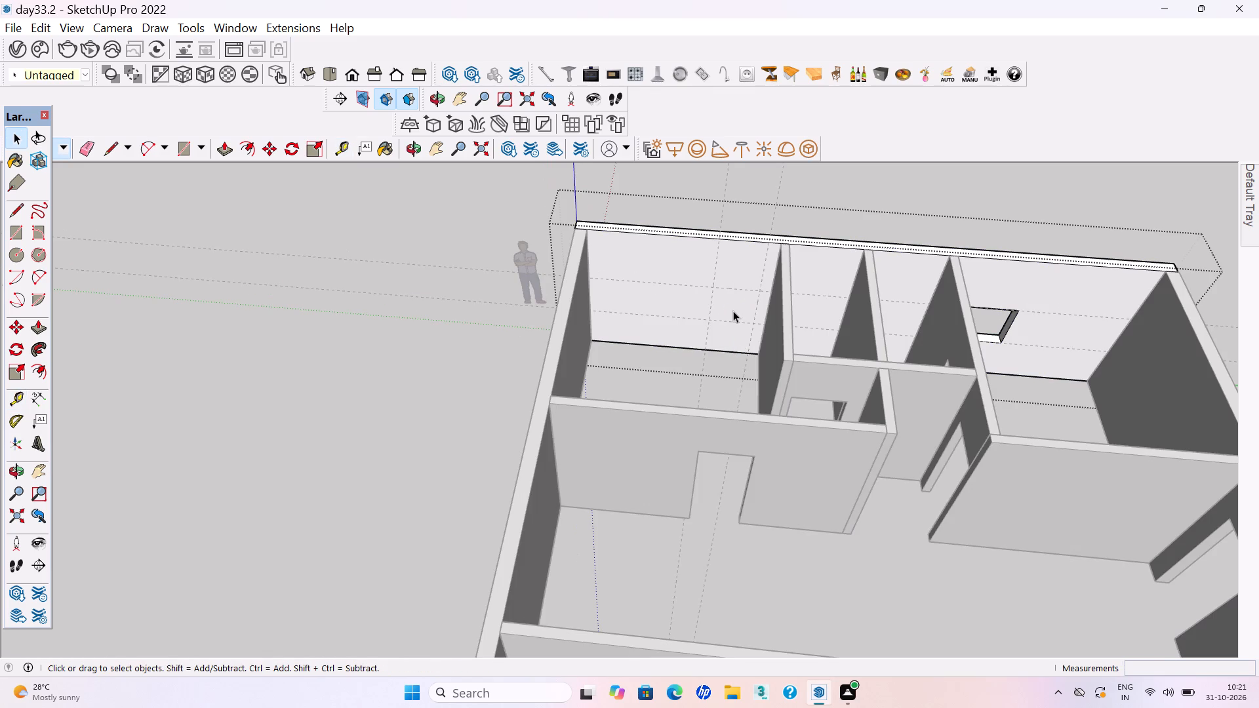
pyautogui.click(733, 310)
pyautogui.scroll(6, 738, 321)
pyautogui.press('r')
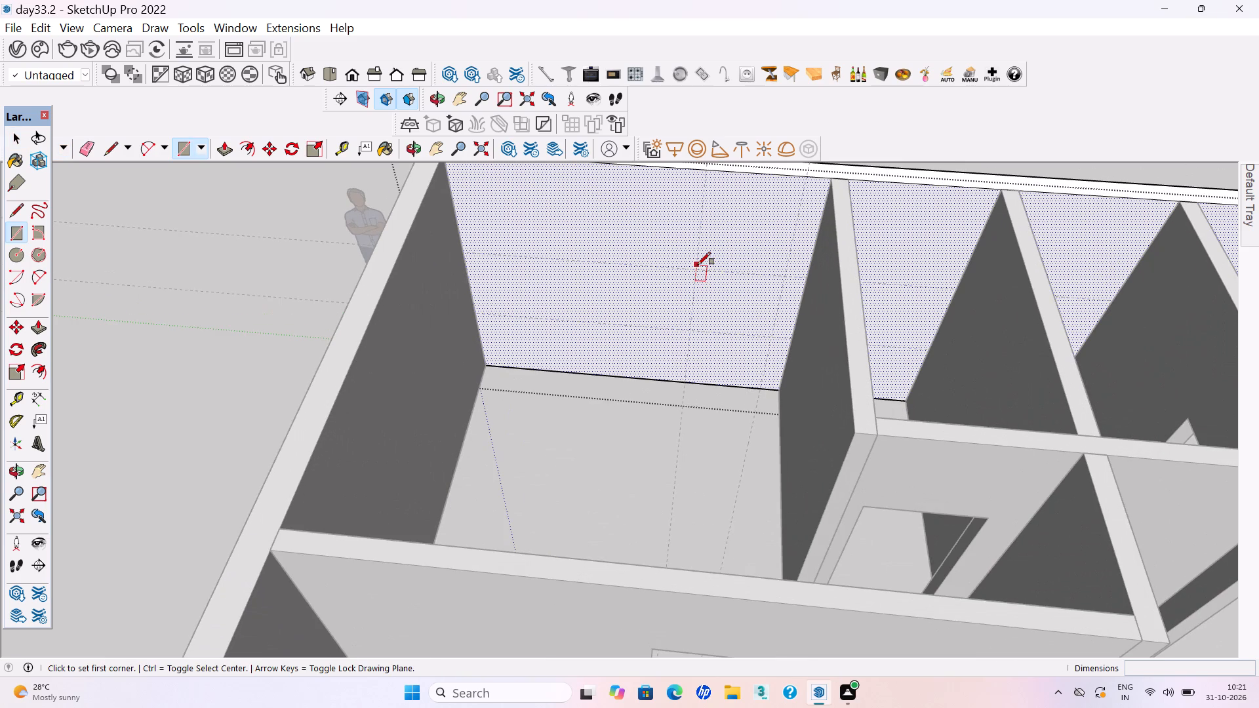
pyautogui.click(698, 267)
pyautogui.click(770, 336)
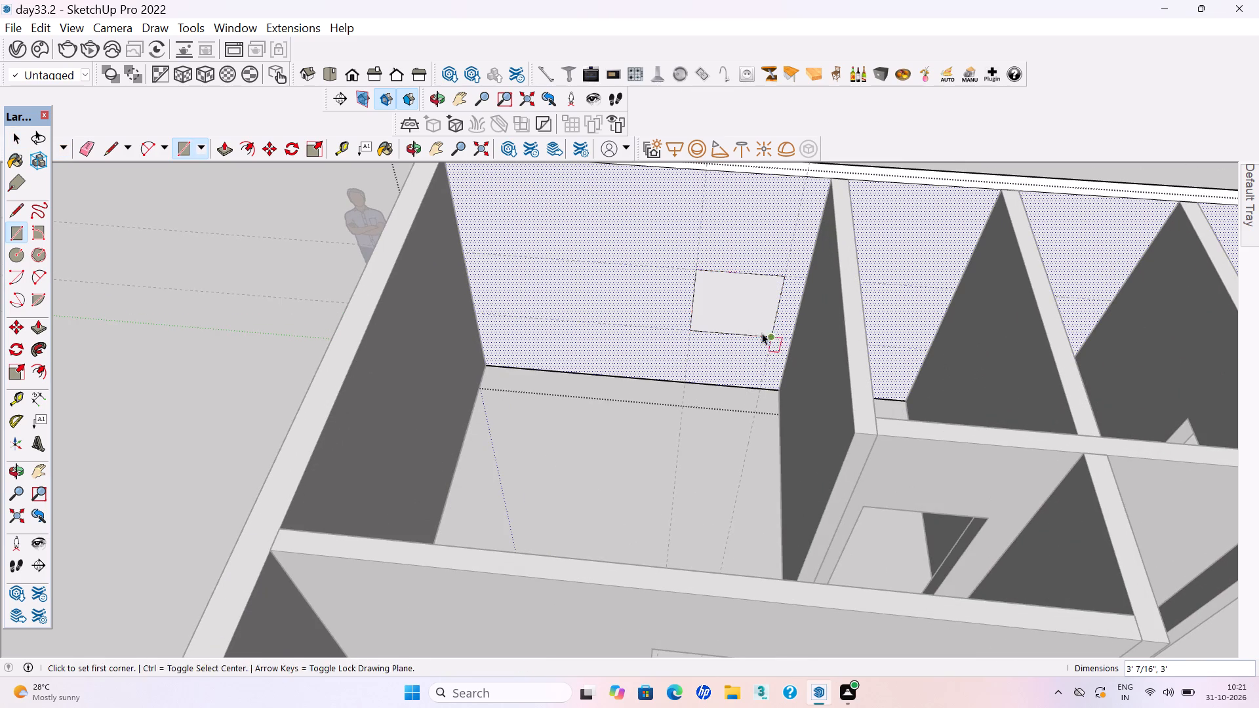
# Push the window rectangle 9" through the wall to cut the opening, and close the wall group.
pyautogui.press('space')
pyautogui.click(743, 318)
pyautogui.press('p')
pyautogui.click(743, 318)
pyautogui.click(711, 290)
pyautogui.scroll(-1, 712, 338)
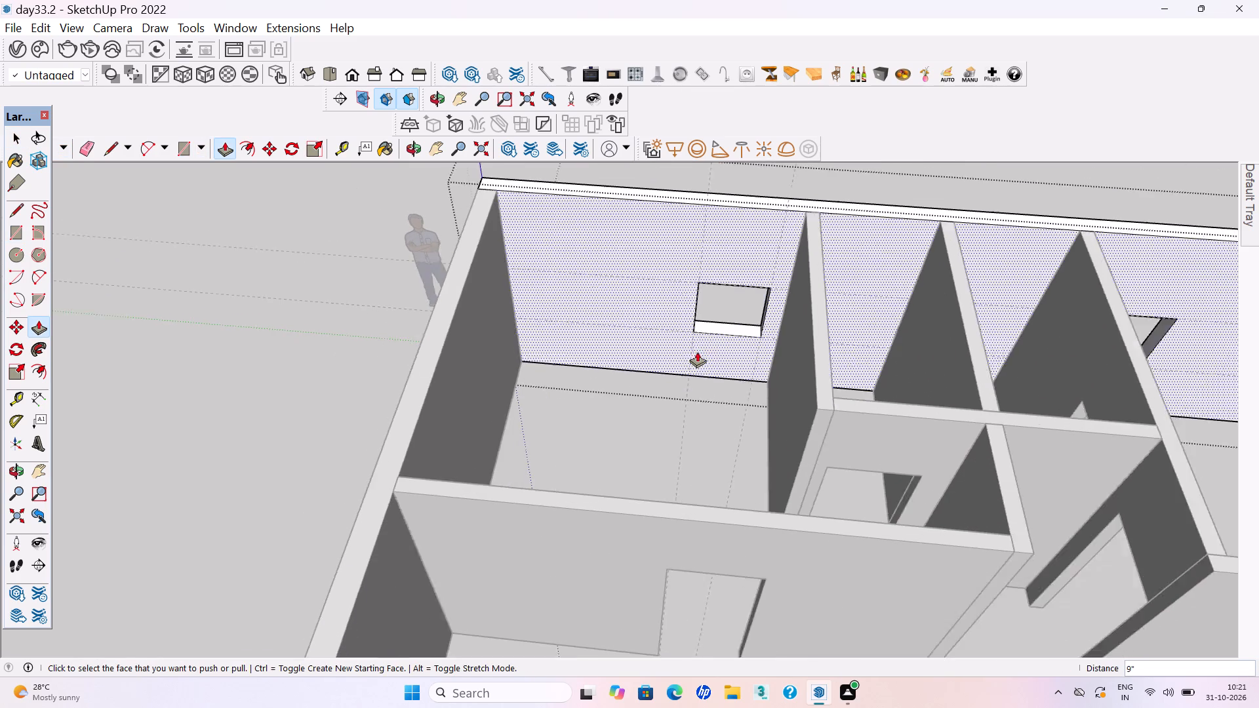
pyautogui.scroll(-7, 697, 351)
pyautogui.press('space')
pyautogui.click(763, 227)
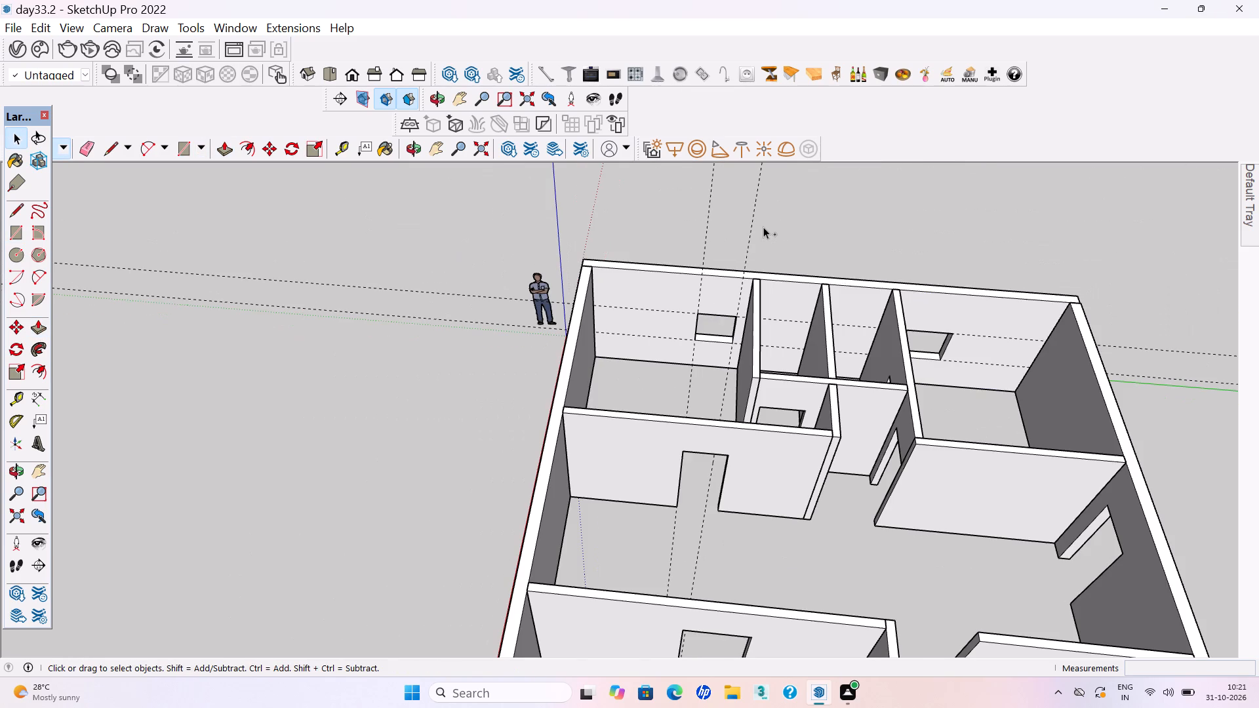
# Save the model.
pyautogui.hotkey('ctrl', 's')
pyautogui.hotkey('ctrl', 's')
# On the same corner room's adjoining outer wall, place vertical guides about 8" from the doorway partition and 3' 4 3/8" further along.
pyautogui.scroll(-10, 601, 326)
pyautogui.moveTo(709, 333); pyautogui.dragTo(283, 359, button='middle')
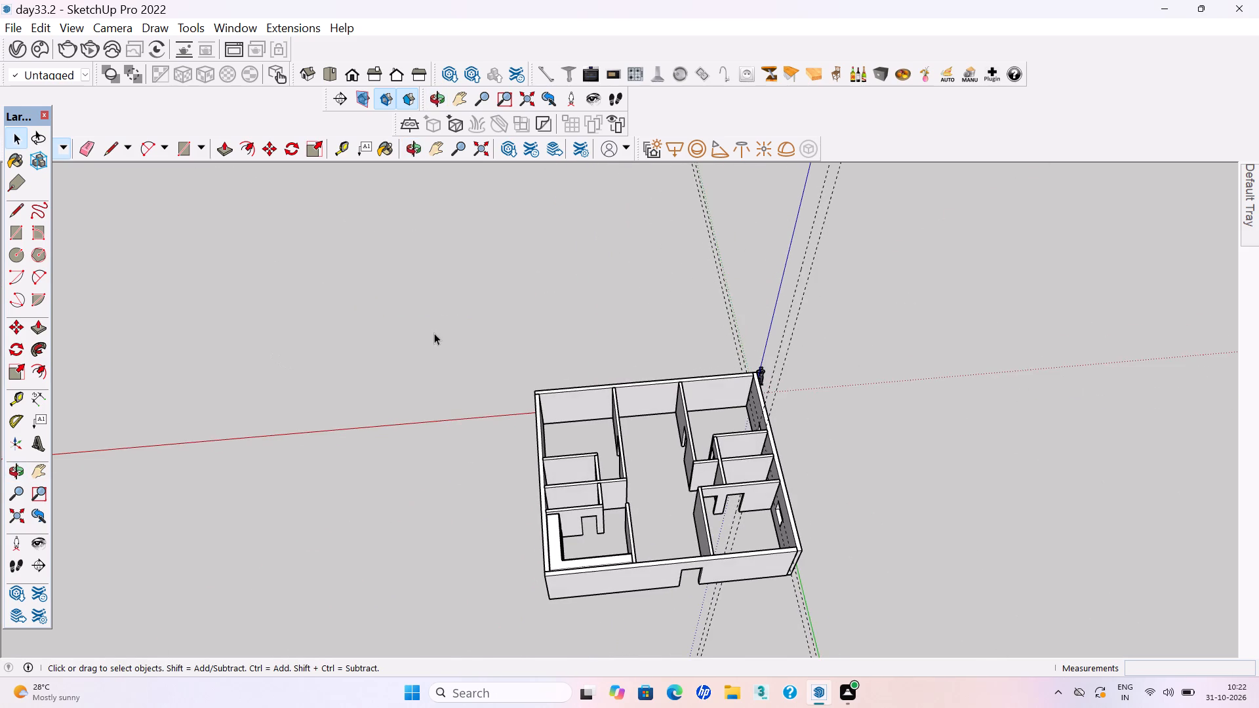
pyautogui.scroll(-6, 387, 255)
pyautogui.moveTo(581, 343); pyautogui.dragTo(506, 343, button='middle')
pyautogui.scroll(3, 632, 325)
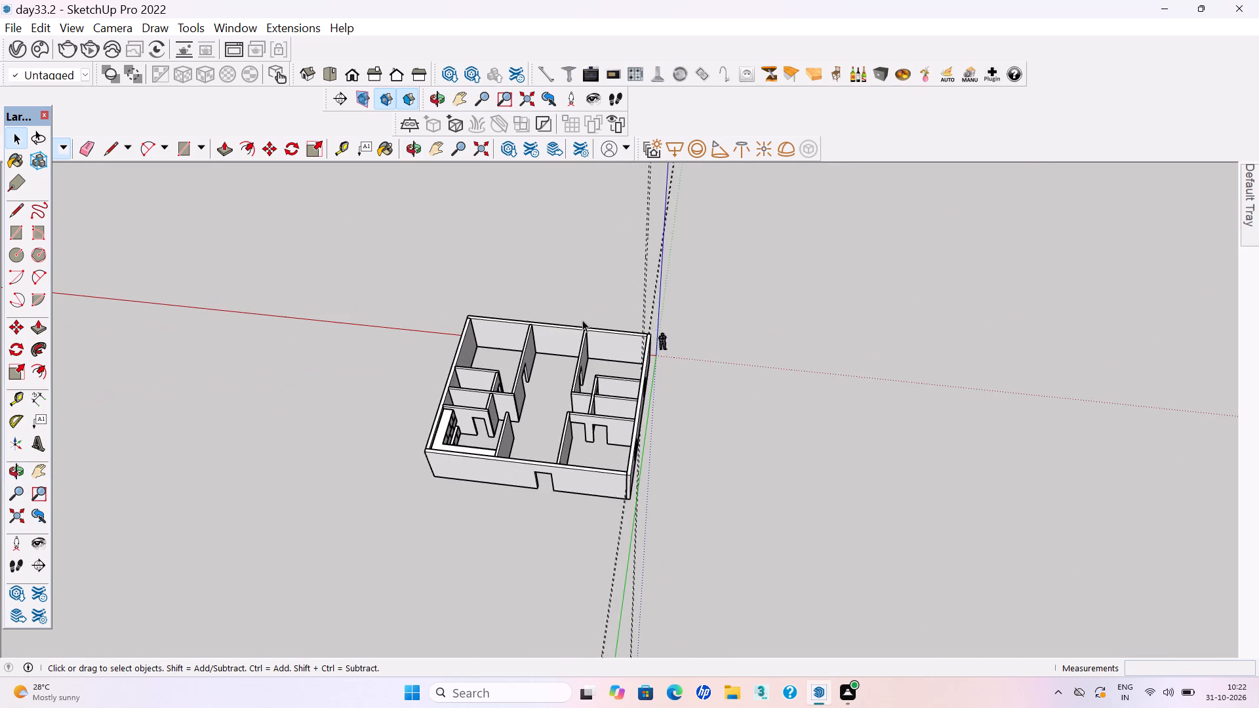
pyautogui.scroll(11, 575, 333)
pyautogui.moveTo(618, 374); pyautogui.dragTo(665, 304, button='middle')
pyautogui.scroll(1, 665, 304)
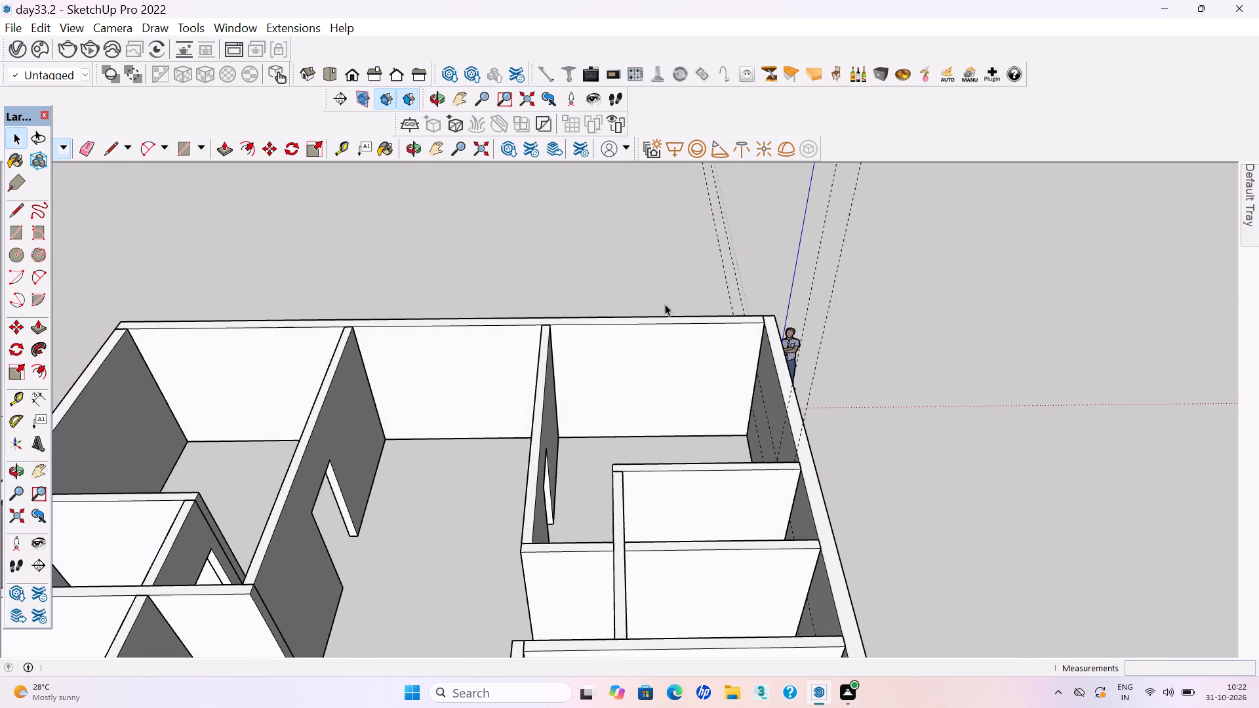
pyautogui.scroll(2, 659, 380)
pyautogui.press('t')
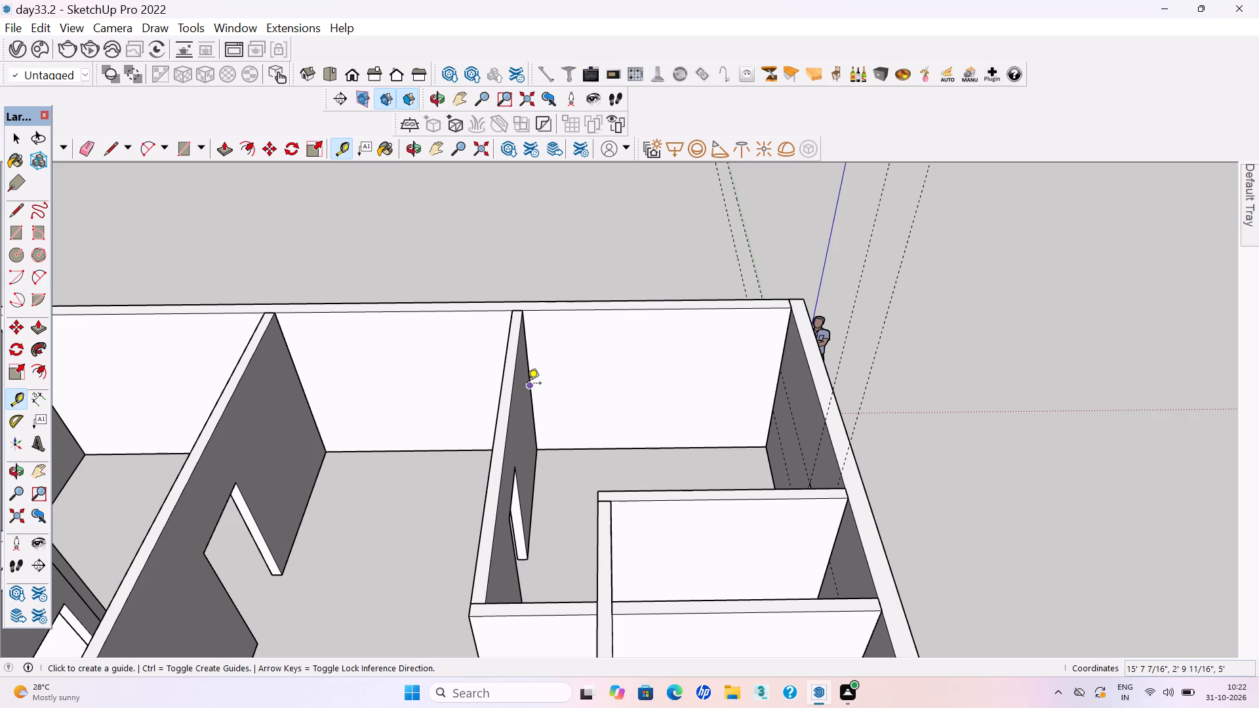
pyautogui.click(527, 384)
pyautogui.click(542, 384)
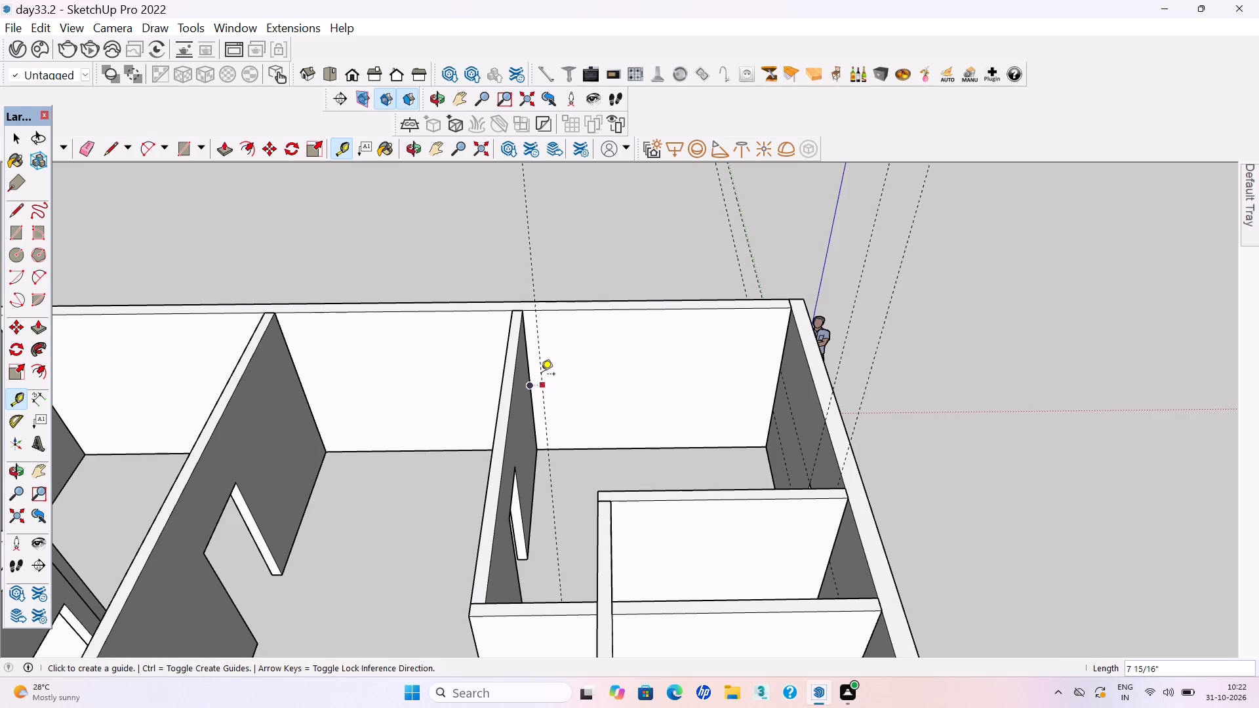
pyautogui.click(541, 371)
pyautogui.click(604, 372)
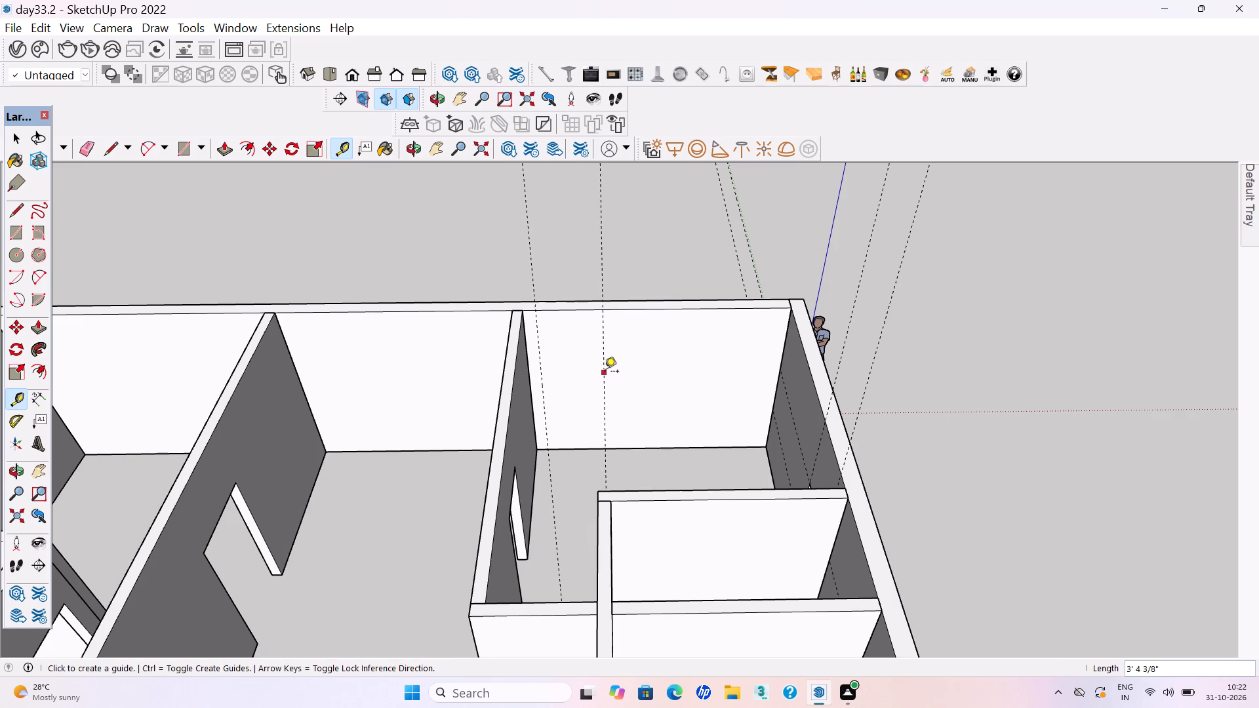
# Place a horizontal guide 3' above the floor edge of this adjoining outer wall and another guide 3' above it.
pyautogui.click(579, 448)
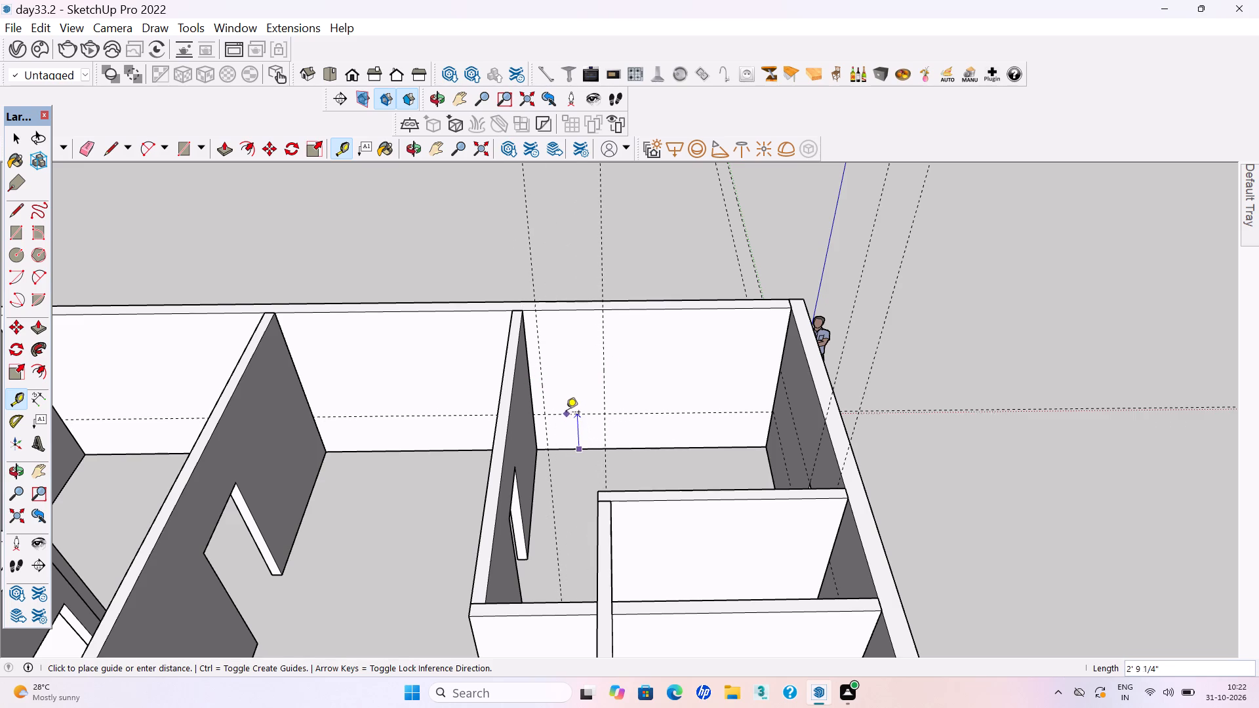
pyautogui.write("3'")
pyautogui.press('Return')
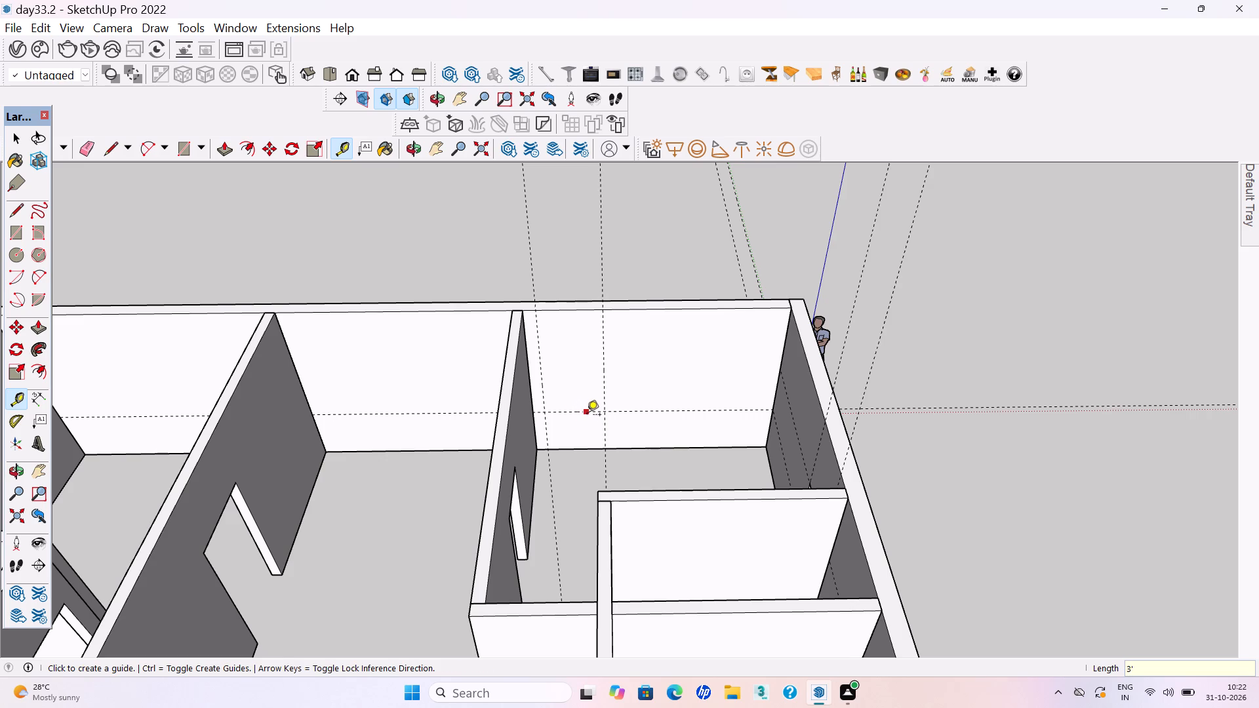
pyautogui.click(587, 415)
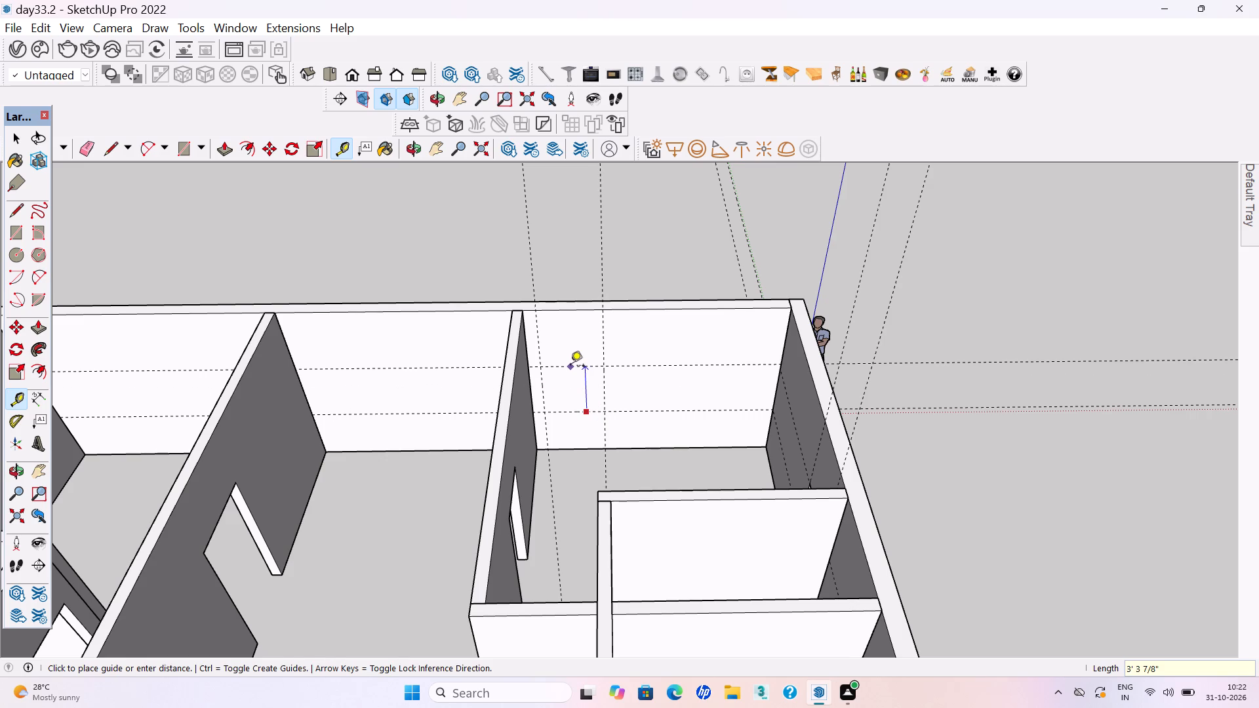
pyautogui.write("3'")
pyautogui.press('Return')
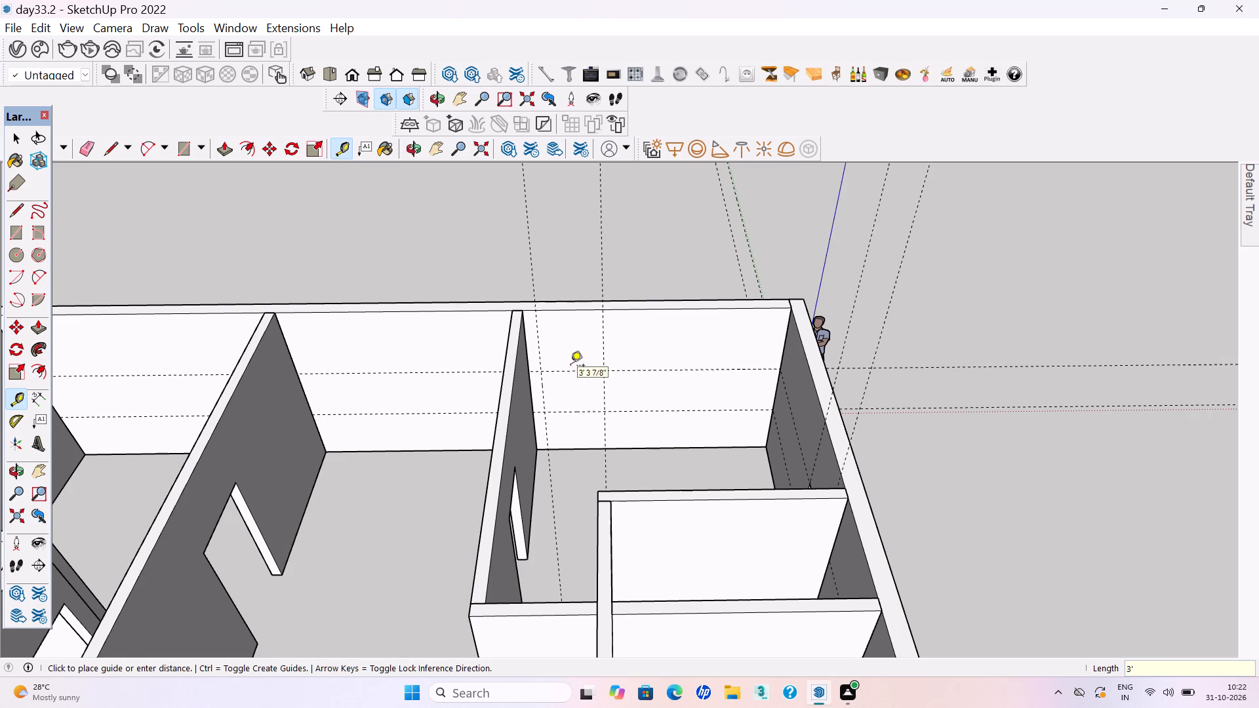
# Open the adjoining outer wall group and draw a 3' 4 3/8" by 3' rectangle between the guide intersections.
pyautogui.press('space')
pyautogui.doubleClick(586, 391)
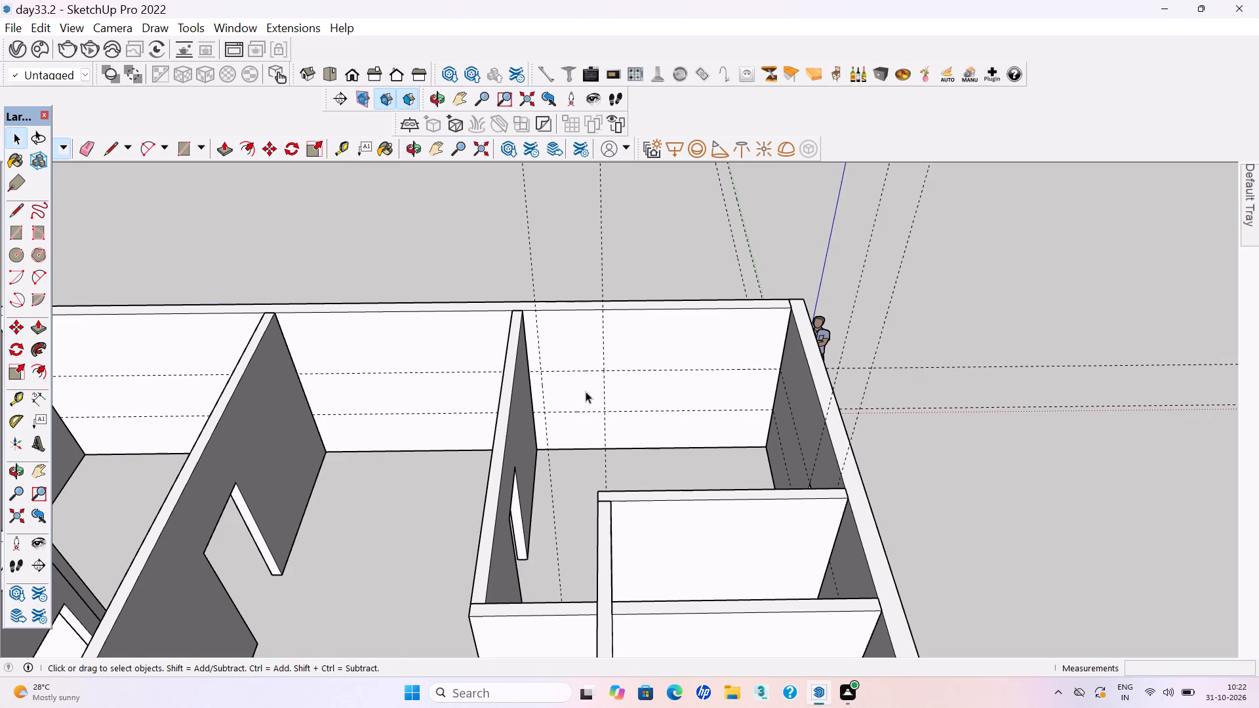
pyautogui.click(580, 391)
pyautogui.scroll(4, 555, 427)
pyautogui.press('r')
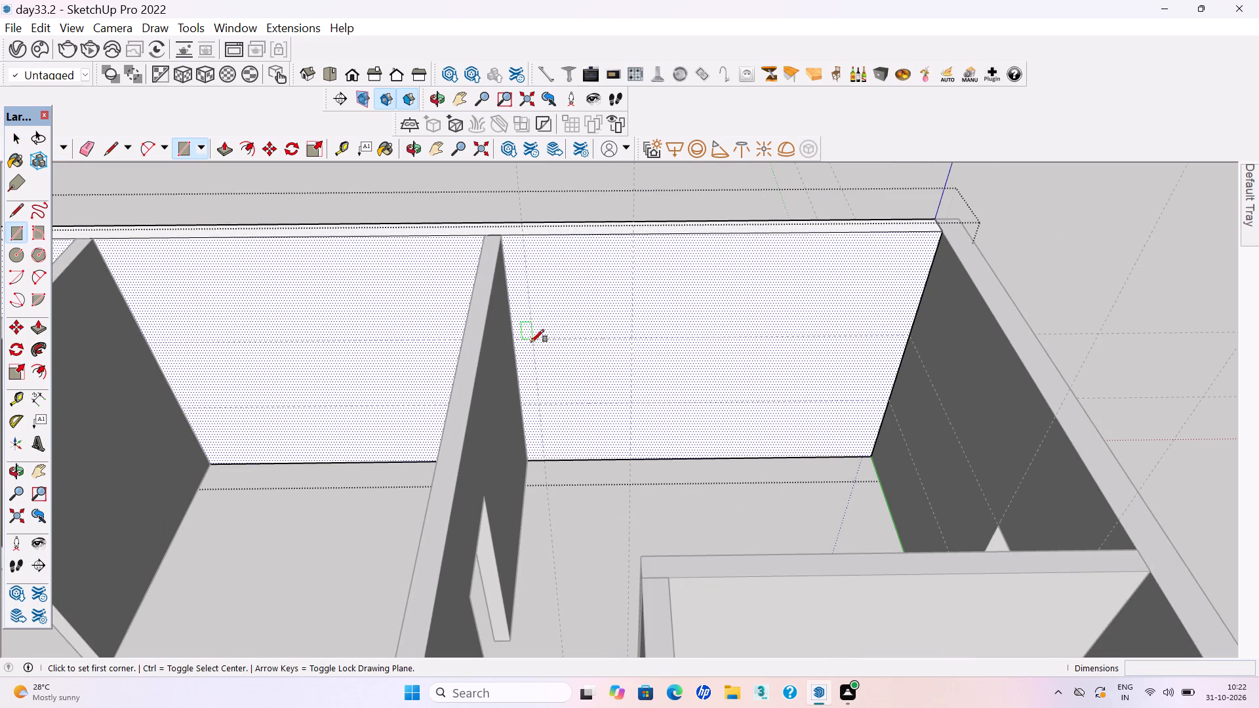
pyautogui.click(534, 342)
pyautogui.click(630, 401)
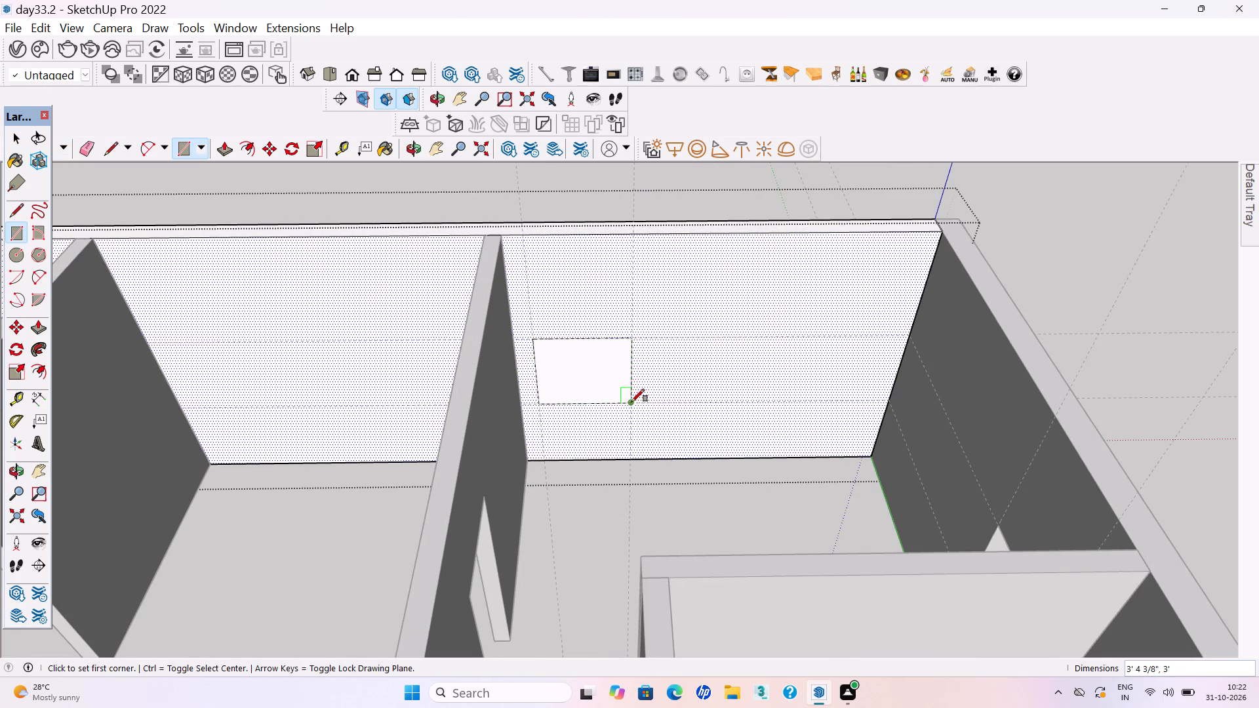
# Push the new window rectangle 9" through the adjoining outer wall to cut the opening, and close the wall group.
pyautogui.press('space')
pyautogui.click(578, 369)
pyautogui.press('p')
pyautogui.click(594, 387)
pyautogui.click(570, 366)
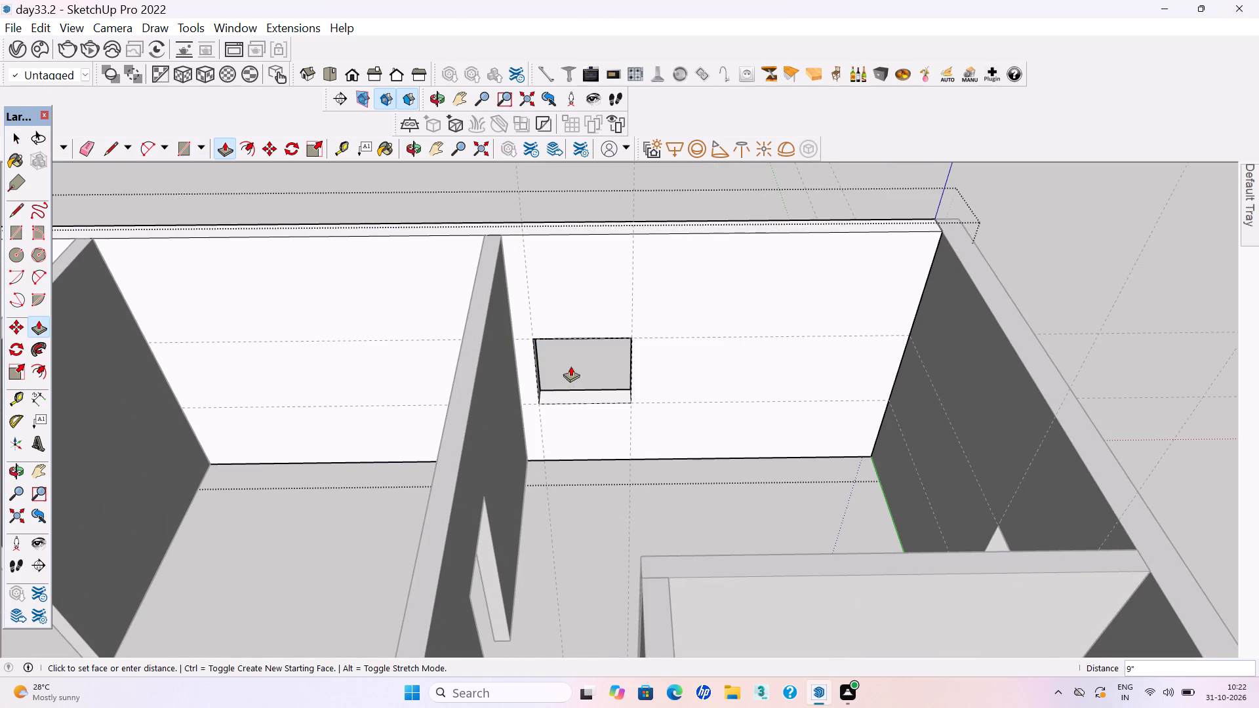
pyautogui.scroll(-5, 590, 388)
pyautogui.press('space')
pyautogui.click(928, 508)
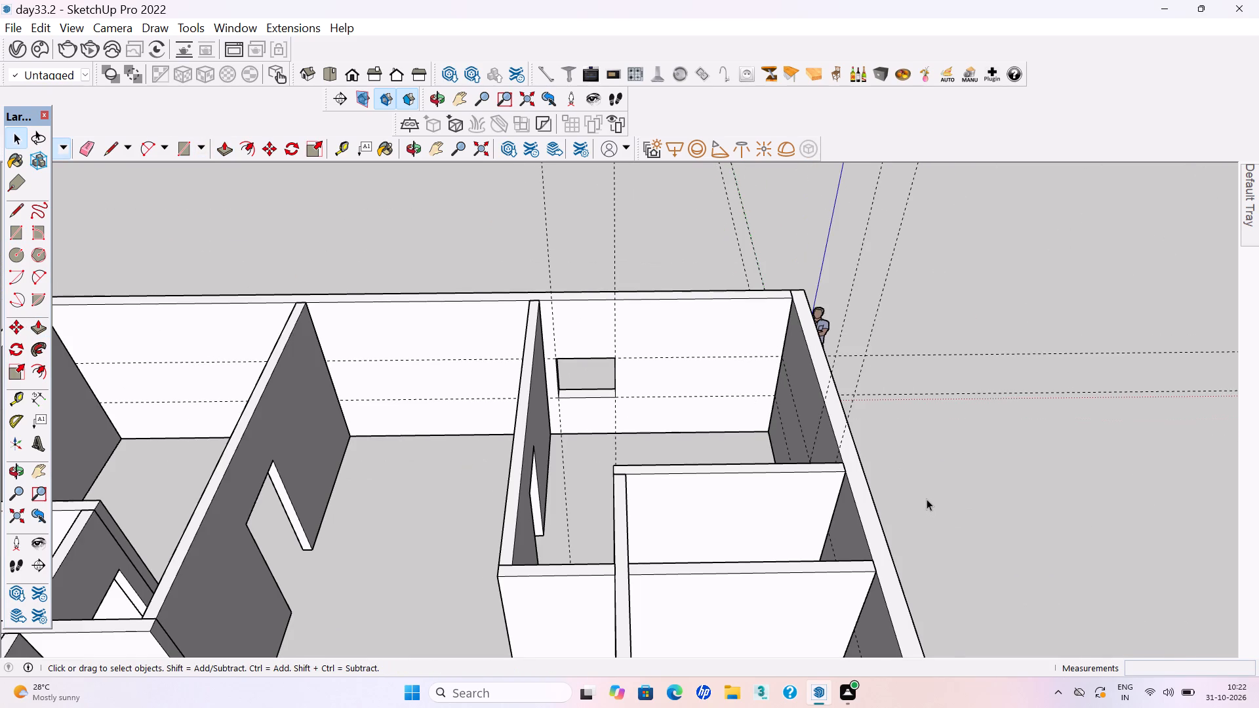
# Save the model.
pyautogui.hotkey('ctrl', 's')
pyautogui.hotkey('ctrl', 's')
# Delete all the vertical and horizontal guides left around the corner room's two window openings.
pyautogui.scroll(-13, 746, 507)
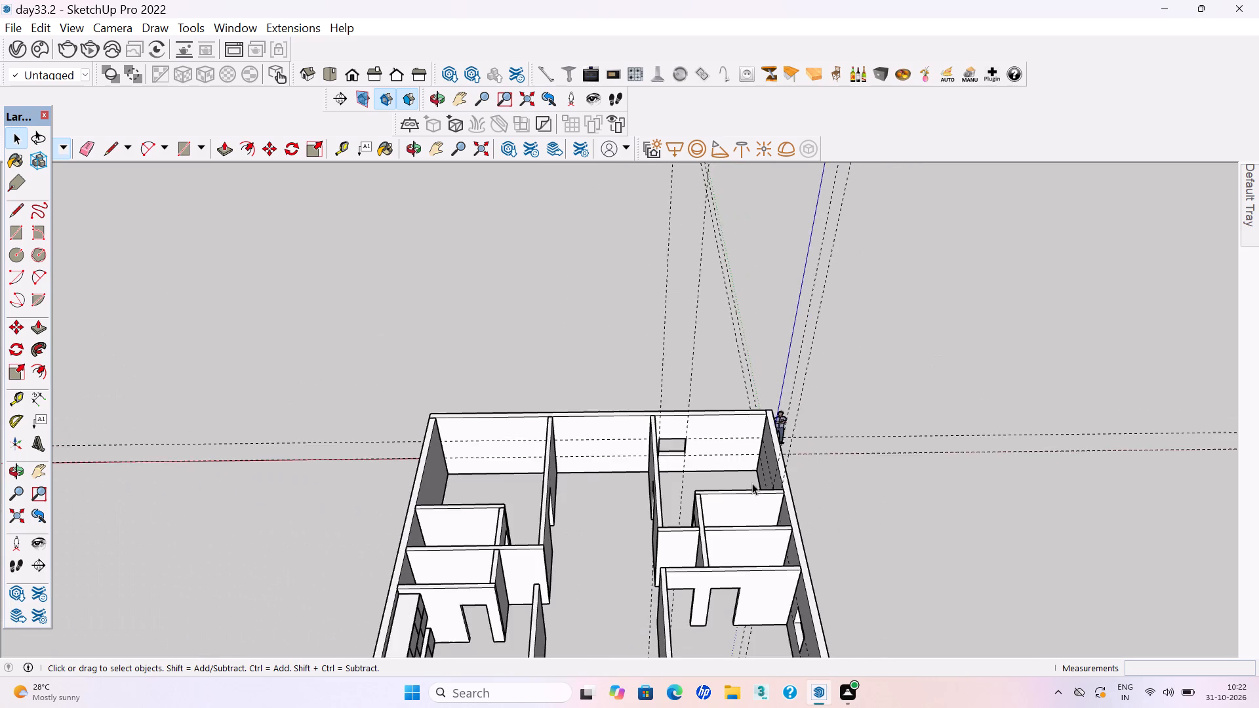
pyautogui.scroll(-2, 752, 483)
pyautogui.moveTo(839, 334); pyautogui.dragTo(655, 250)
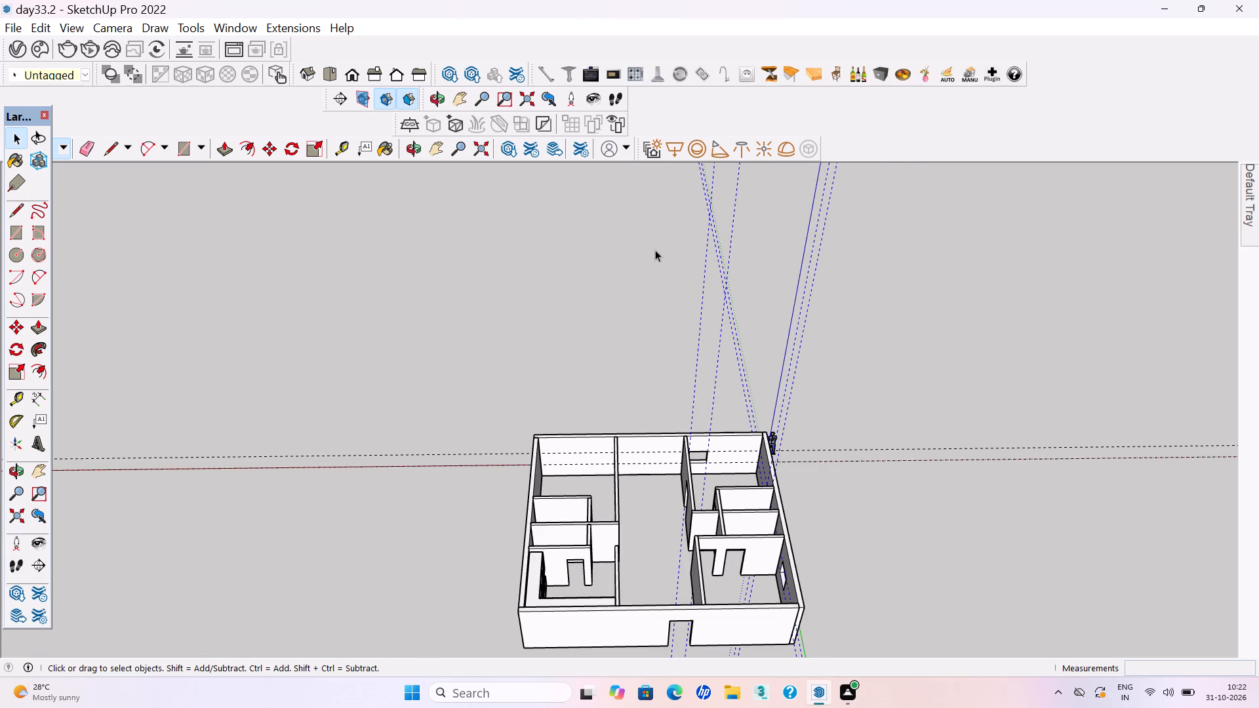
pyautogui.press('Delete')
pyautogui.moveTo(966, 501); pyautogui.dragTo(897, 385)
pyautogui.press('Delete')
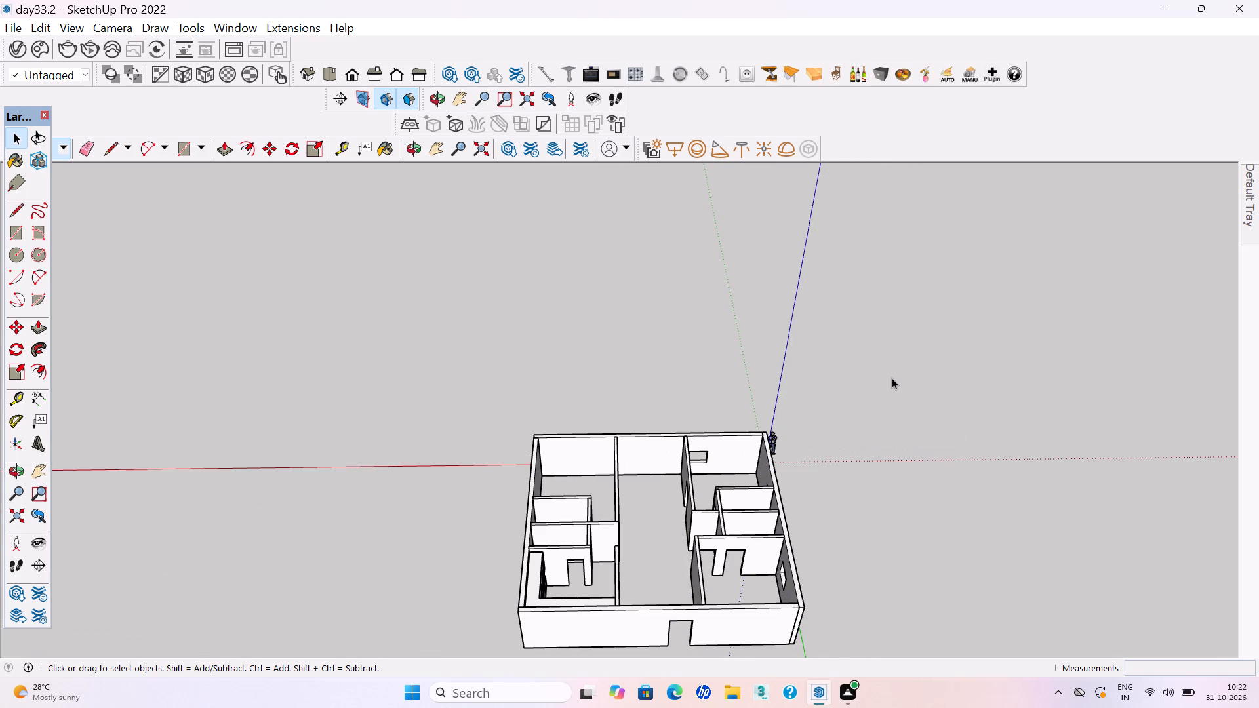
# Save the model.
pyautogui.hotkey('ctrl', 's')
pyautogui.hotkey('ctrl', 's')
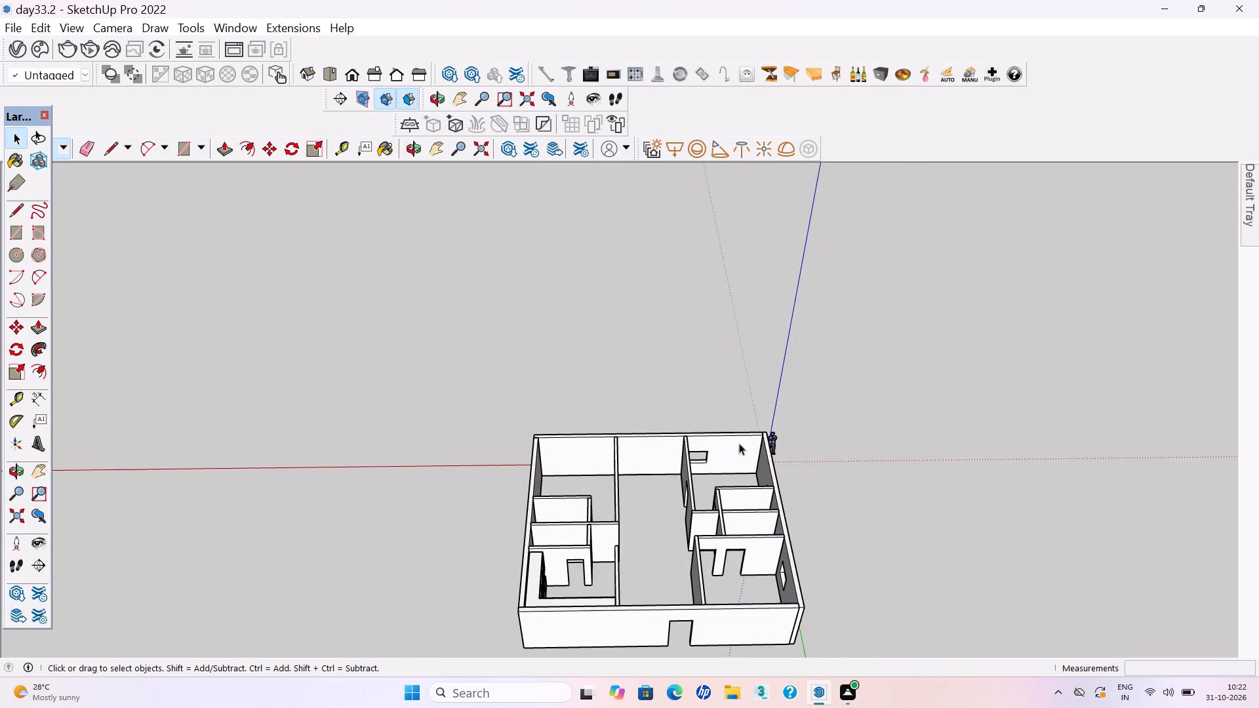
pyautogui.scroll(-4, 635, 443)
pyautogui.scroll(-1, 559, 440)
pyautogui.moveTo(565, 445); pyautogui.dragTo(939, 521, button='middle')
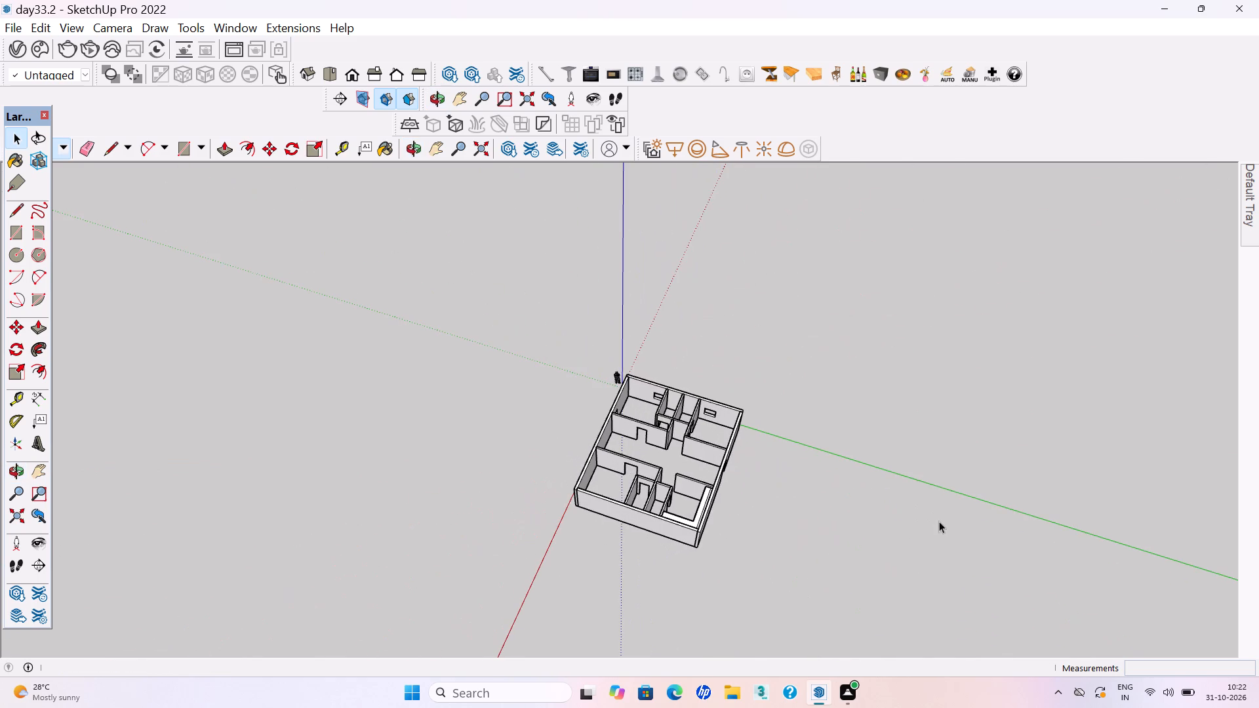
# Place two vertical guides on the kitchen-side outer wall's corner room, about 3' 9" from the red-axis corner and about 4' 2" apart.
pyautogui.scroll(-2, 668, 407)
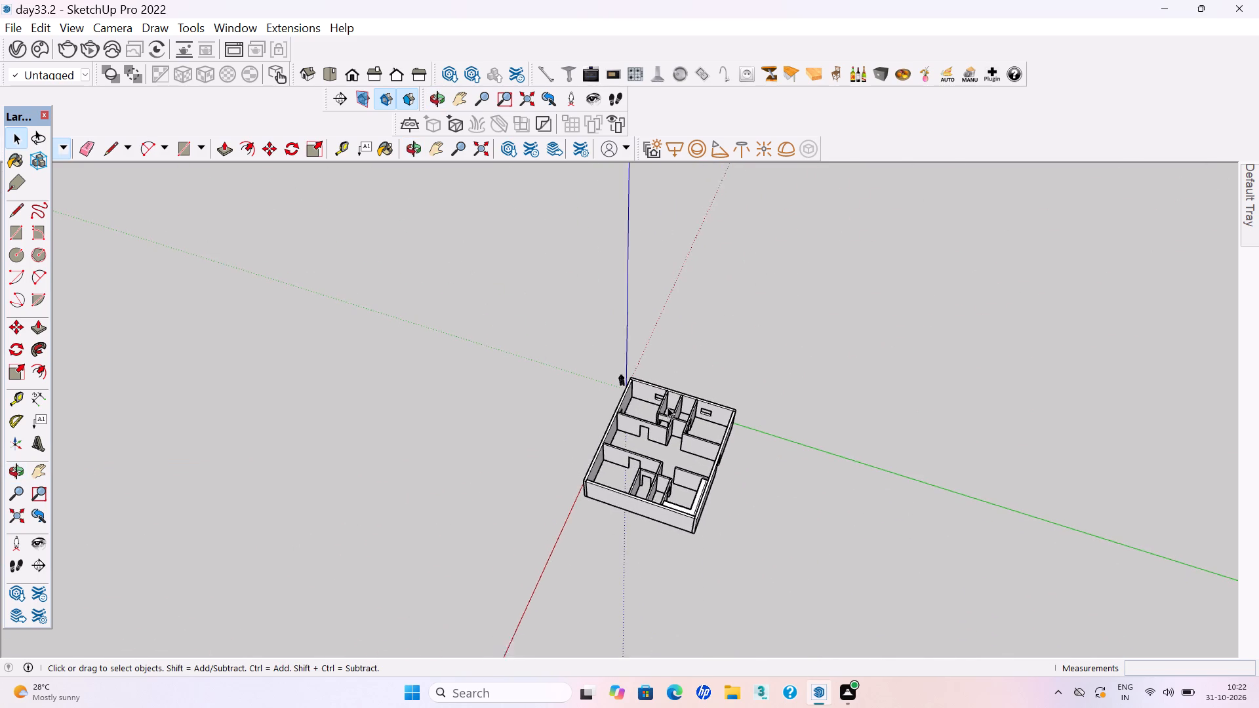
pyautogui.scroll(-1, 668, 407)
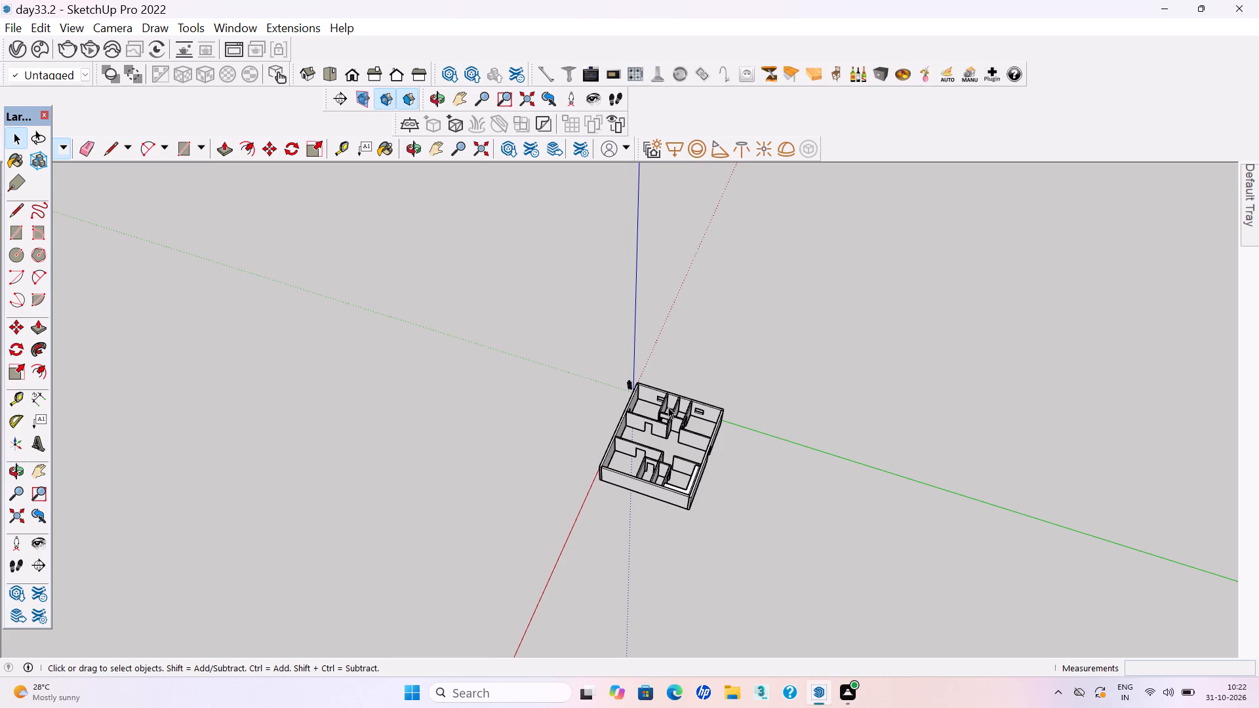
pyautogui.scroll(3, 609, 488)
pyautogui.scroll(4, 685, 454)
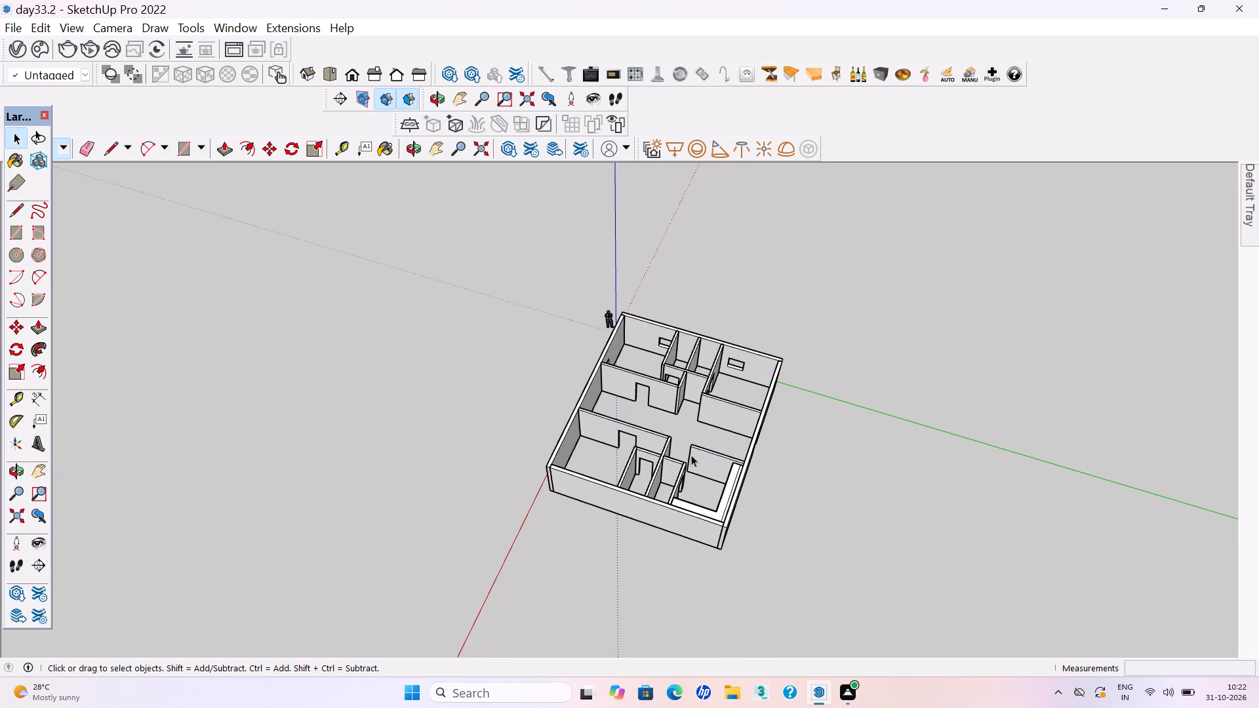
pyautogui.scroll(8, 559, 456)
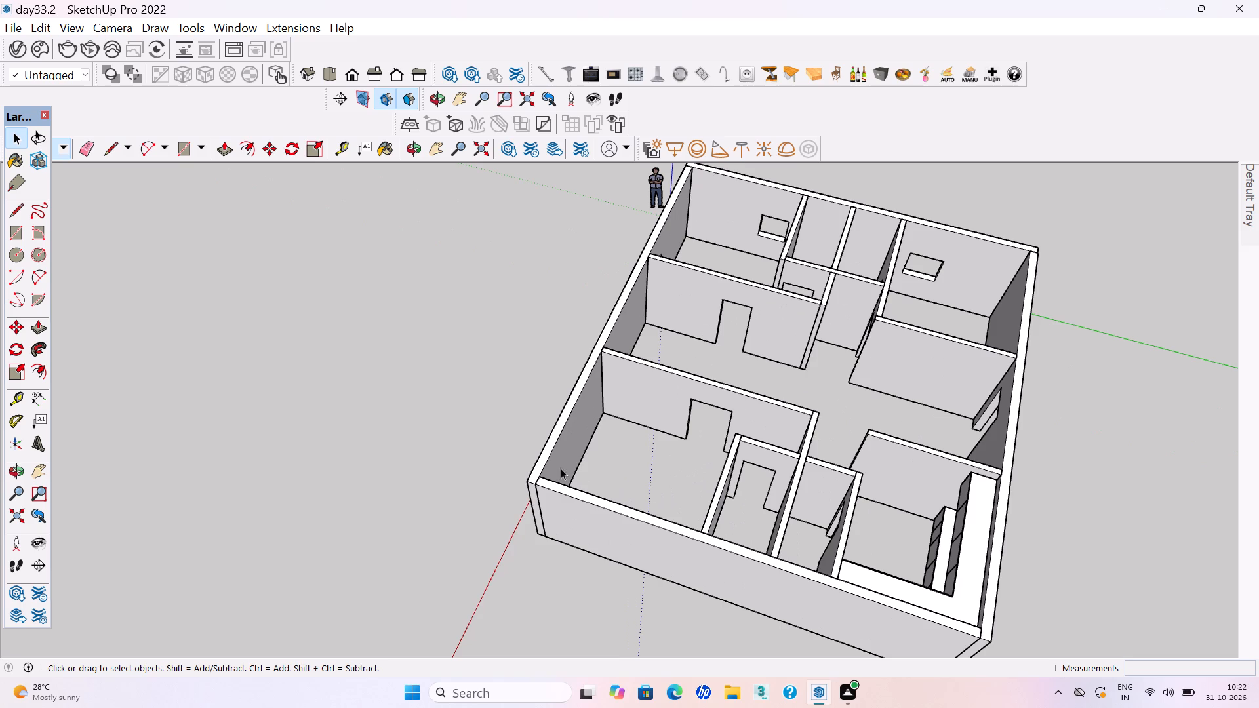
pyautogui.moveTo(551, 521); pyautogui.dragTo(615, 524, button='middle')
pyautogui.middleClick(615, 524)
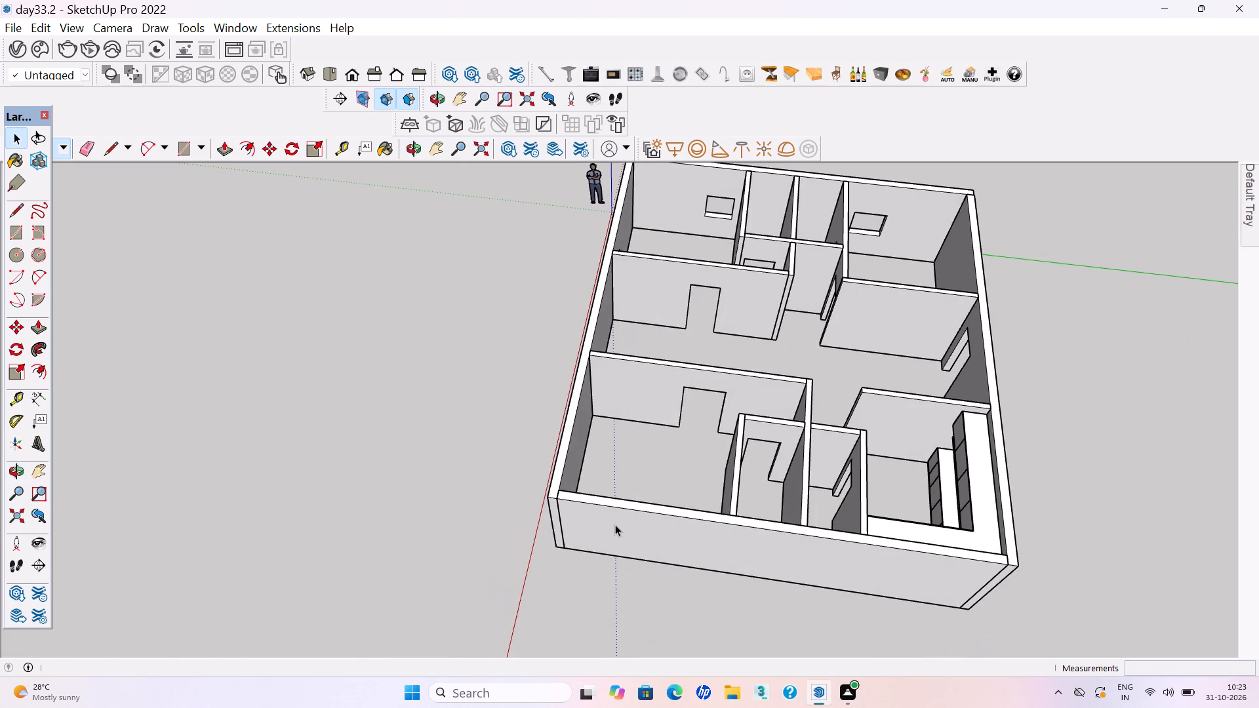
pyautogui.moveTo(611, 548); pyautogui.dragTo(640, 499, button='middle')
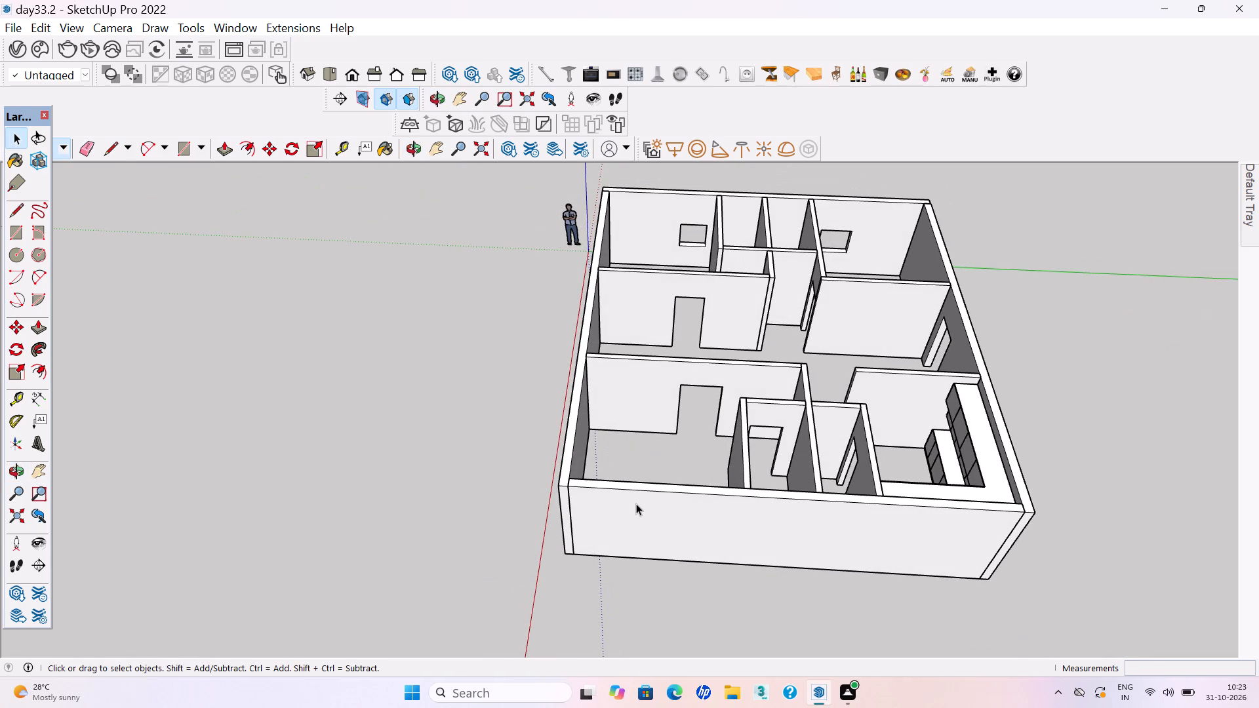
pyautogui.press('t')
pyautogui.click(570, 522)
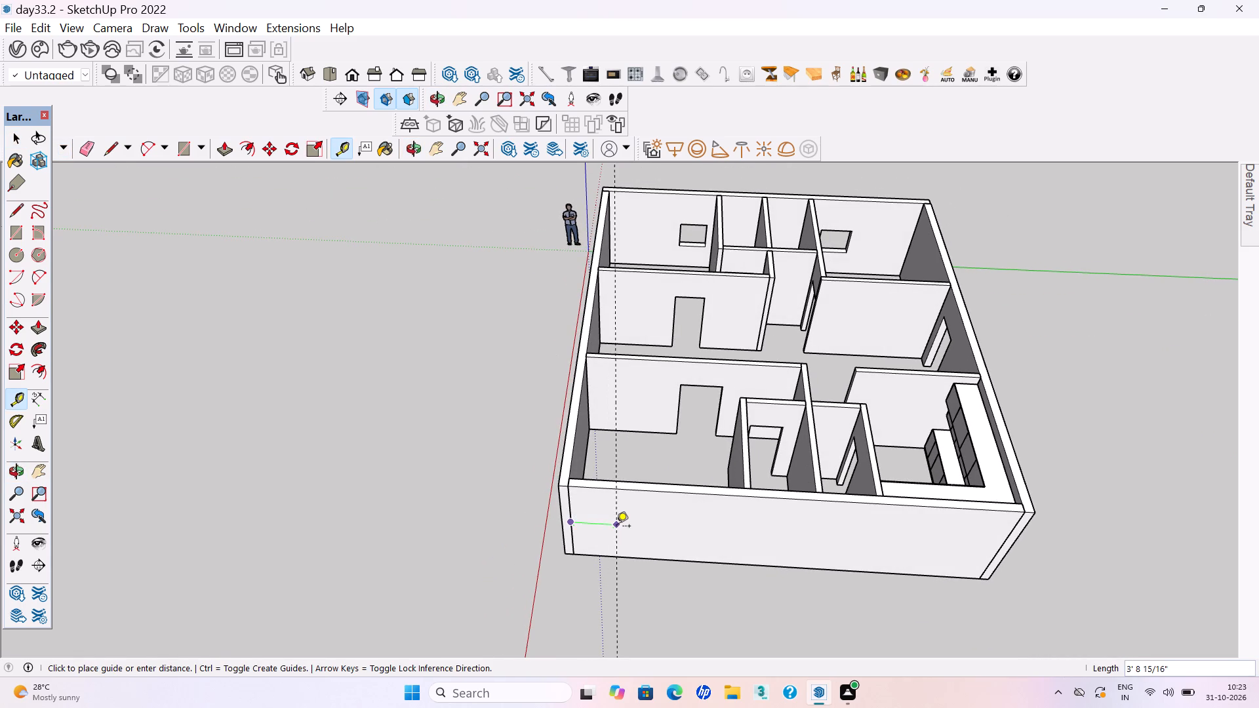
pyautogui.click(616, 527)
pyautogui.click(616, 512)
pyautogui.click(669, 512)
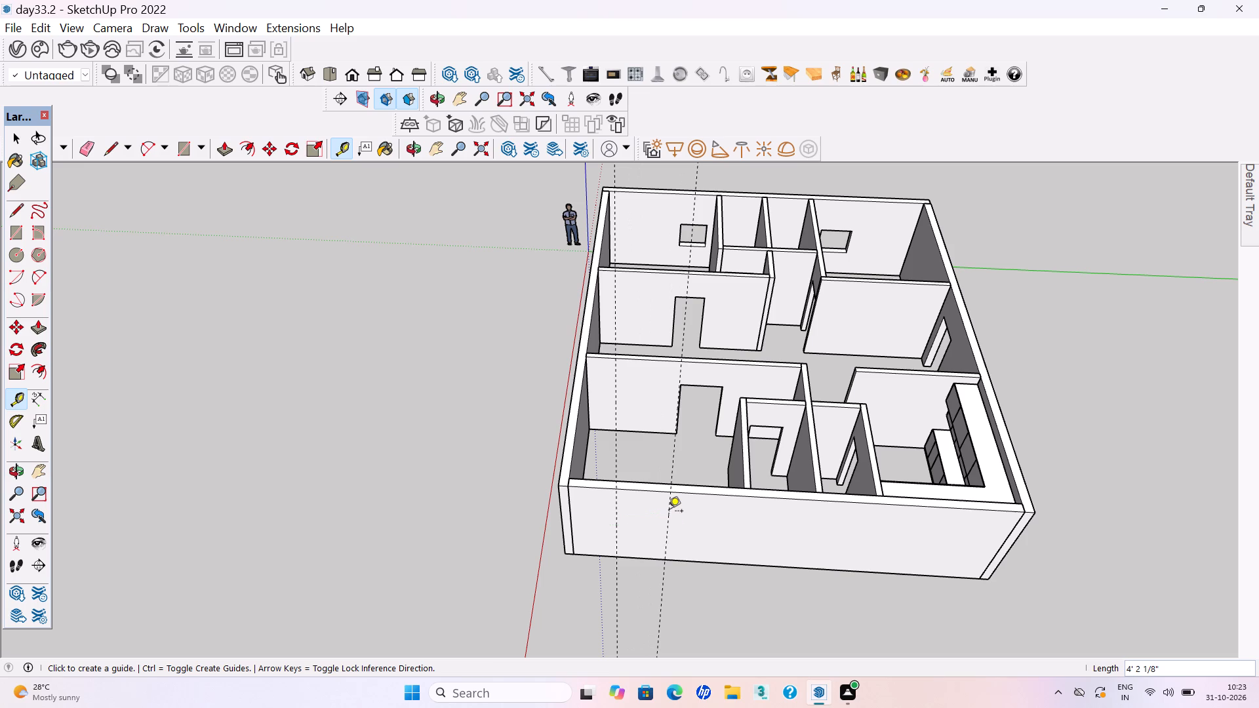
# Add two horizontal guides on the same outer wall, one 3' above its base and another 3' above that.
pyautogui.click(647, 559)
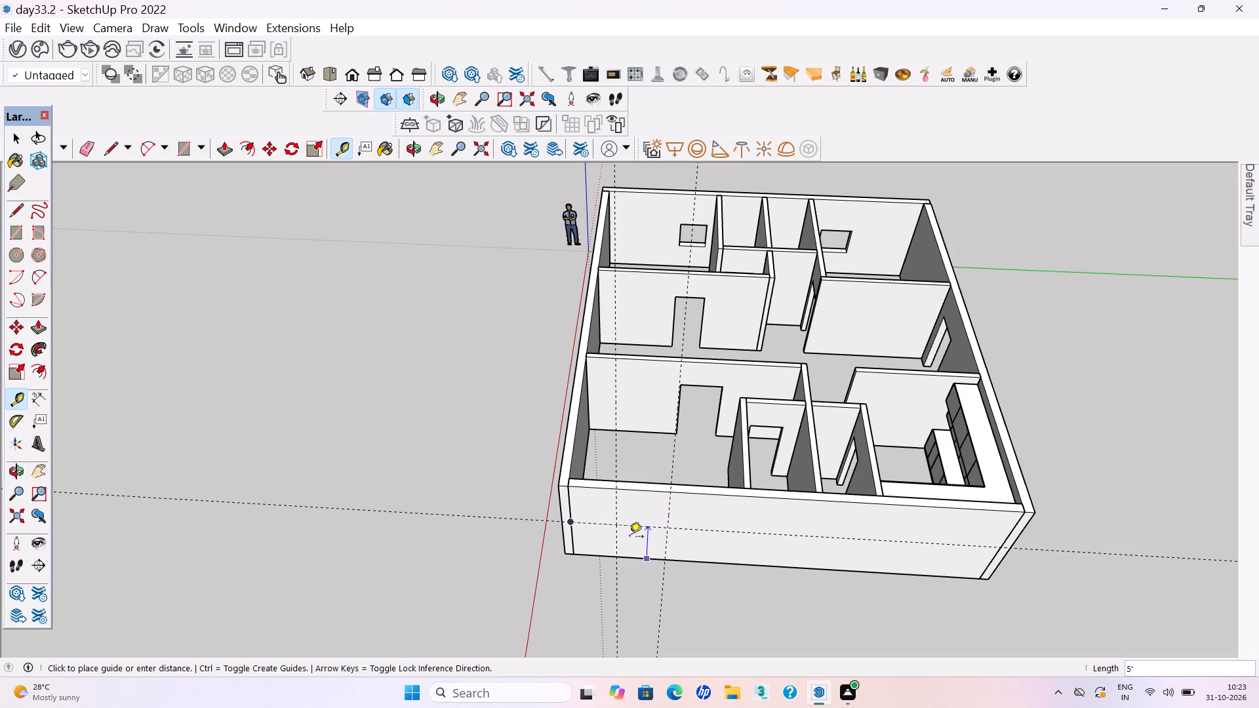
pyautogui.press('3')
pyautogui.press("'")
pyautogui.press('Return')
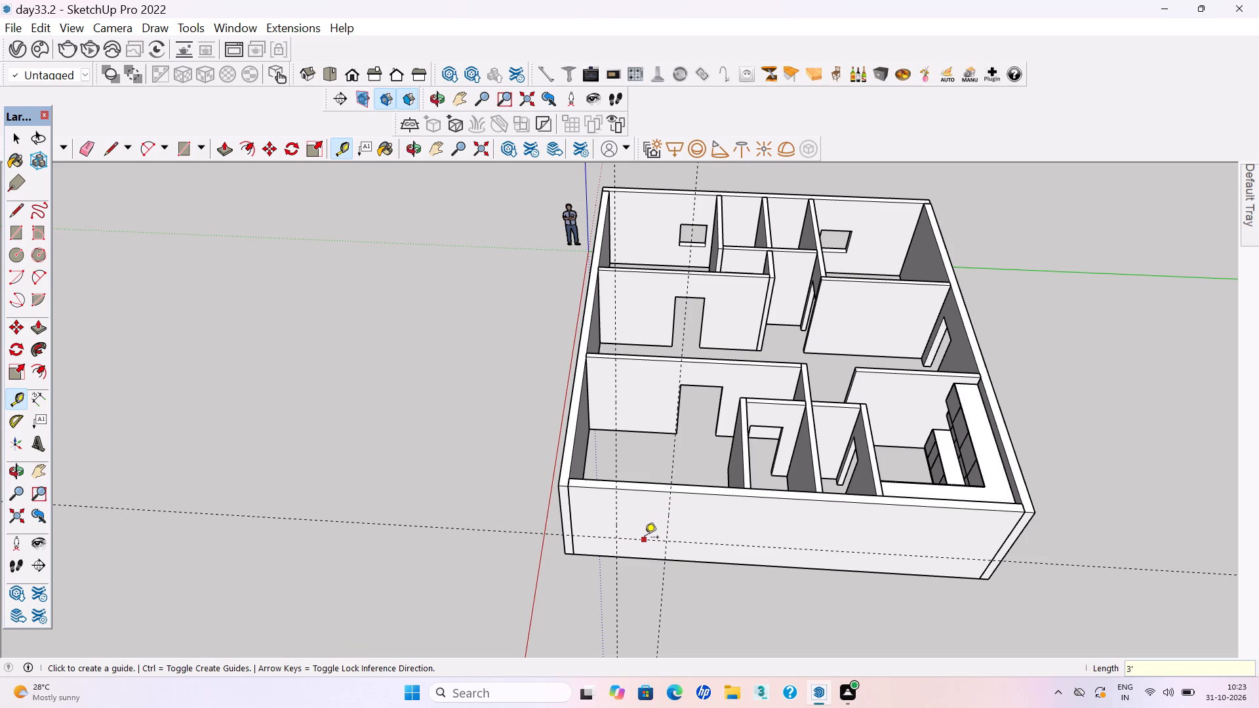
pyautogui.click(645, 538)
pyautogui.write("3'")
pyautogui.press('Return')
pyautogui.press('space')
# Open the wall group and draw a window rectangle about 4' 2" by 3' between the four guide intersections.
pyautogui.moveTo(638, 545); pyautogui.dragTo(643, 490, button='middle')
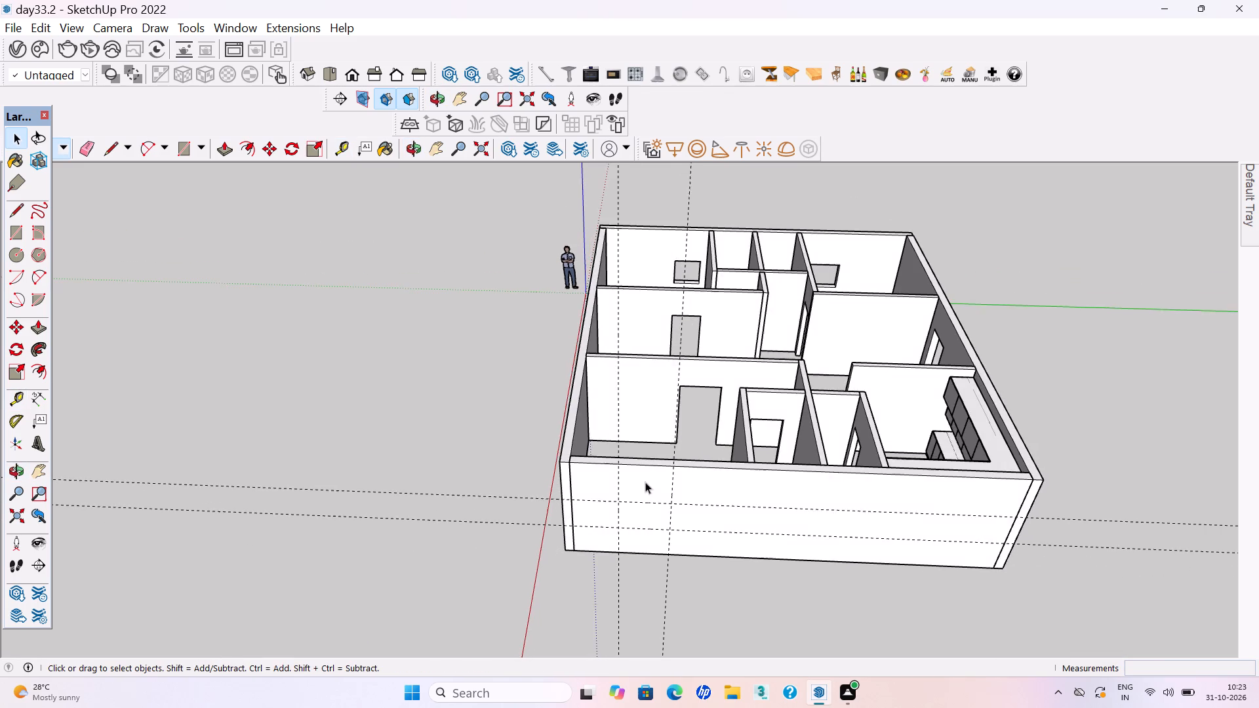
pyautogui.scroll(4, 638, 524)
pyautogui.doubleClick(639, 521)
pyautogui.click(640, 519)
pyautogui.press('r')
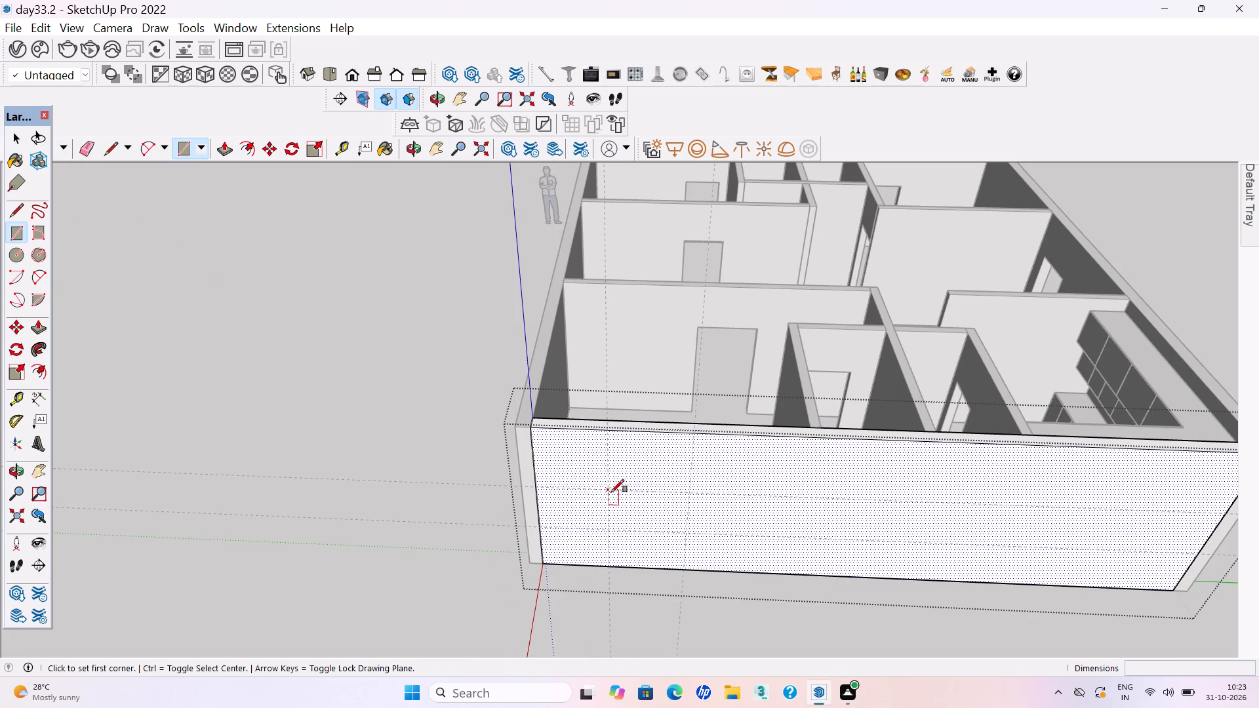
pyautogui.click(609, 490)
pyautogui.click(687, 532)
pyautogui.press('space')
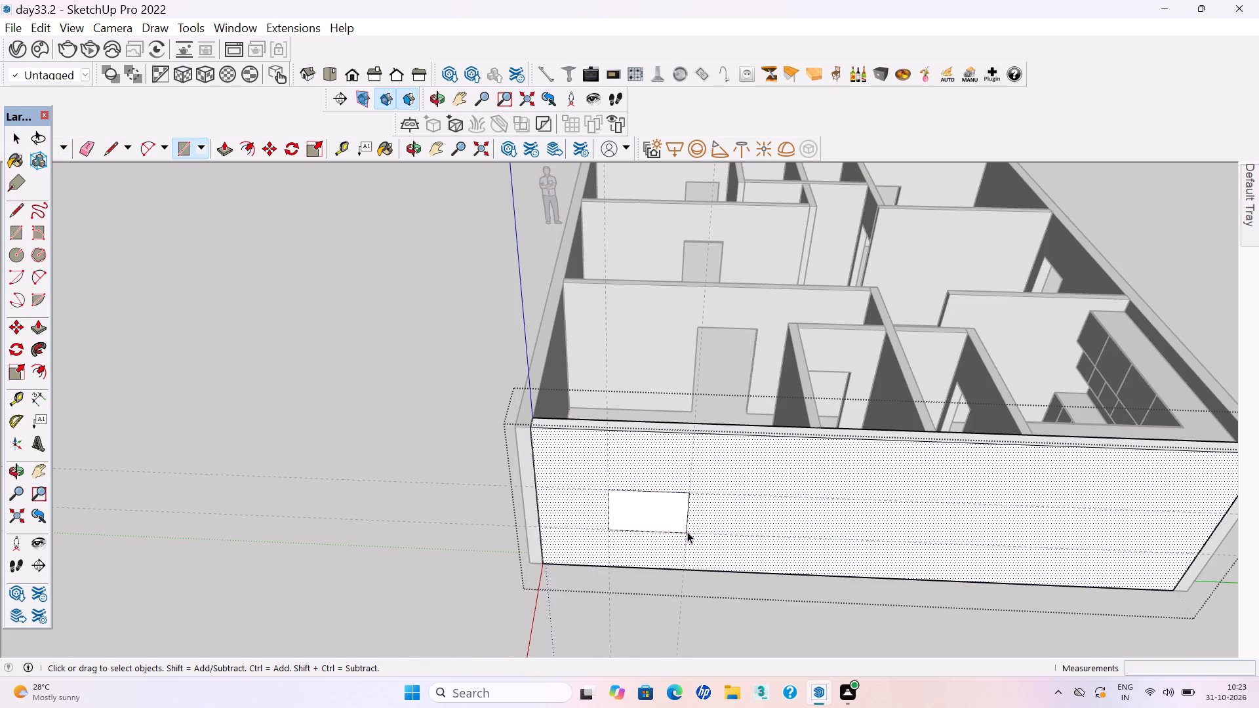
# Push the window rectangle 9" through the wall to cut the opening, and close the wall group.
pyautogui.click(665, 521)
pyautogui.press('p')
pyautogui.click(665, 520)
pyautogui.click(639, 507)
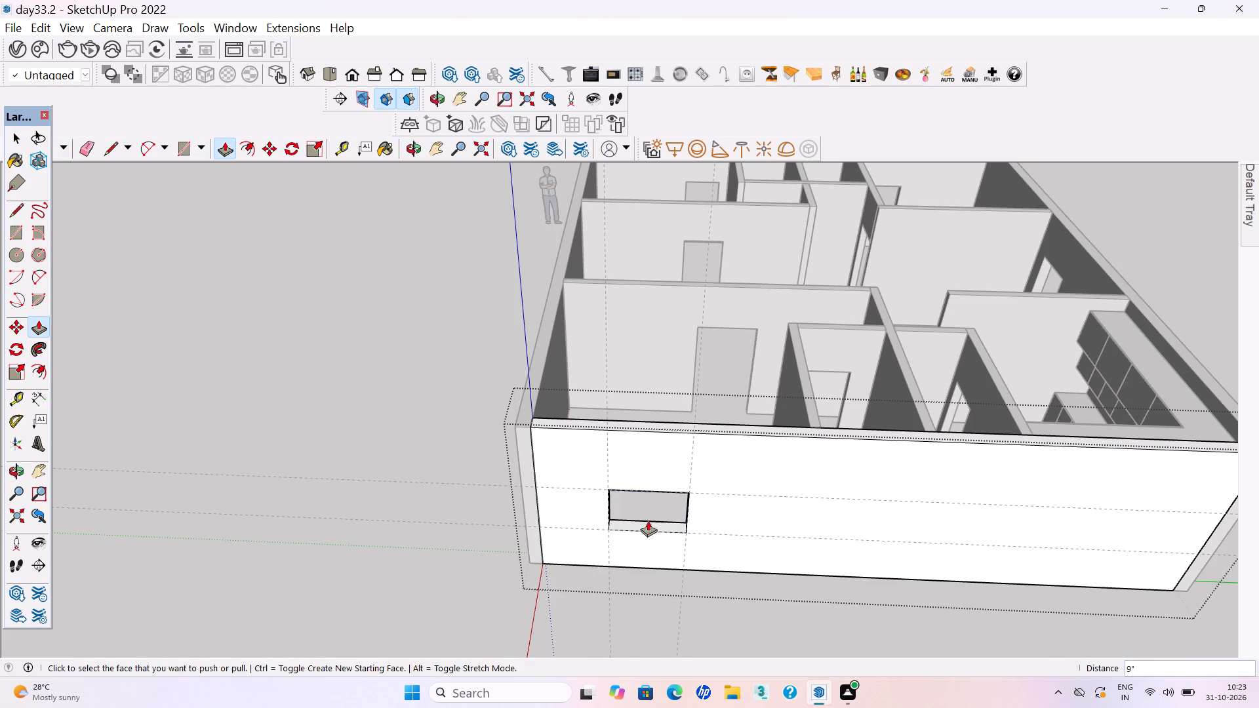
pyautogui.press('space')
pyautogui.click(668, 619)
# Save the model.
pyautogui.hotkey('ctrl', 's')
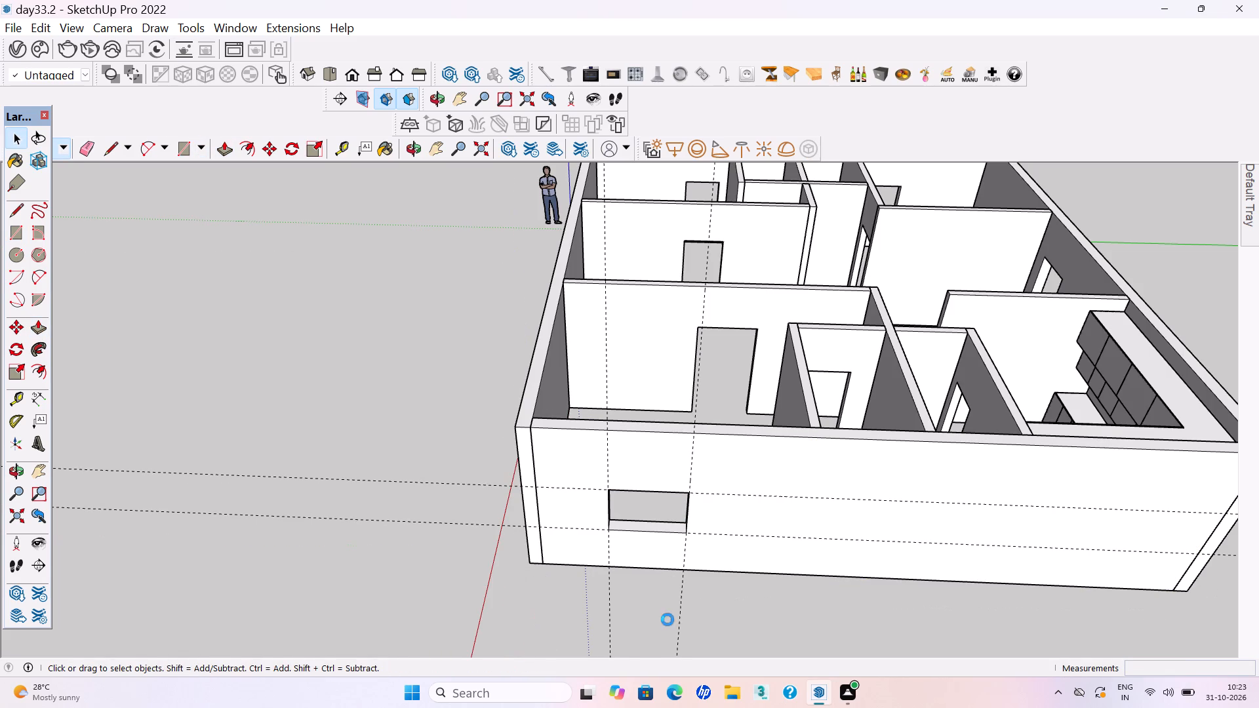
pyautogui.hotkey('ctrl', 's')
pyautogui.hotkey('ctrl', 's')
pyautogui.hotkey('ctrl', 's')
# Place two vertical guides about 3' 1 1/2" apart on the red-axis outer wall, near its corner farthest from the origin.
pyautogui.scroll(-3, 503, 503)
pyautogui.moveTo(452, 488); pyautogui.dragTo(837, 472, button='middle')
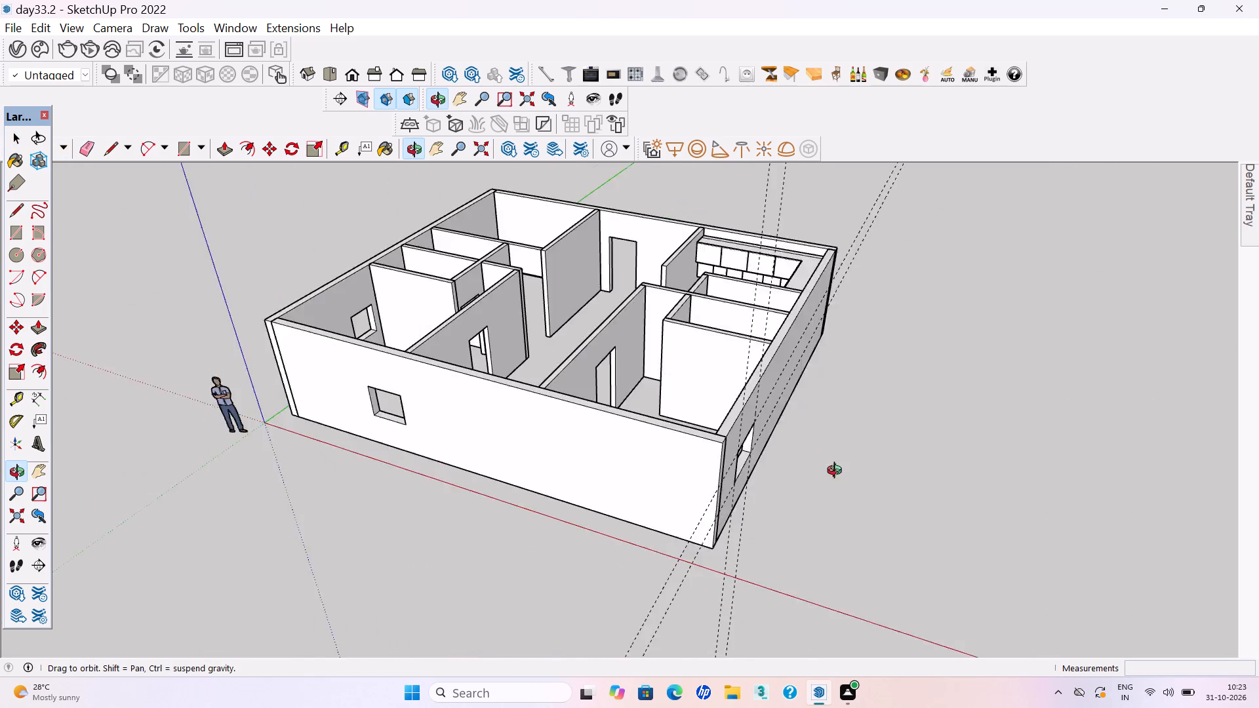
pyautogui.moveTo(837, 472); pyautogui.dragTo(967, 496, button='middle')
pyautogui.middleClick(659, 482)
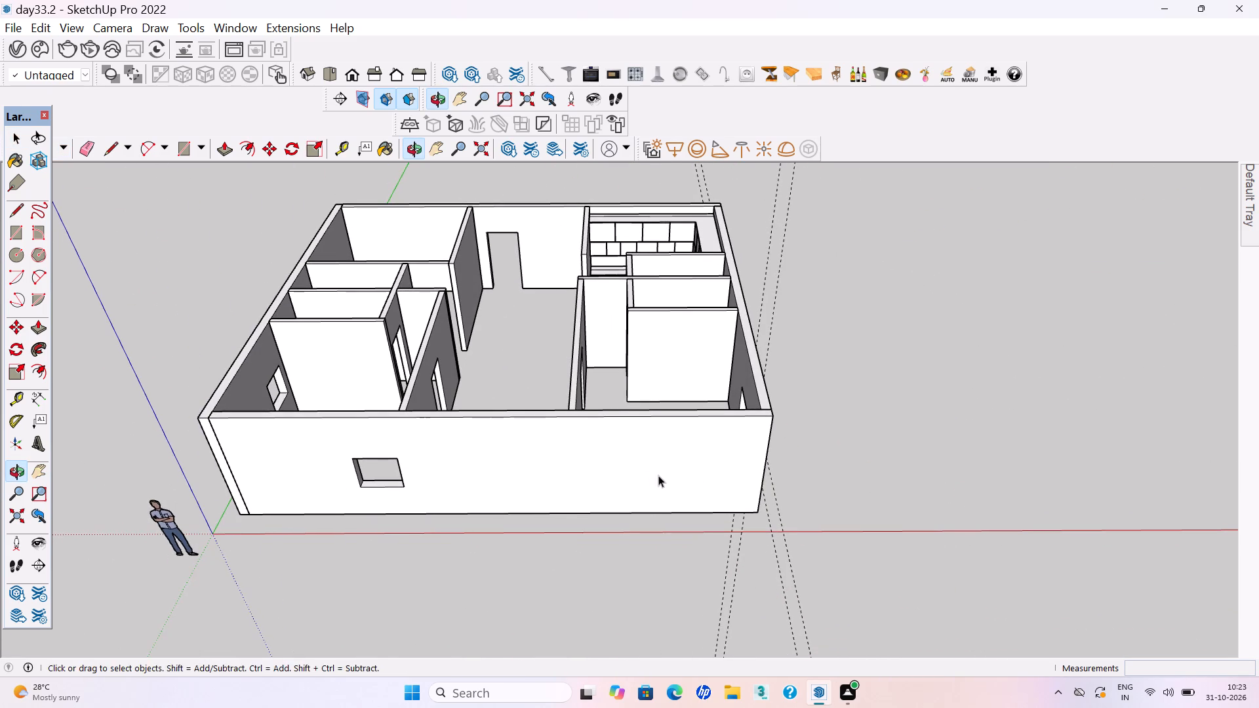
pyautogui.press('h')
pyautogui.moveTo(658, 473); pyautogui.dragTo(655, 511)
pyautogui.scroll(2, 655, 511)
pyautogui.moveTo(656, 509); pyautogui.dragTo(639, 492, button='middle')
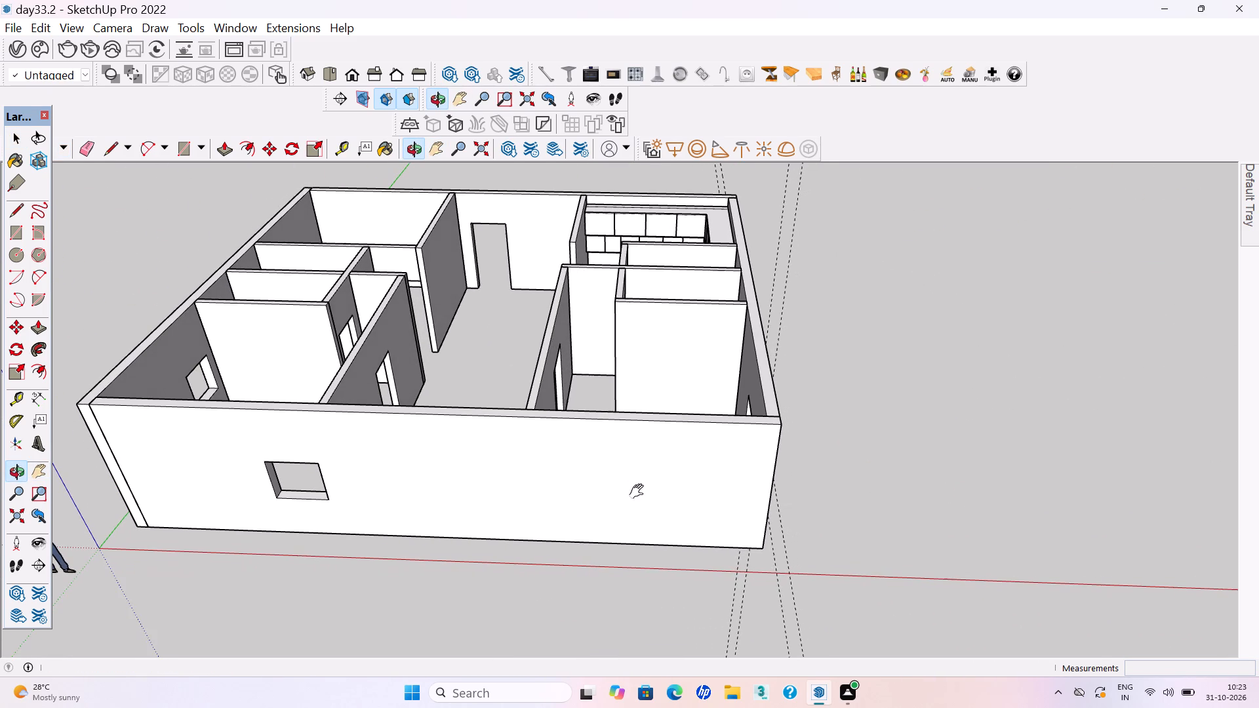
pyautogui.press('t')
pyautogui.click(772, 477)
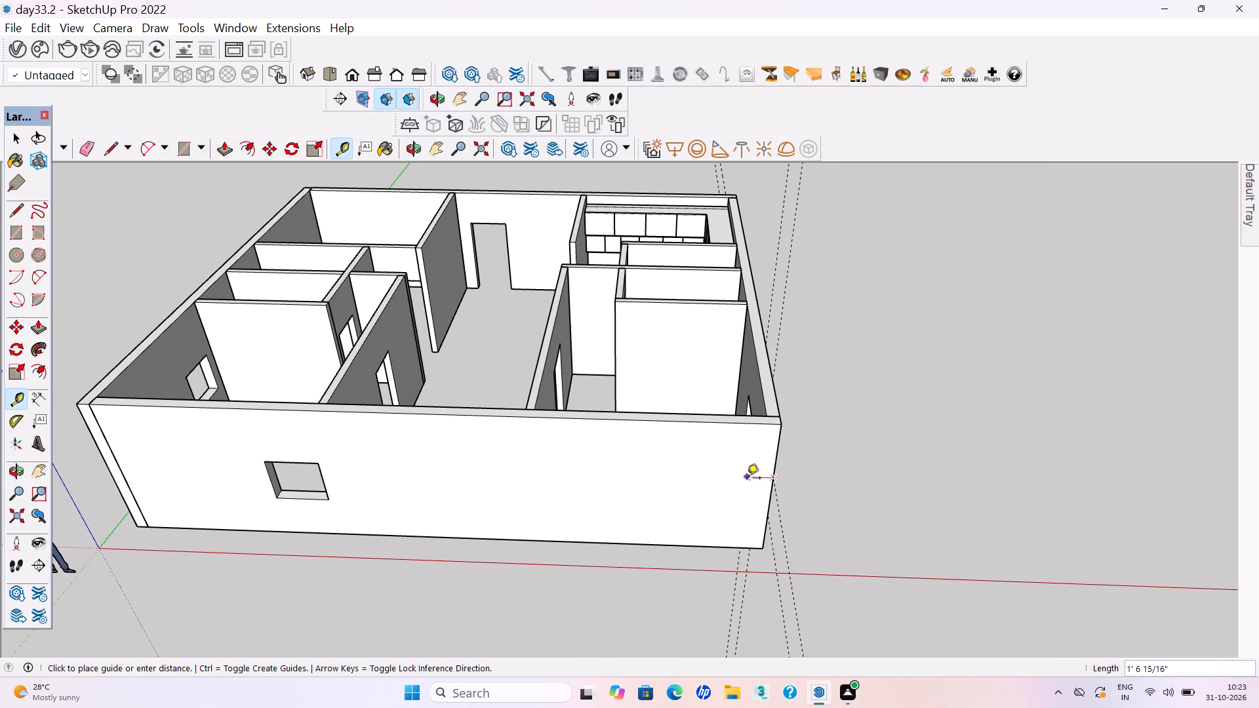
pyautogui.press('t')
pyautogui.press('t')
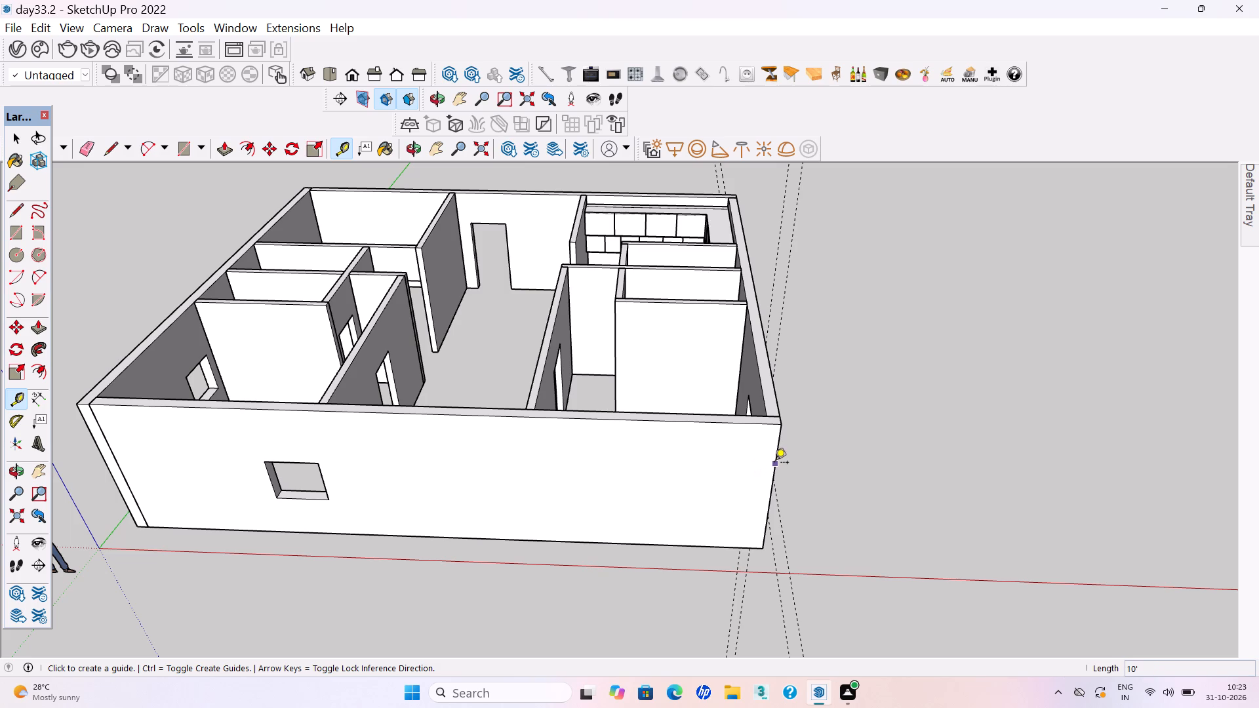
pyautogui.click(774, 463)
pyautogui.click(756, 471)
pyautogui.click(755, 469)
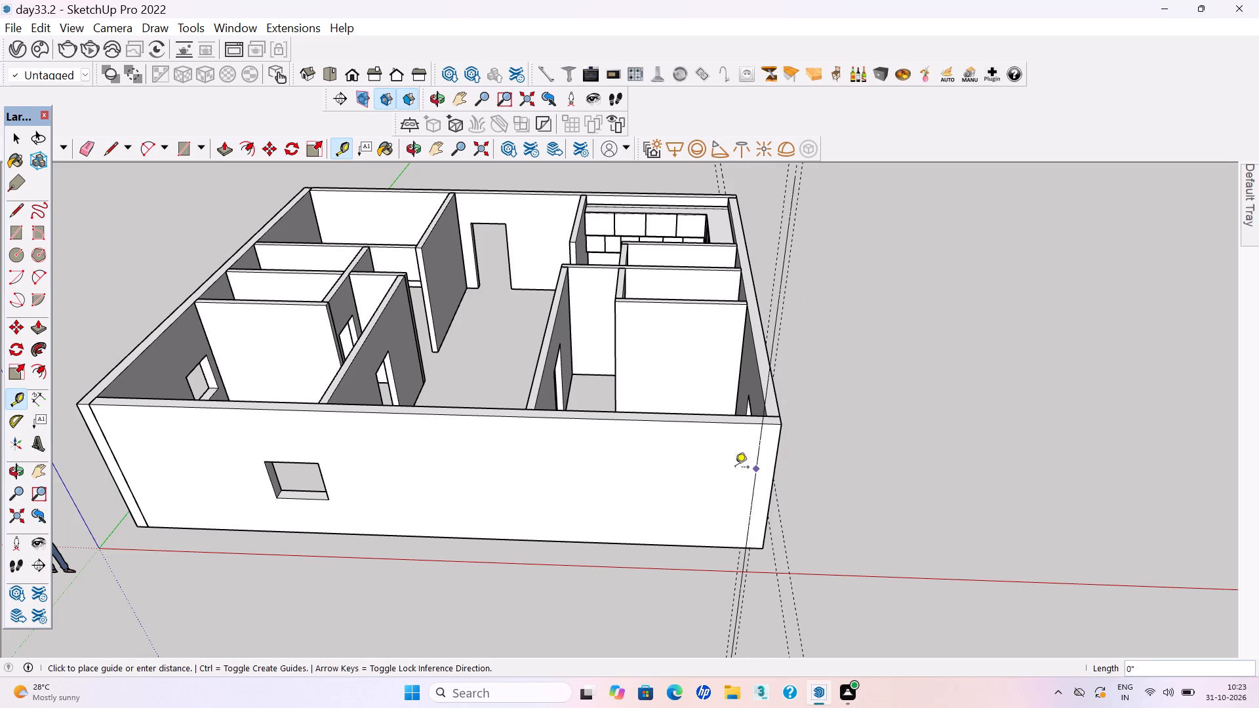
pyautogui.click(704, 468)
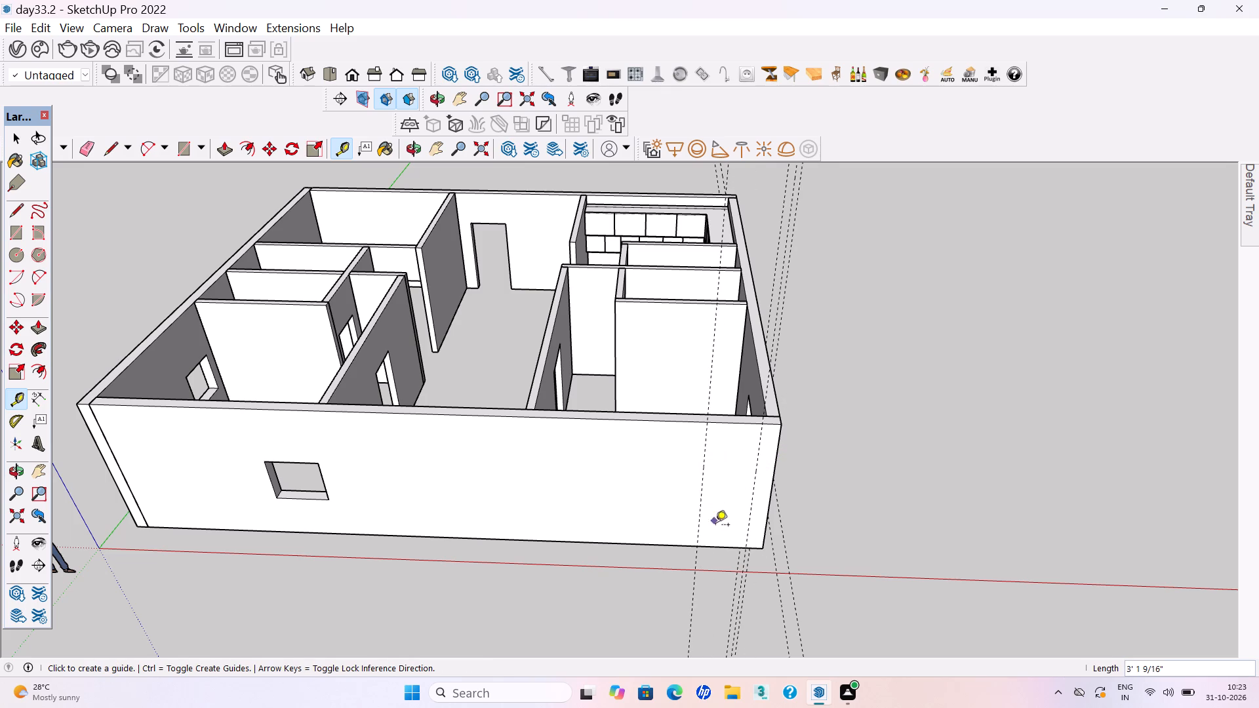
# Add two horizontal guides on the red-axis outer wall, one 3' above its base and another 3' above that.
pyautogui.click(720, 549)
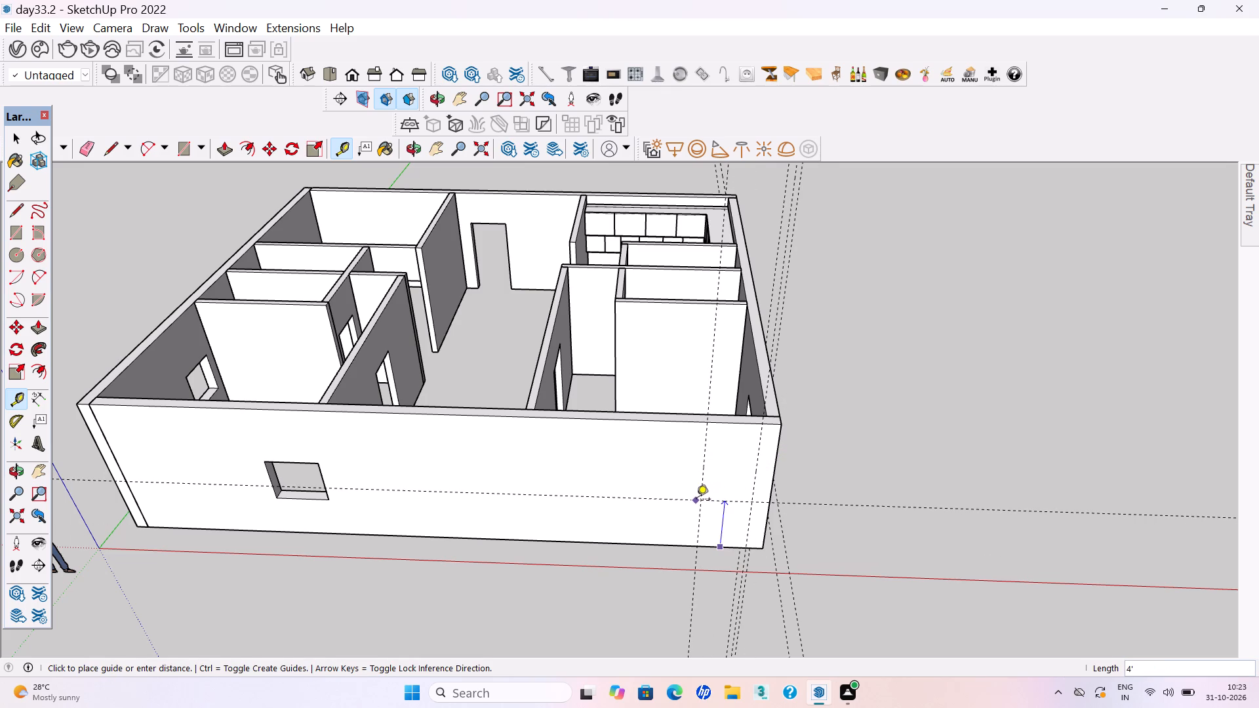
pyautogui.write("3'")
pyautogui.press('Return')
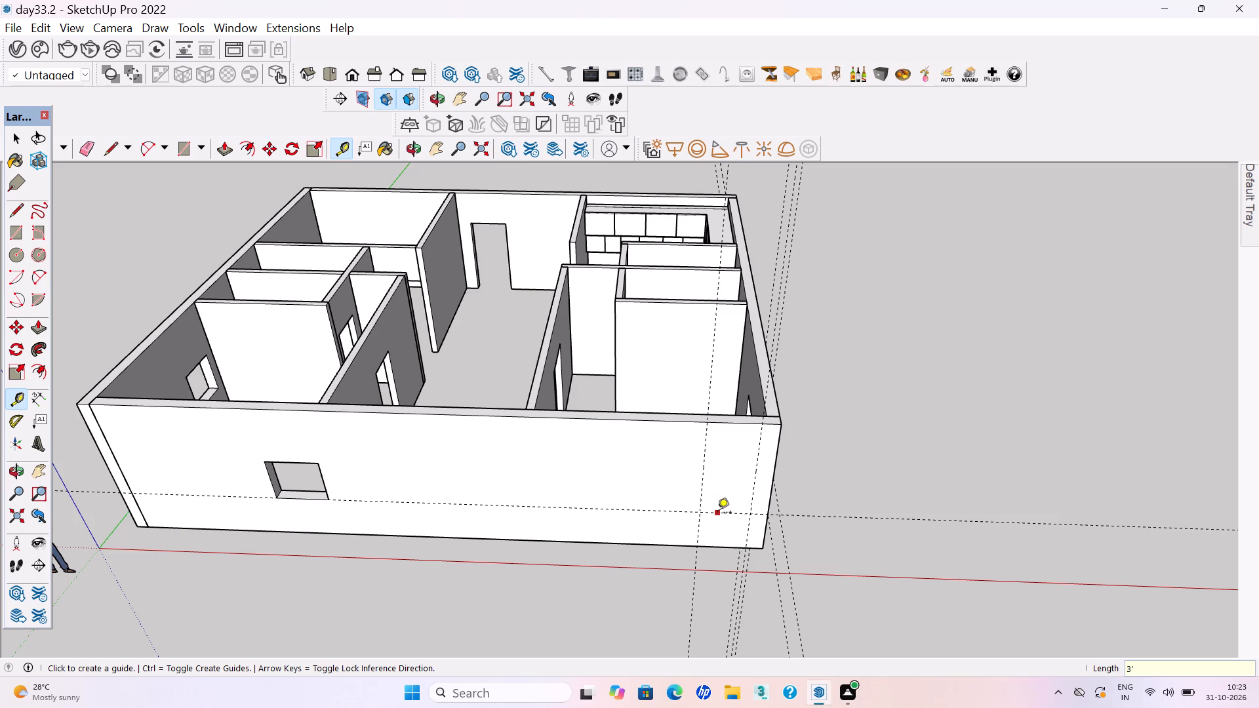
pyautogui.click(717, 513)
pyautogui.write("3'")
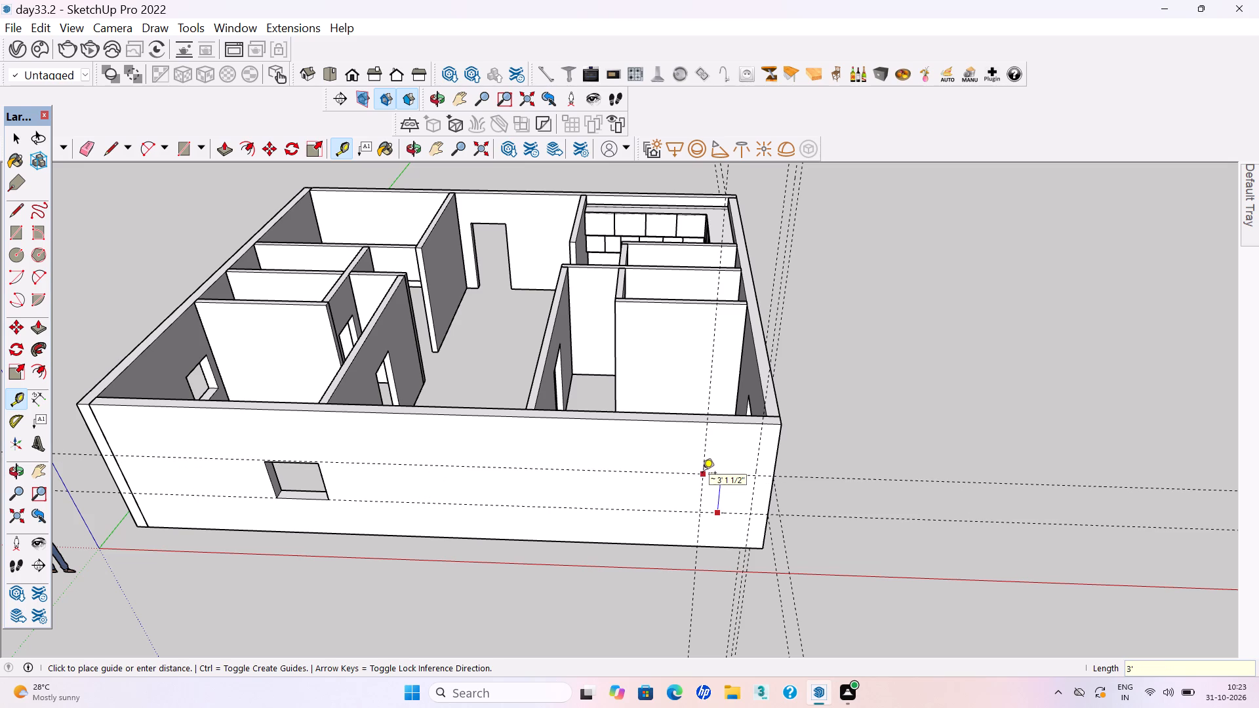
pyautogui.press('Return')
pyautogui.press('space')
# Open the red-axis wall group and draw a window rectangle about 3' 1 1/2" by 3' between the new guides.
pyautogui.doubleClick(717, 497)
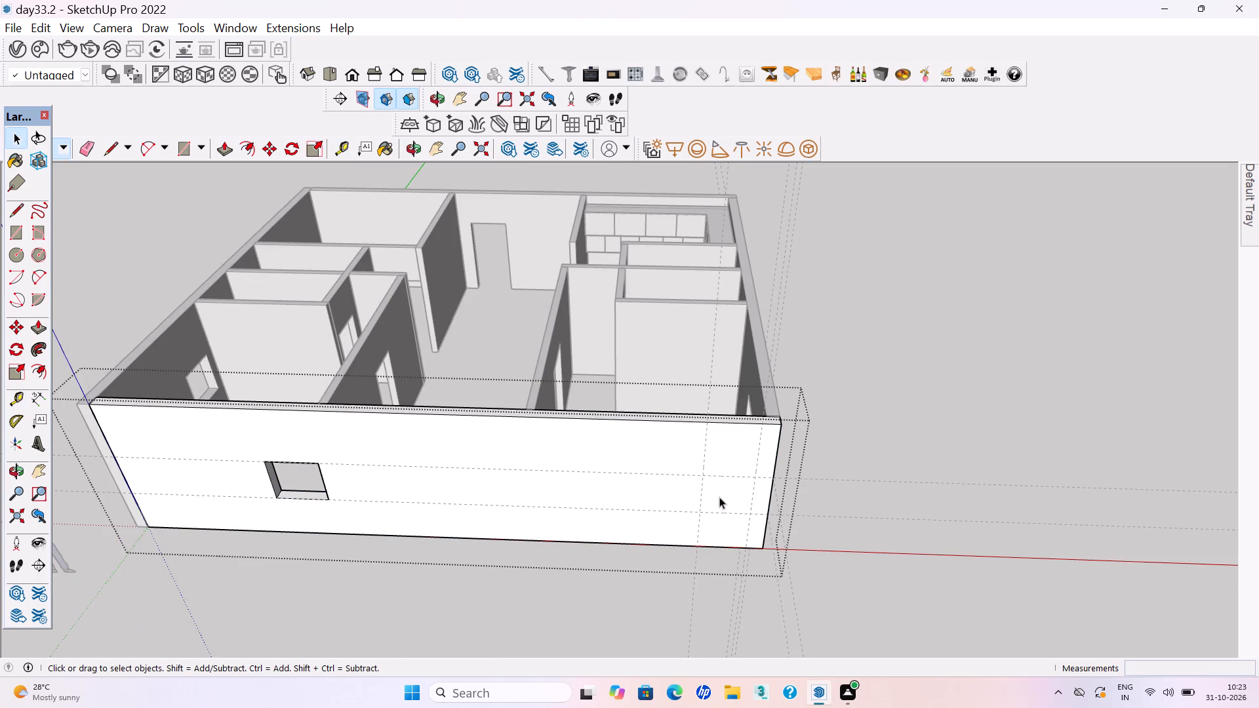
pyautogui.click(719, 497)
pyautogui.scroll(5, 749, 509)
pyautogui.press('r')
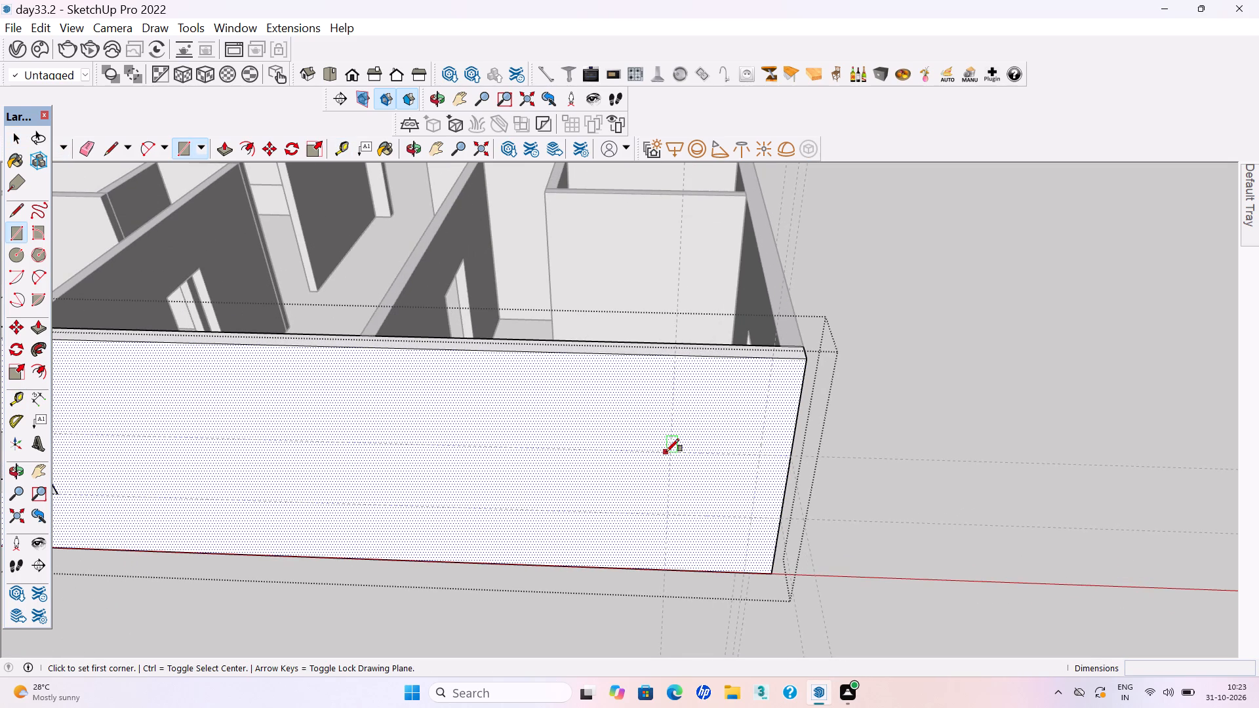
pyautogui.click(669, 452)
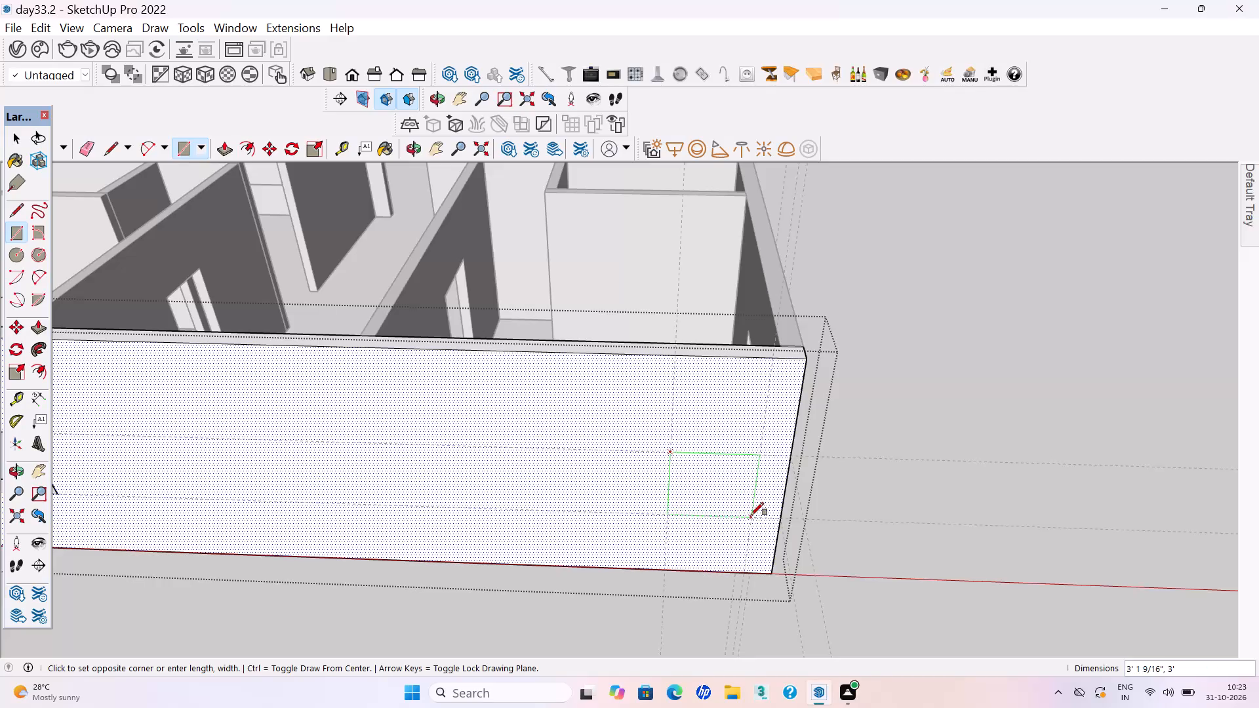
pyautogui.click(751, 515)
pyautogui.press('space')
# Push the new window rectangle 9" through the red-axis wall to cut the opening, and close the wall group.
pyautogui.click(710, 494)
pyautogui.press('p')
pyautogui.click(714, 494)
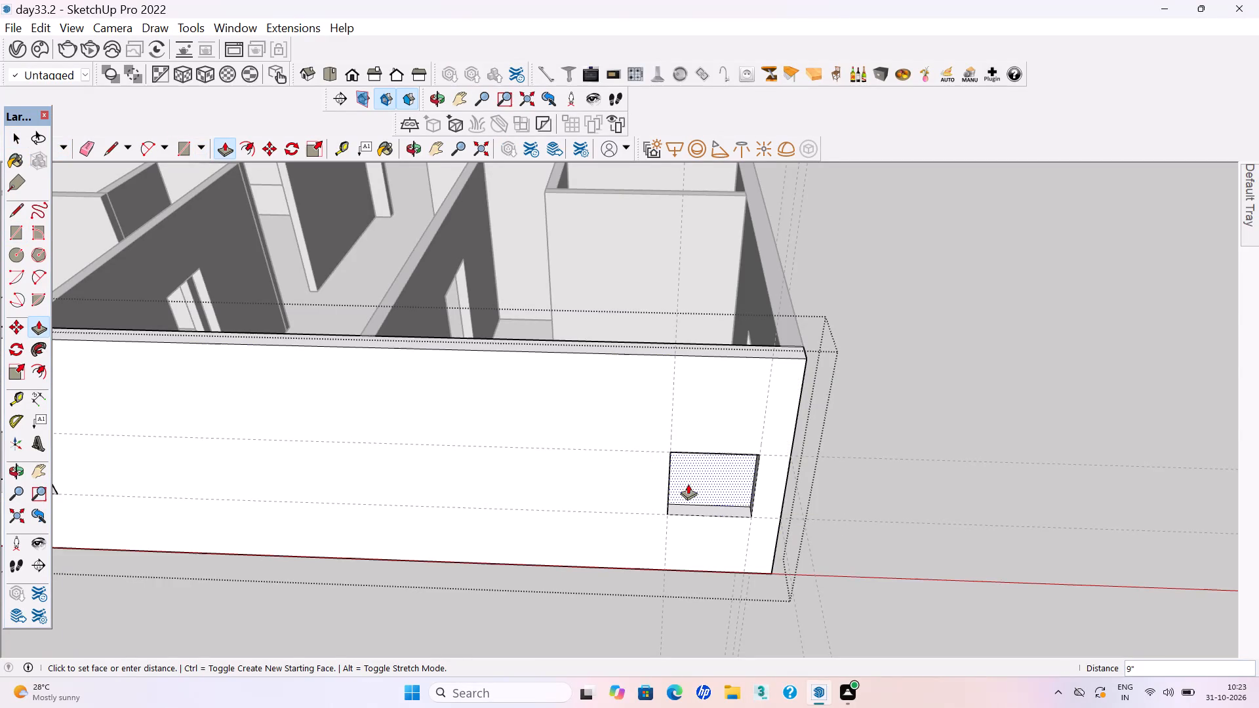
pyautogui.click(688, 484)
pyautogui.press('space')
pyautogui.click(658, 643)
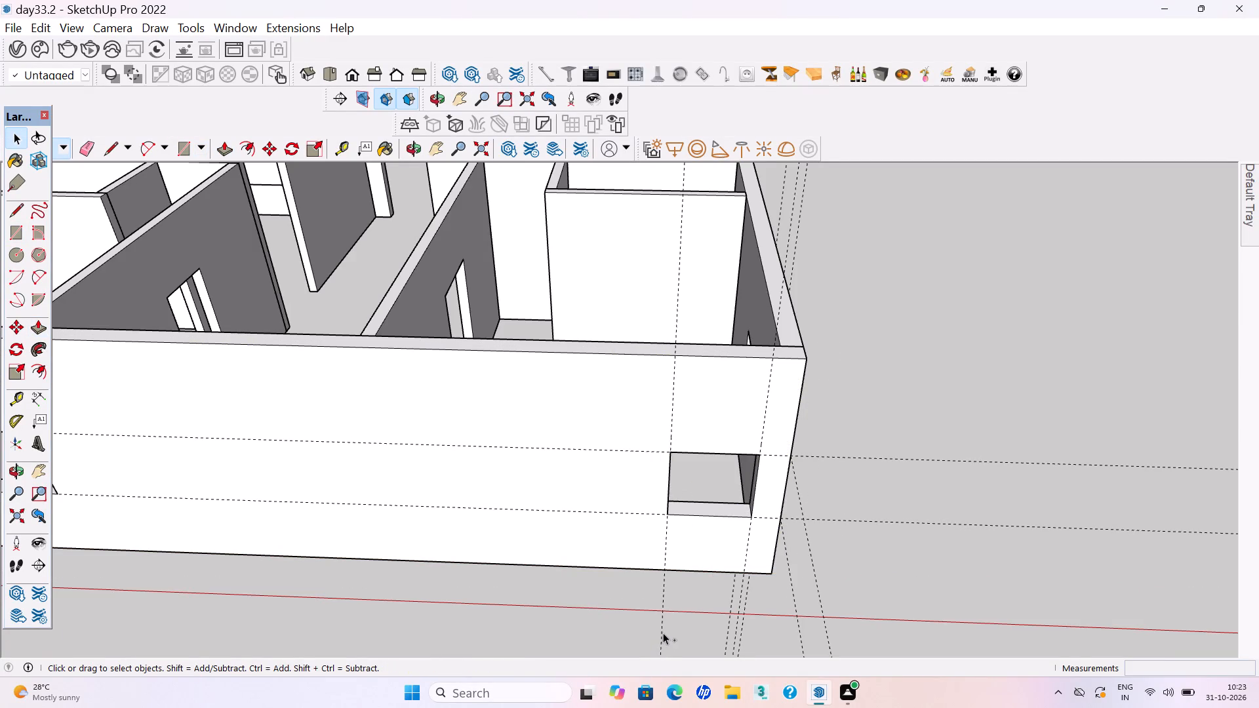
# Save the model.
pyautogui.hotkey('ctrl', 's')
pyautogui.hotkey('ctrl', 's')
pyautogui.hotkey('ctrl', 's')
# Delete all the vertical and horizontal guides left around the two new corner-room window openings.
pyautogui.scroll(-6, 672, 538)
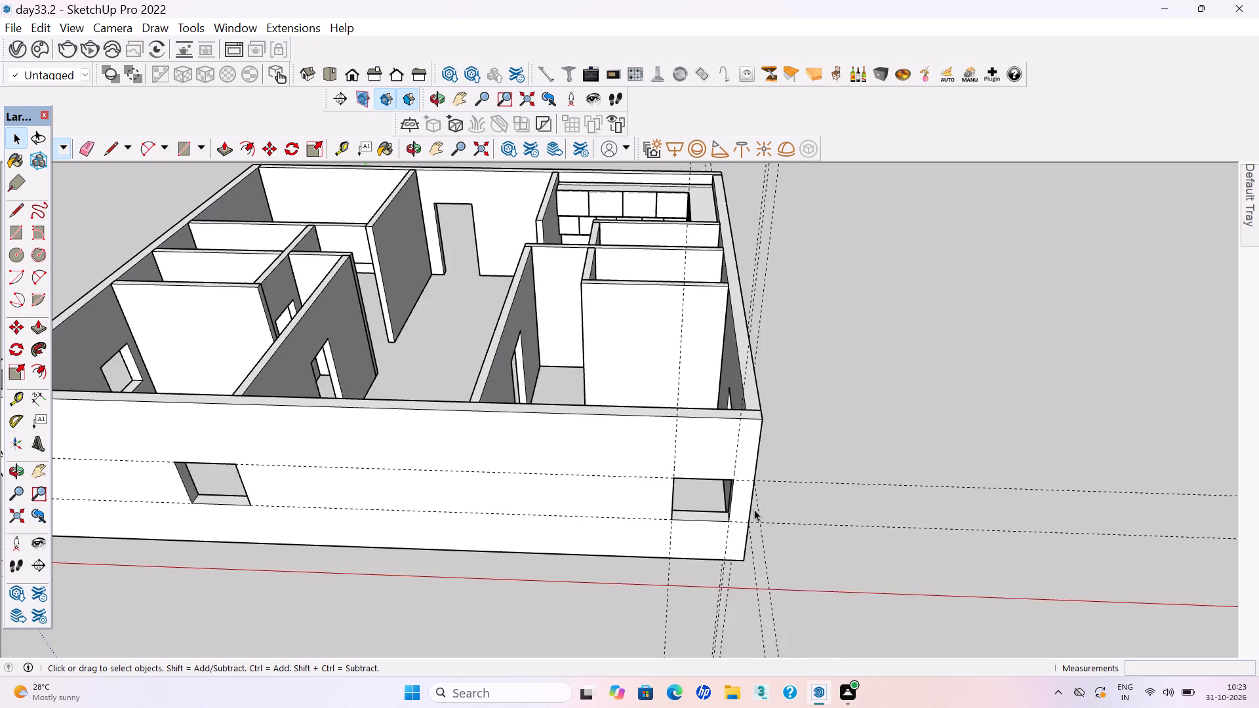
pyautogui.scroll(-8, 754, 509)
pyautogui.moveTo(797, 627); pyautogui.dragTo(764, 611)
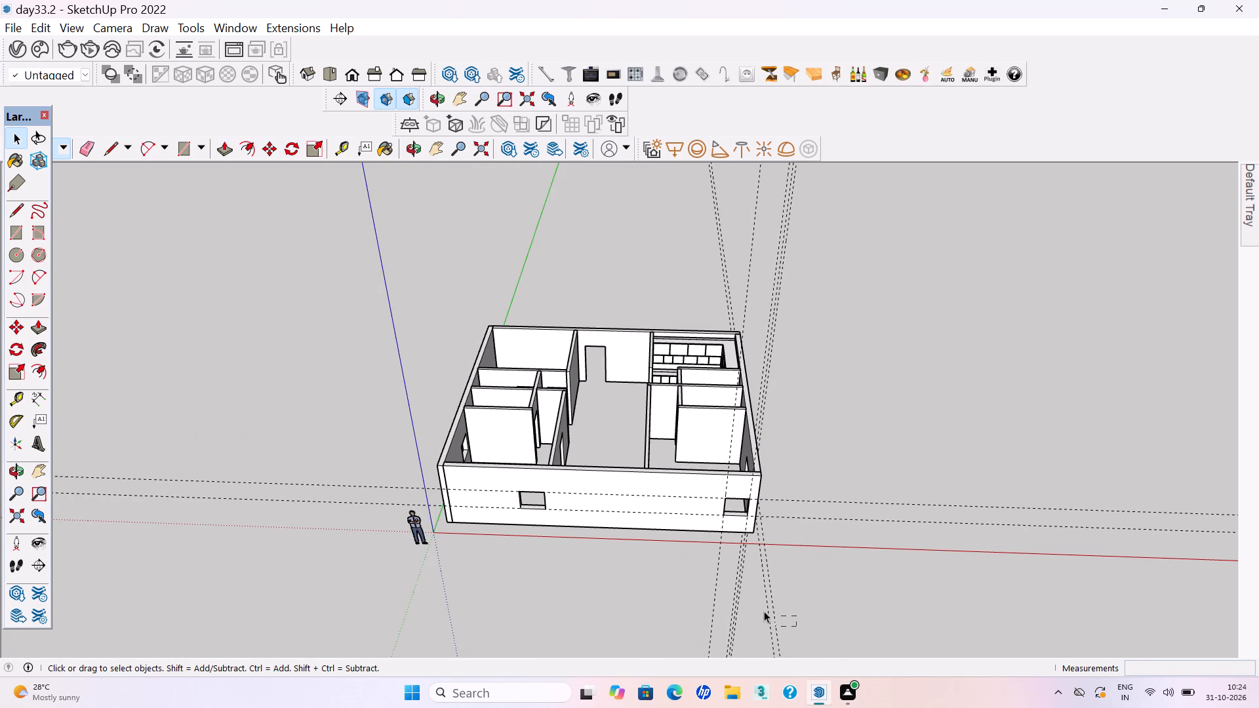
pyautogui.moveTo(764, 611); pyautogui.dragTo(658, 567)
pyautogui.press('Delete')
pyautogui.moveTo(896, 606); pyautogui.dragTo(819, 397)
pyautogui.press('Delete')
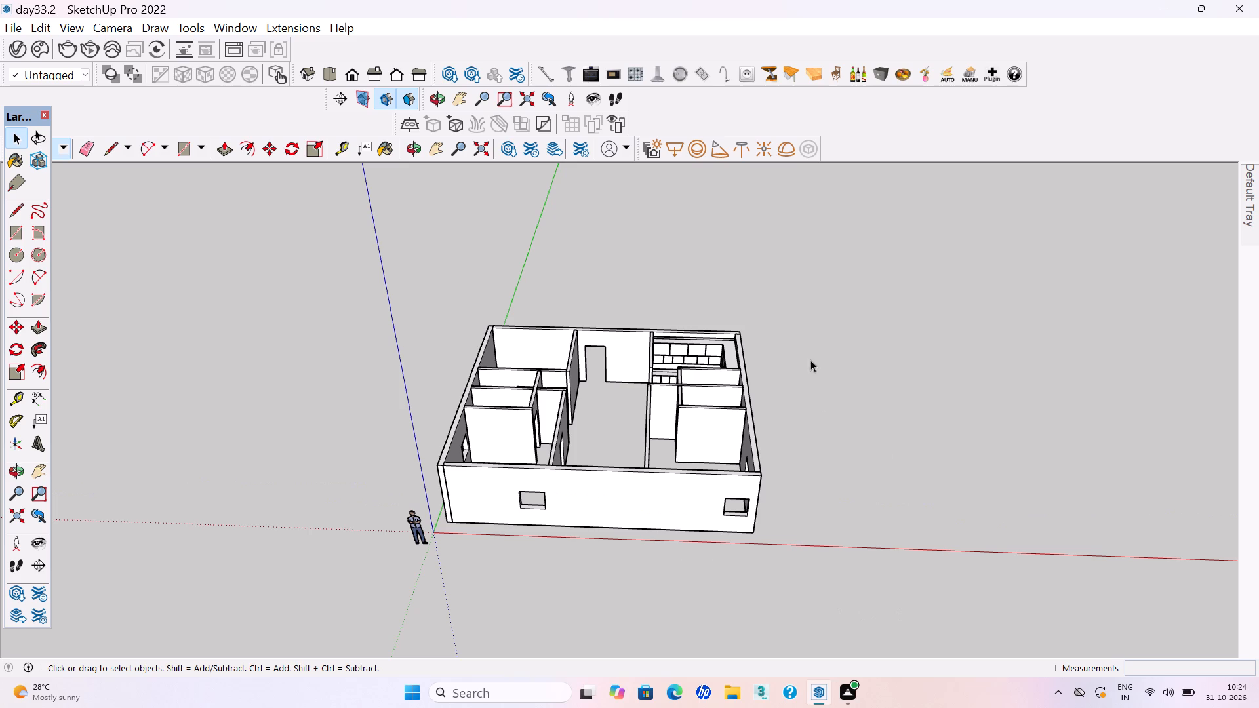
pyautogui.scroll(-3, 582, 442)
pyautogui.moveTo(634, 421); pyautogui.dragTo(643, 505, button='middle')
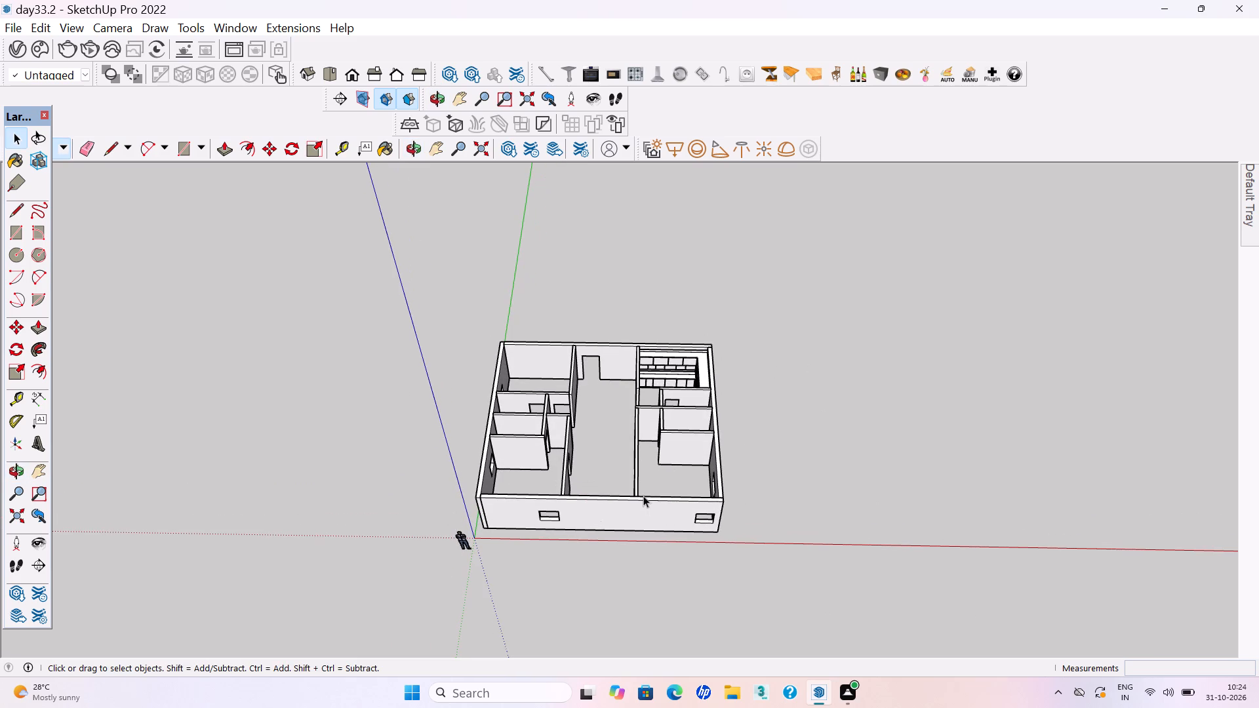
# Save the model.
pyautogui.hotkey('ctrl', 's')
# Place a guide on the floor 2' from the far wall's base edge in the corner room across from the kitchen.
pyautogui.scroll(6, 666, 385)
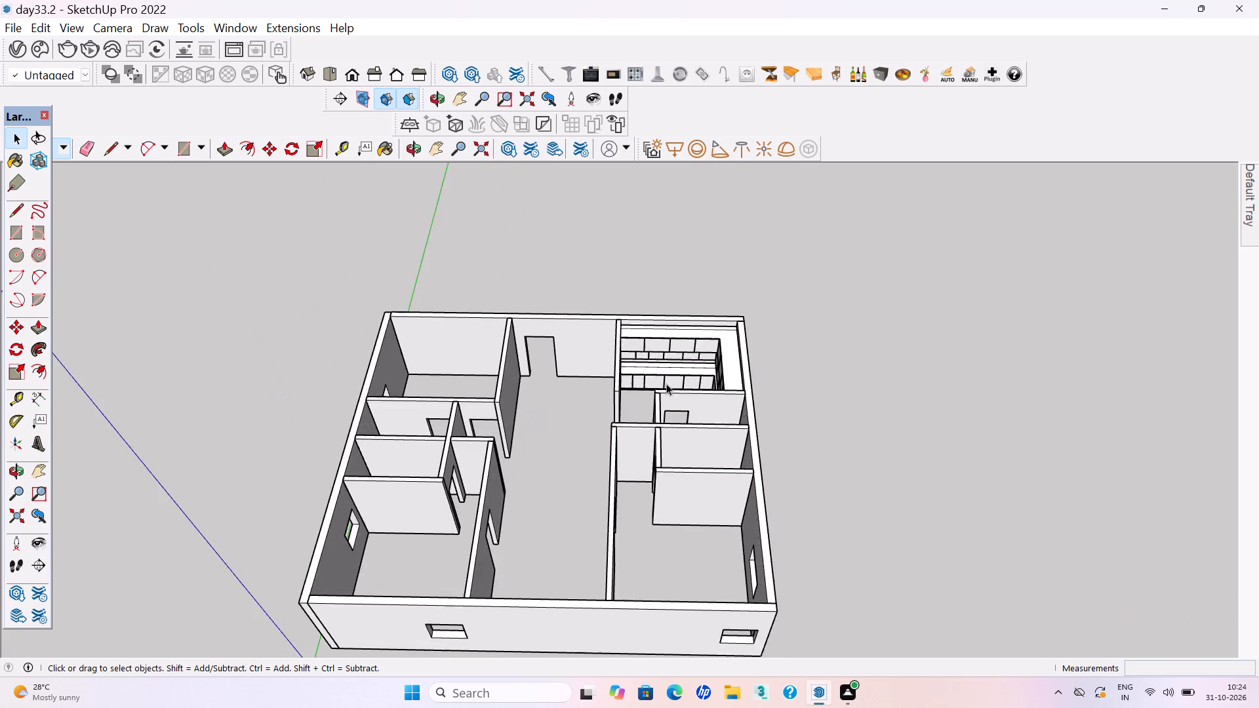
pyautogui.scroll(4, 666, 383)
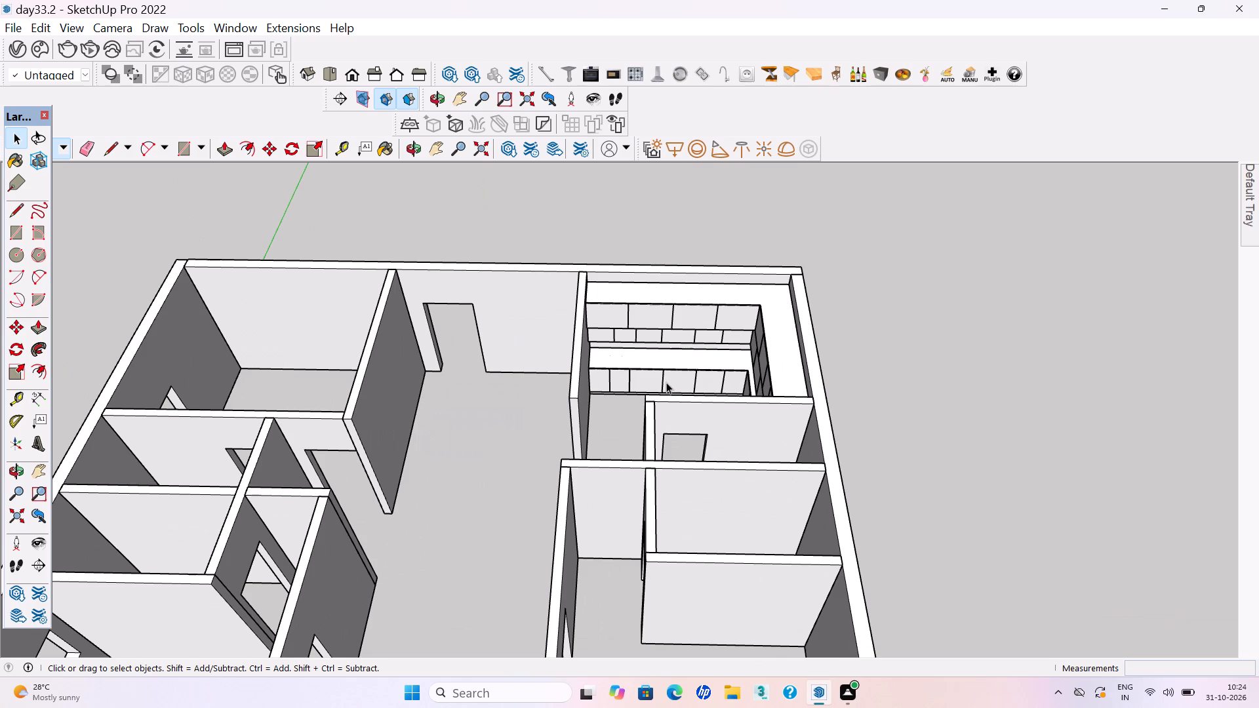
pyautogui.scroll(-7, 949, 381)
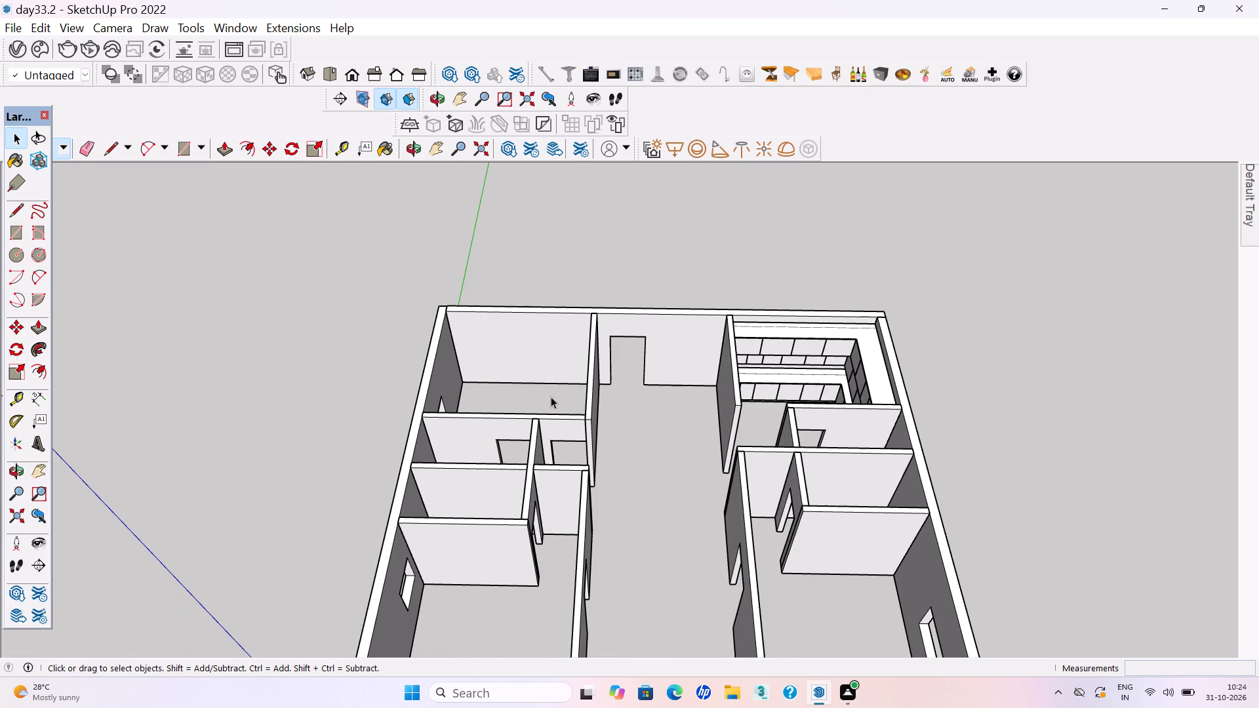
pyautogui.moveTo(412, 326); pyautogui.dragTo(452, 413, button='middle')
pyautogui.scroll(1, 450, 412)
pyautogui.scroll(8, 435, 353)
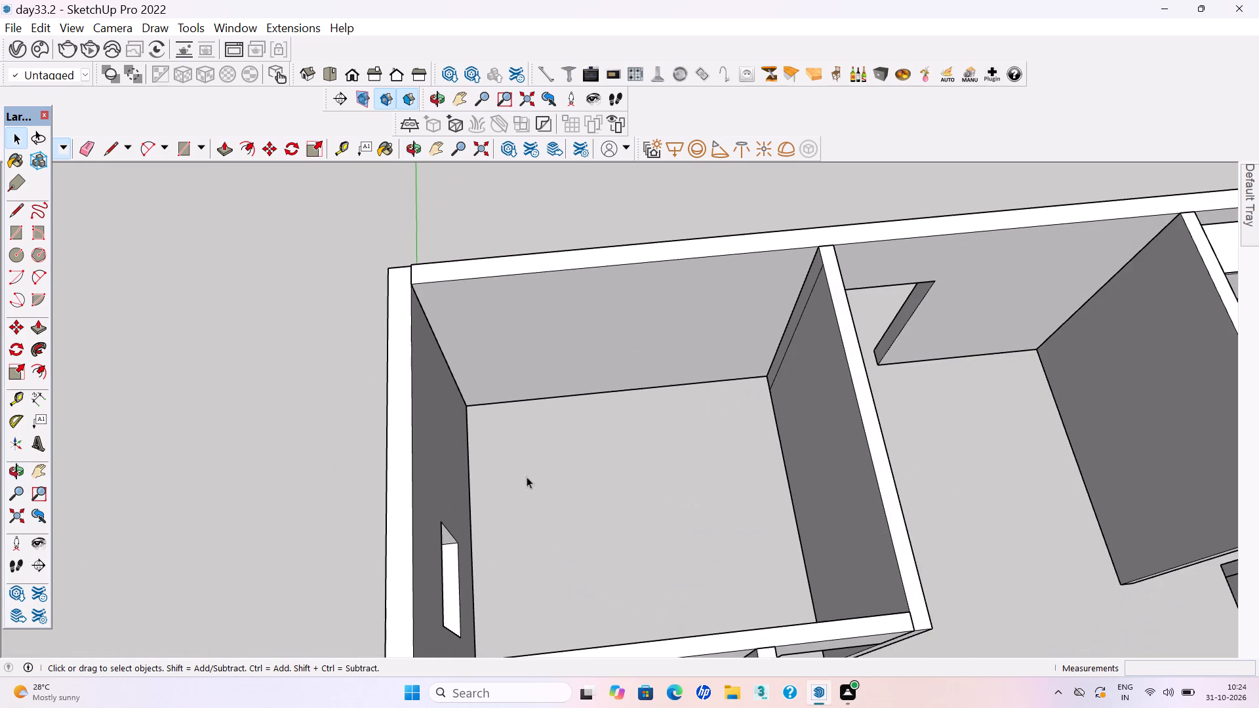
pyautogui.moveTo(513, 433); pyautogui.dragTo(518, 366, button='middle')
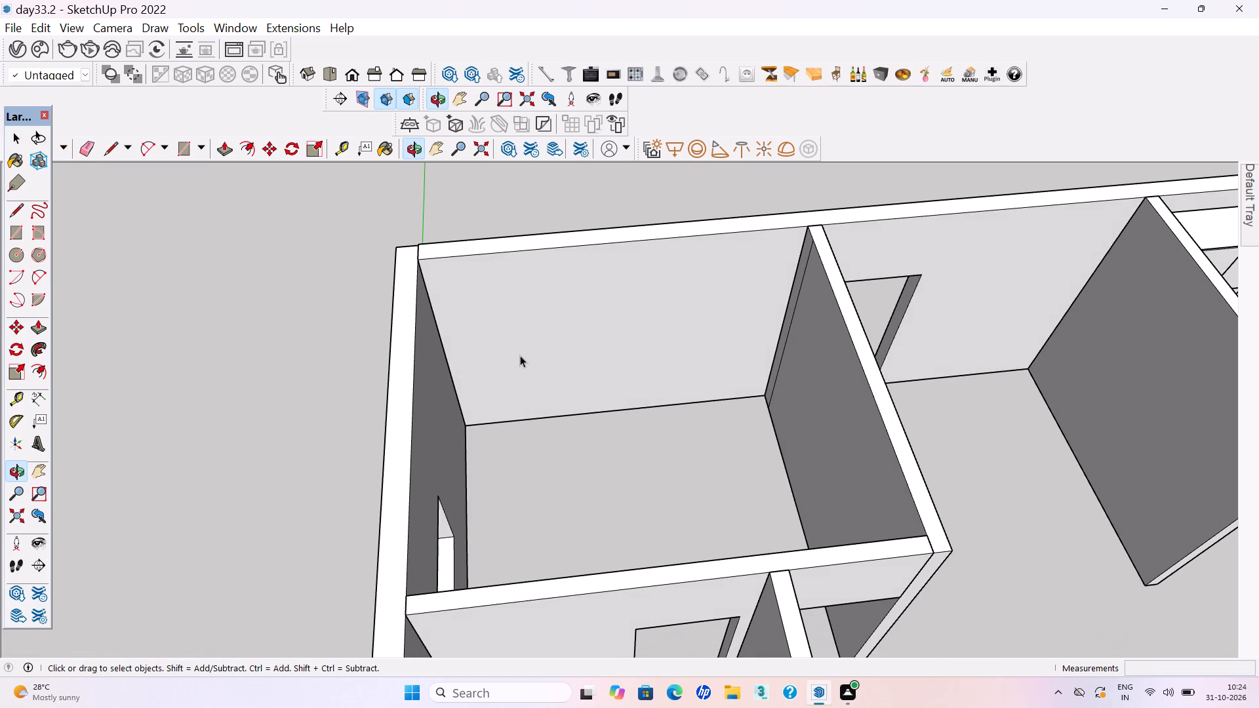
pyautogui.press('t')
pyautogui.scroll(-4, 496, 439)
pyautogui.moveTo(597, 436); pyautogui.dragTo(536, 448, button='middle')
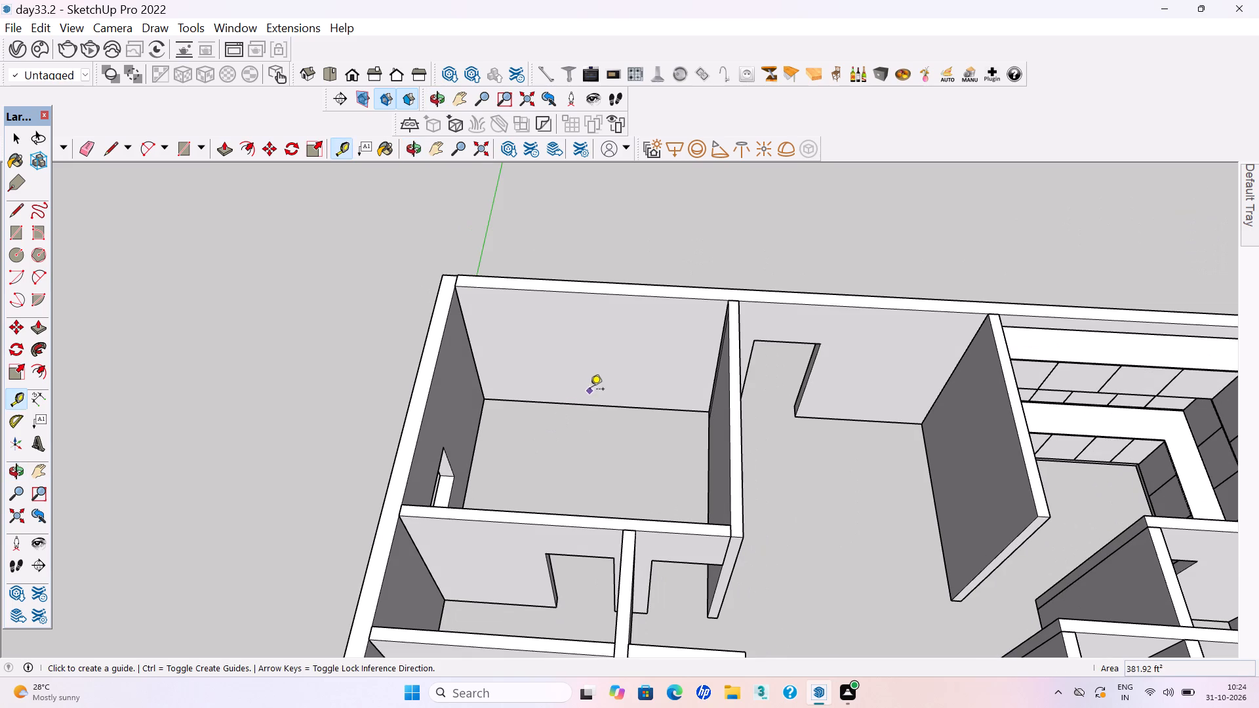
pyautogui.click(588, 402)
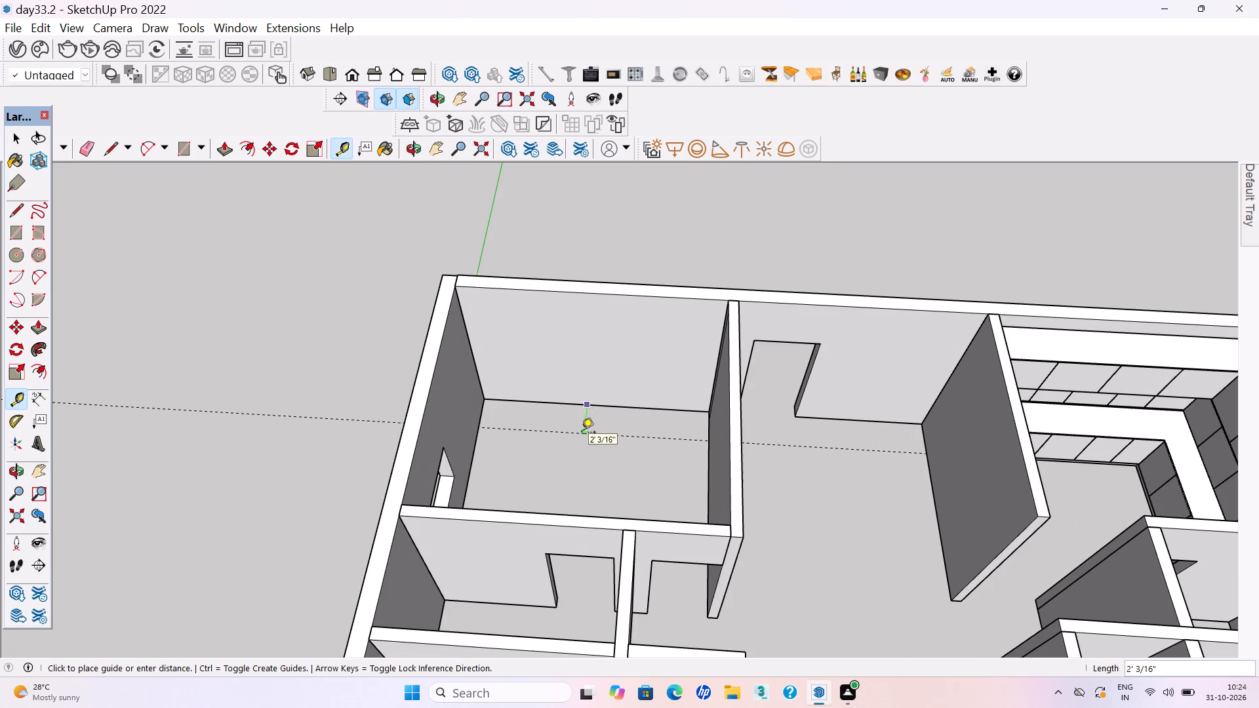
pyautogui.write("2'")
pyautogui.press('Return')
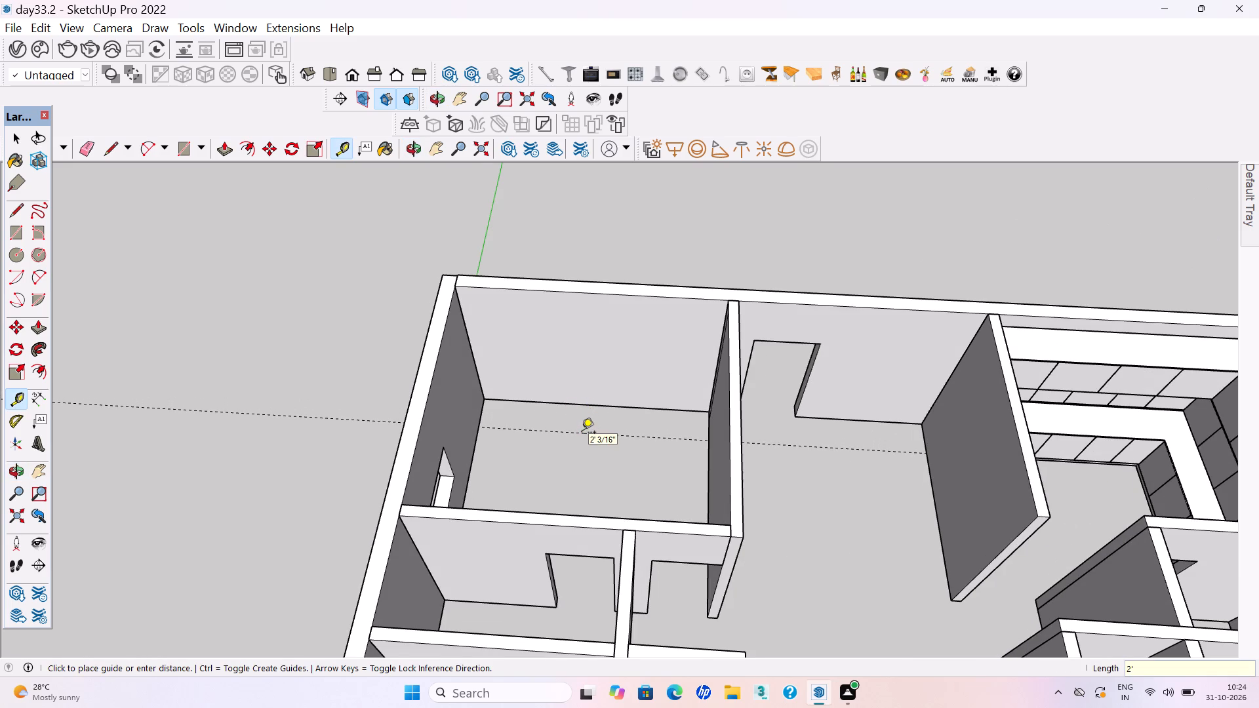
# Draw a 13' 6" by 2' floor rectangle between the far wall and the guide, and make it a group.
pyautogui.press('r')
pyautogui.scroll(5, 556, 415)
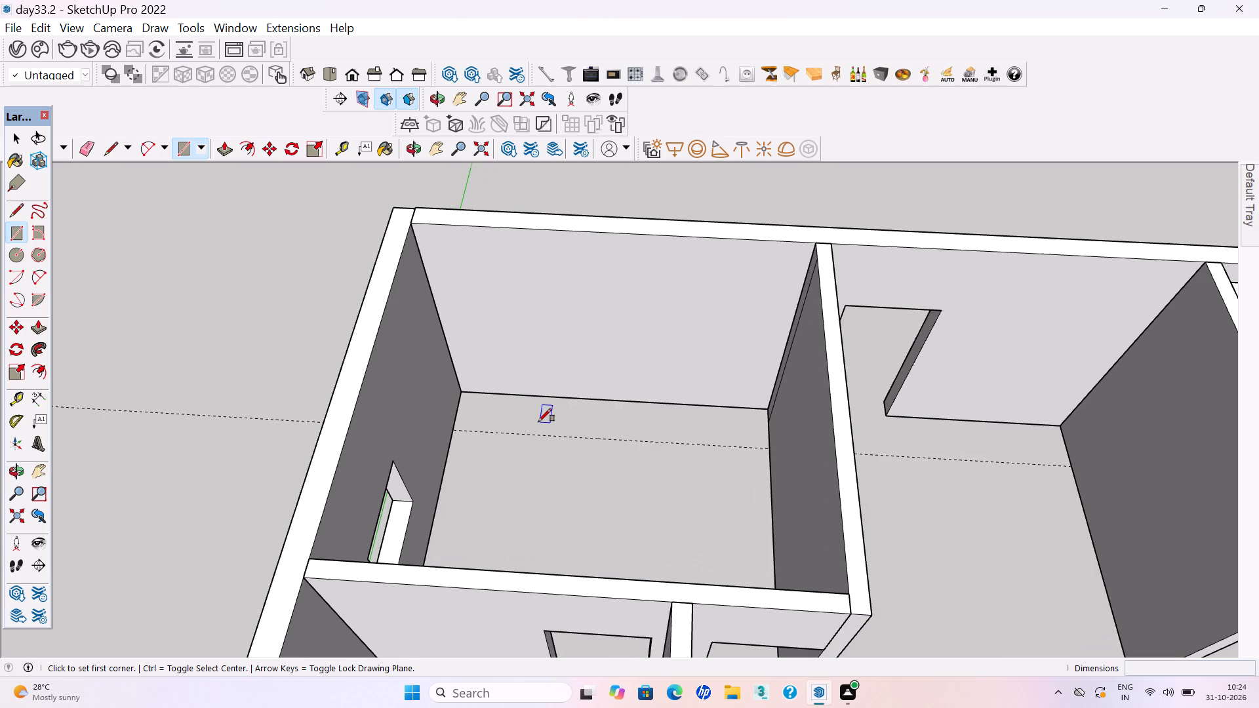
pyautogui.click(462, 389)
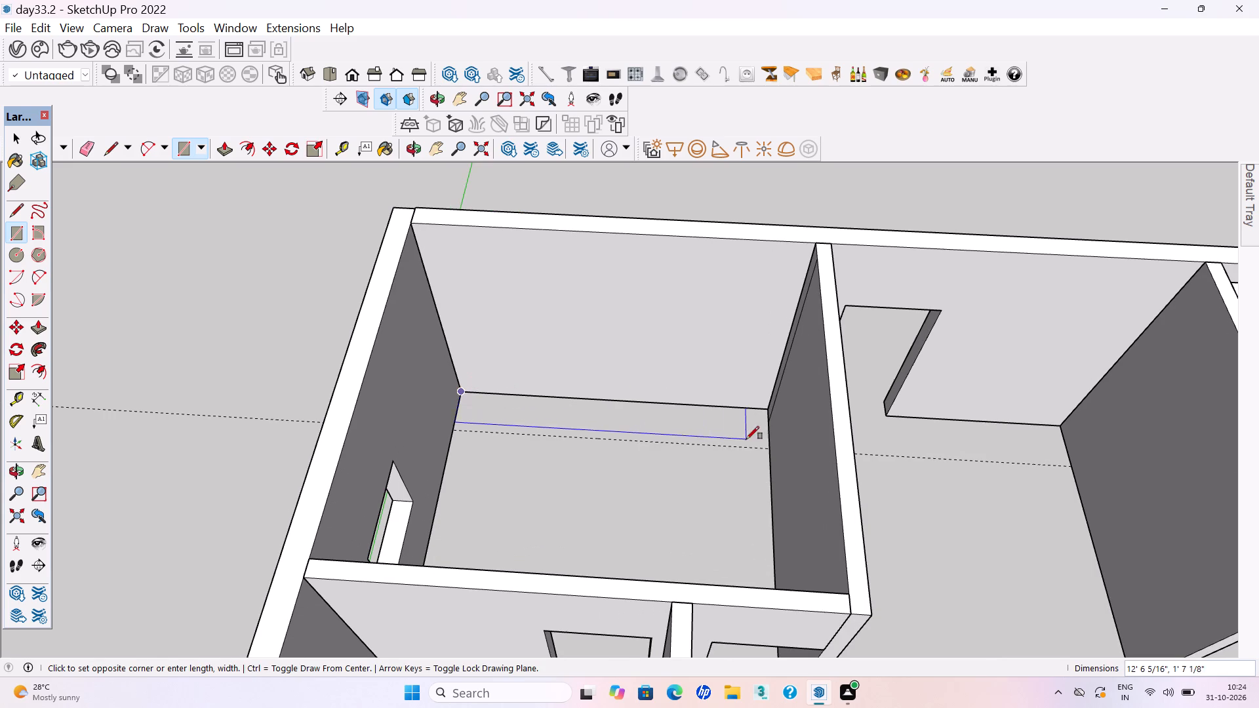
pyautogui.click(767, 449)
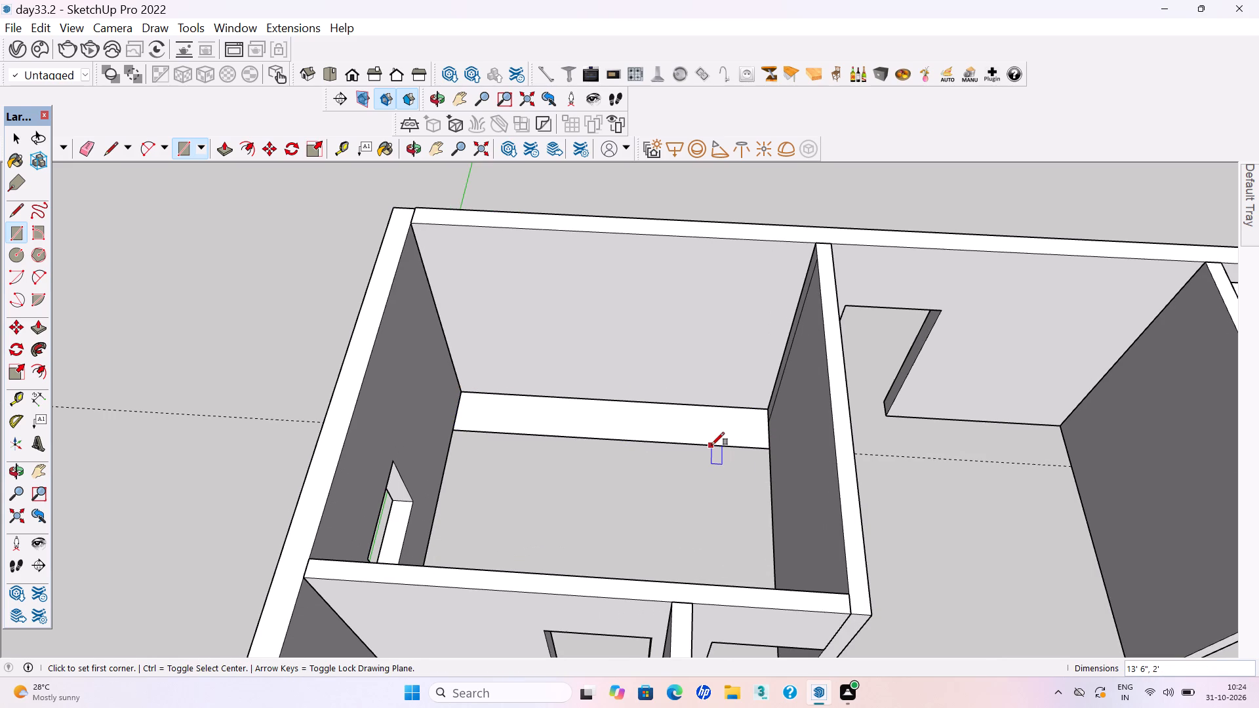
pyautogui.press('space')
pyautogui.press('space')
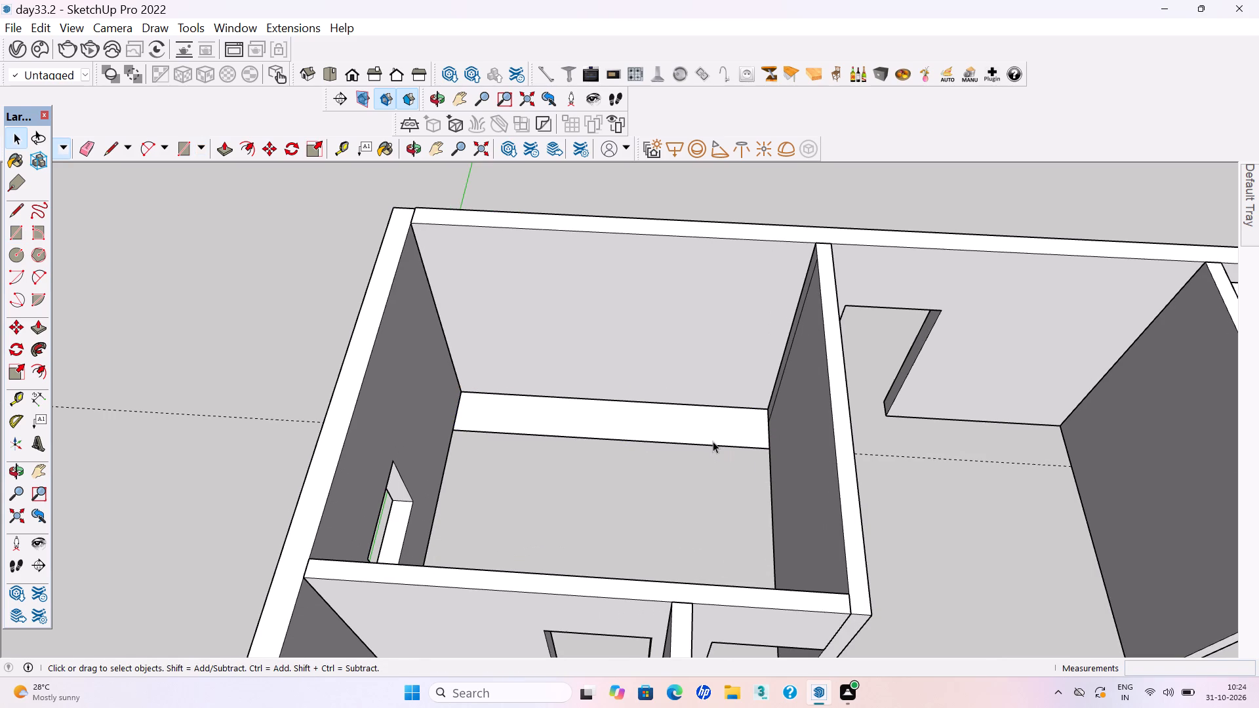
pyautogui.doubleClick(708, 433)
pyautogui.rightClick(708, 433)
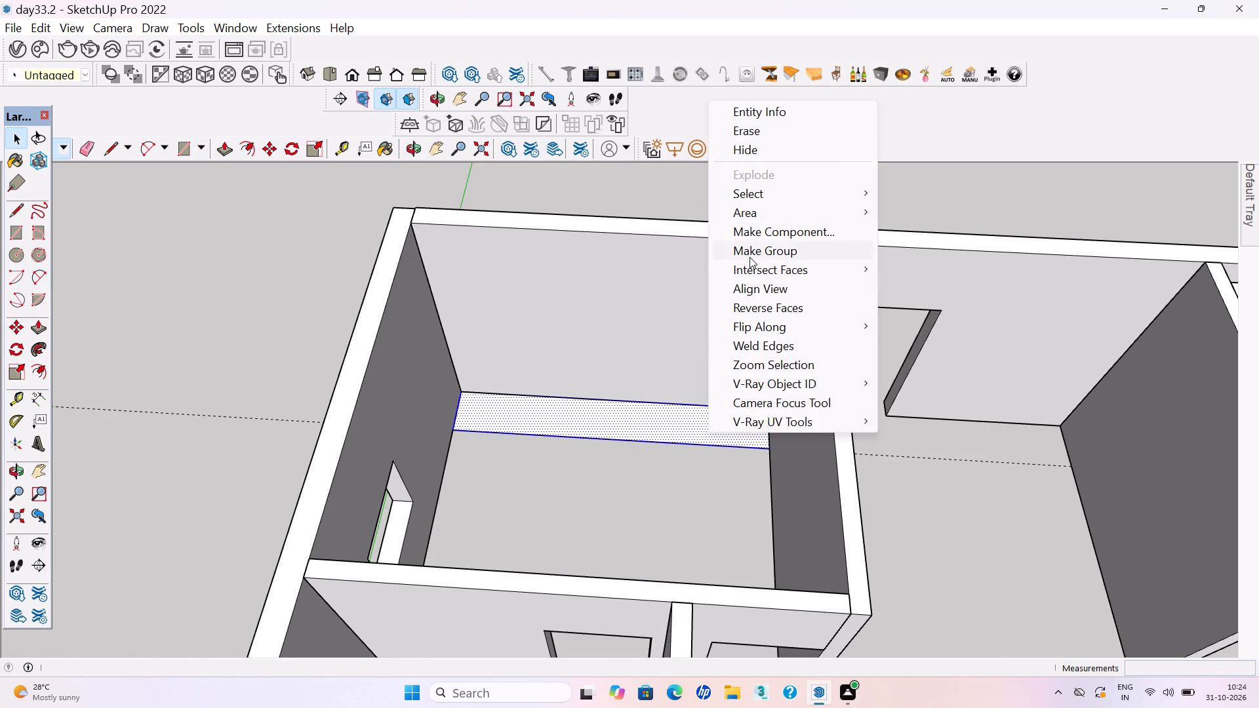
pyautogui.click(751, 253)
# Open the floor strip group, pull its face up 3" to form a base, and close the group.
pyautogui.doubleClick(698, 428)
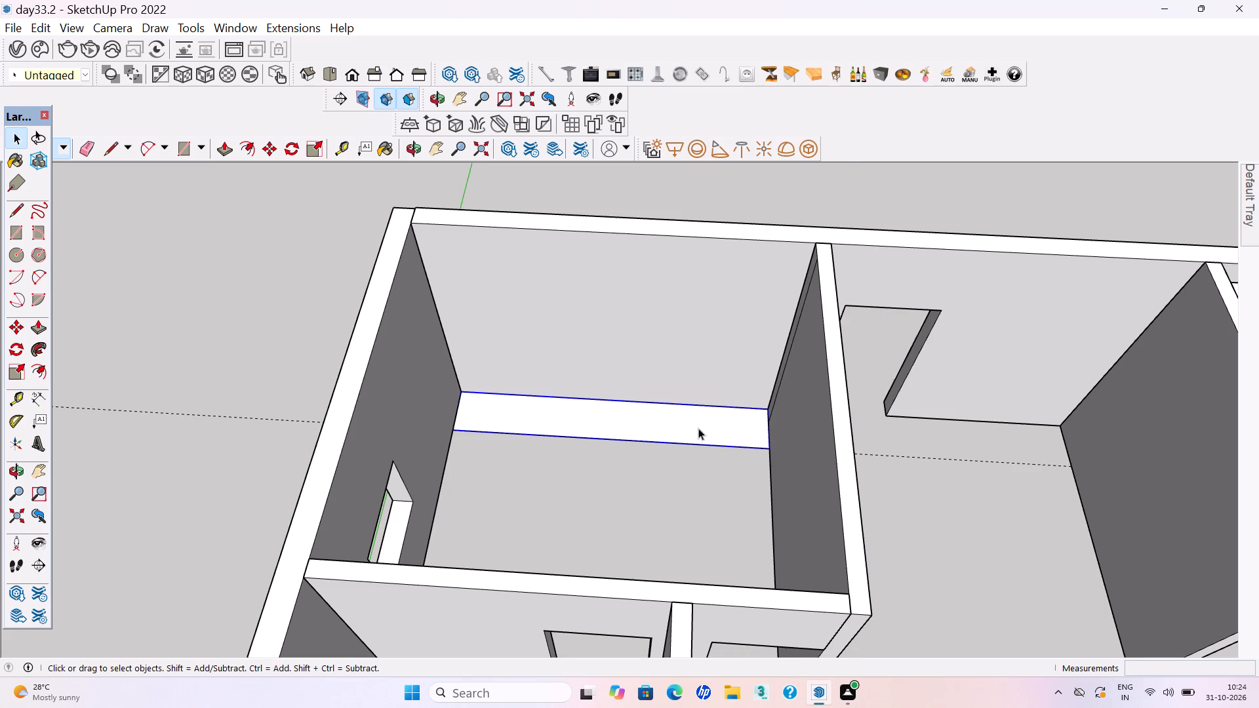
pyautogui.click(696, 429)
pyautogui.press('p')
pyautogui.click(696, 429)
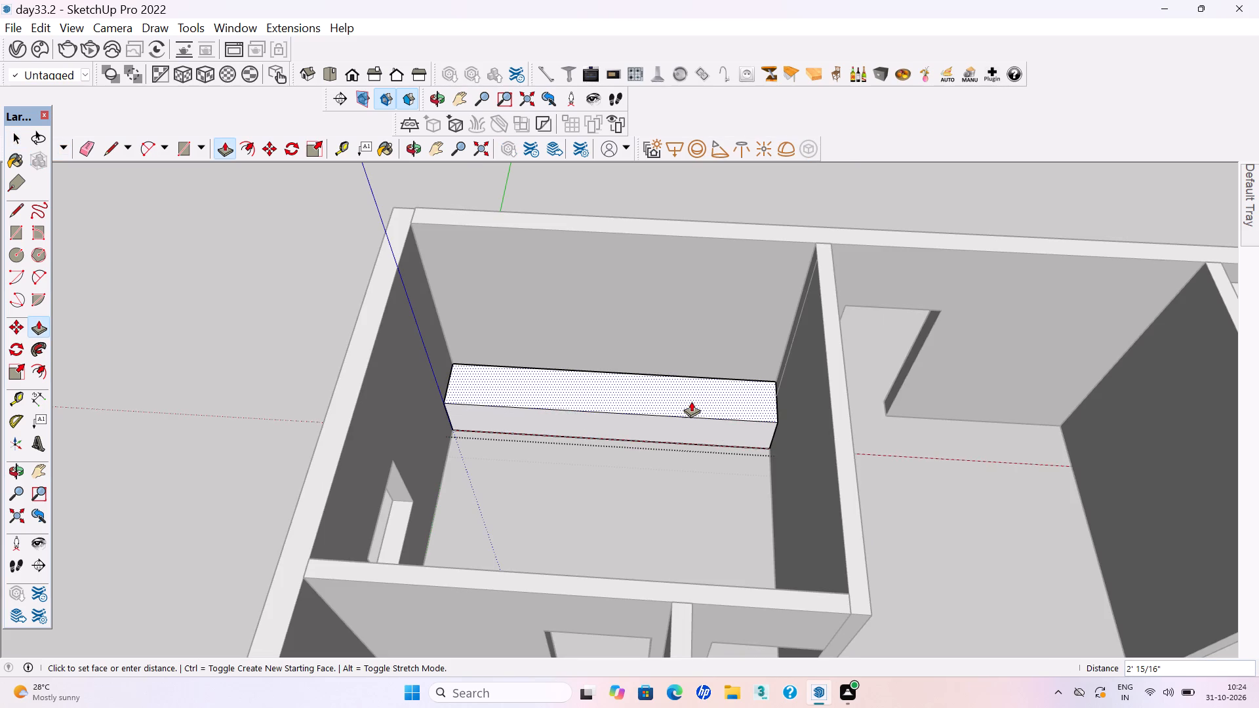
pyautogui.press('3')
pyautogui.hotkey('shift', '"')
pyautogui.press('Return')
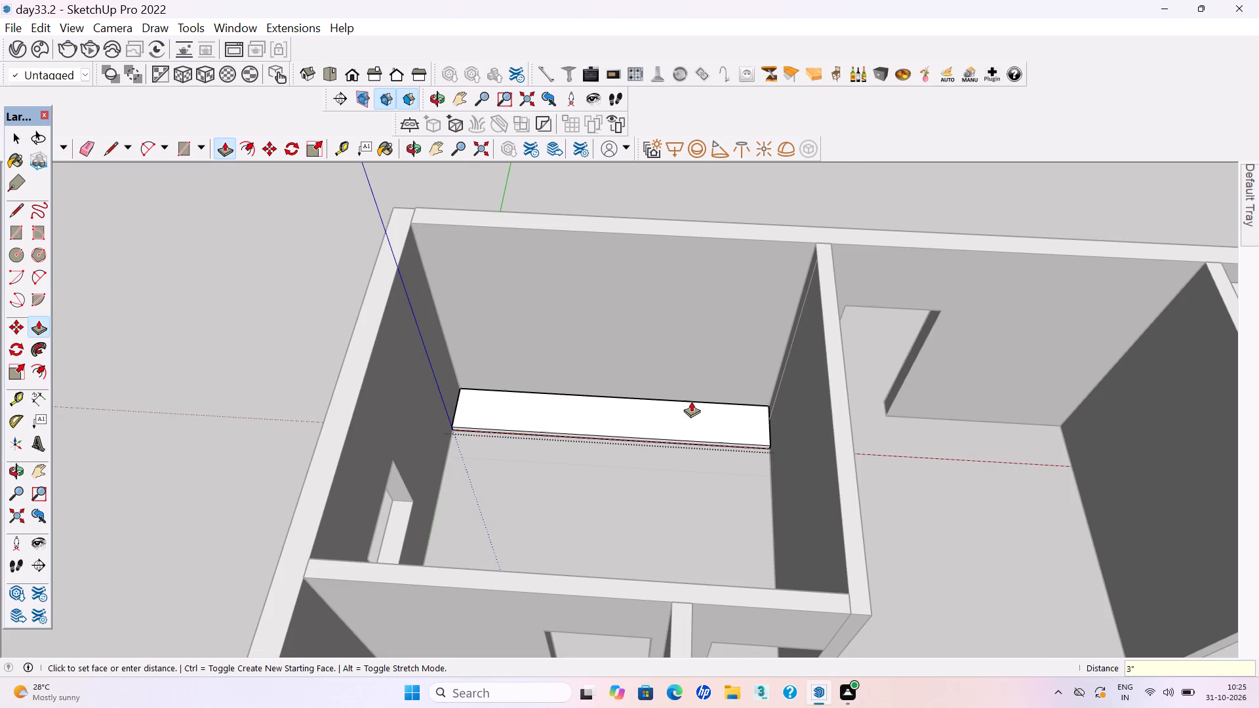
pyautogui.press('space')
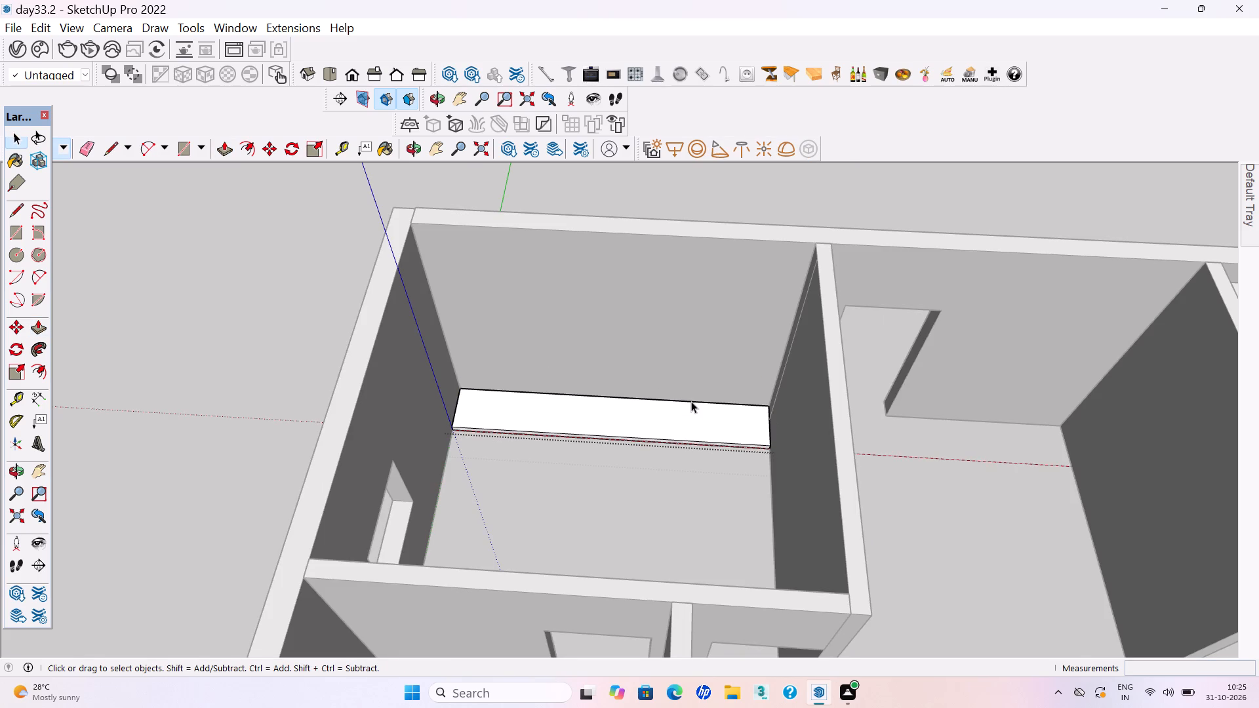
pyautogui.scroll(1, 690, 399)
pyautogui.click(621, 586)
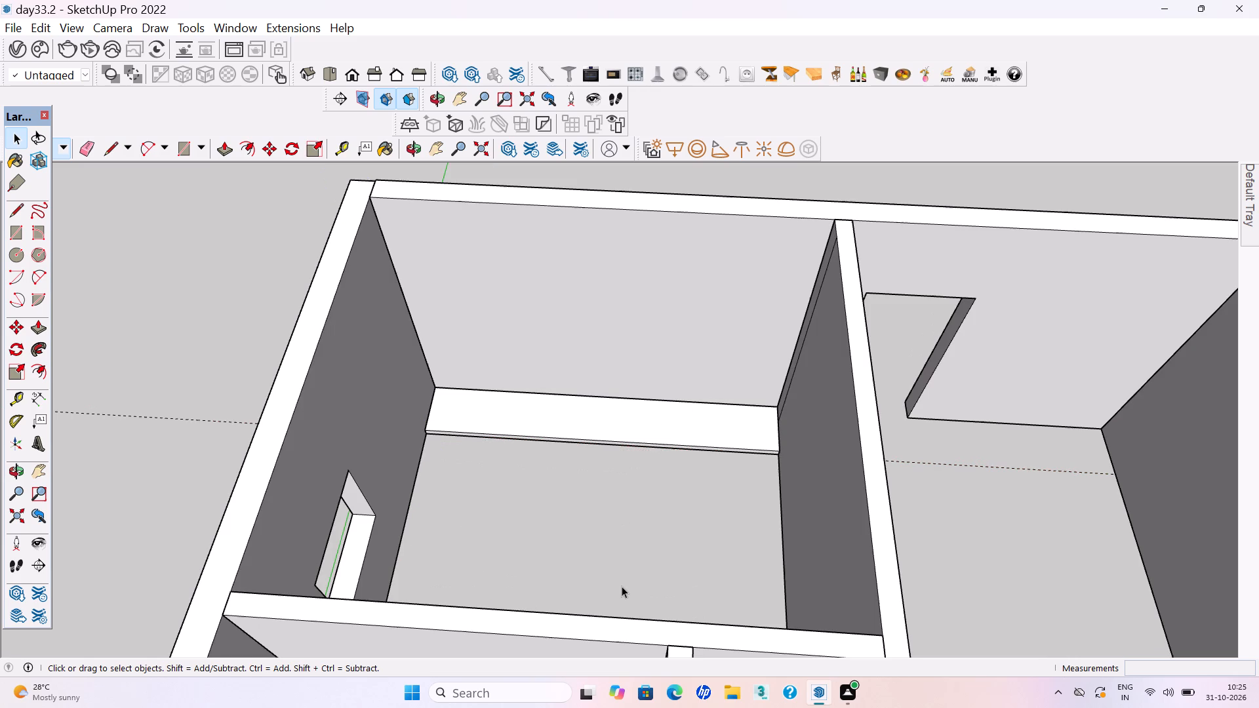
# Save the model.
pyautogui.hotkey('ctrl', 's')
pyautogui.hotkey('ctrl', 's')
pyautogui.hotkey('ctrl', 's')
# Draw a rectangle covering the top of the 3" base and make it a separate group.
pyautogui.press('r')
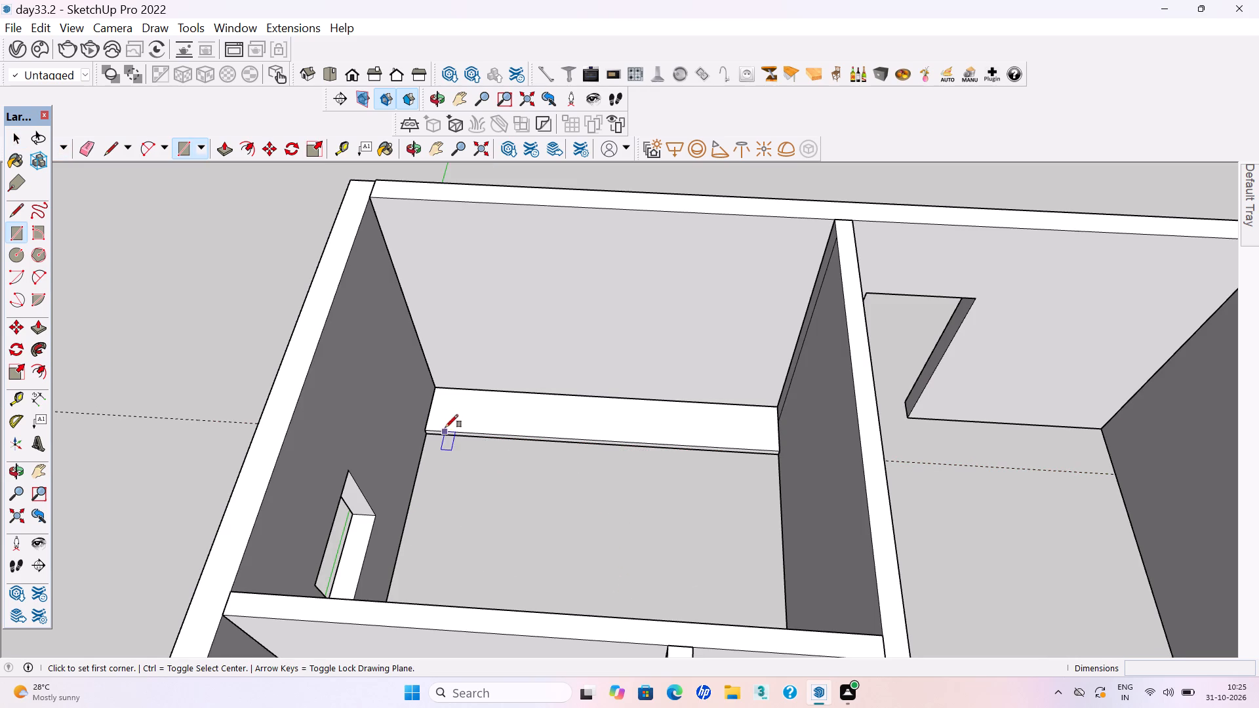
pyautogui.click(431, 387)
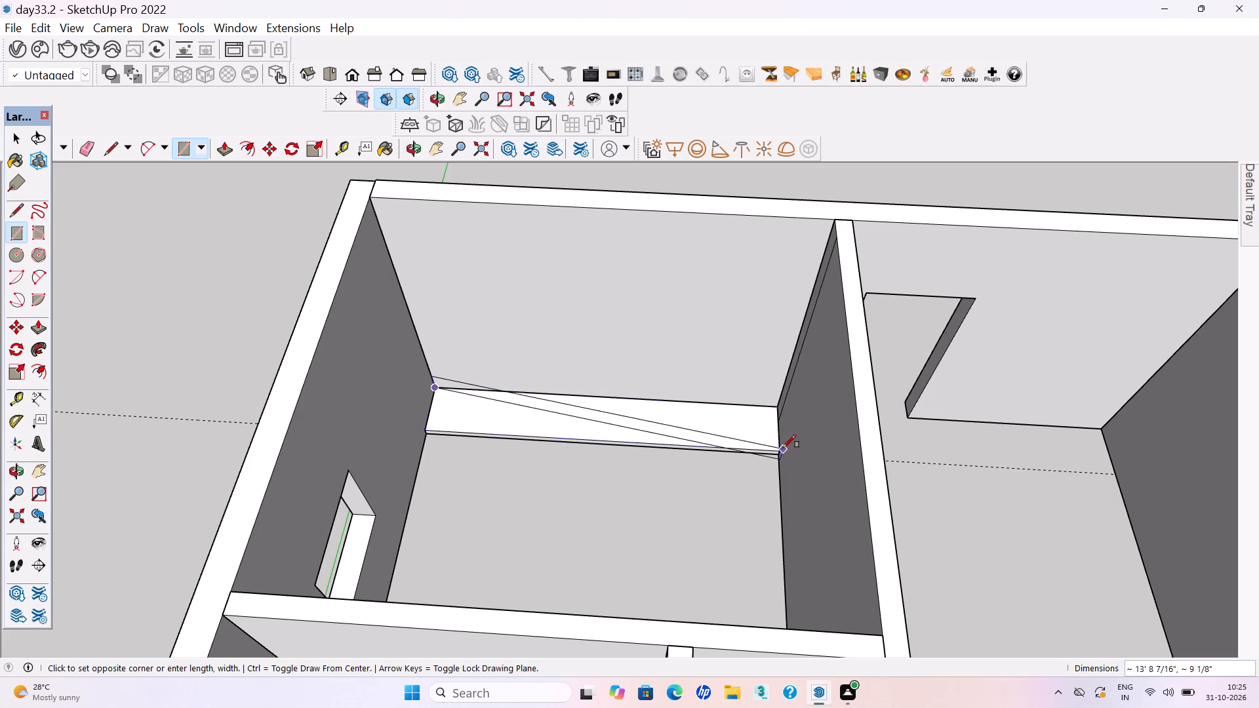
pyautogui.click(782, 448)
pyautogui.press('space')
pyautogui.doubleClick(723, 431)
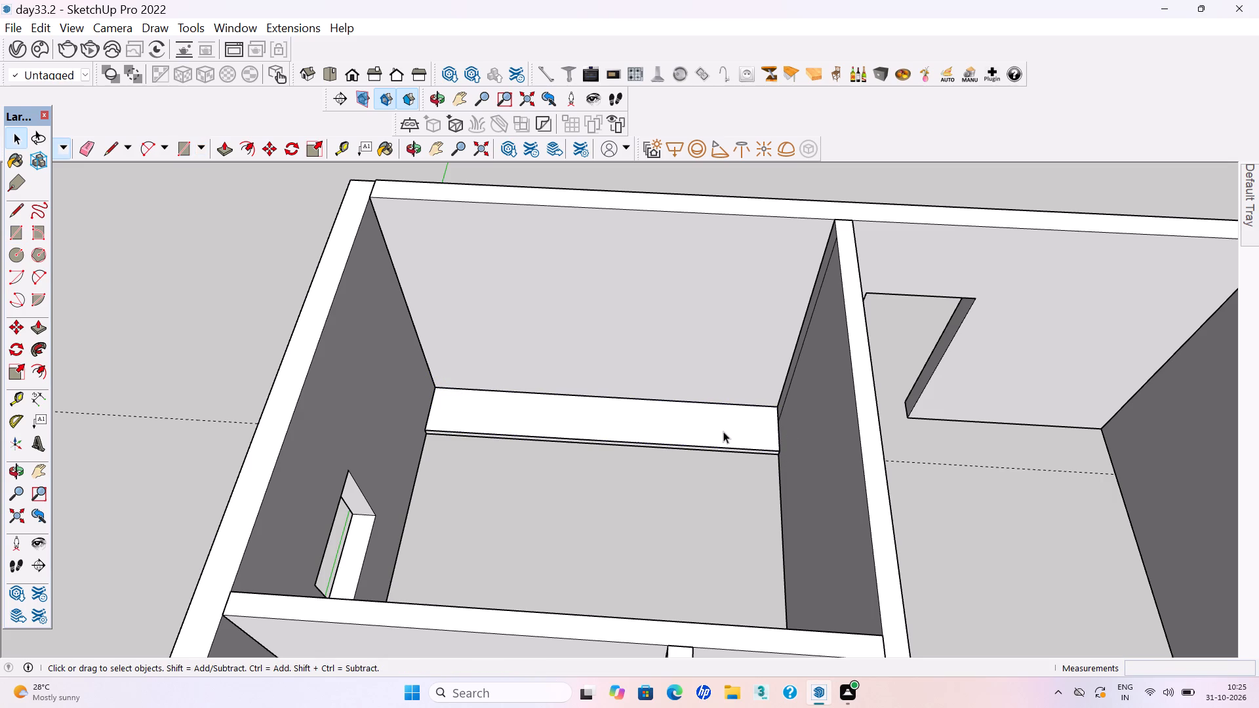
pyautogui.rightClick(720, 429)
pyautogui.click(763, 241)
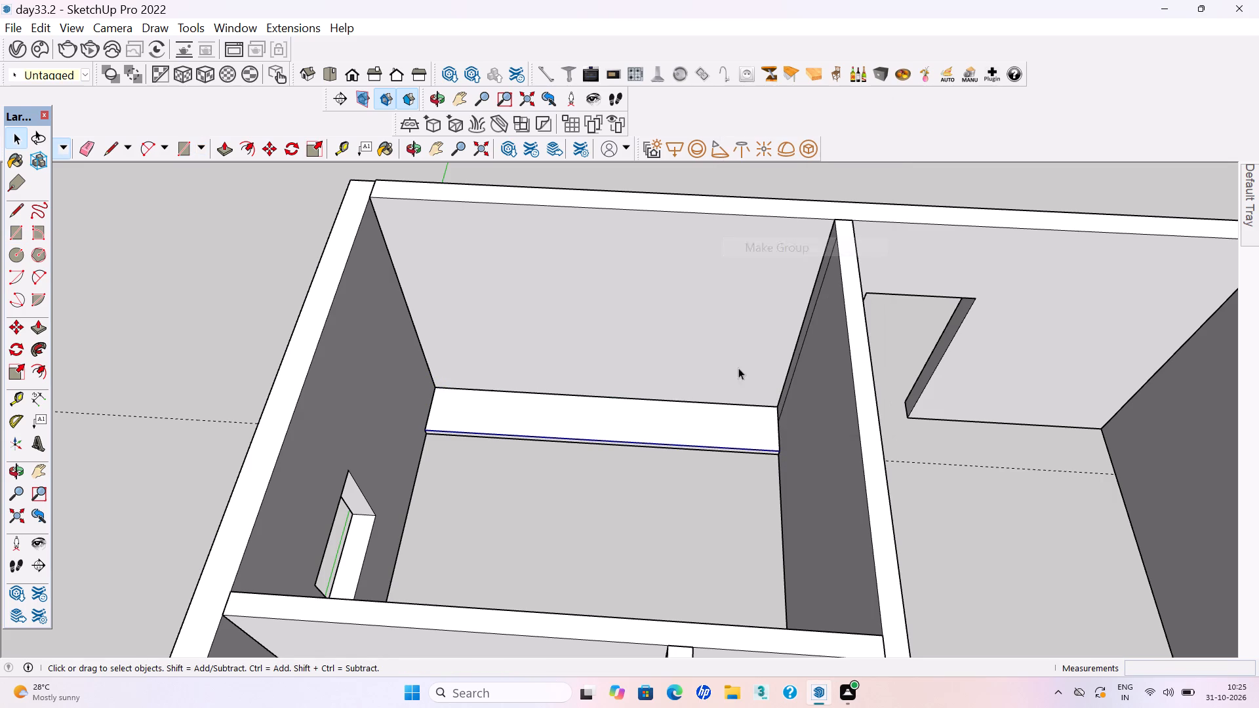
# Open the new rectangle's group and pull its face up 7' to form the cabinet body.
pyautogui.doubleClick(691, 435)
pyautogui.click(687, 429)
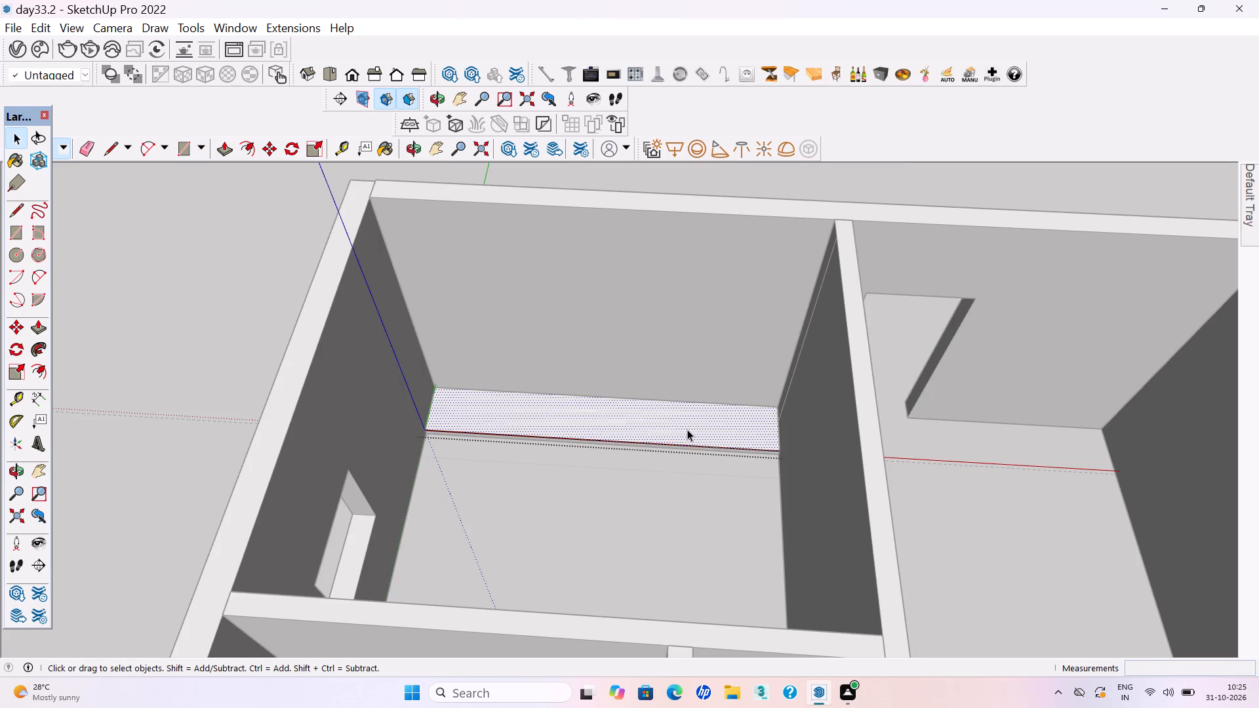
pyautogui.press('p')
pyautogui.click(687, 429)
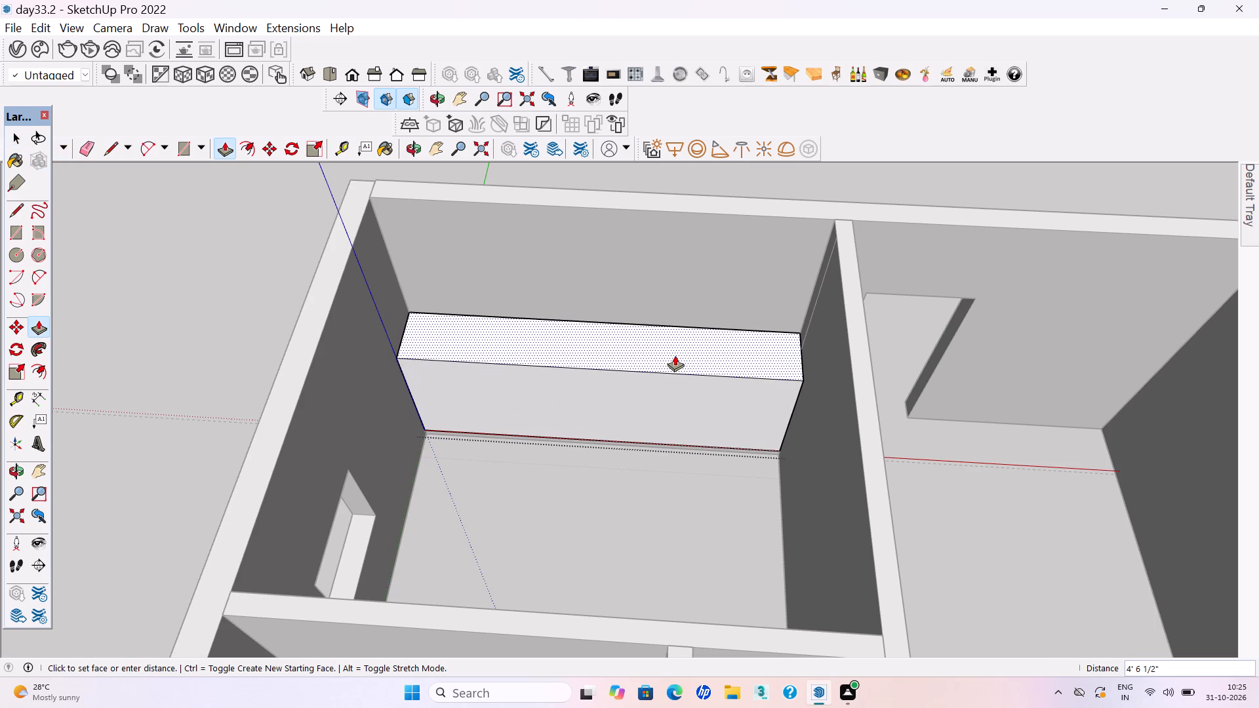
pyautogui.write("7'")
pyautogui.press('Return')
pyautogui.press('space')
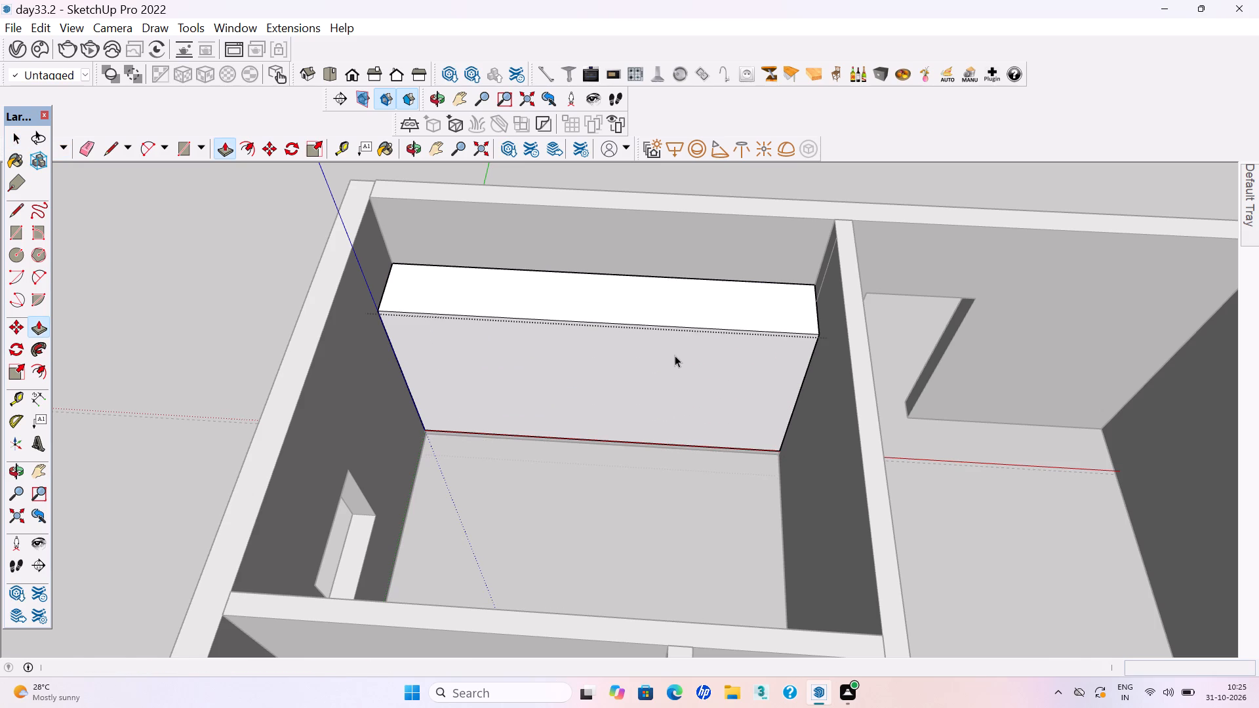
# Offset the cabinet body's front face inward by 18 mm to outline the panel thickness.
pyautogui.click(623, 406)
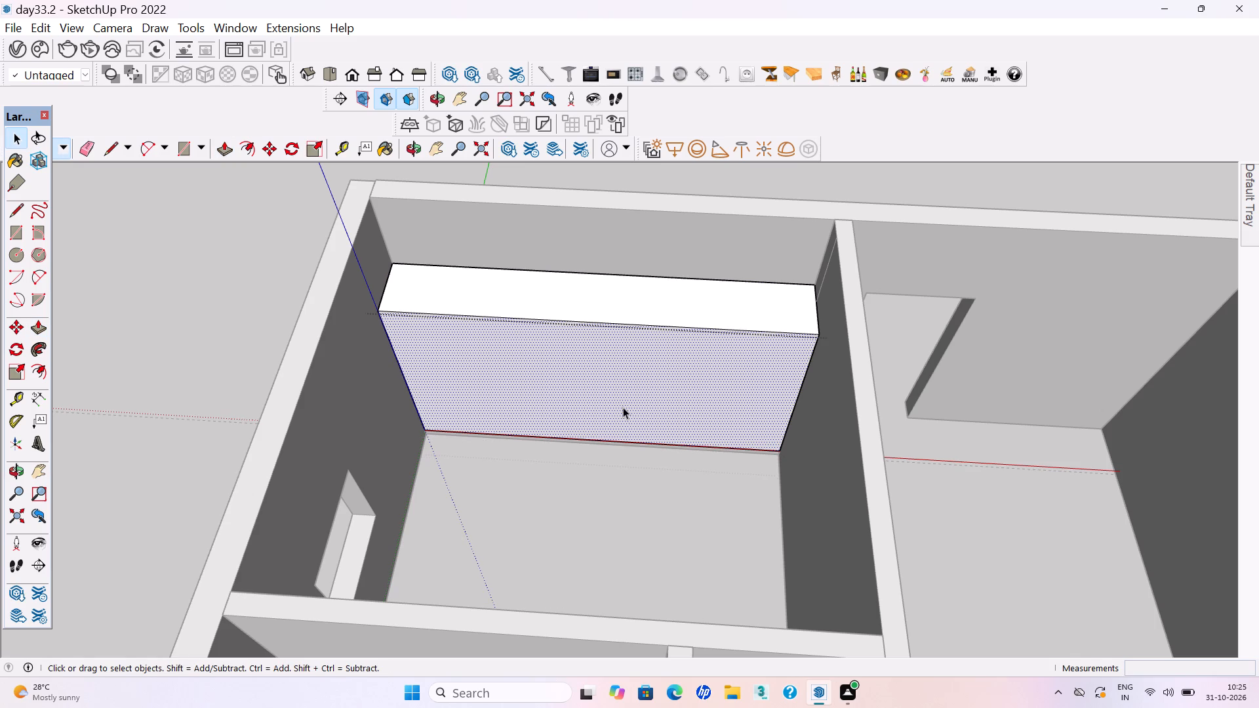
pyautogui.press('f')
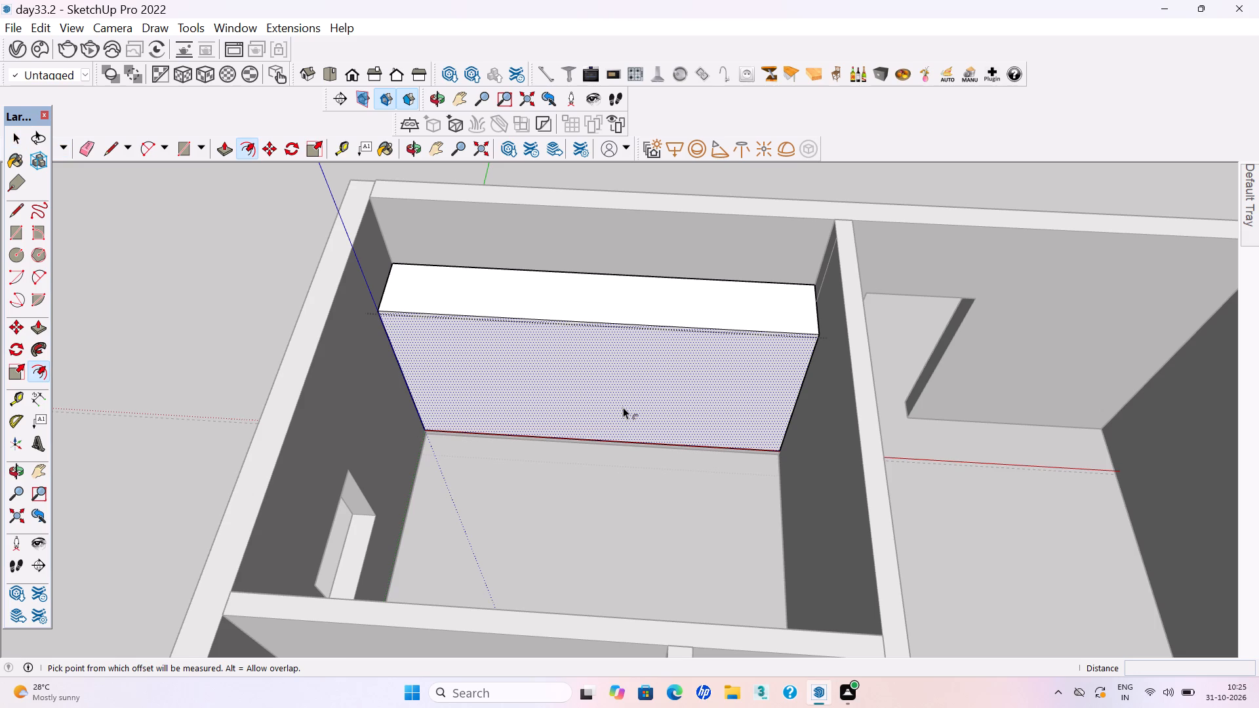
pyautogui.click(620, 401)
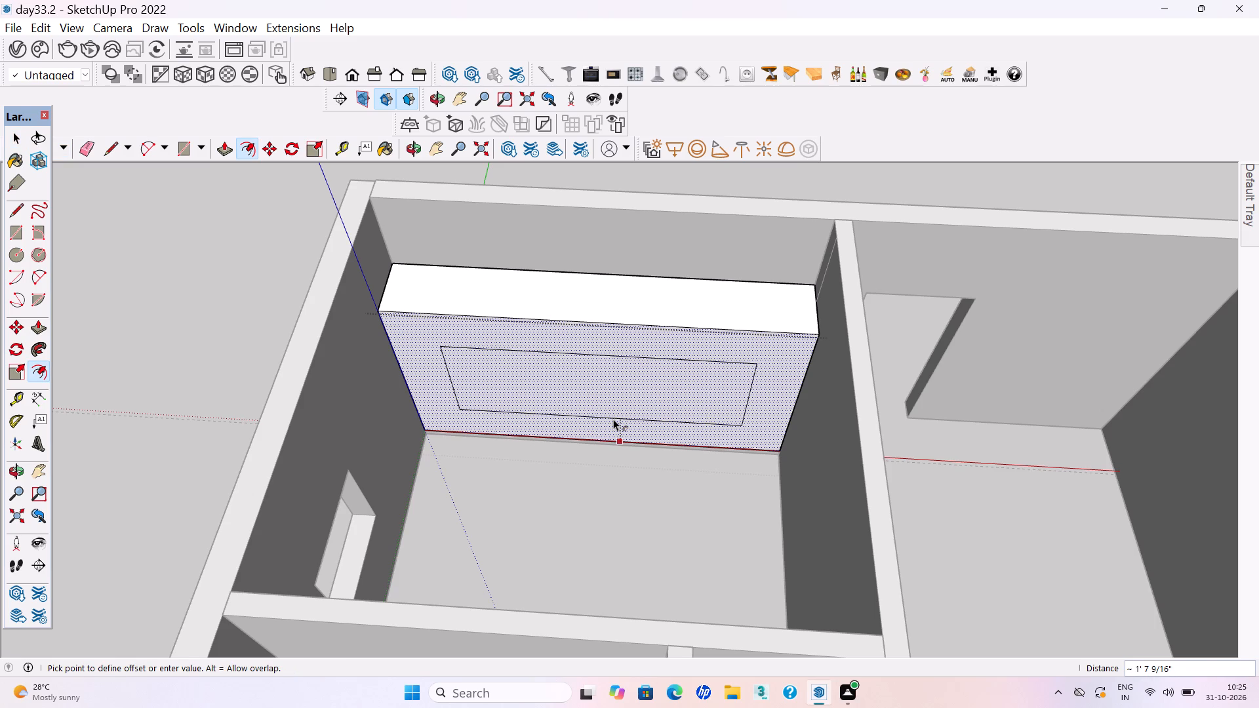
pyautogui.write('18mm')
pyautogui.press('Return')
pyautogui.press('space')
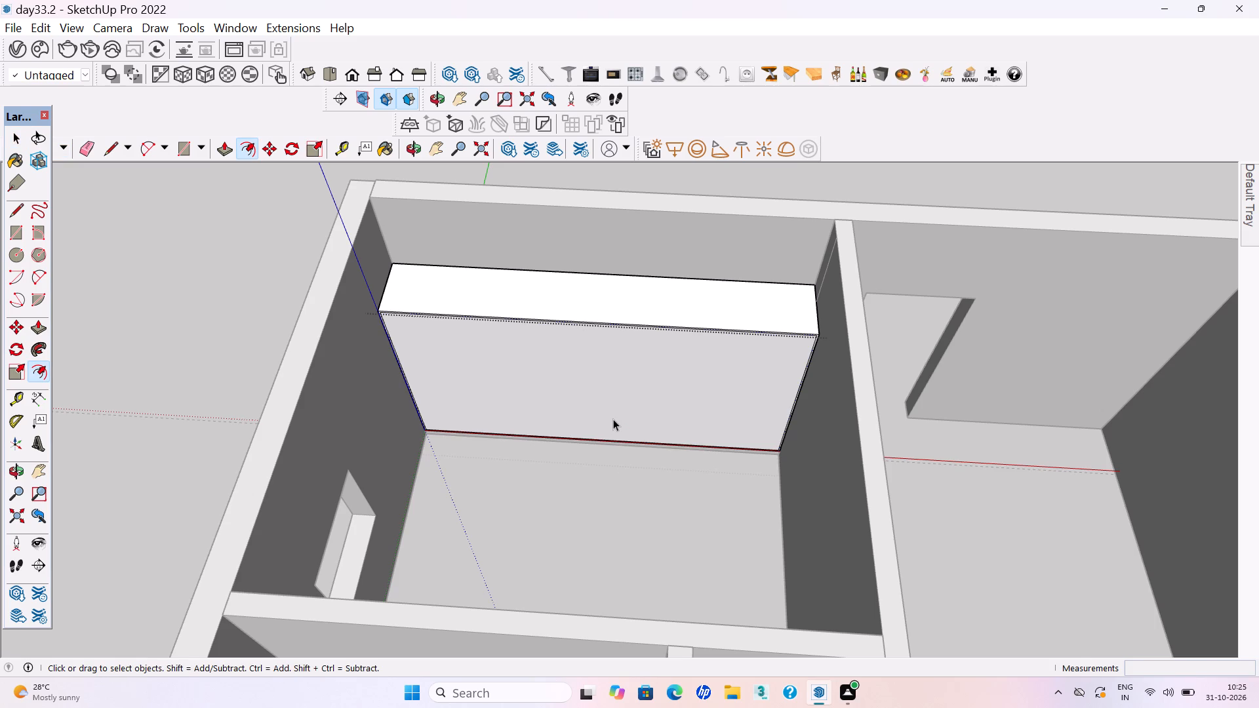
# Push the inner front face back about 1' 7 11/16" to hollow out the cabinet body.
pyautogui.click(613, 419)
pyautogui.press('p')
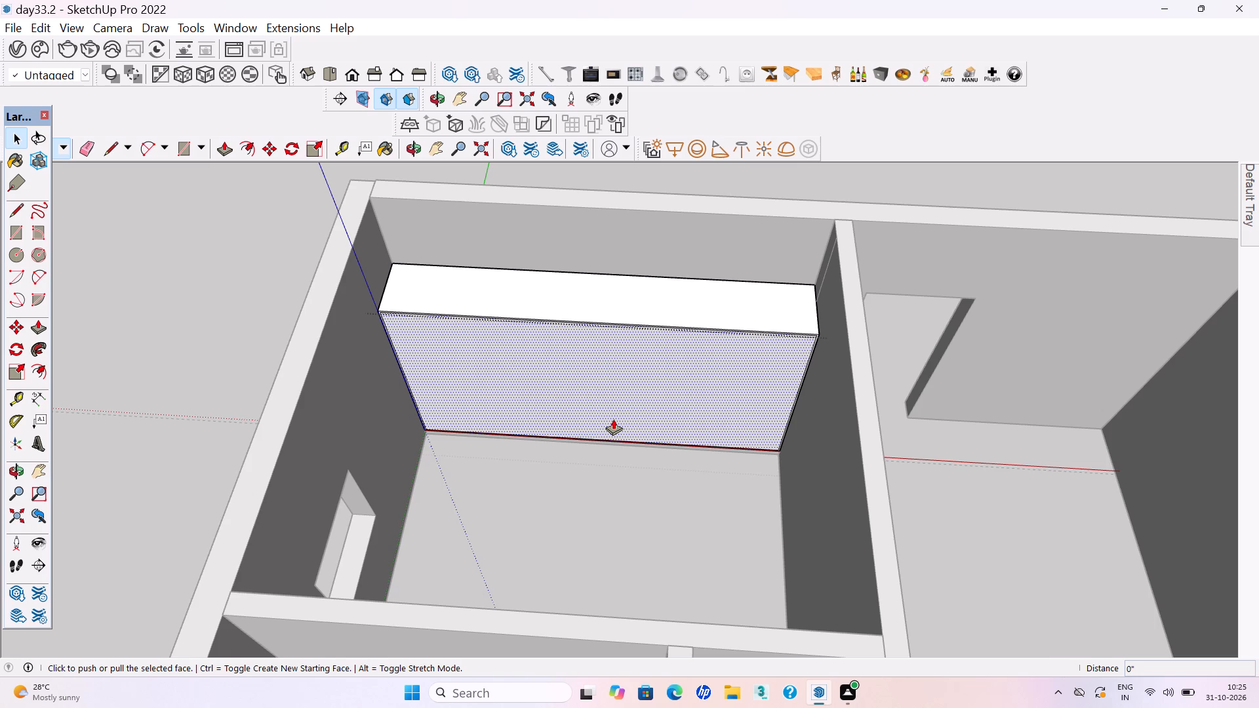
pyautogui.press('Return')
pyautogui.click(615, 420)
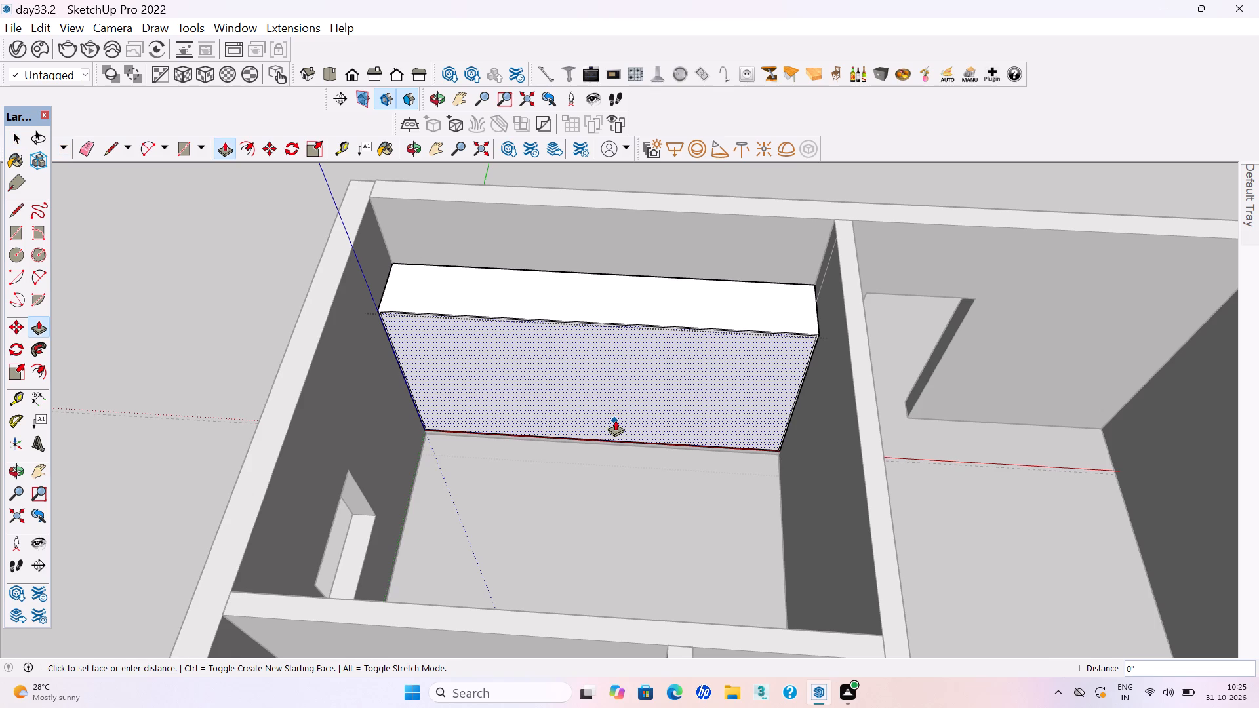
pyautogui.click(613, 383)
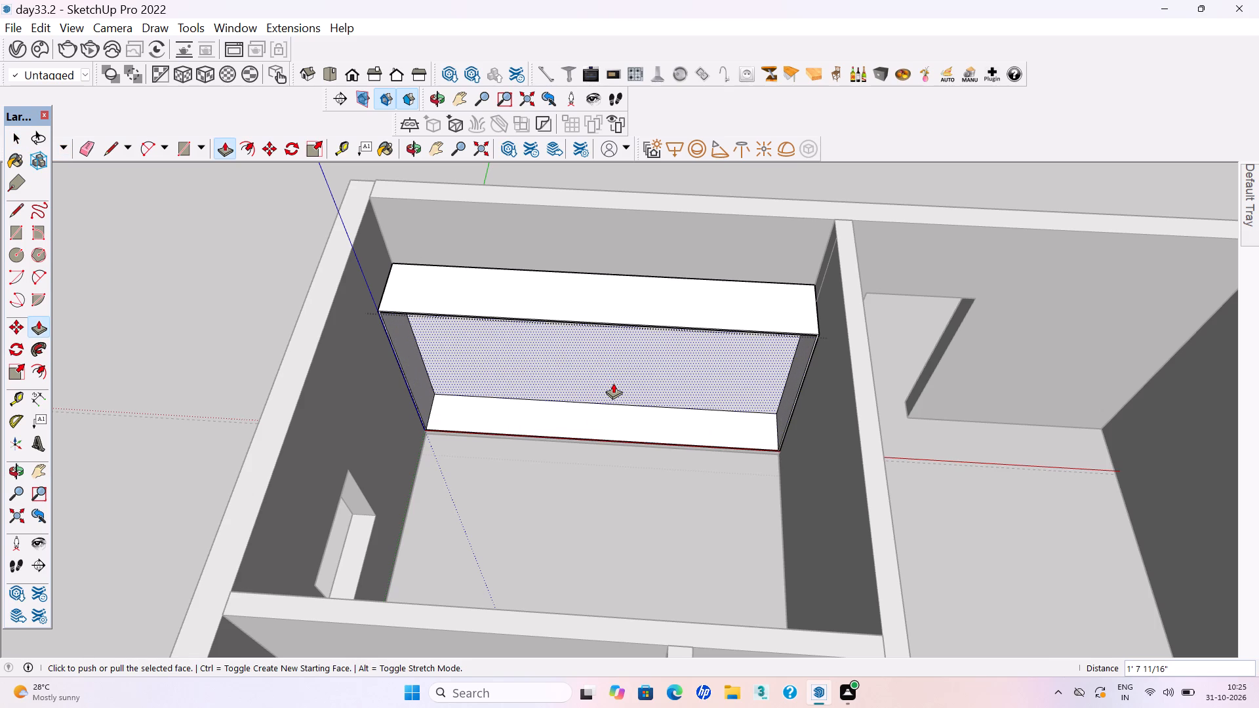
pyautogui.press('space')
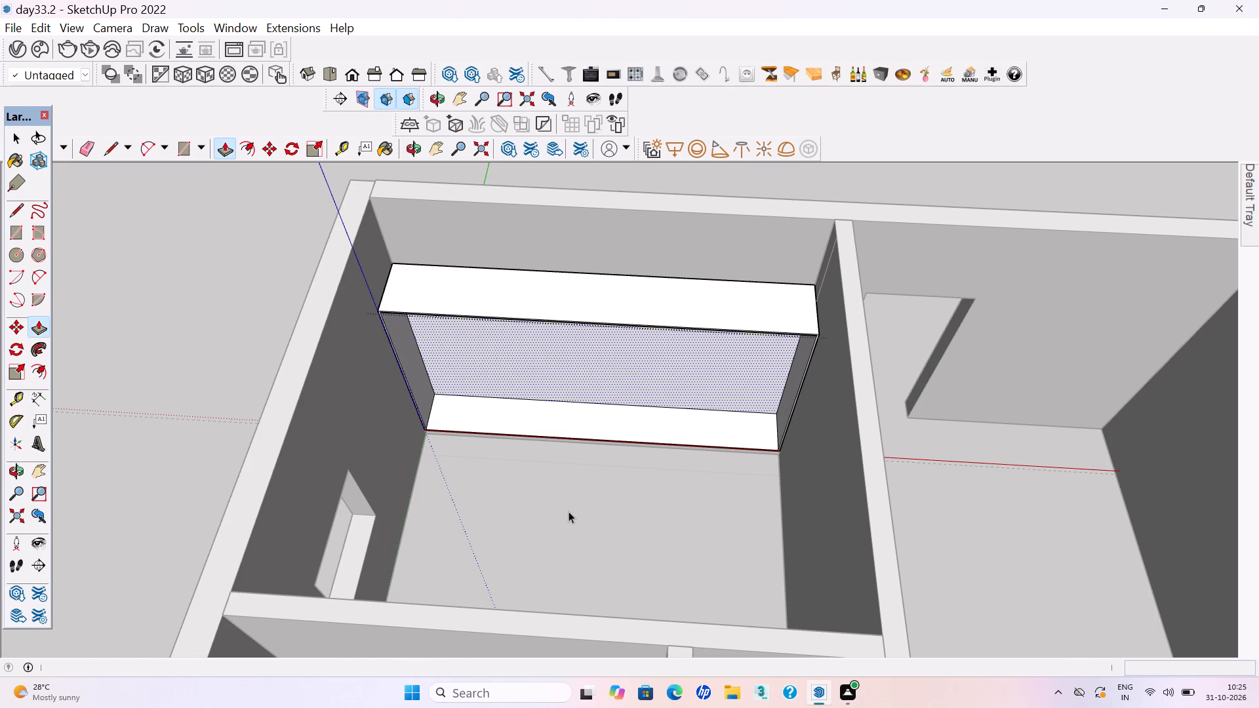
# Close the hollowed cabinet body's group and save the model.
pyautogui.click(569, 511)
pyautogui.hotkey('ctrl', 's')
pyautogui.hotkey('ctrl', 's')
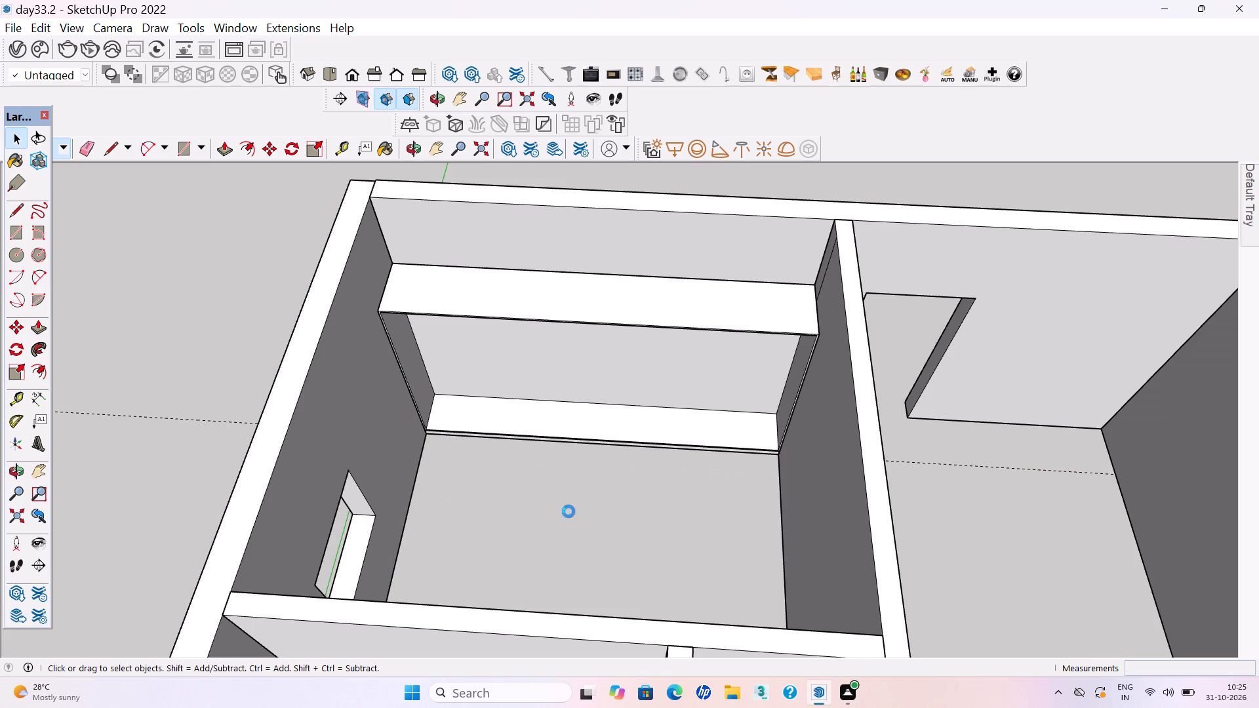
# Place a vertical guide at the middle of the wardrobe front, offset from the cabinet's side edge.
pyautogui.press('t')
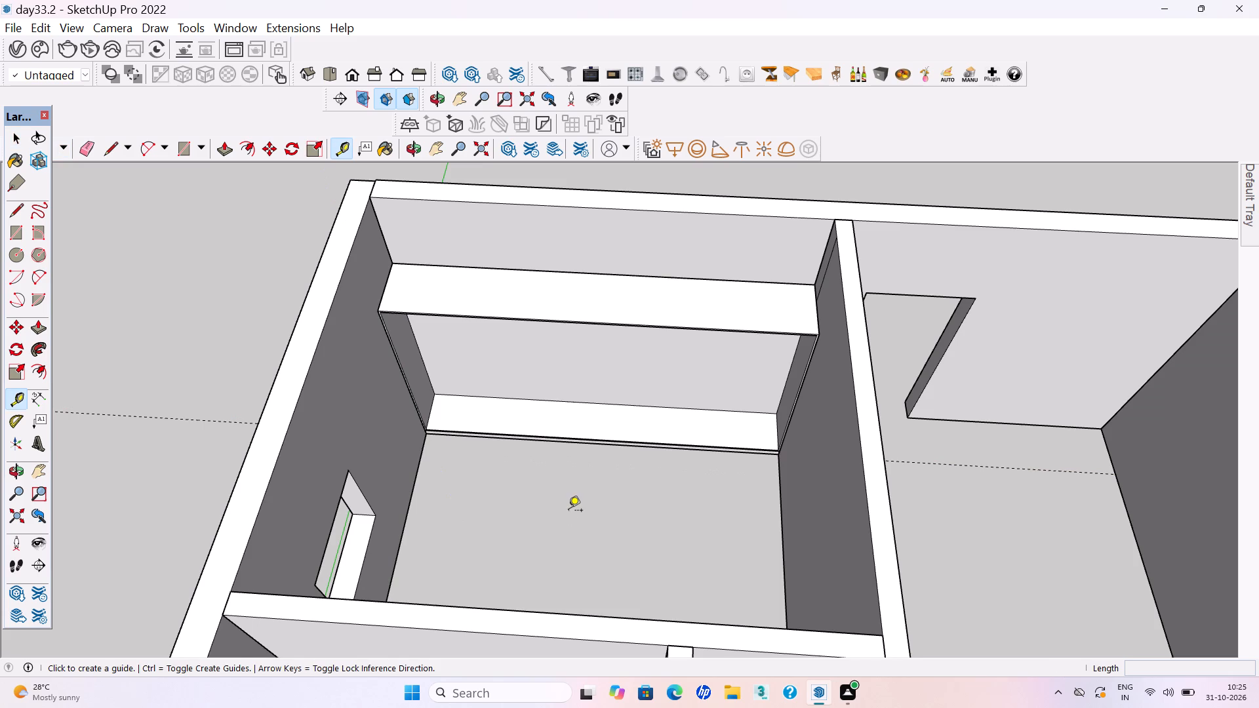
pyautogui.click(407, 387)
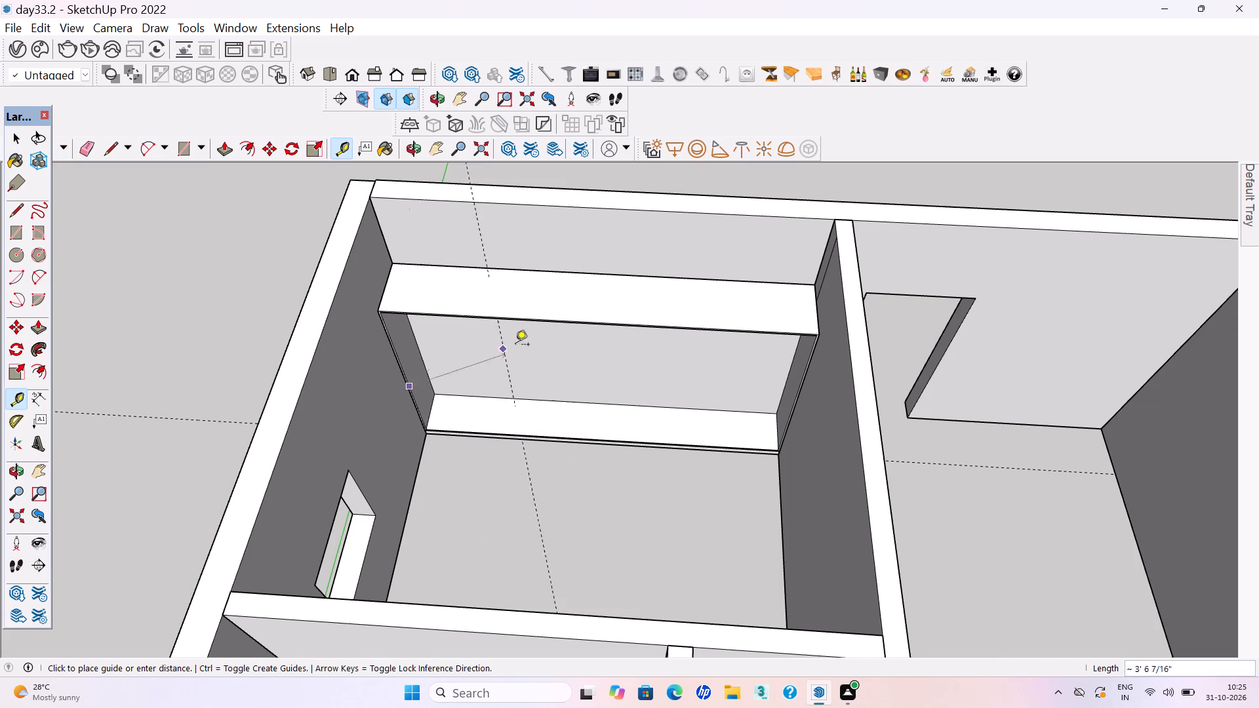
pyautogui.click(603, 324)
# Draw the first door rectangle over the wardrobe front, from its outer top corner to about halfway to the centre guide, full height.
pyautogui.scroll(4, 343, 315)
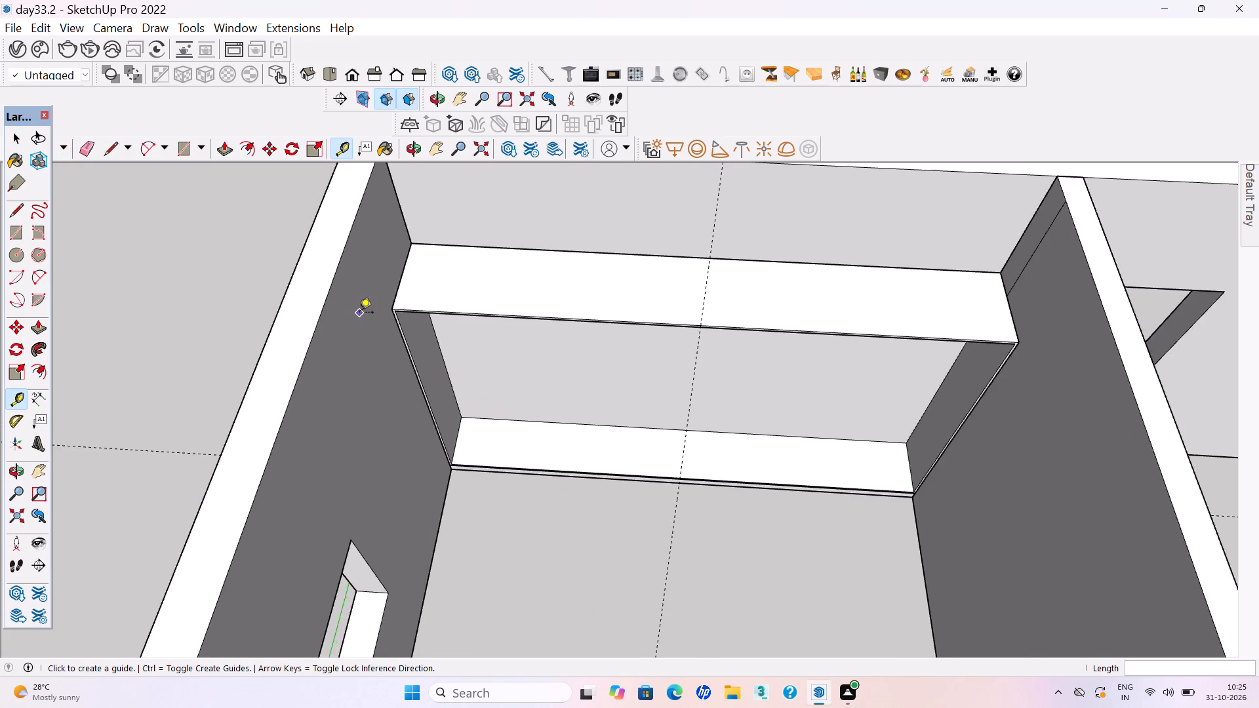
pyautogui.scroll(3, 359, 313)
pyautogui.press('r')
pyautogui.scroll(7, 440, 302)
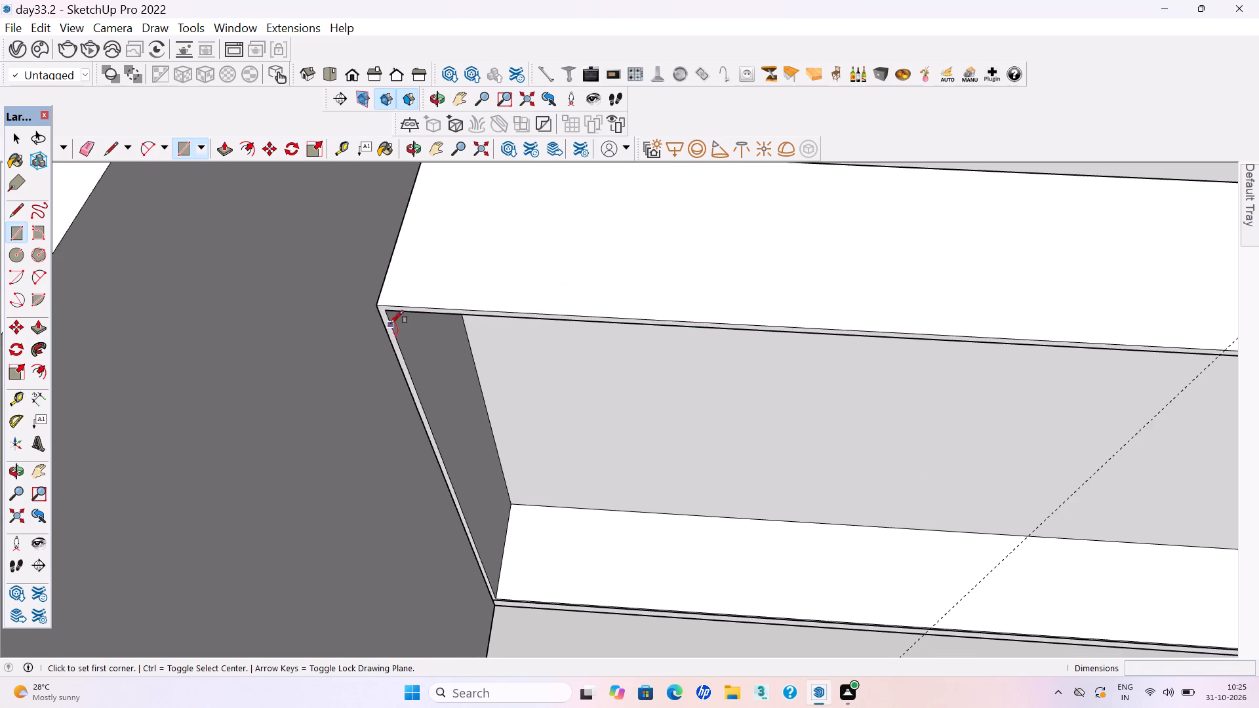
pyautogui.moveTo(384, 317); pyautogui.dragTo(375, 277, button='middle')
pyautogui.moveTo(375, 269); pyautogui.dragTo(375, 257, button='middle')
pyautogui.click(381, 222)
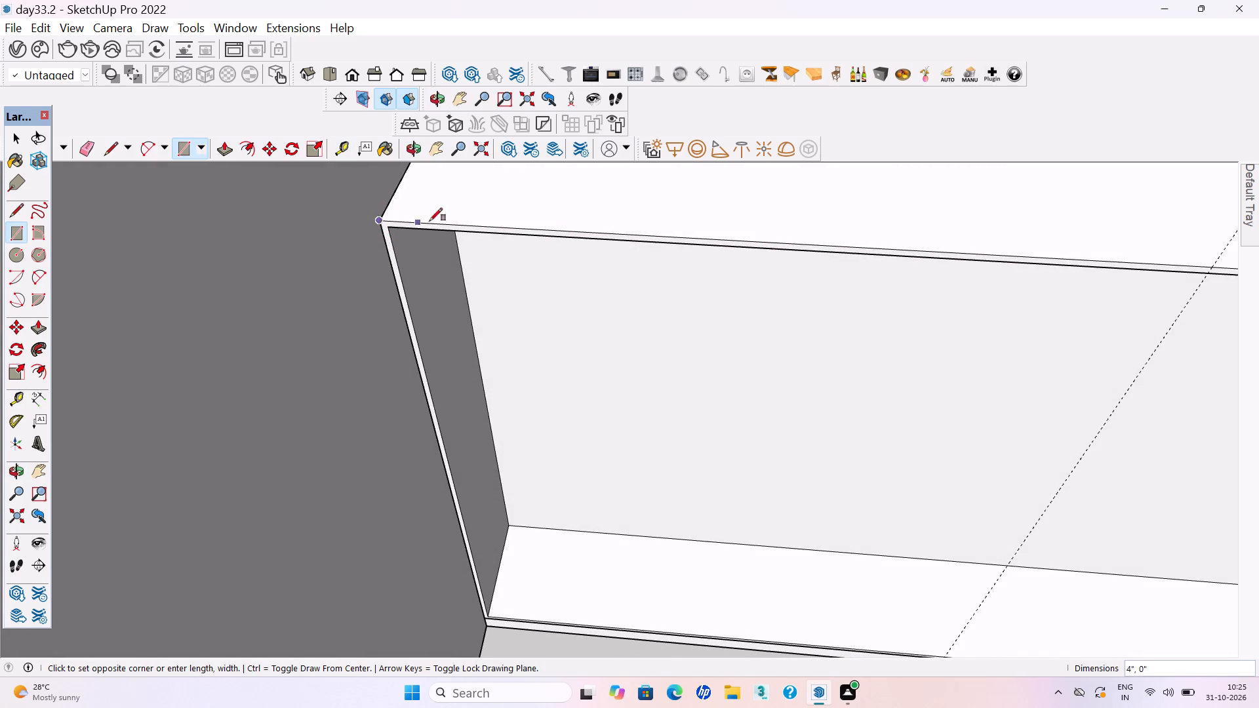
pyautogui.scroll(-4, 437, 225)
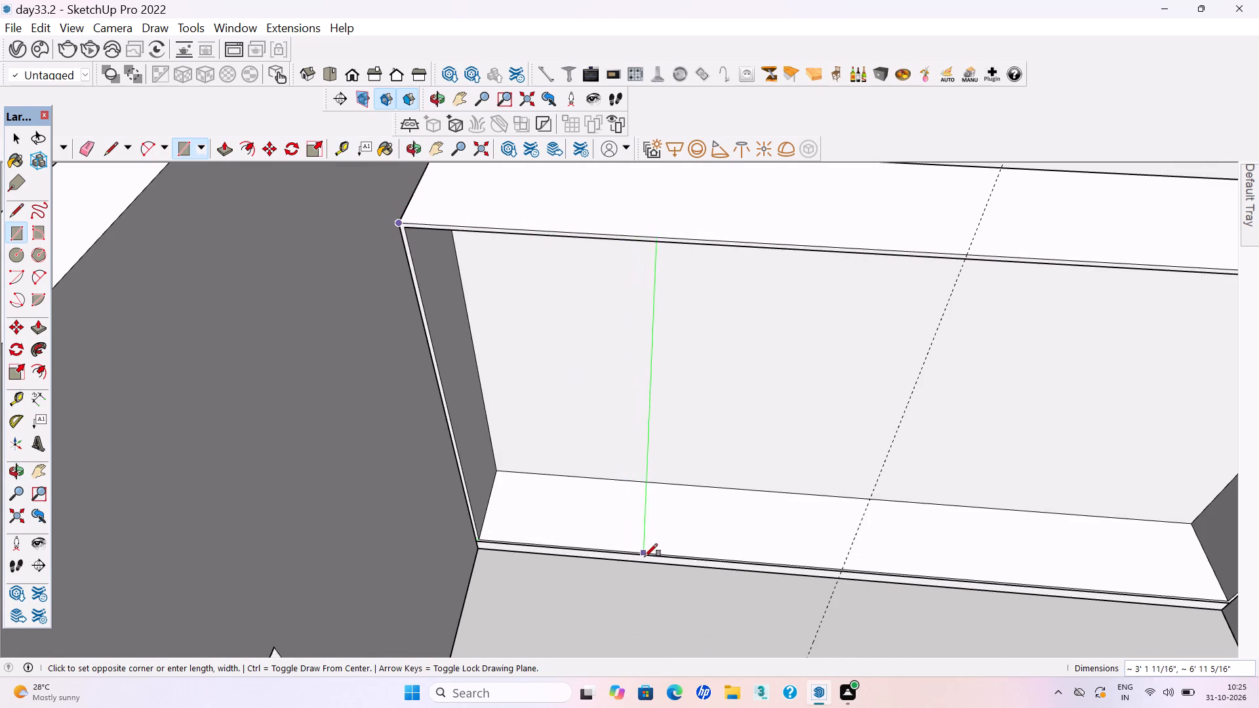
pyautogui.click(659, 559)
# Pull the first door rectangle out 18 mm and make the door a group.
pyautogui.press('p')
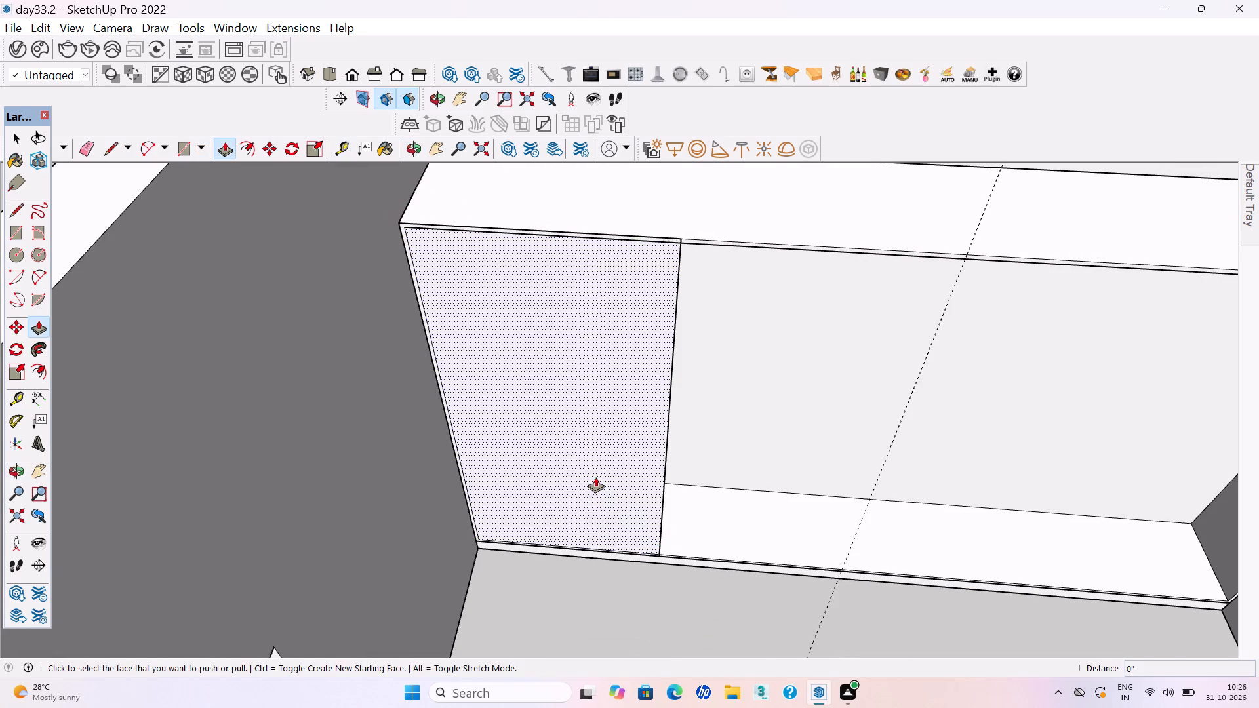
pyautogui.click(592, 471)
pyautogui.write('18mm')
pyautogui.press('Return')
pyautogui.press('space')
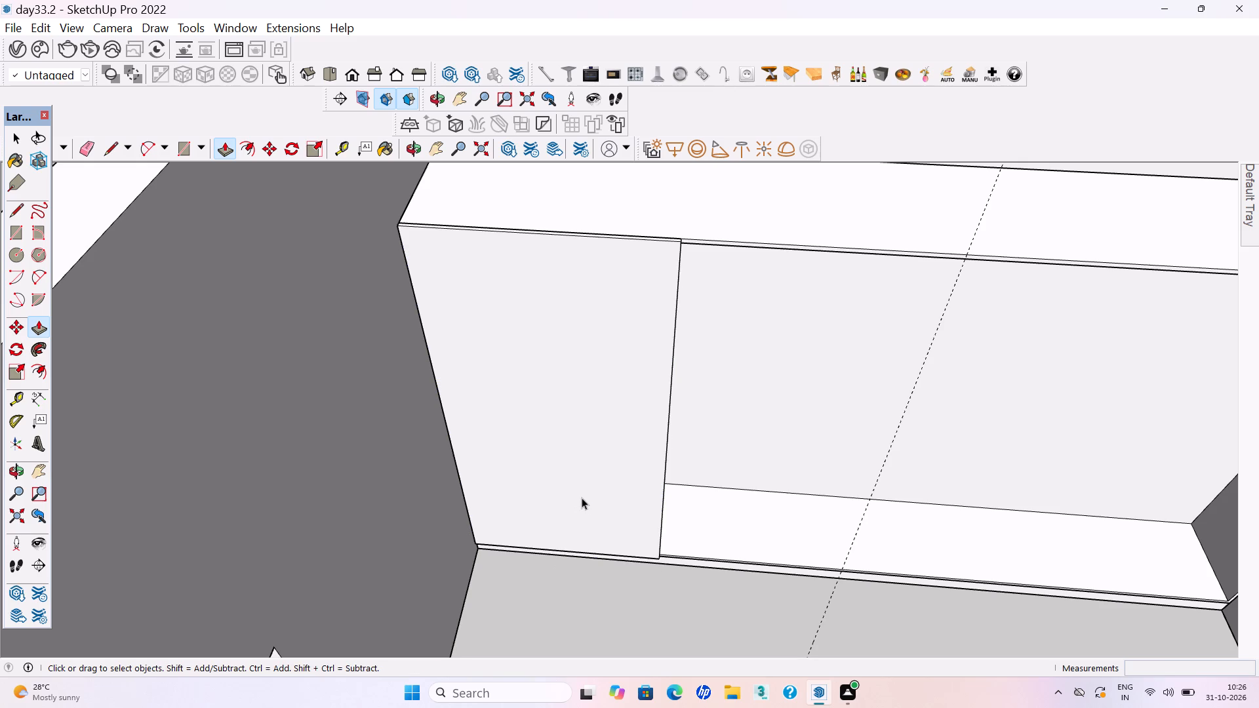
pyautogui.tripleClick(582, 493)
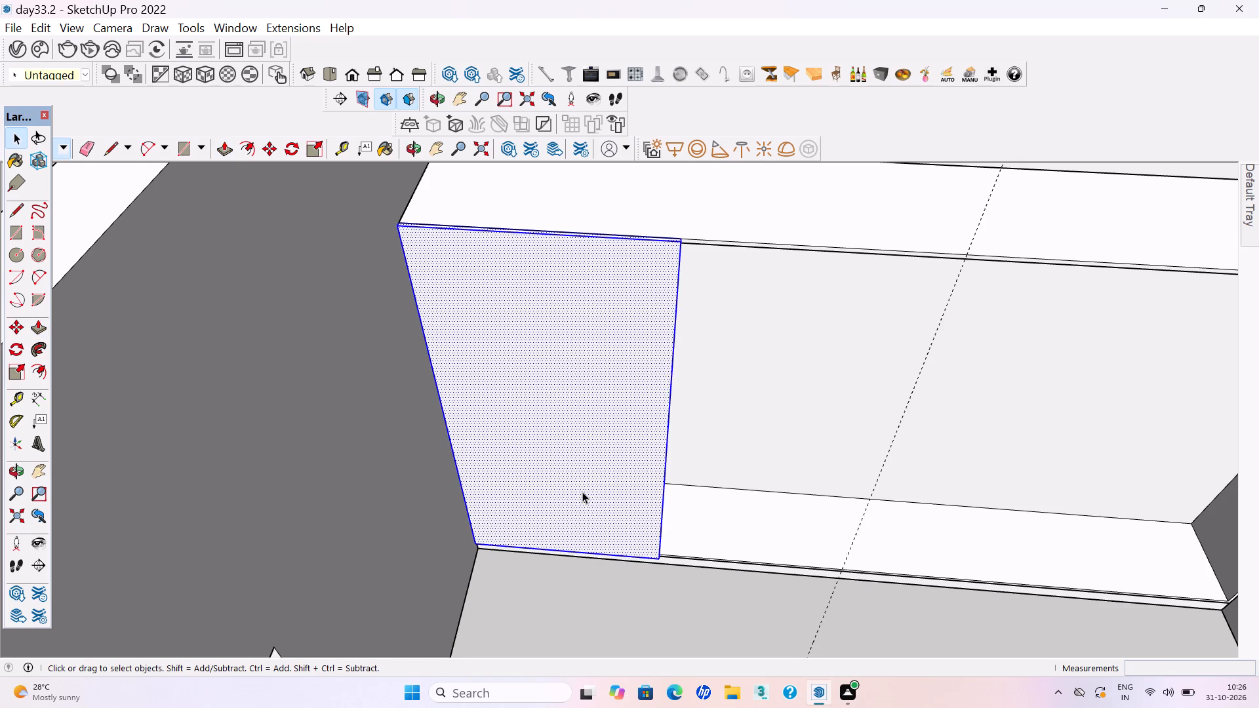
pyautogui.rightClick(582, 492)
pyautogui.click(635, 292)
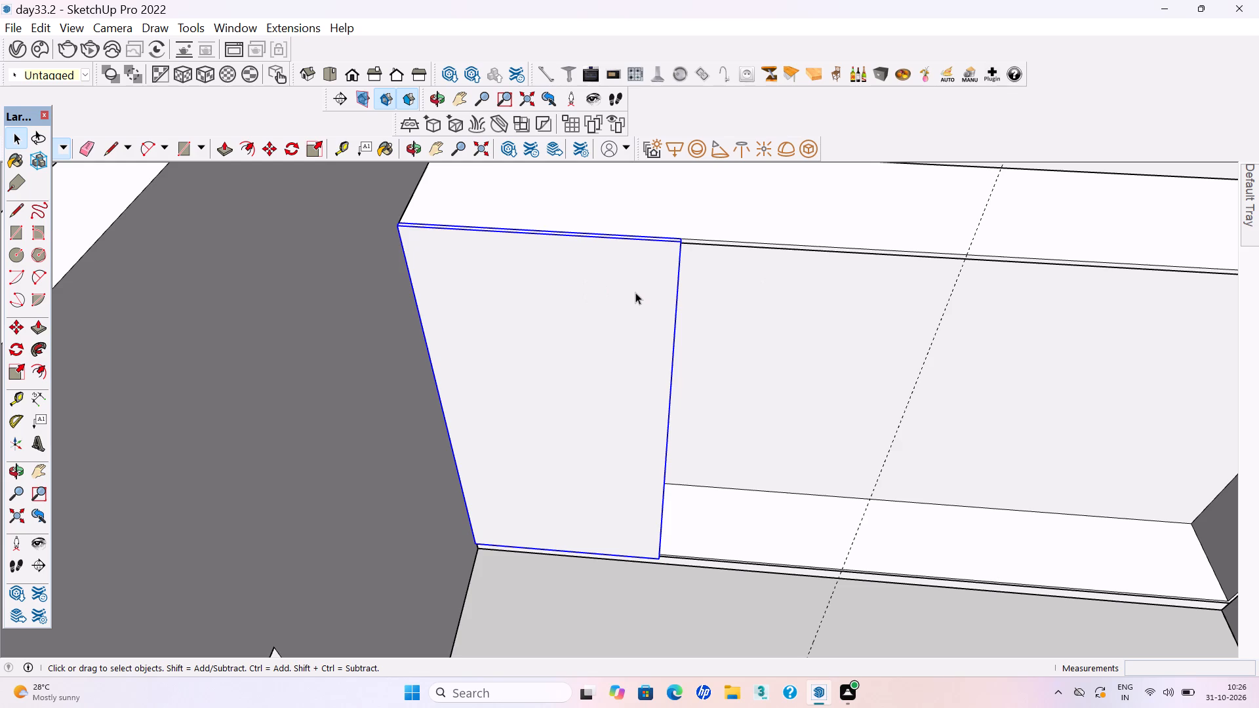
# Draw the second door rectangle from the first door's edge to the centre guide, about 3' 3 9/16" by 6' 11 5/16".
pyautogui.press('r')
pyautogui.scroll(-9, 342, 342)
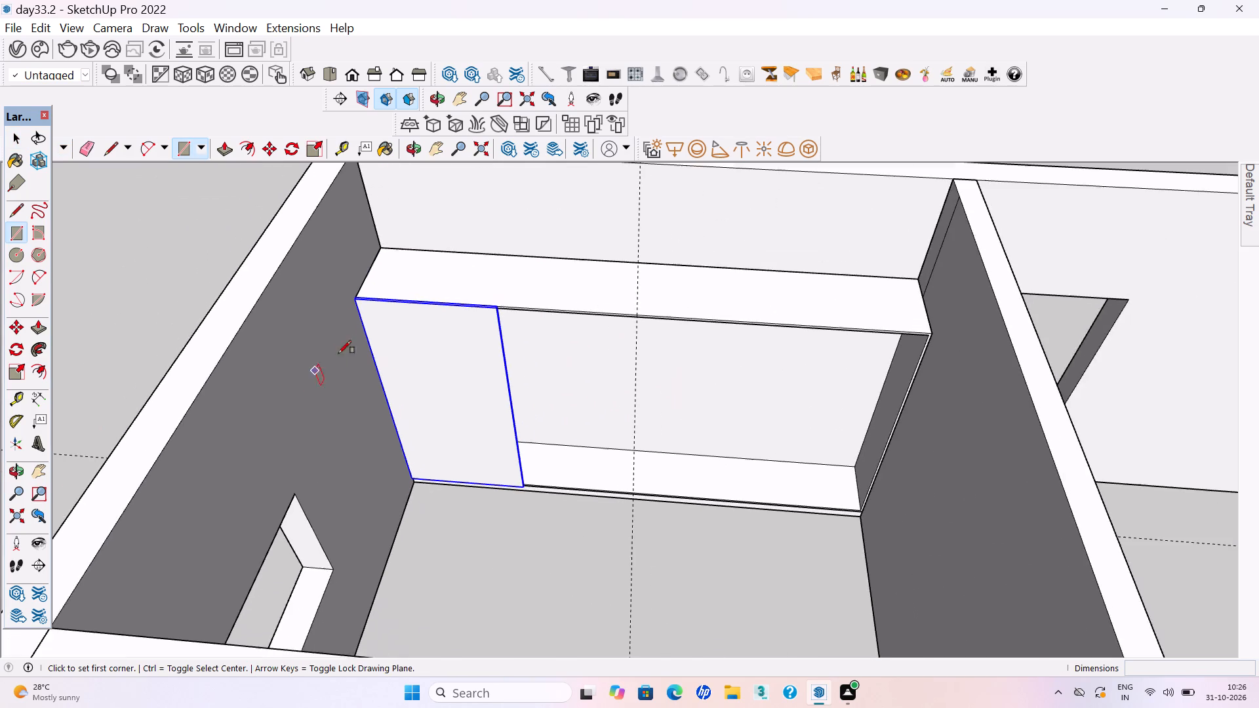
pyautogui.moveTo(687, 281); pyautogui.dragTo(633, 326, button='middle')
pyautogui.scroll(16, 574, 315)
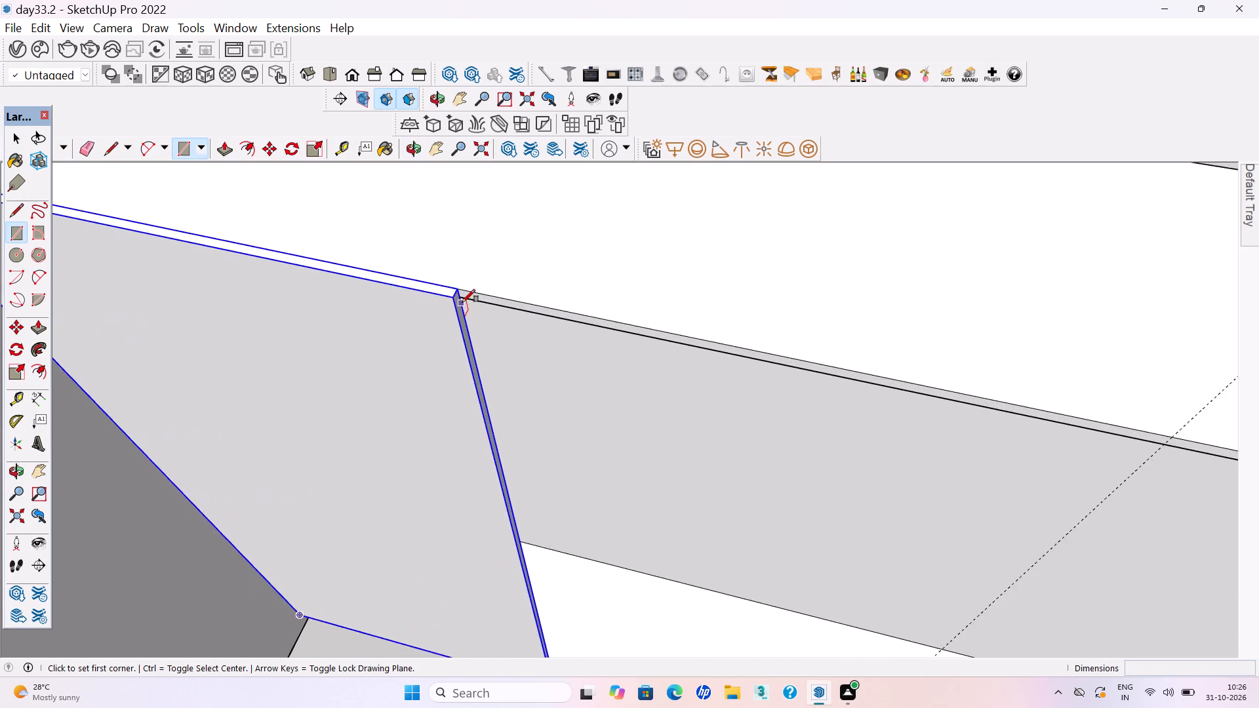
pyautogui.scroll(5, 462, 302)
pyautogui.click(460, 285)
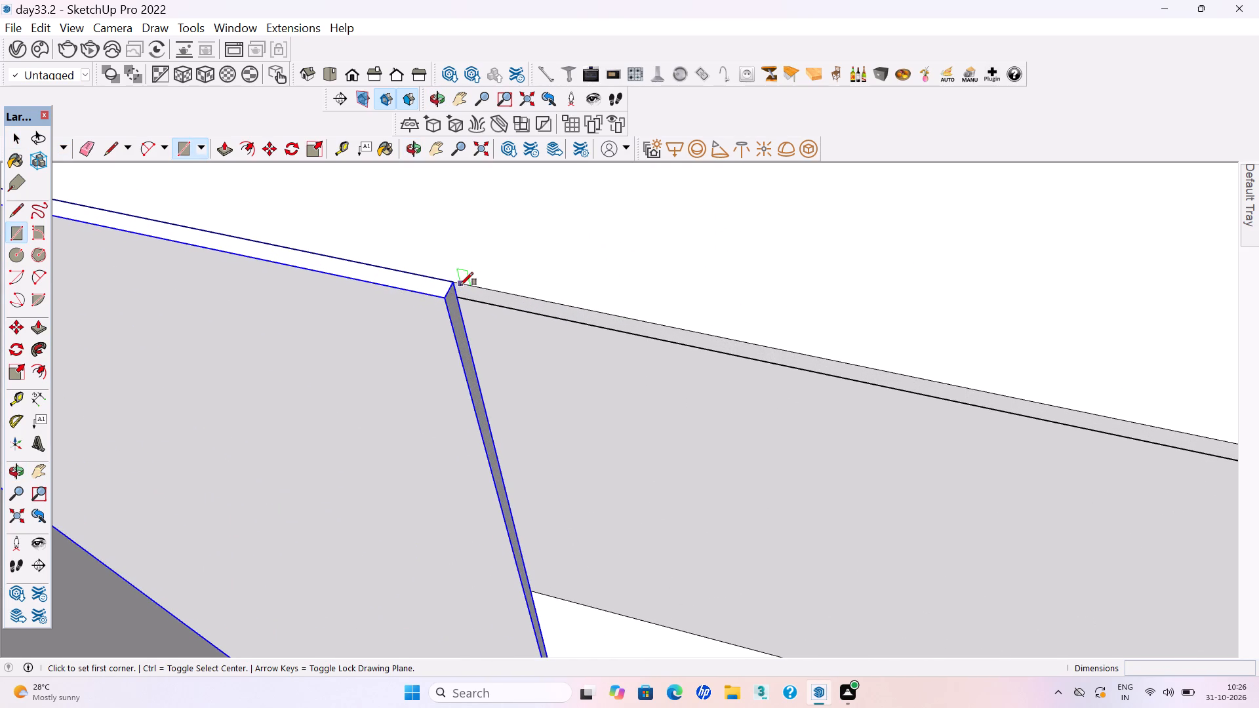
pyautogui.scroll(-14, 480, 277)
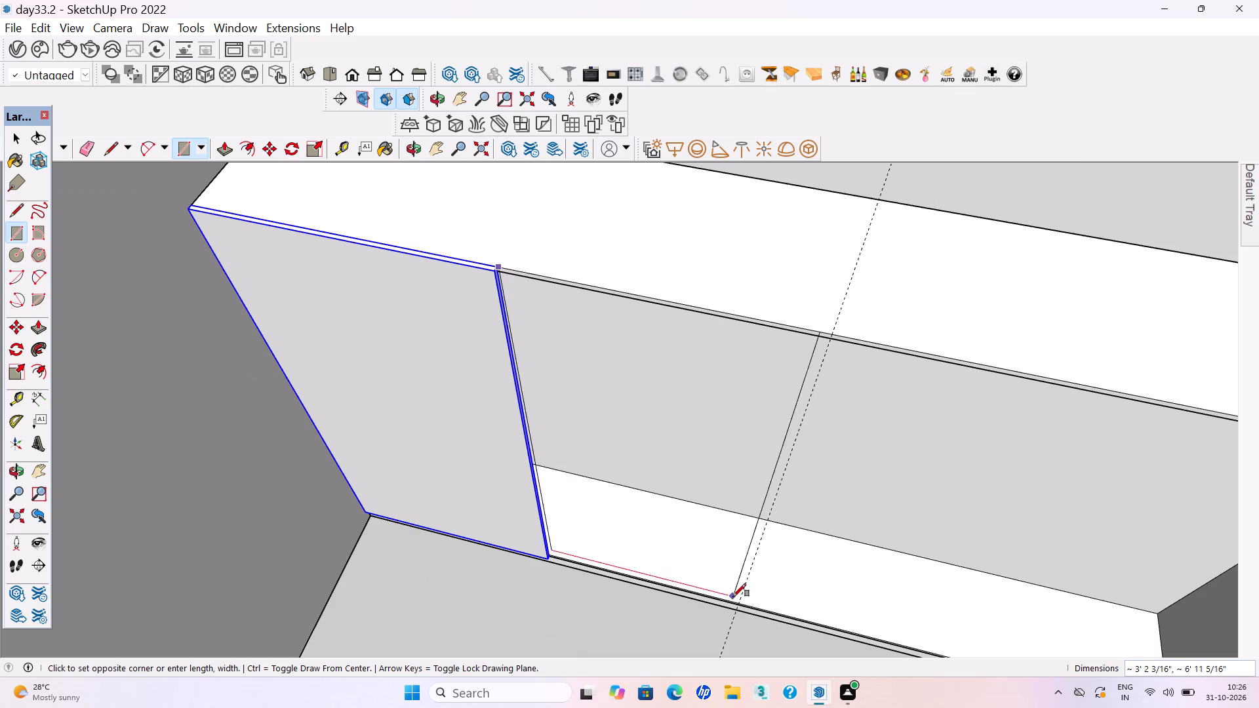
pyautogui.click(737, 601)
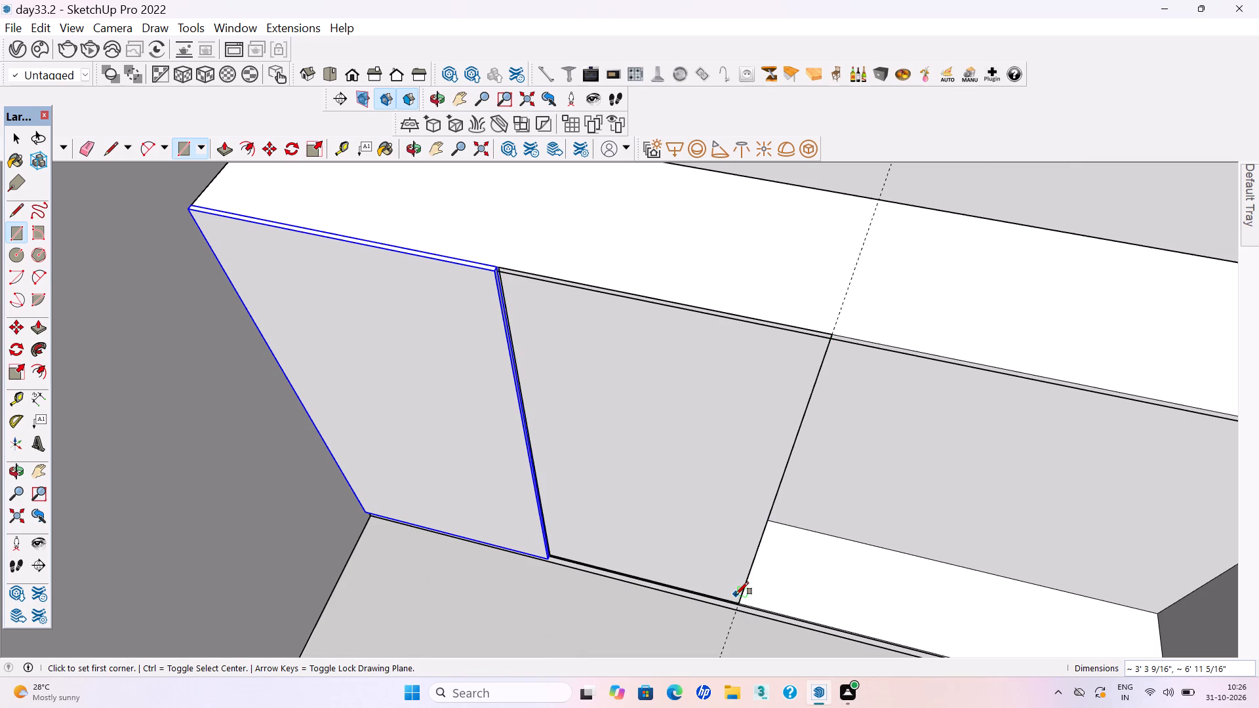
# Pull the second door rectangle out flush with the first door, about 11/16", and make it a group.
pyautogui.press('p')
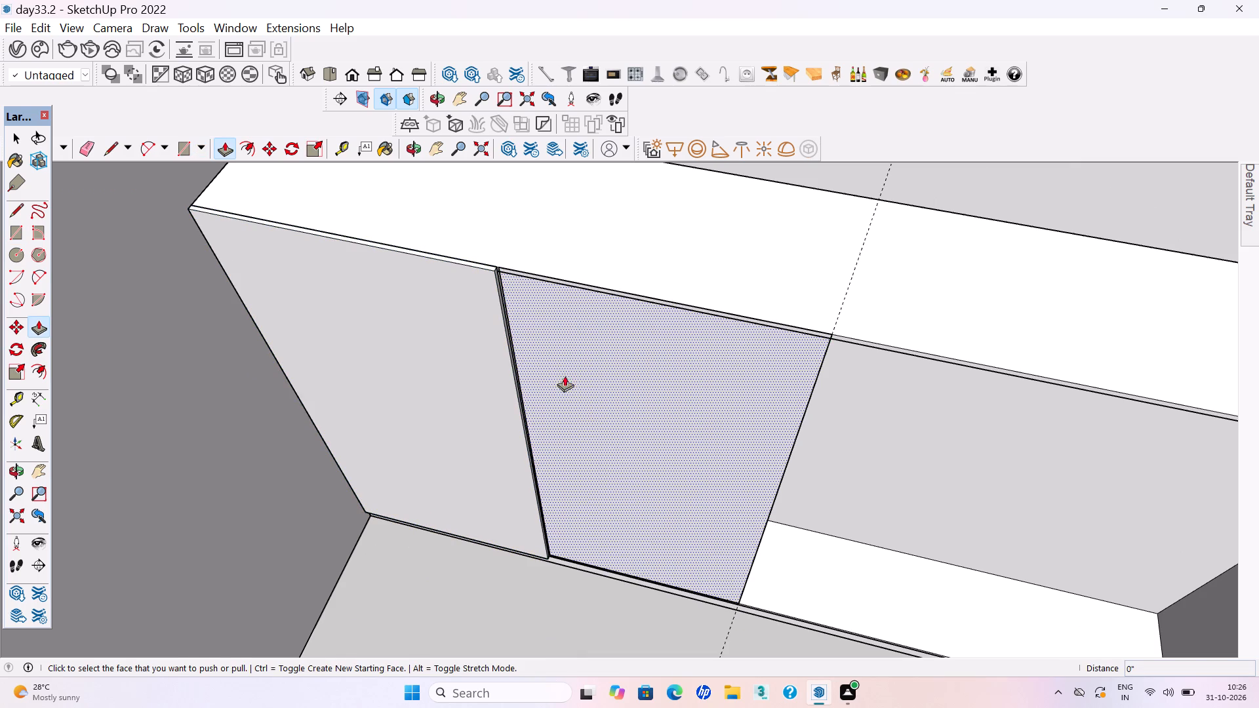
pyautogui.click(512, 287)
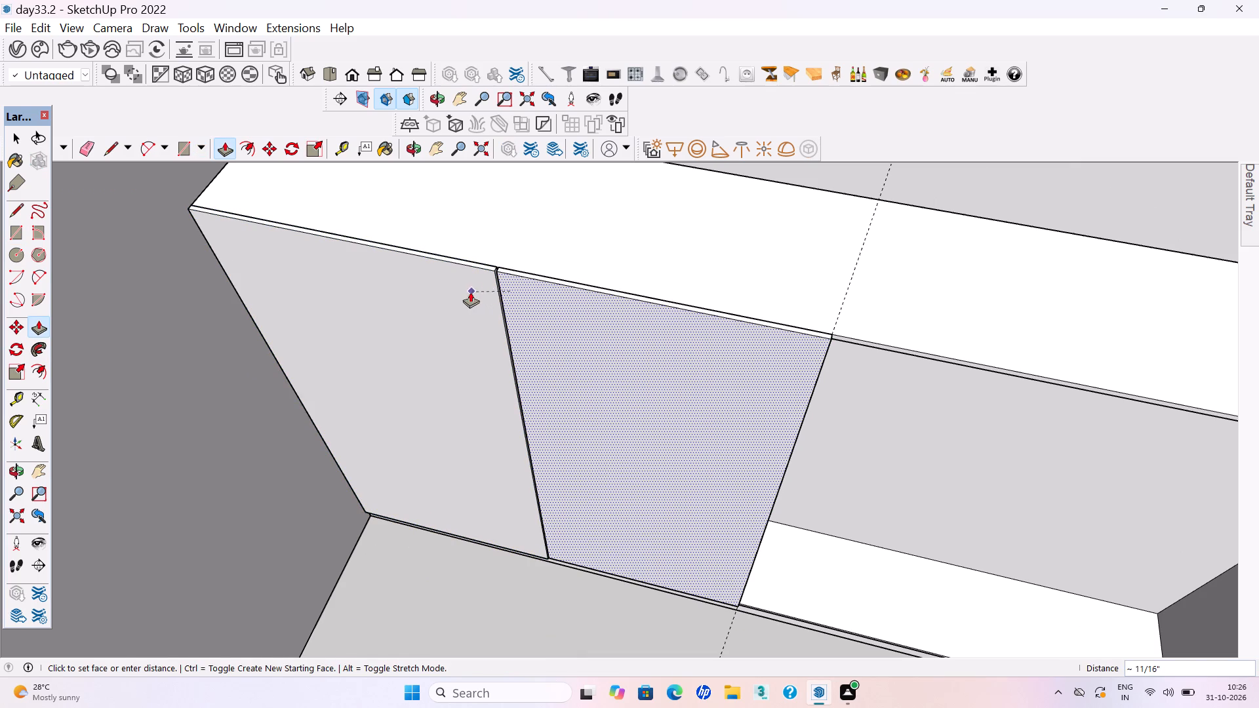
pyautogui.click(470, 292)
pyautogui.press('space')
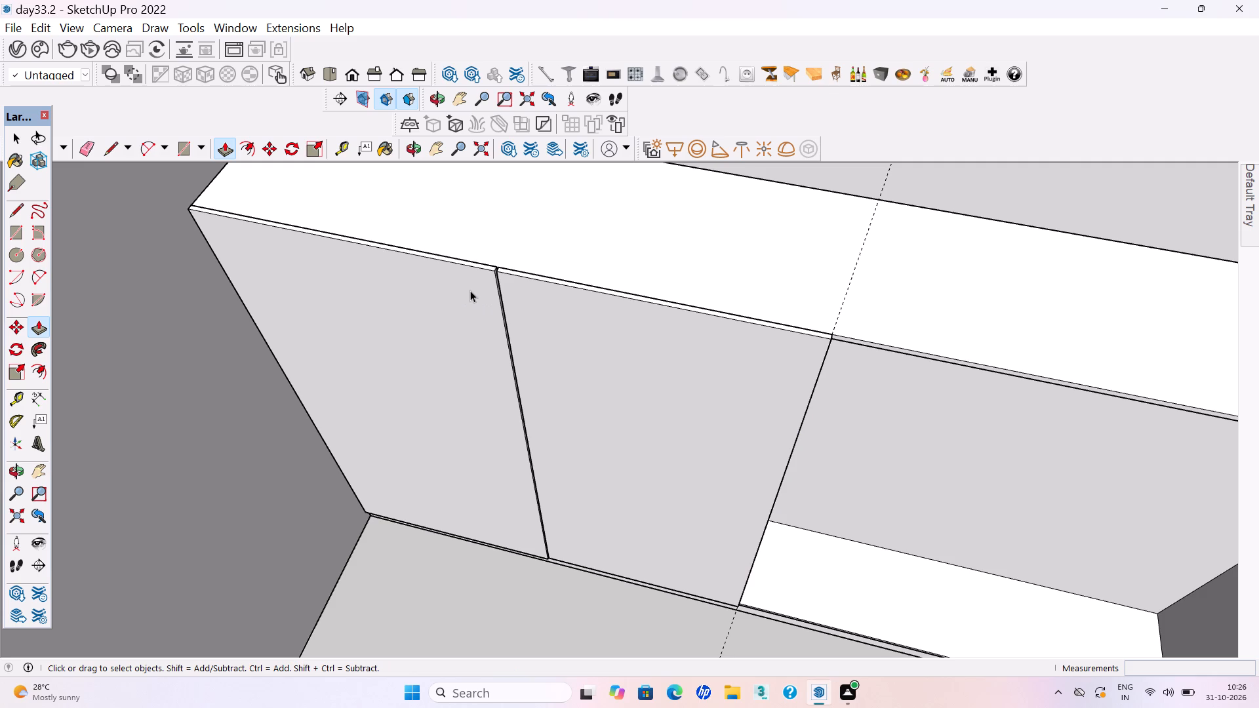
pyautogui.tripleClick(649, 358)
pyautogui.click(649, 358)
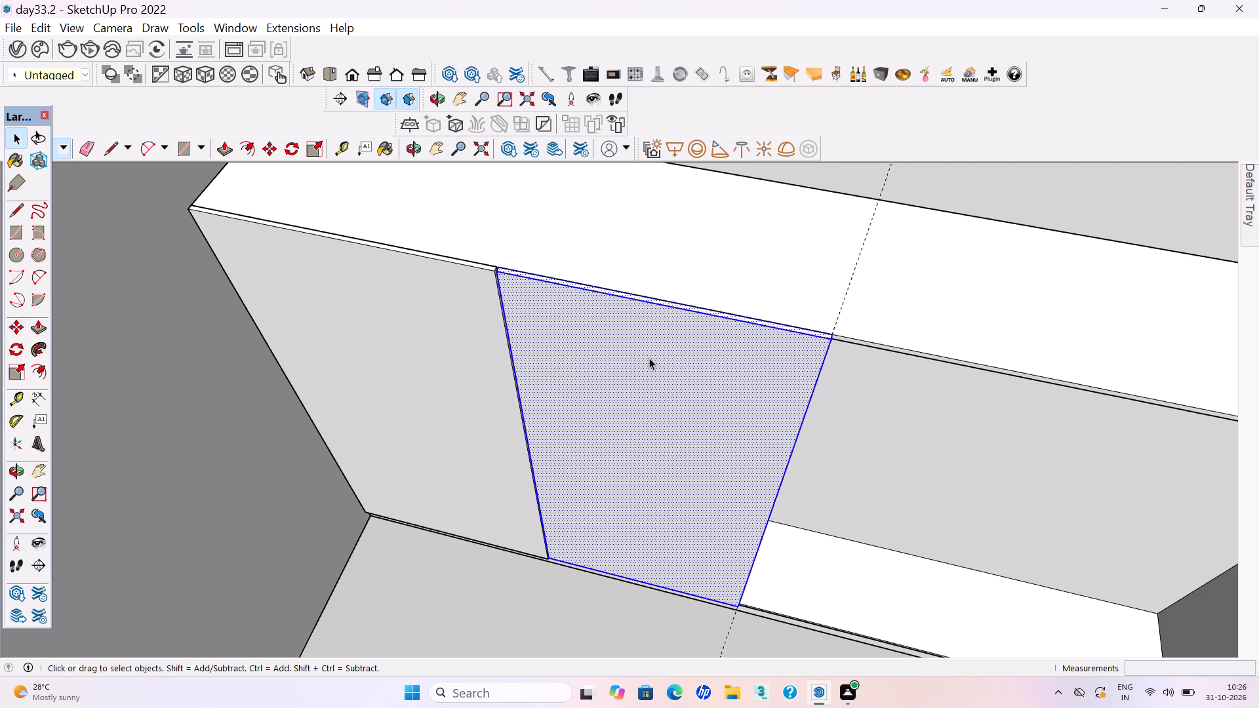
pyautogui.rightClick(649, 358)
pyautogui.click(696, 152)
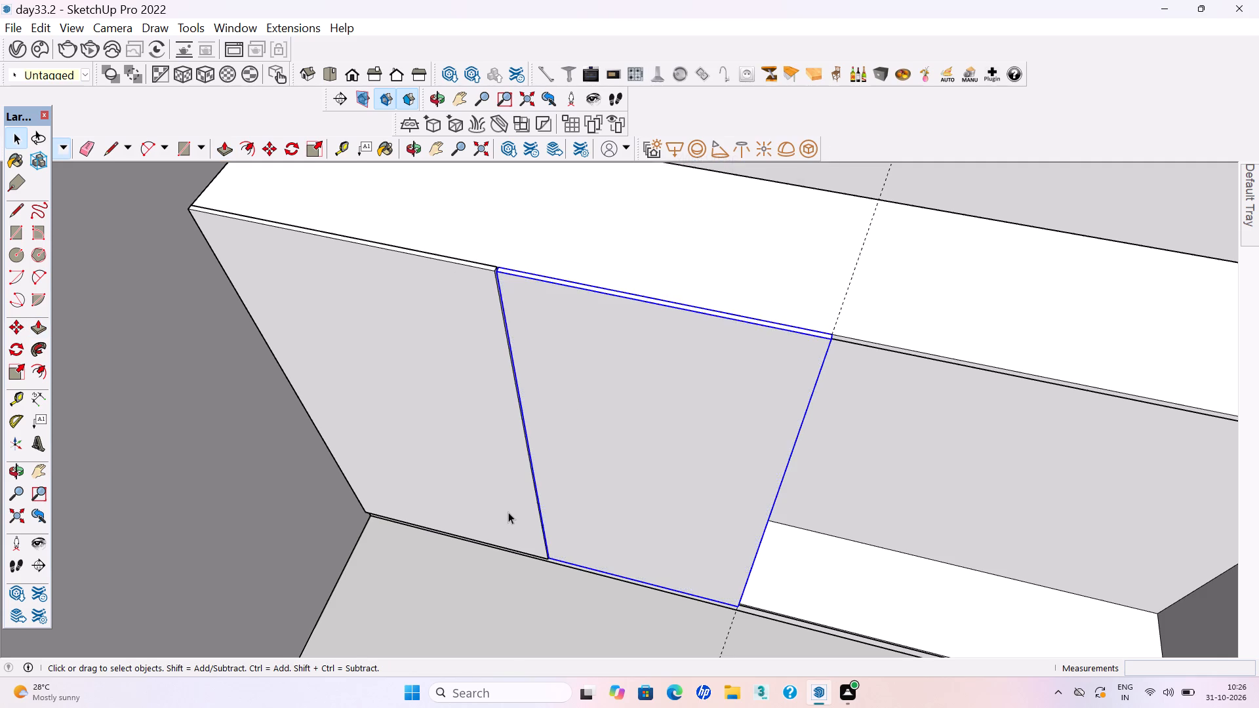
# Draw the third door rectangle on the other side of the centre guide, about 3' 5 13/16" by 6' 11 5/16".
pyautogui.scroll(-5, 508, 512)
pyautogui.scroll(-5, 542, 557)
pyautogui.click(784, 302)
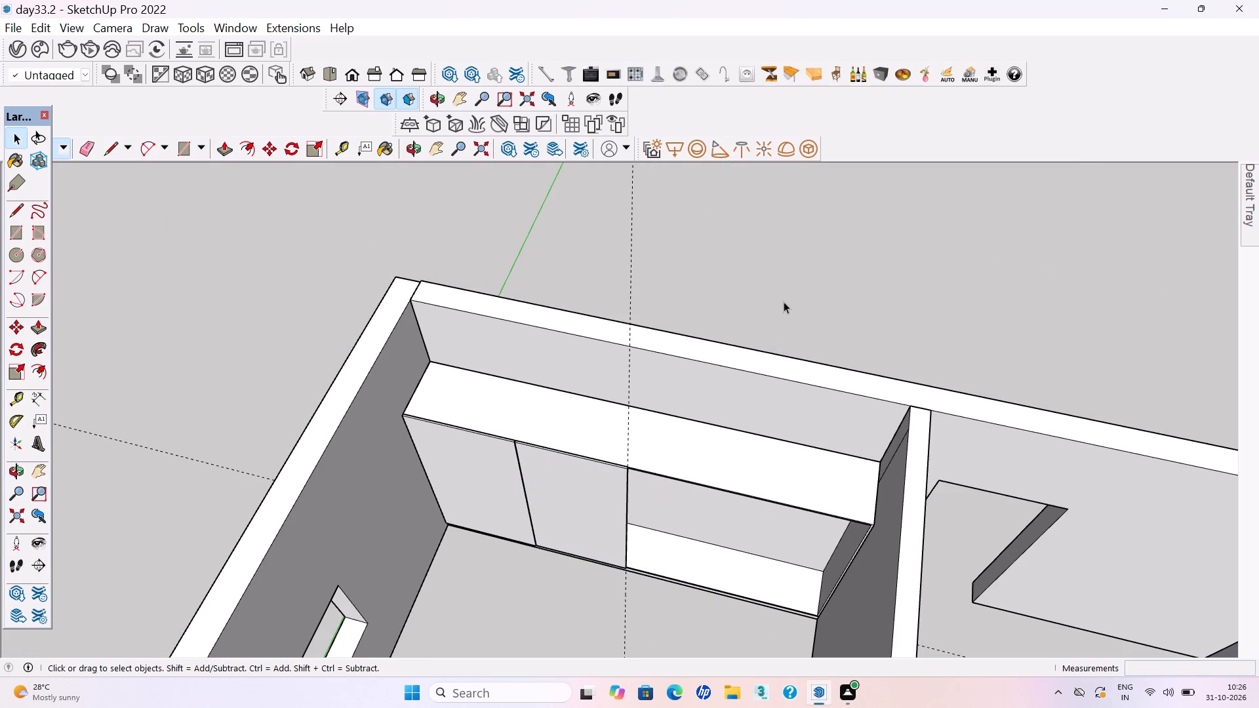
pyautogui.press('r')
pyautogui.scroll(4, 844, 623)
pyautogui.scroll(4, 536, 444)
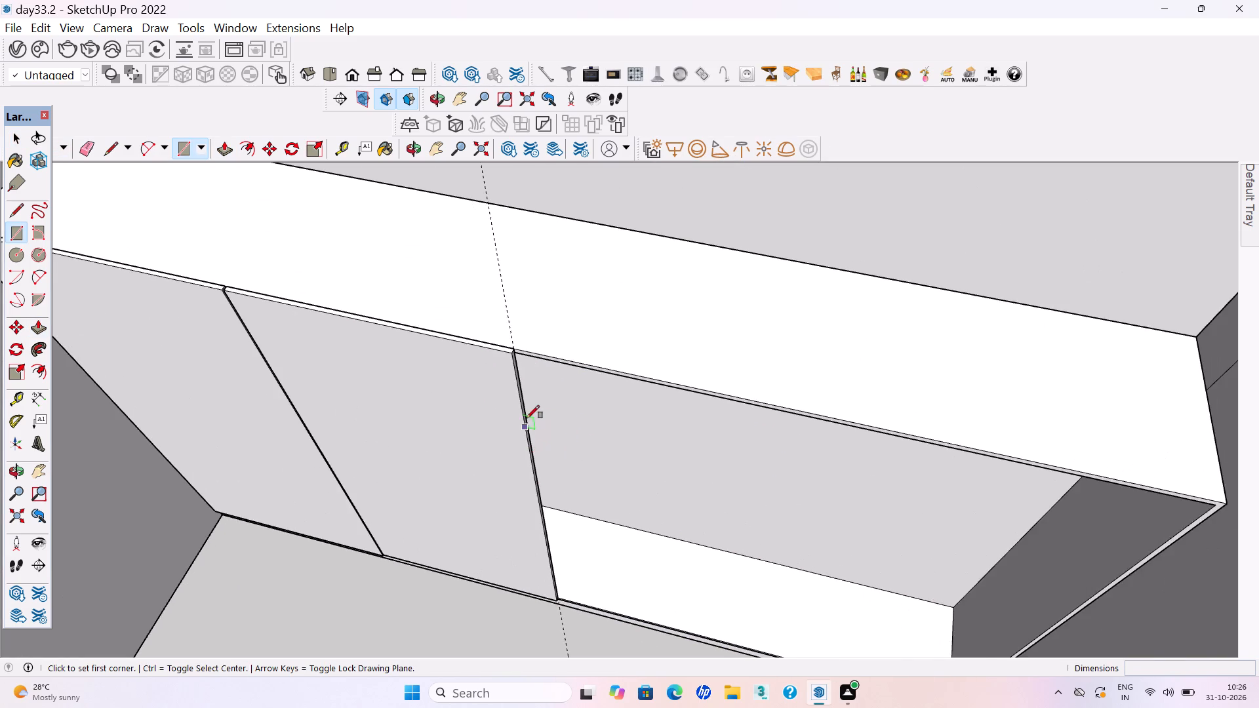
pyautogui.scroll(5, 521, 387)
pyautogui.scroll(8, 506, 324)
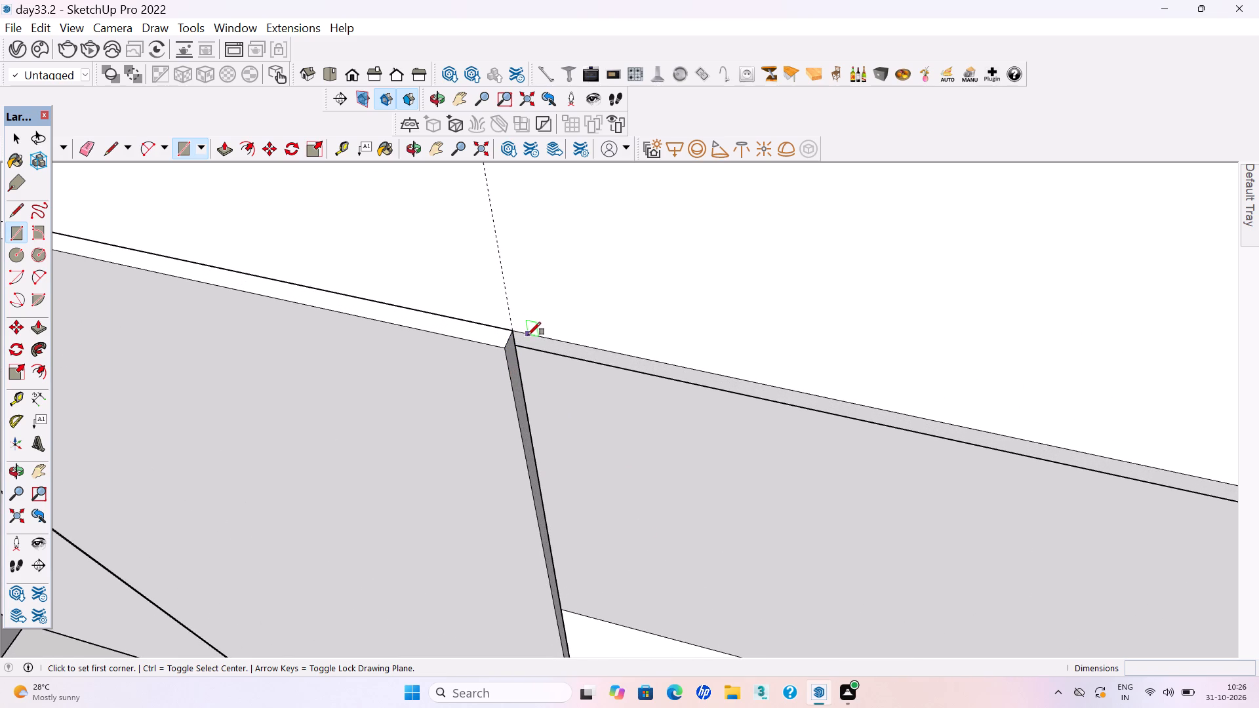
pyautogui.click(523, 333)
pyautogui.scroll(-18, 533, 320)
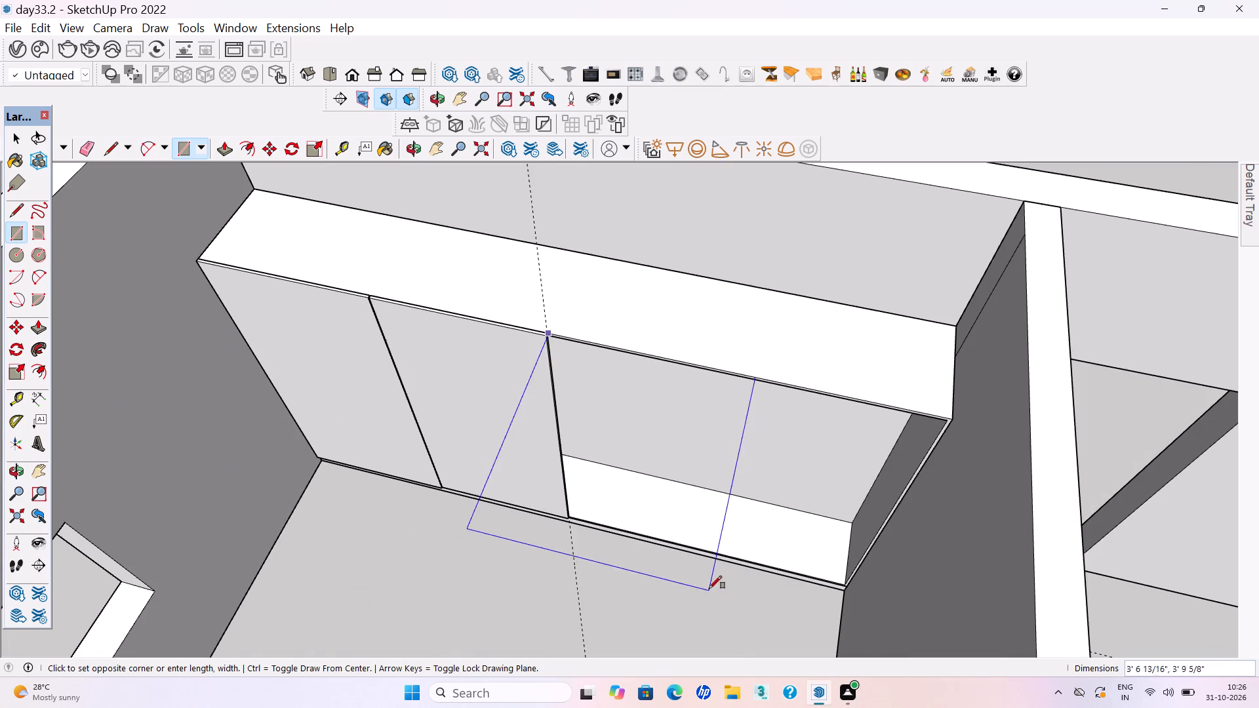
pyautogui.moveTo(709, 587); pyautogui.dragTo(749, 515, button='middle')
pyautogui.click(725, 549)
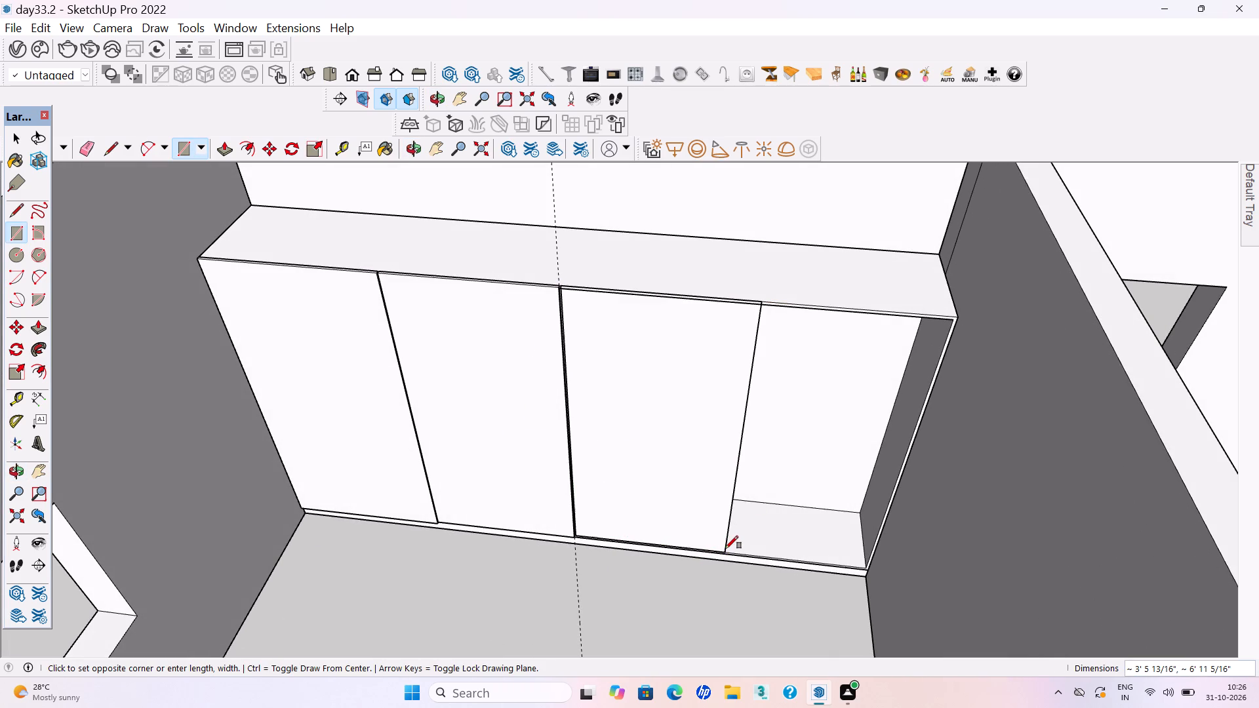
# Pull the third door rectangle out flush with the second door, about 11/16", and make it a group.
pyautogui.press('p')
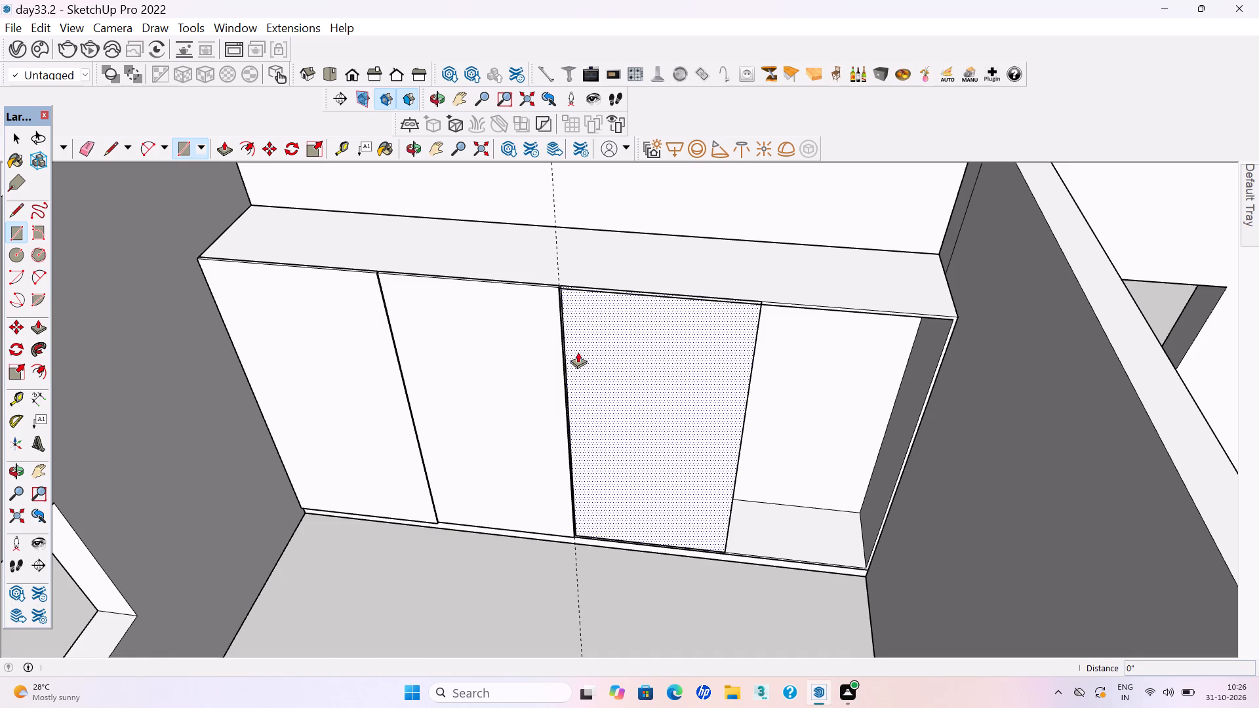
pyautogui.click(572, 307)
pyautogui.click(492, 323)
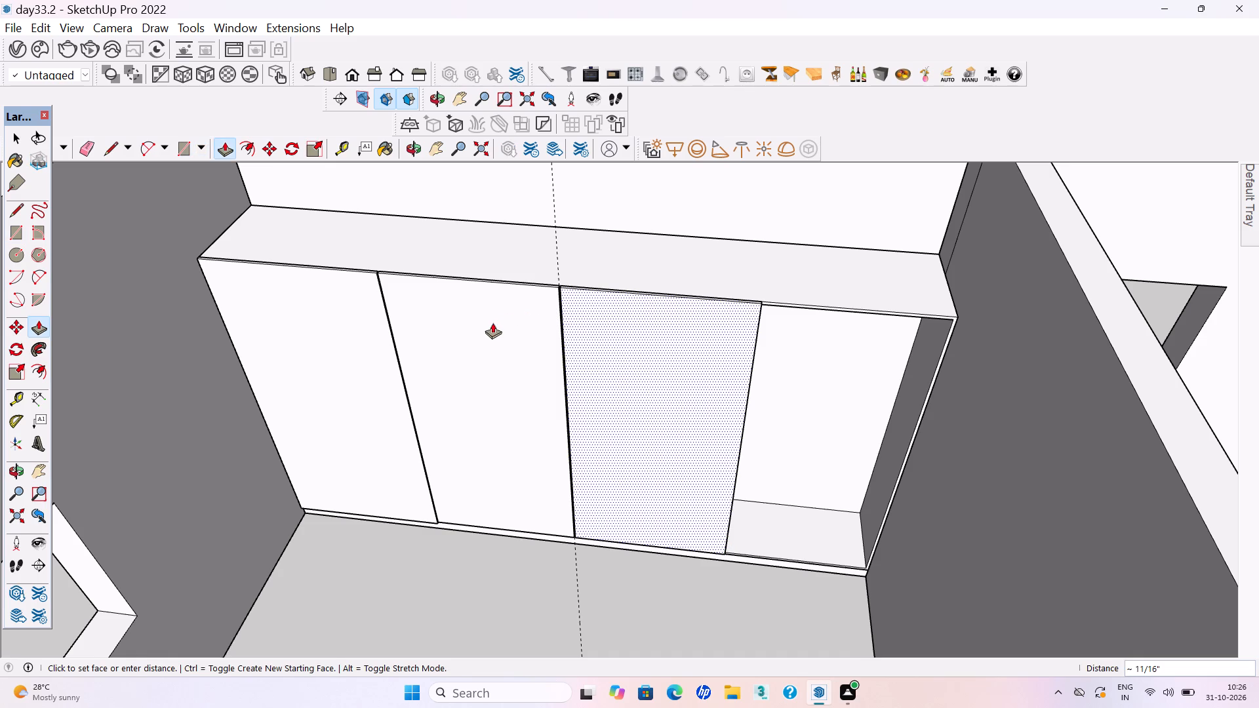
pyautogui.press('space')
pyautogui.tripleClick(648, 409)
pyautogui.rightClick(649, 409)
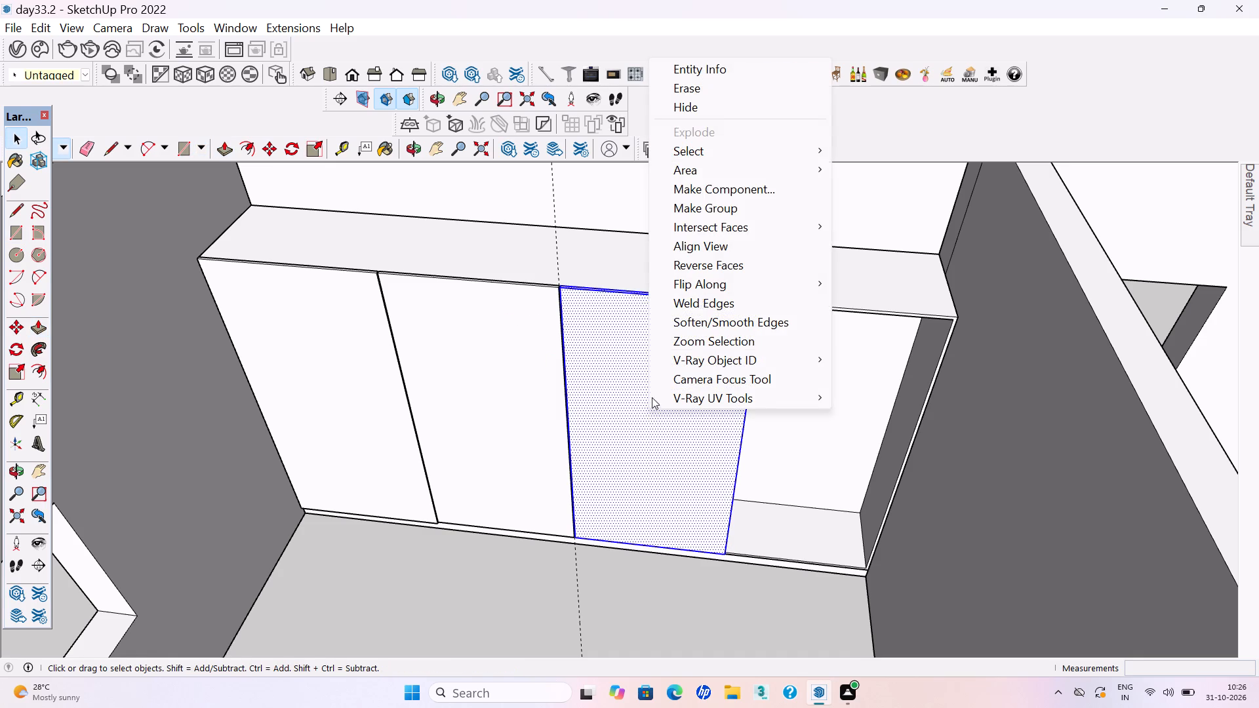
pyautogui.click(716, 208)
# Draw the fourth door rectangle over the remaining wardrobe opening, about 3' 1 7/8" by 6' 11 5/16".
pyautogui.scroll(-3, 487, 509)
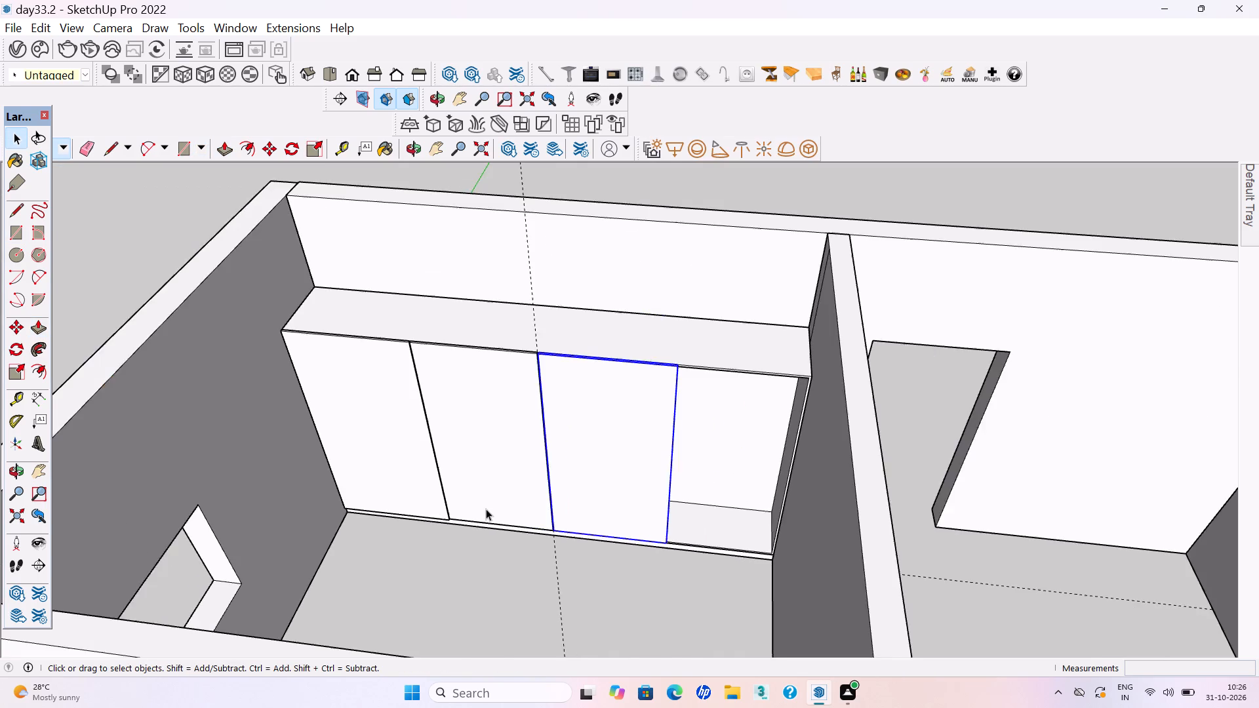
pyautogui.scroll(-3, 486, 509)
pyautogui.press('r')
pyautogui.scroll(4, 696, 405)
pyautogui.scroll(5, 556, 403)
pyautogui.scroll(2, 639, 403)
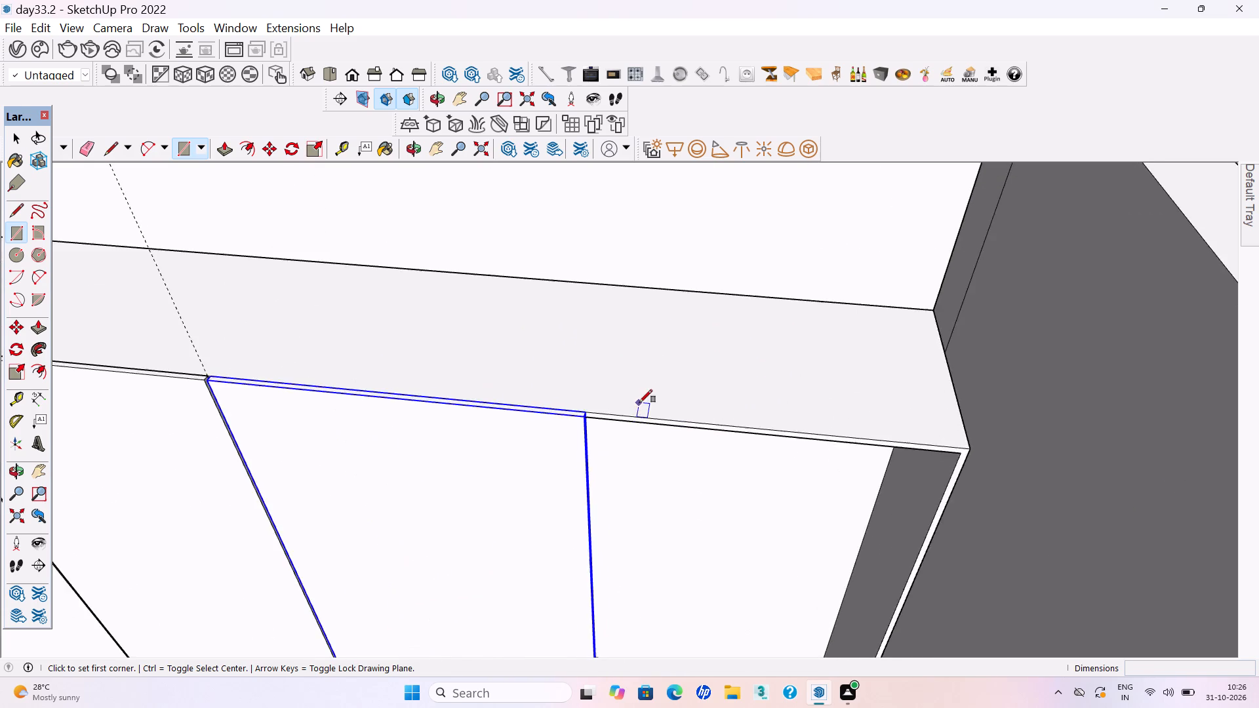
pyautogui.scroll(14, 639, 403)
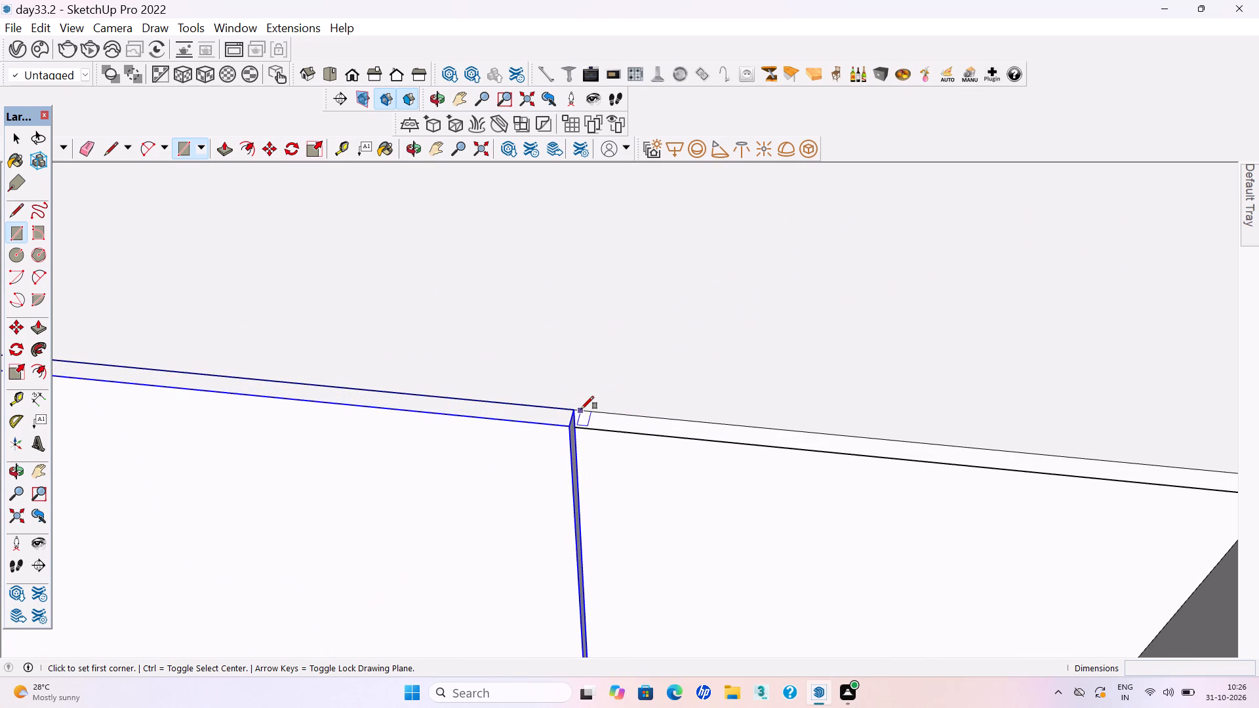
pyautogui.click(581, 409)
pyautogui.scroll(-20, 587, 408)
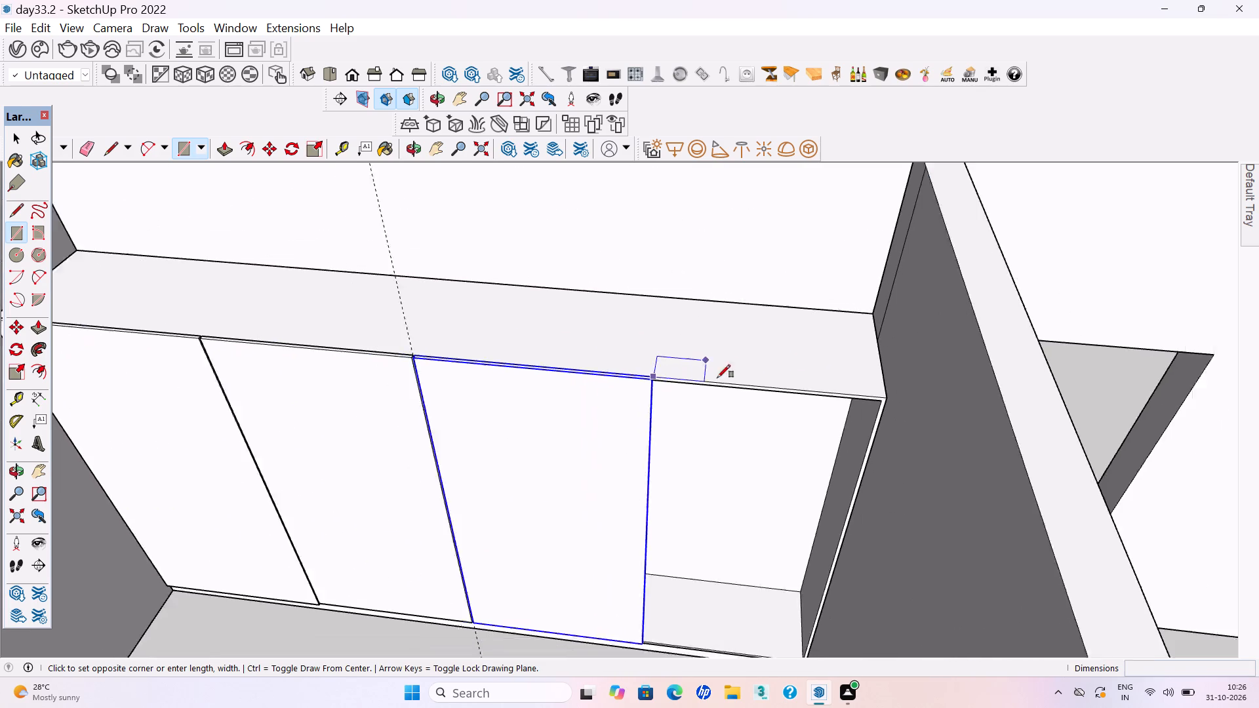
pyautogui.scroll(-1, 717, 378)
pyautogui.click(787, 604)
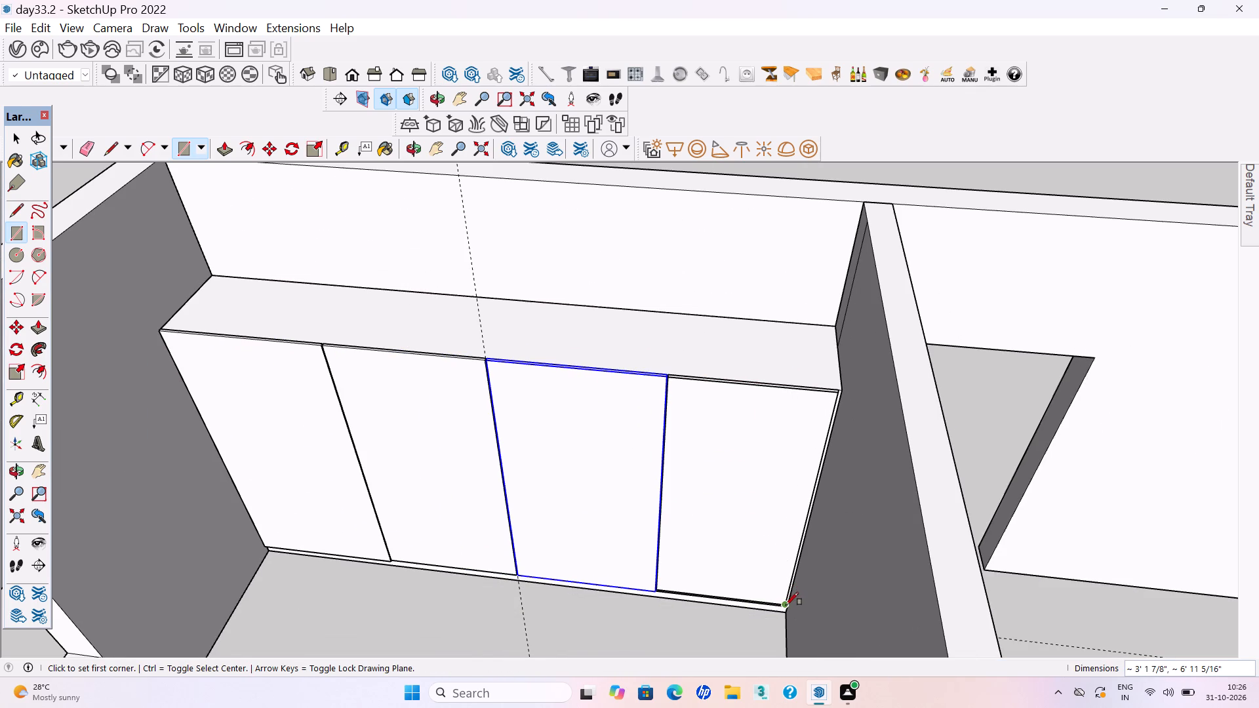
# Pull the fourth door rectangle out flush with the third door, about 11/16", and make it a group.
pyautogui.press('p')
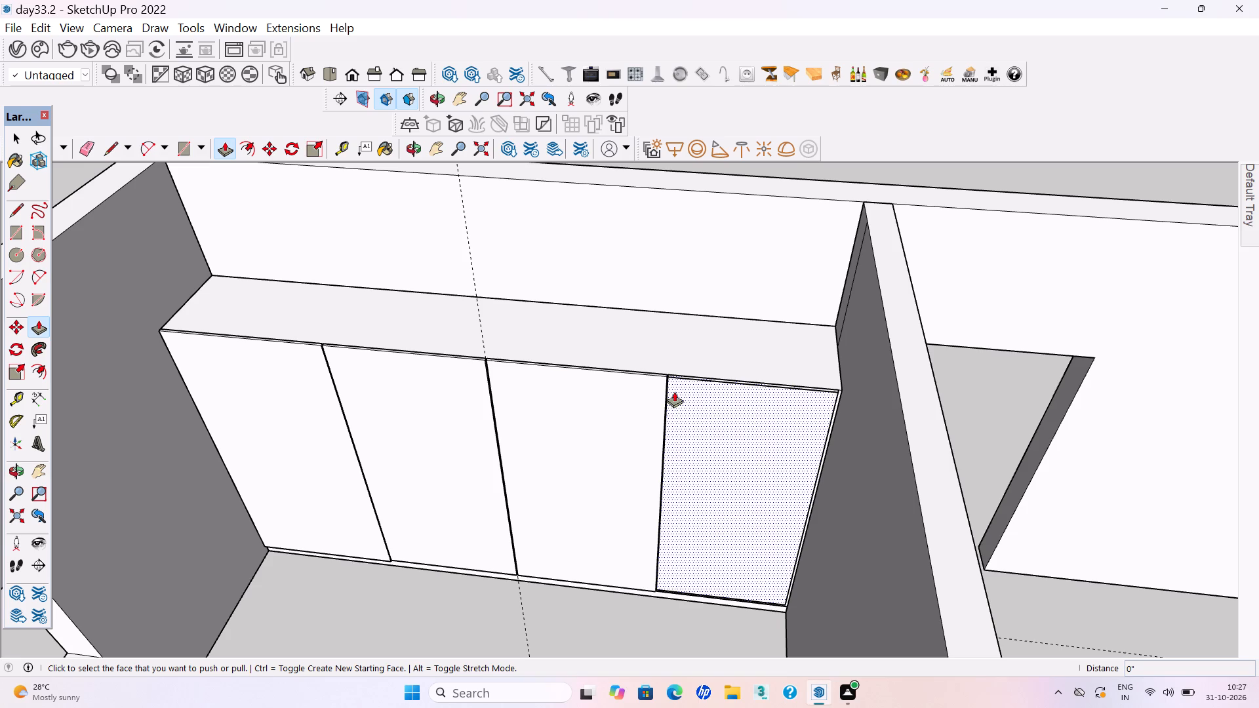
pyautogui.click(673, 390)
pyautogui.click(634, 401)
pyautogui.scroll(2, 694, 375)
pyautogui.press('space')
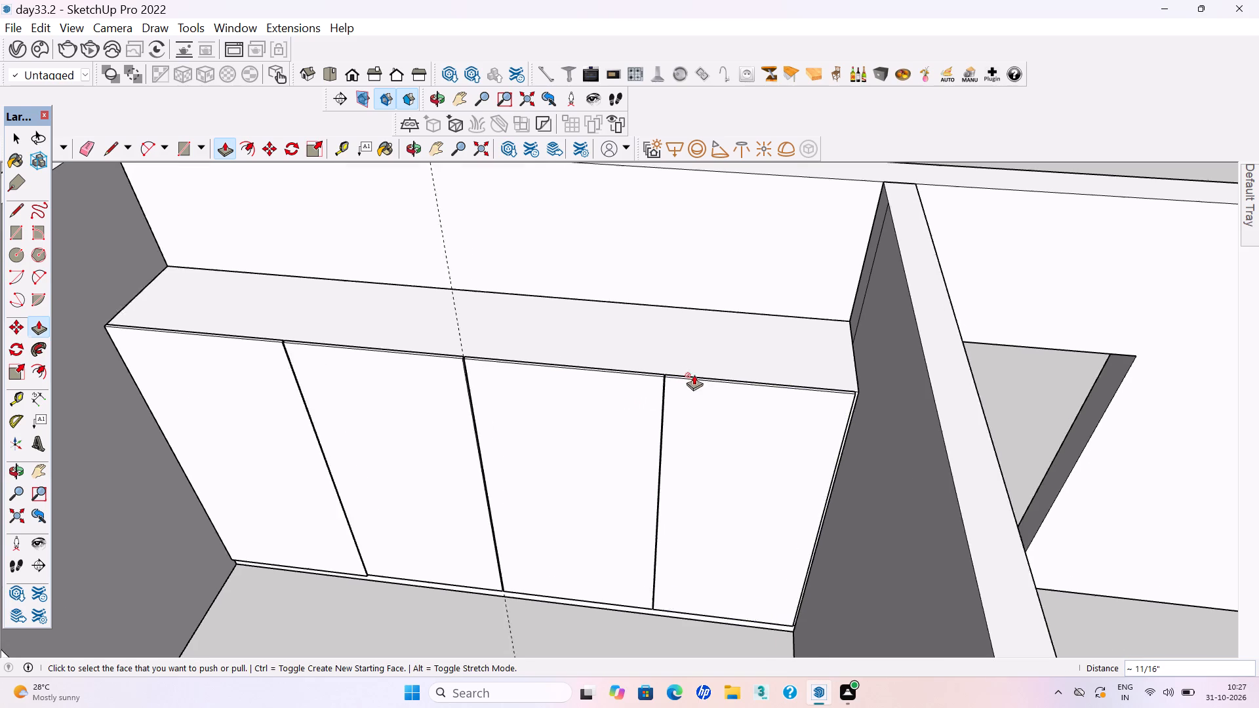
pyautogui.scroll(10, 694, 374)
pyautogui.tripleClick(658, 444)
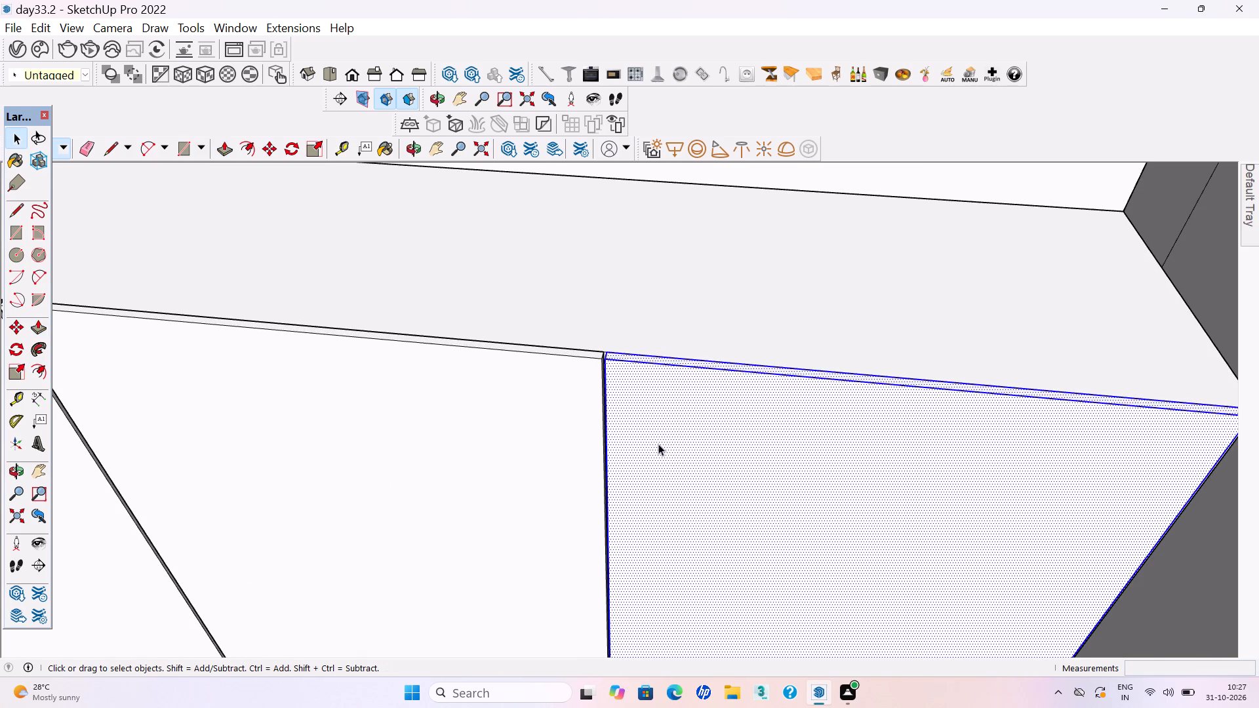
pyautogui.rightClick(658, 444)
pyautogui.click(703, 243)
# Delete the centre guide line running through the wardrobe doors and save the model.
pyautogui.scroll(-3, 631, 509)
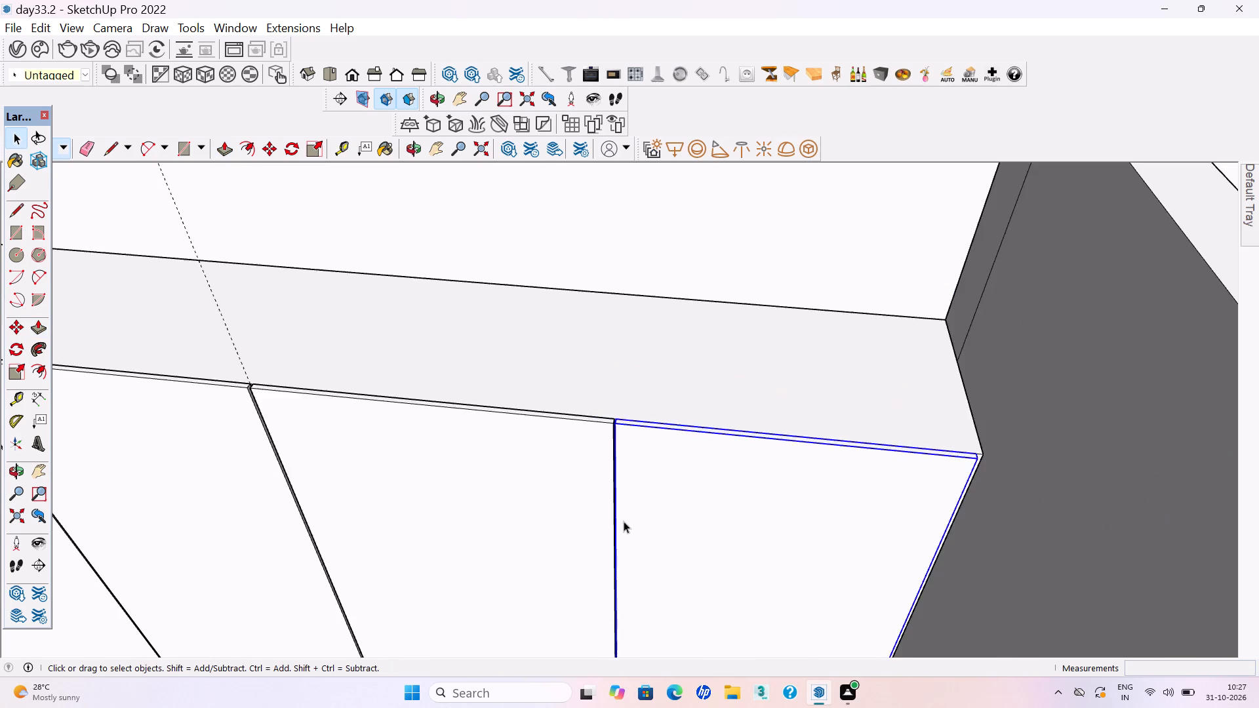
pyautogui.scroll(-18, 624, 521)
pyautogui.click(652, 344)
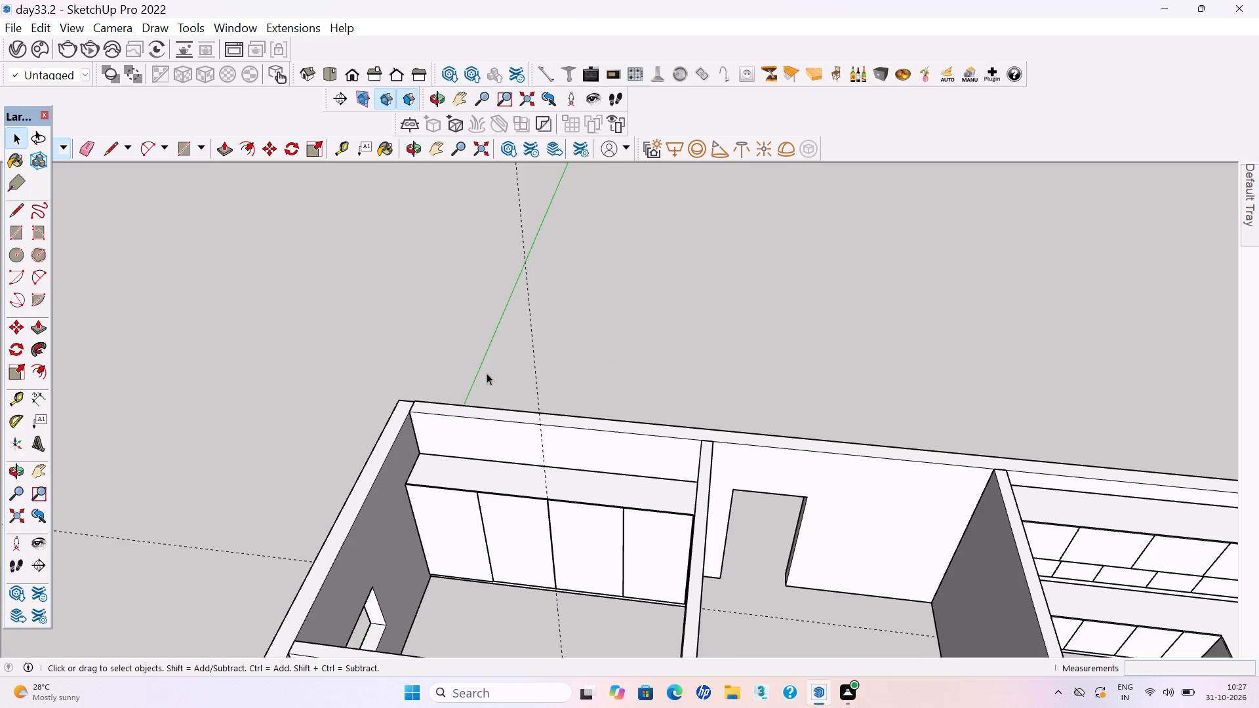
pyautogui.moveTo(514, 373); pyautogui.dragTo(584, 356, button='middle')
pyautogui.moveTo(591, 342); pyautogui.dragTo(502, 243)
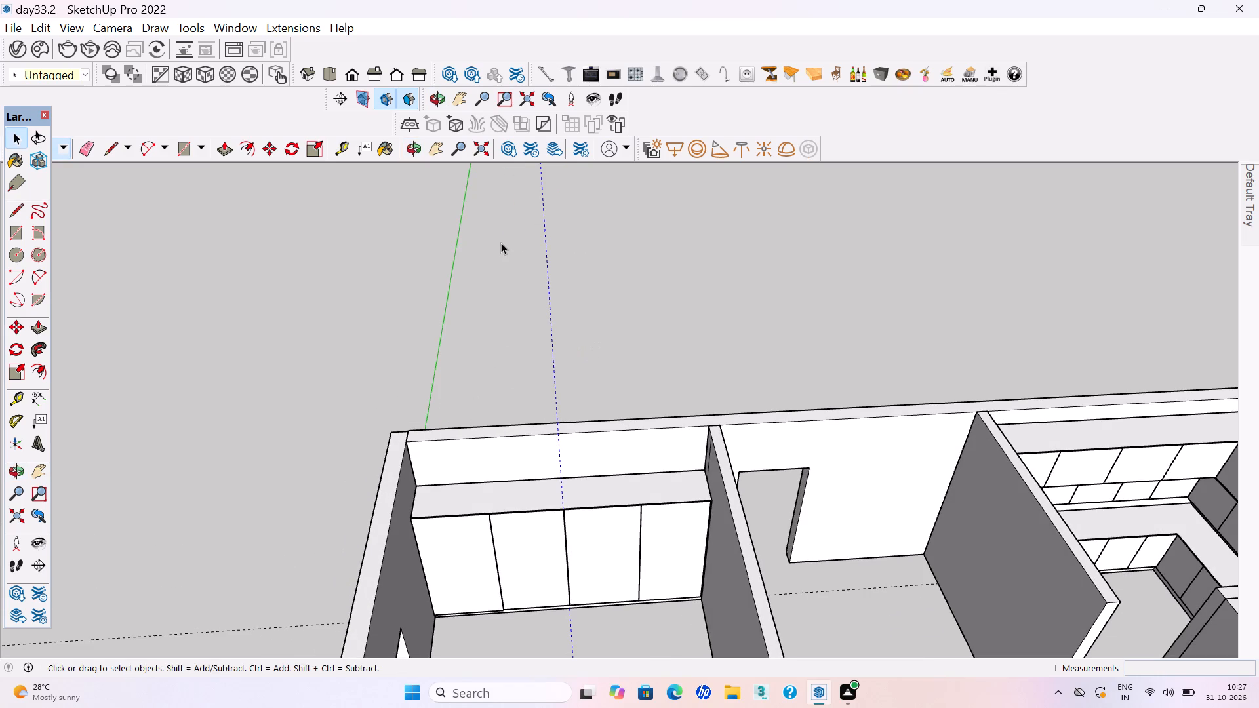
pyautogui.press('Delete')
pyautogui.hotkey('ctrl', 's')
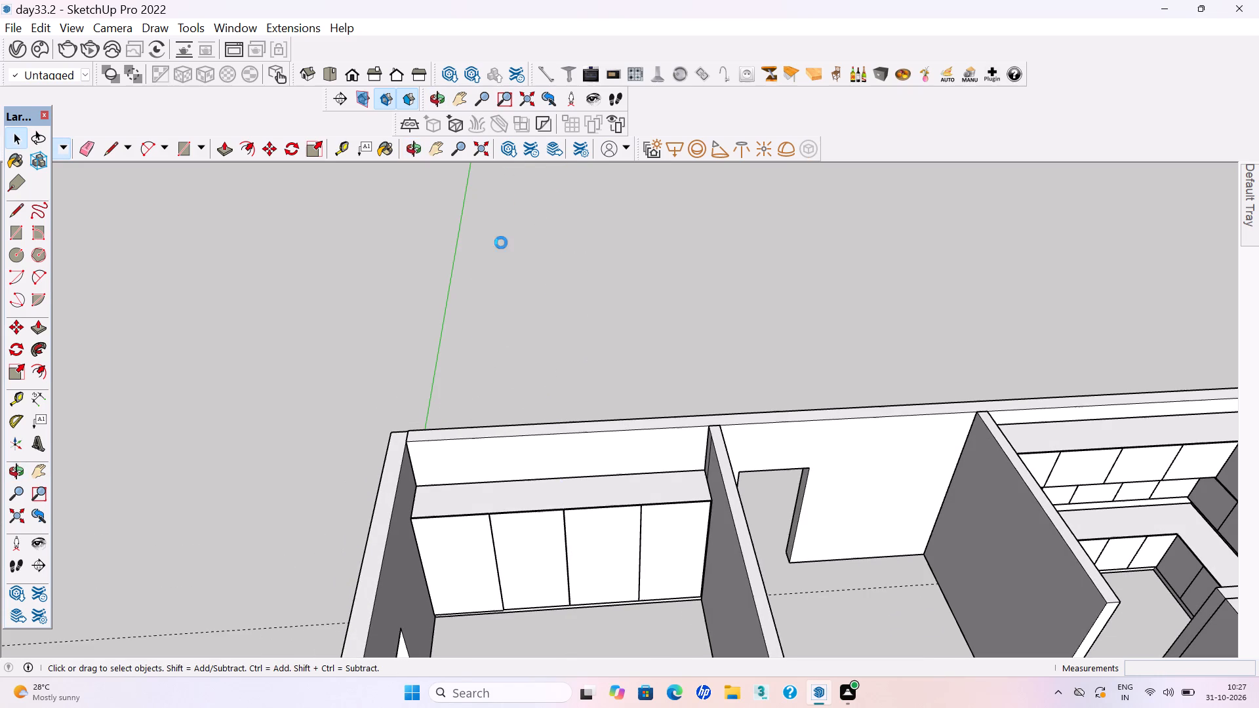
pyautogui.hotkey('ctrl', 's')
pyautogui.hotkey('ctrl', 's')
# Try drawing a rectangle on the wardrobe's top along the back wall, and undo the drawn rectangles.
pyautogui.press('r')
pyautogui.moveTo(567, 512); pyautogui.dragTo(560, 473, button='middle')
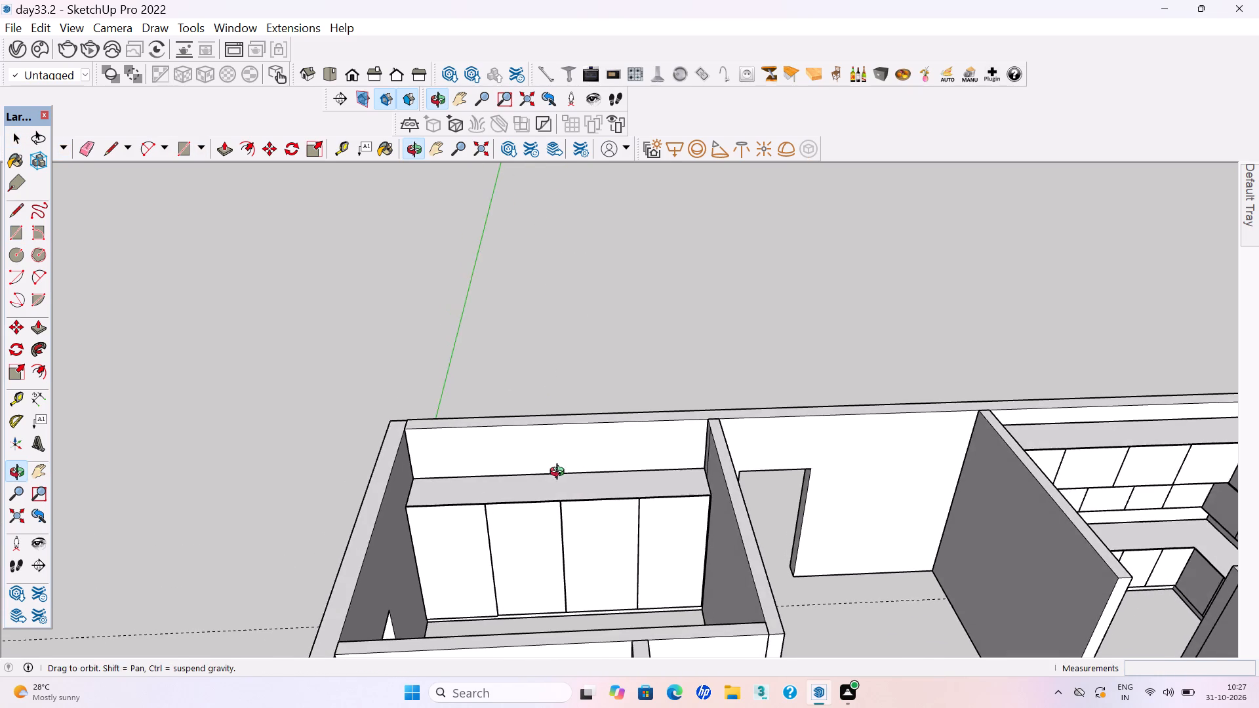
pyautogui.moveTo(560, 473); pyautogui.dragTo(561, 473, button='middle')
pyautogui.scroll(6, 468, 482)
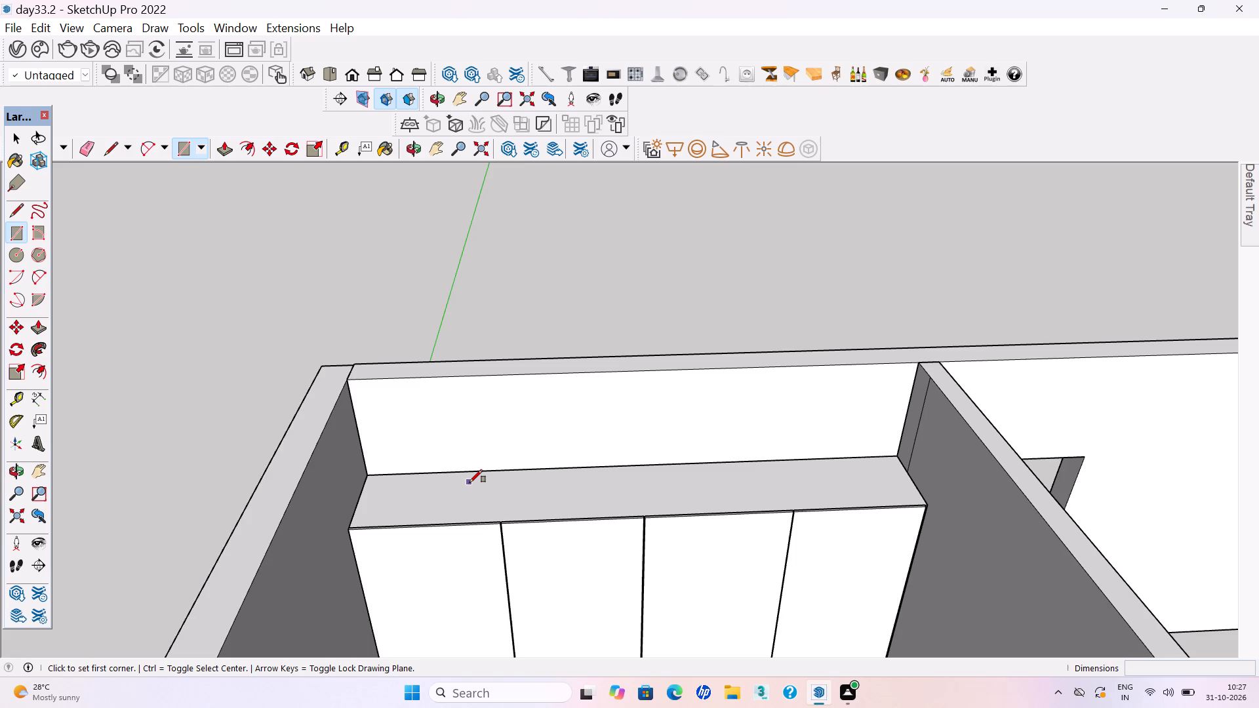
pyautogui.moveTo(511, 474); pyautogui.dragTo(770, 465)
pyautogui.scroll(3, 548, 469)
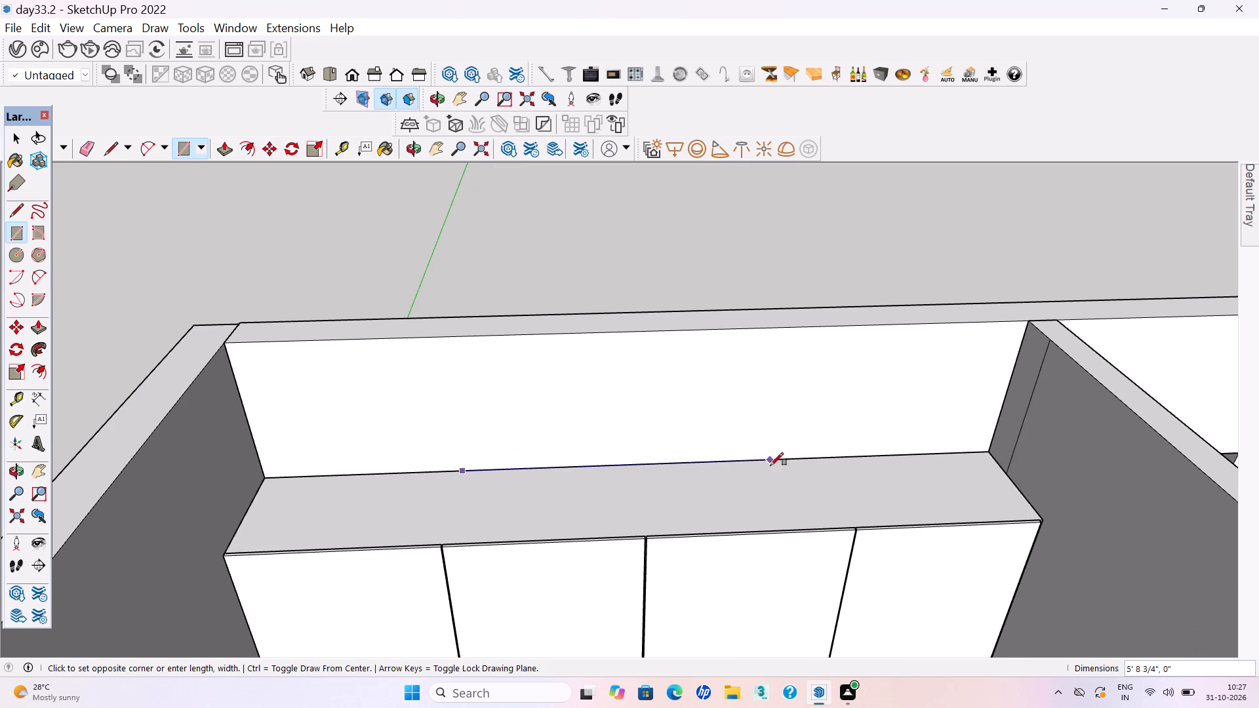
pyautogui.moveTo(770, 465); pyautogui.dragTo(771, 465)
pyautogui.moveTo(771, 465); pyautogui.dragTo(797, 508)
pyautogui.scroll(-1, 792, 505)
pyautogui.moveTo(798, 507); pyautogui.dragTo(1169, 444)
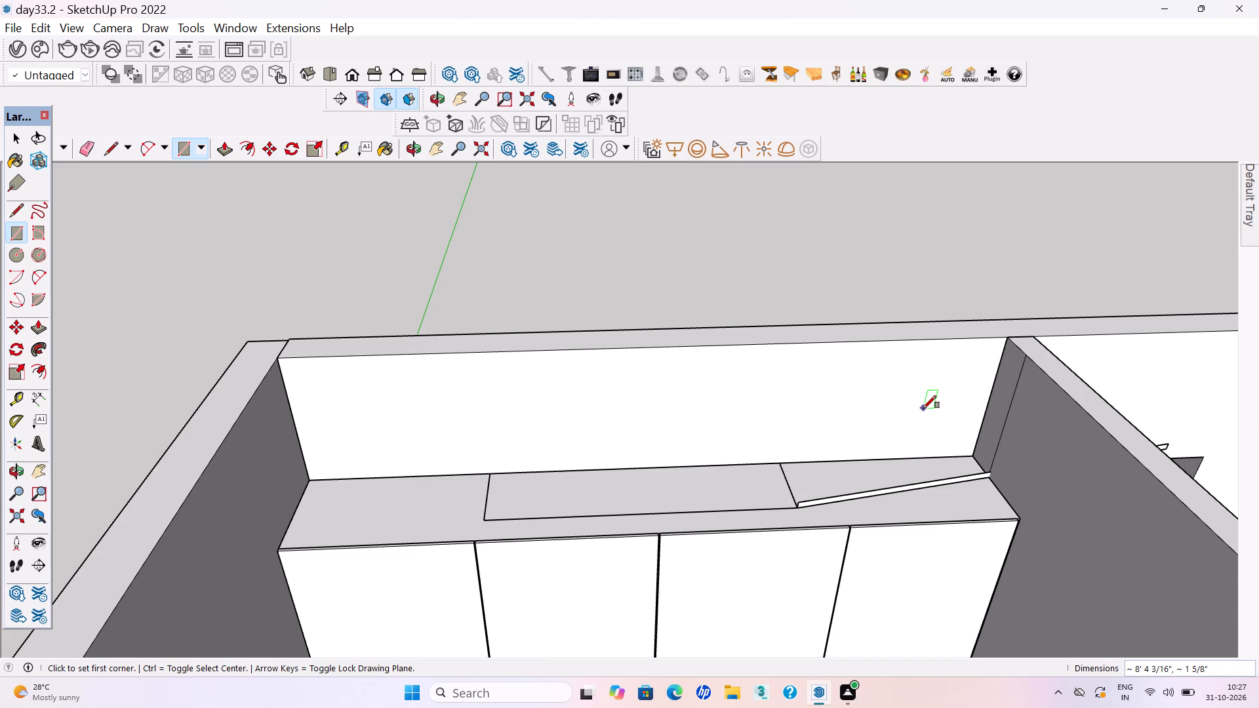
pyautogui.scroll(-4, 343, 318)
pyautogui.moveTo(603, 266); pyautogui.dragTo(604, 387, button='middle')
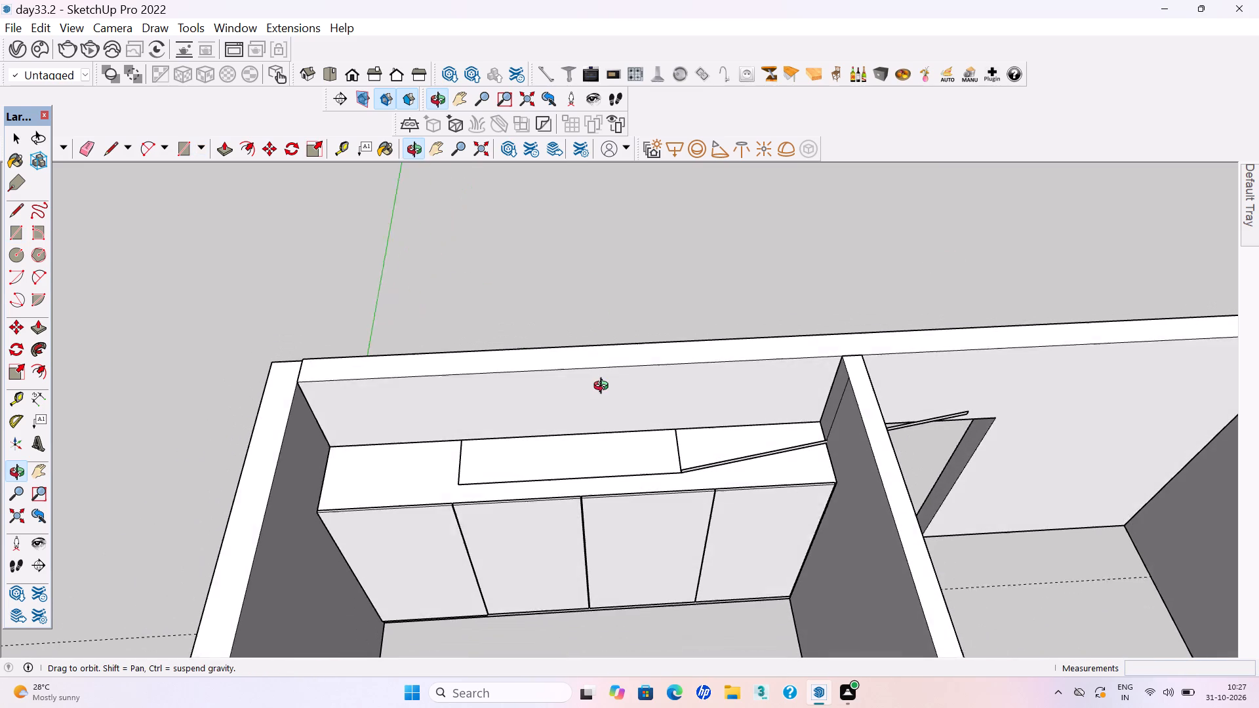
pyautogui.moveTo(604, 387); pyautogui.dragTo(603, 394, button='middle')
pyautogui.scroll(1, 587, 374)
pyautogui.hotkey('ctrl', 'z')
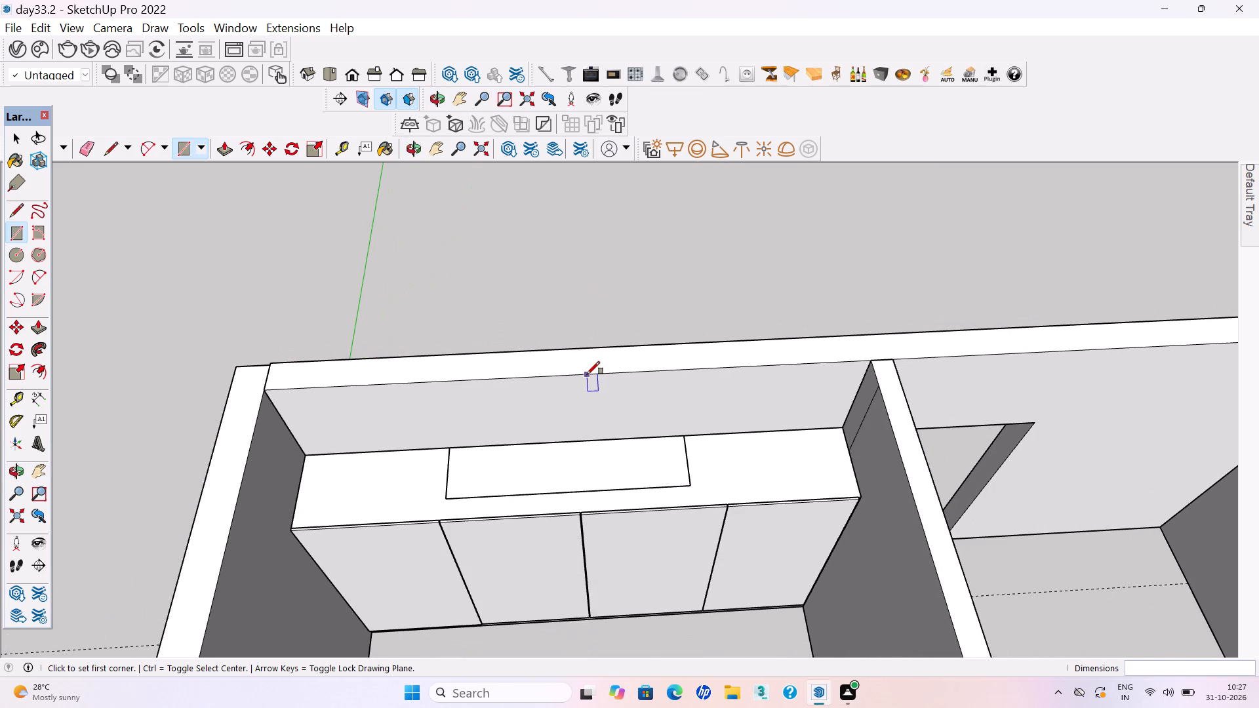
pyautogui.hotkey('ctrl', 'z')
# Draw a full-width rectangle on the back wall above the wardrobe, about 13' 6" by 2' 3 11/16", and make it a group.
pyautogui.scroll(-3, 589, 294)
pyautogui.moveTo(605, 389); pyautogui.dragTo(594, 283, button='middle')
pyautogui.scroll(4, 378, 414)
pyautogui.click(369, 374)
pyautogui.scroll(-3, 374, 369)
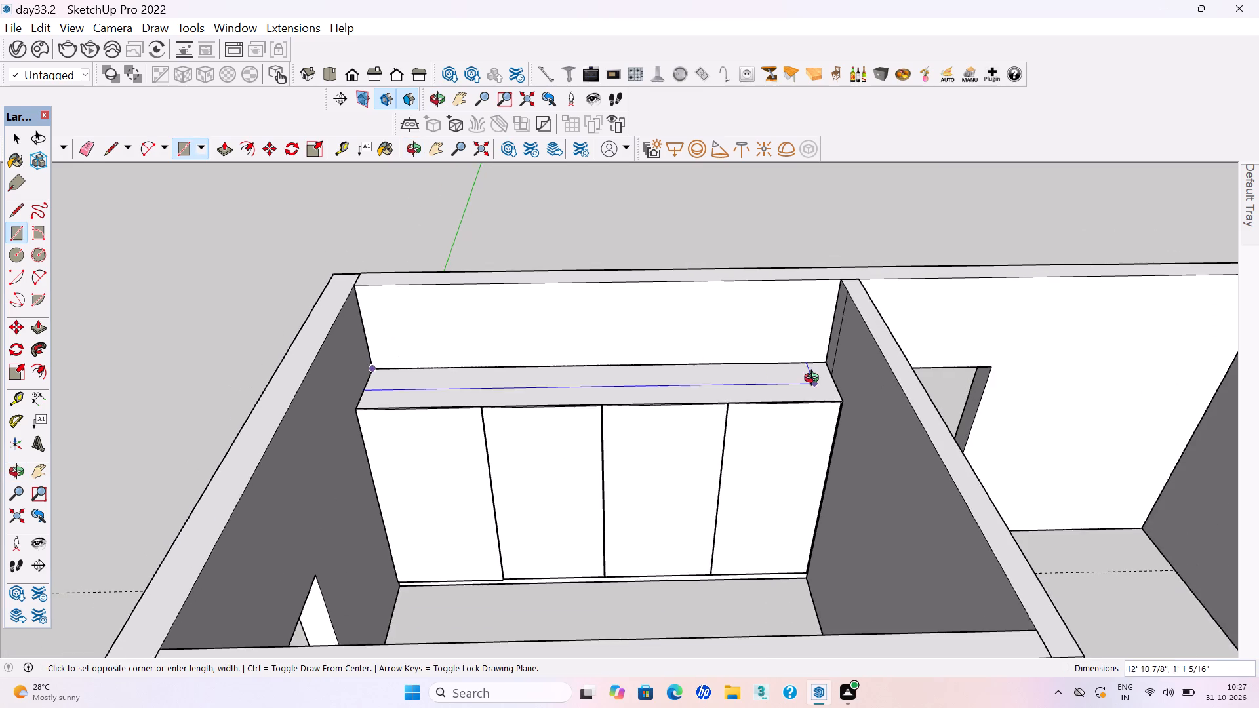
pyautogui.moveTo(814, 381); pyautogui.dragTo(816, 324, button='middle')
pyautogui.scroll(7, 821, 311)
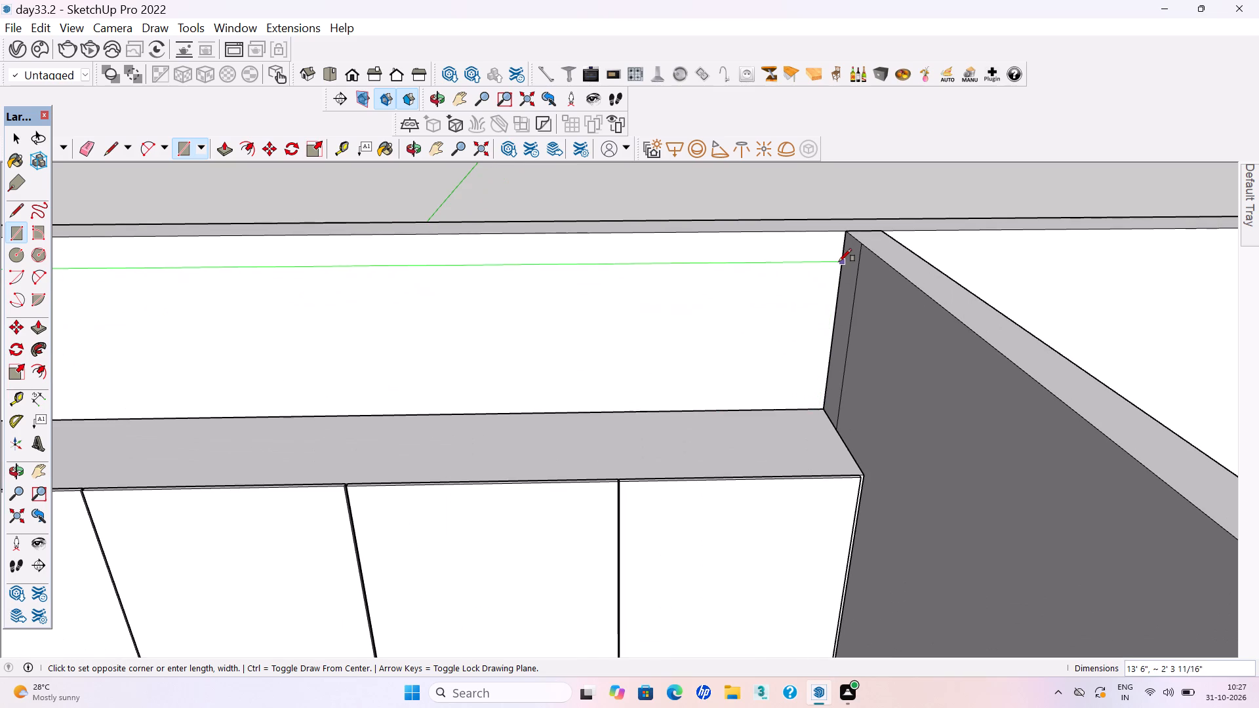
pyautogui.click(839, 261)
pyautogui.press('space')
pyautogui.doubleClick(723, 350)
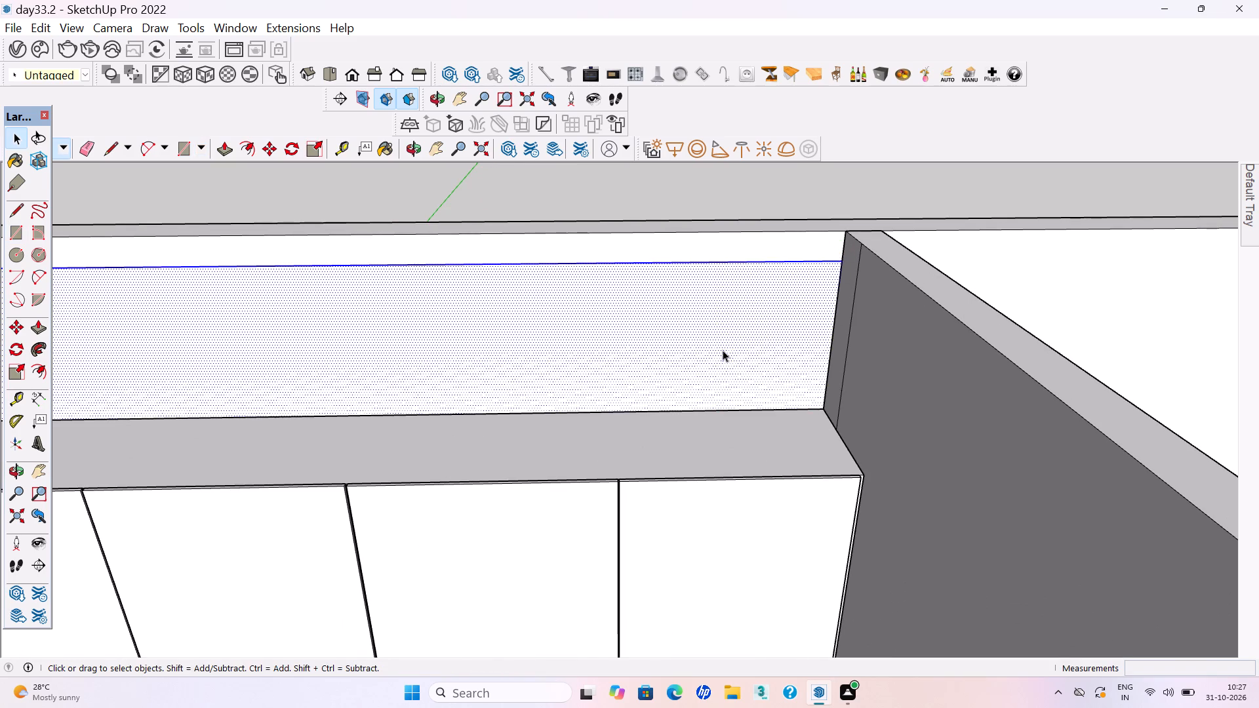
pyautogui.rightClick(718, 349)
pyautogui.click(759, 167)
# Pull the grouped rectangle out about 2' 11/16" over the wardrobe to form the upper loft box.
pyautogui.doubleClick(694, 351)
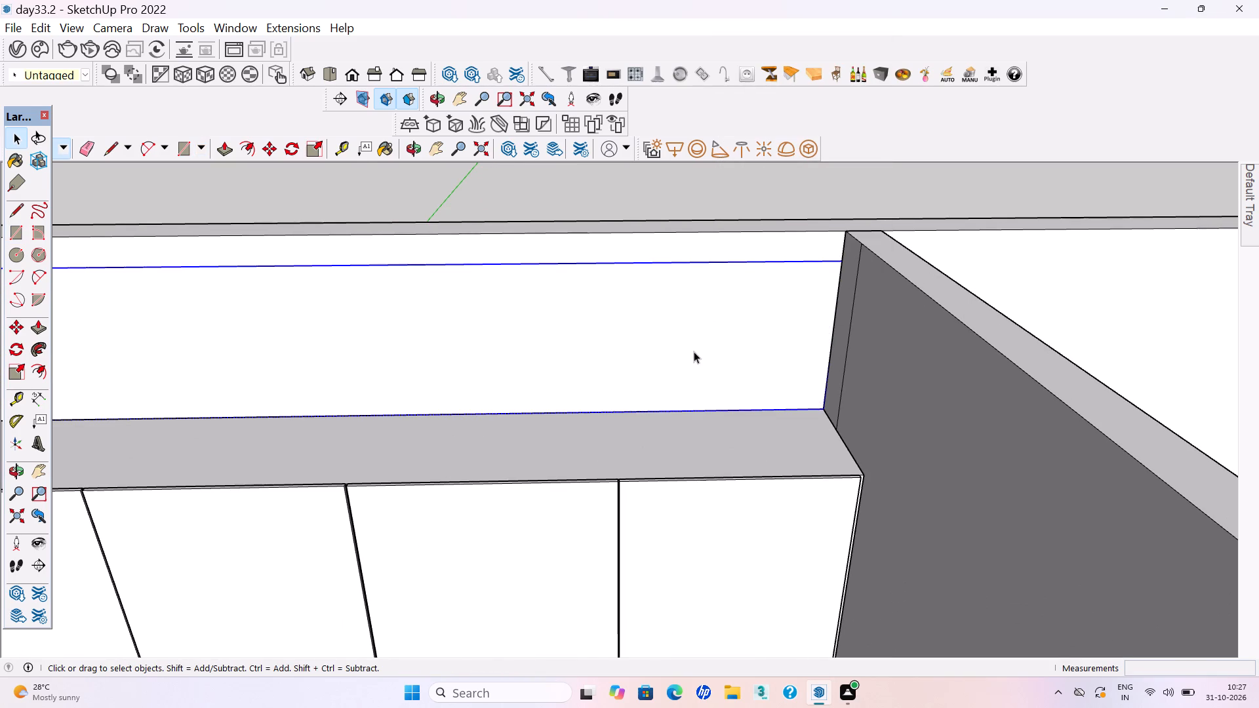
pyautogui.press('p')
pyautogui.click(694, 351)
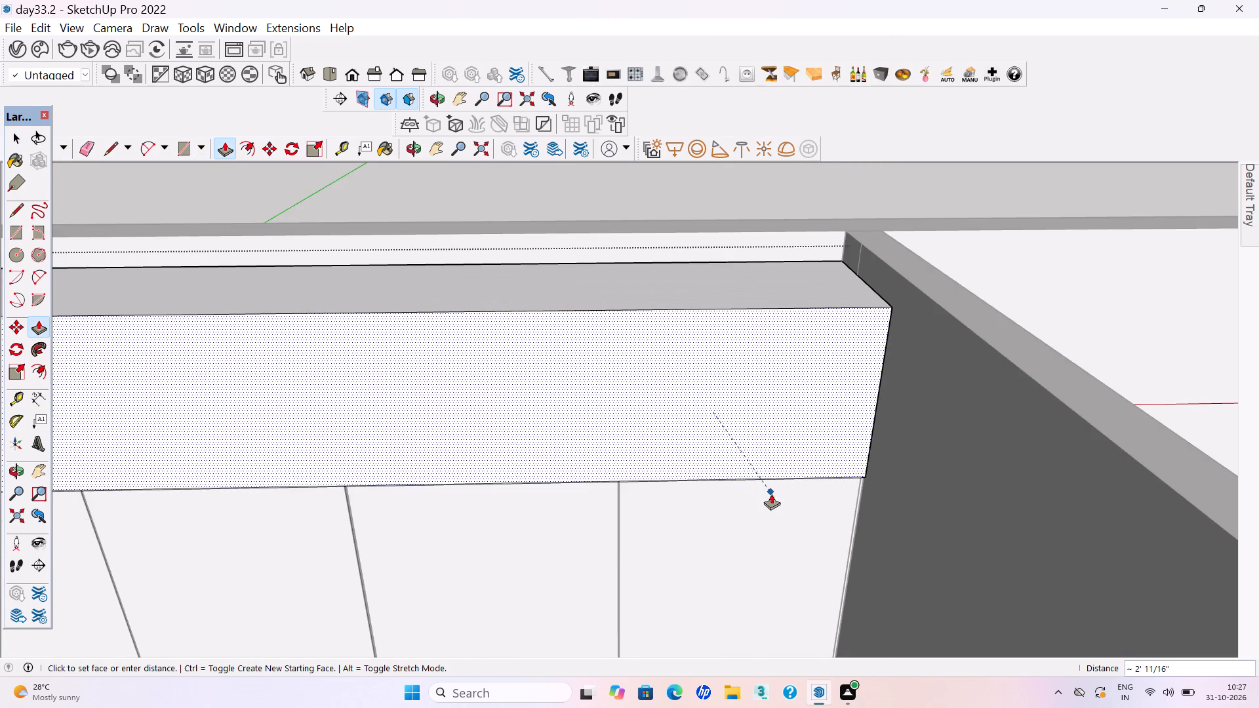
pyautogui.click(772, 494)
pyautogui.scroll(-7, 927, 359)
pyautogui.press('space')
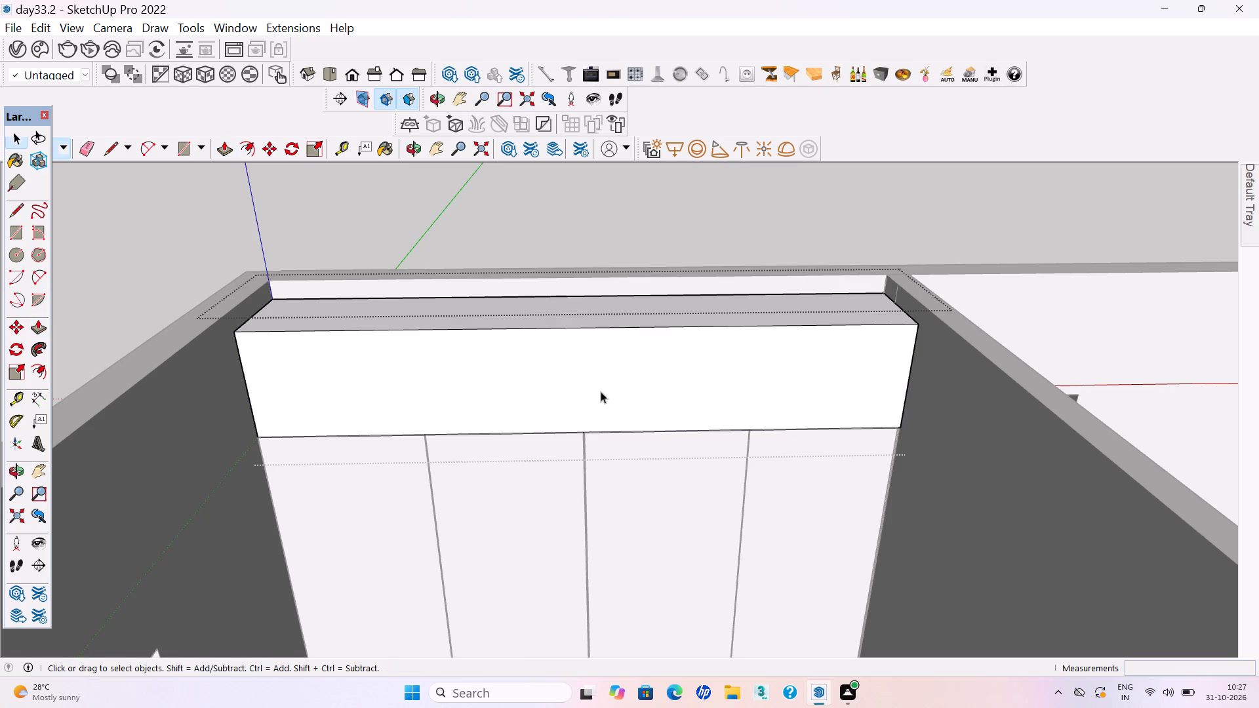
# Offset the loft box's front face outline inward by 18 mm.
pyautogui.press('f')
pyautogui.click(592, 378)
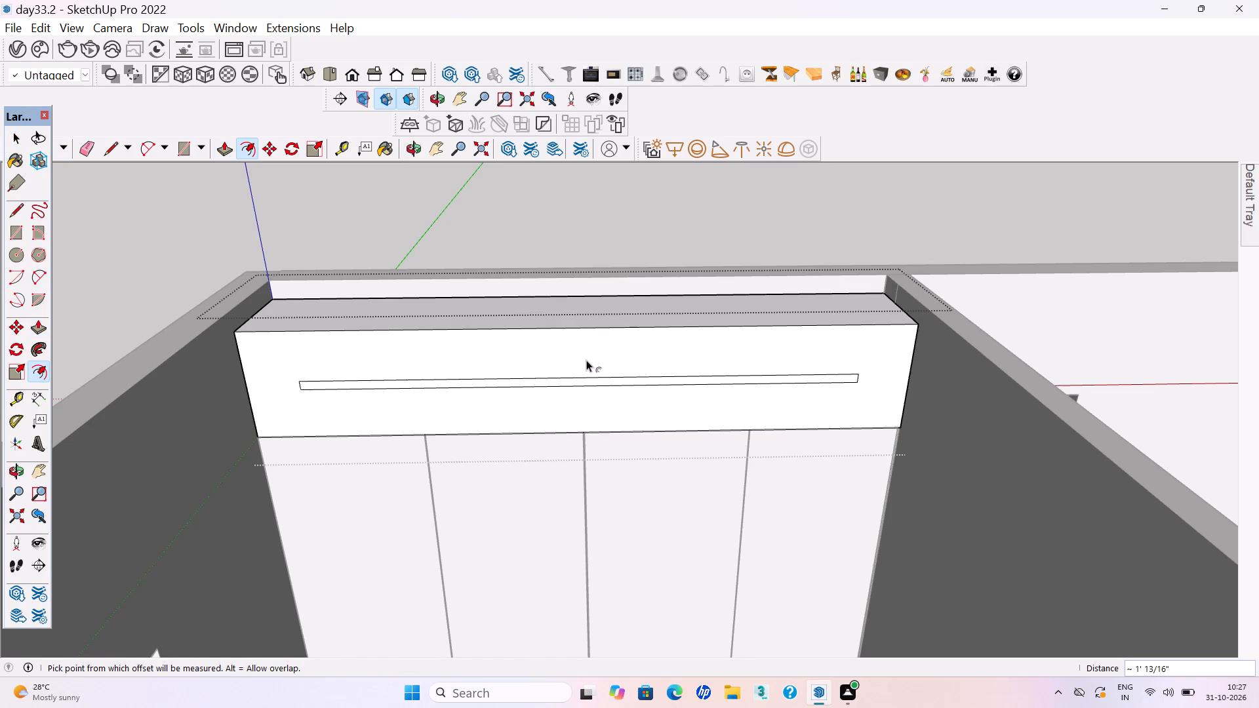
pyautogui.hotkey('ctrl', 'z')
pyautogui.click(586, 359)
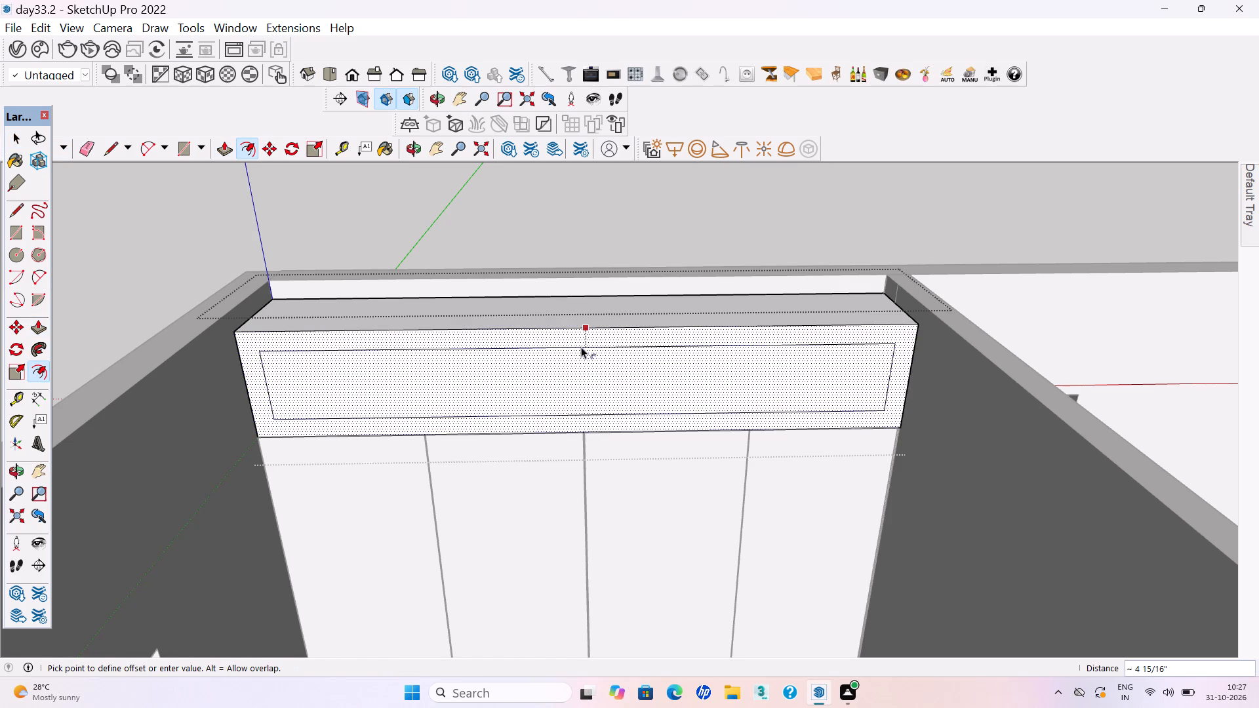
pyautogui.write('18mm')
pyautogui.press('Return')
pyautogui.press('space')
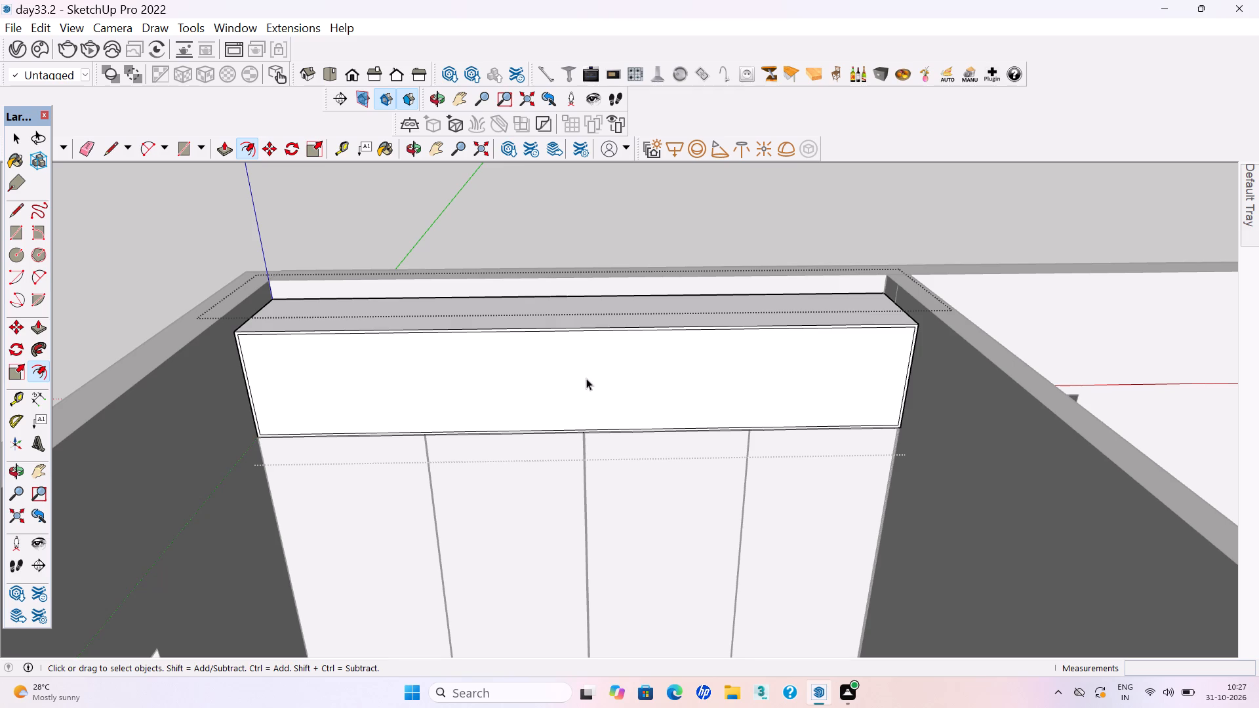
# Push the loft box's inner front face back 1' 3 3/8" to hollow it, leave the group and save the model.
pyautogui.click(586, 379)
pyautogui.press('p')
pyautogui.click(589, 382)
pyautogui.click(587, 358)
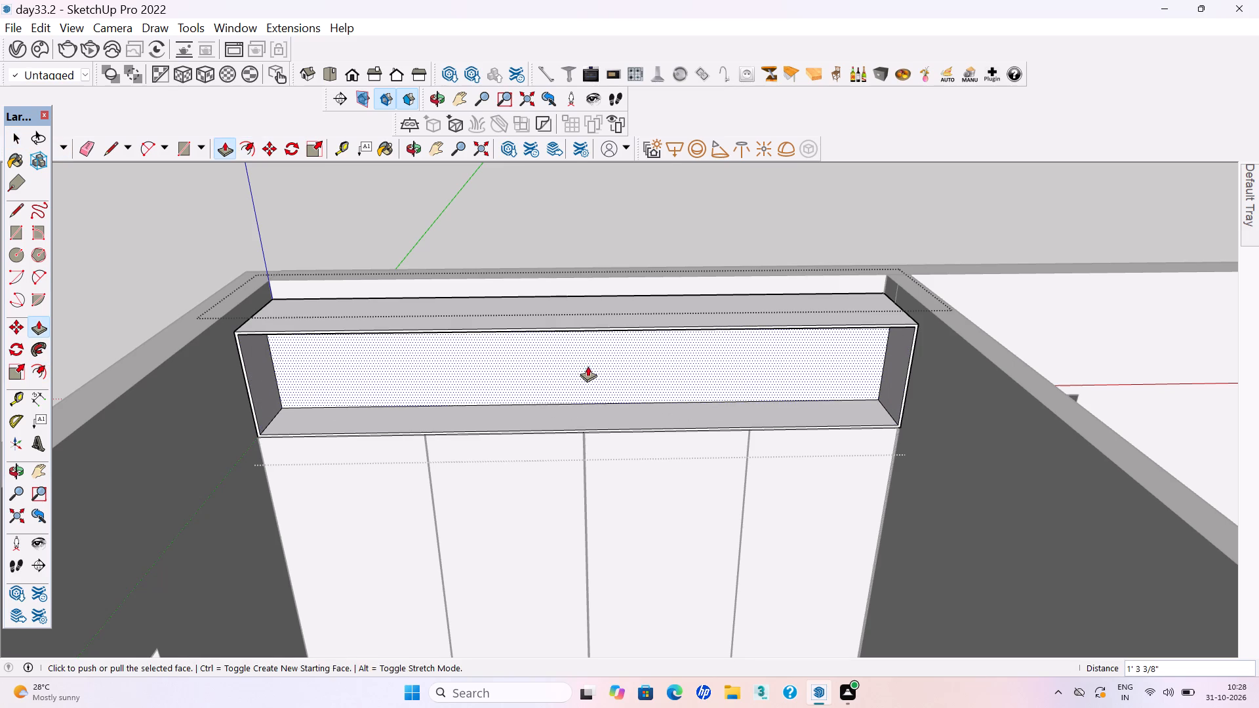
pyautogui.scroll(-3, 603, 435)
pyautogui.press('space')
pyautogui.click(606, 262)
pyautogui.hotkey('ctrl', 's')
pyautogui.hotkey('ctrl', 's')
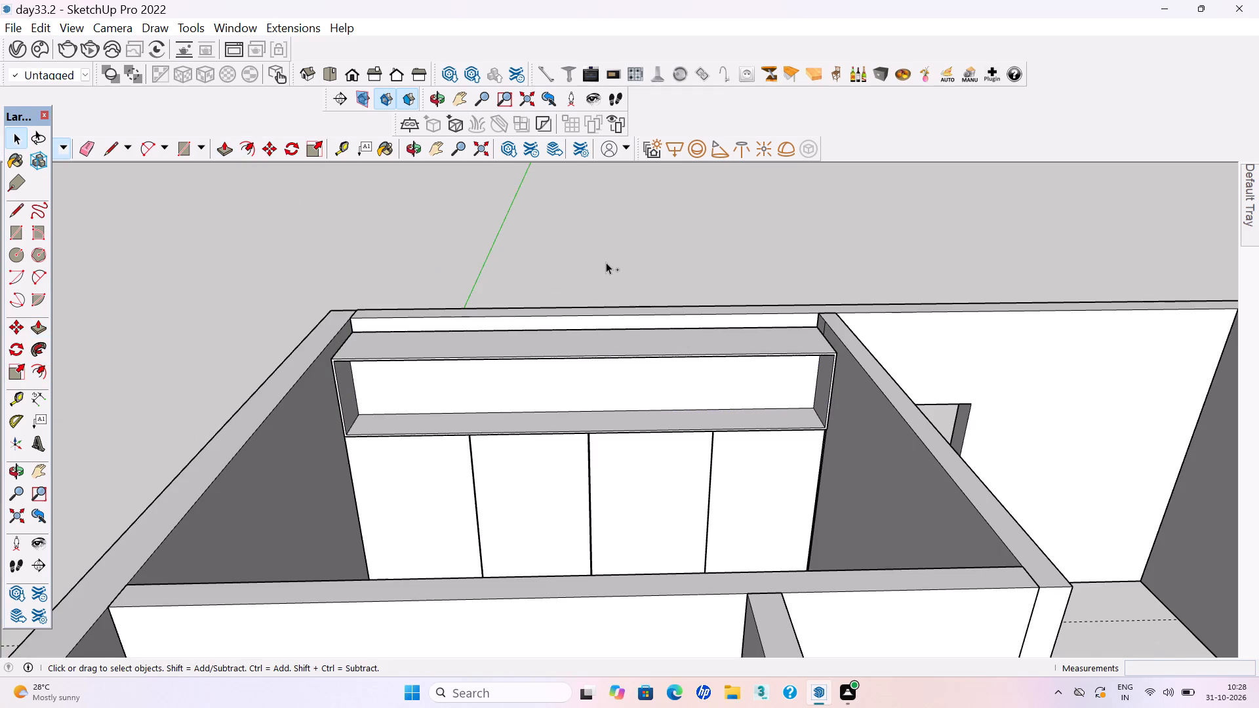
# Draw the first loft door rectangle from the box's outer top corner to above the first wardrobe door's edge, about 3' 5" by 2' 3".
pyautogui.press('r')
pyautogui.scroll(1, 361, 390)
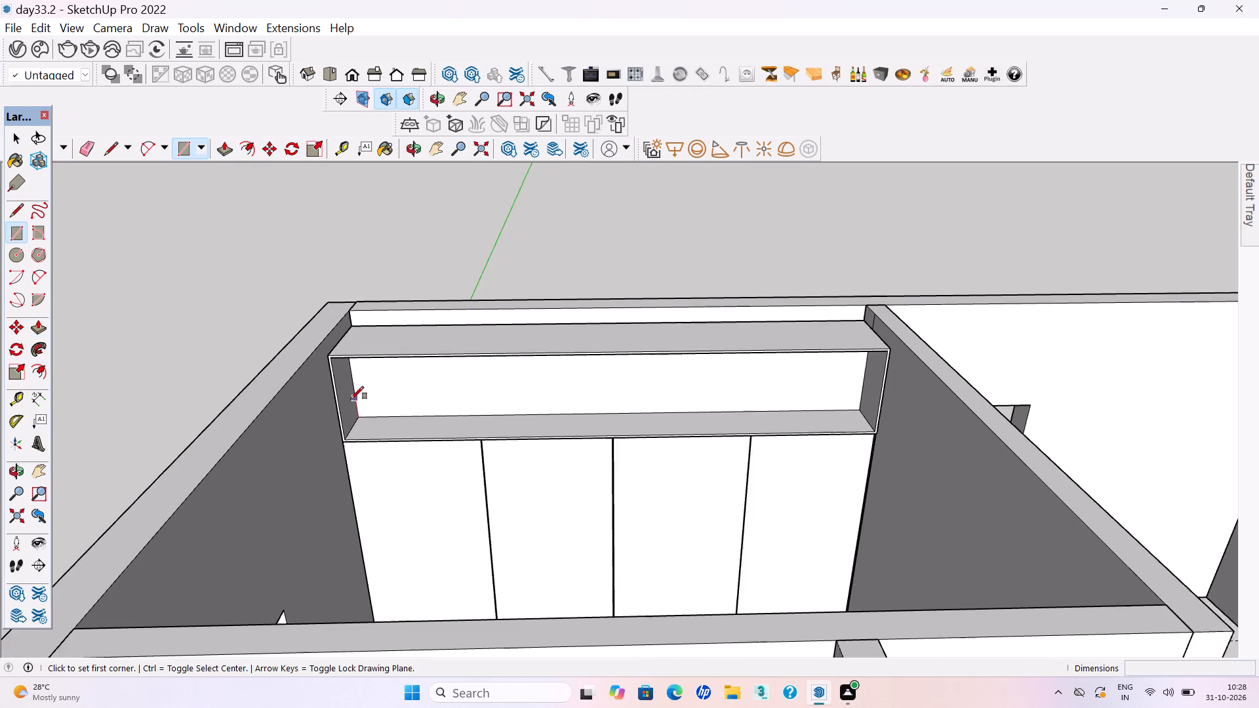
pyautogui.scroll(14, 351, 399)
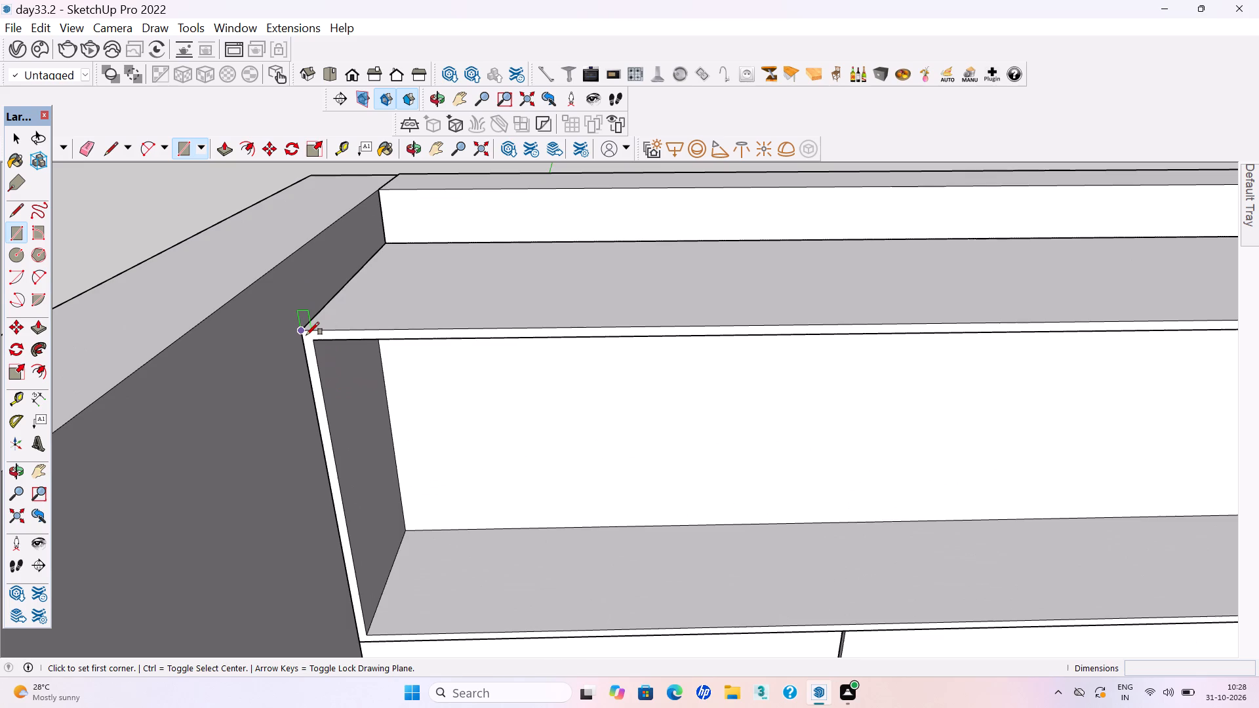
pyautogui.click(306, 335)
pyautogui.scroll(-4, 306, 335)
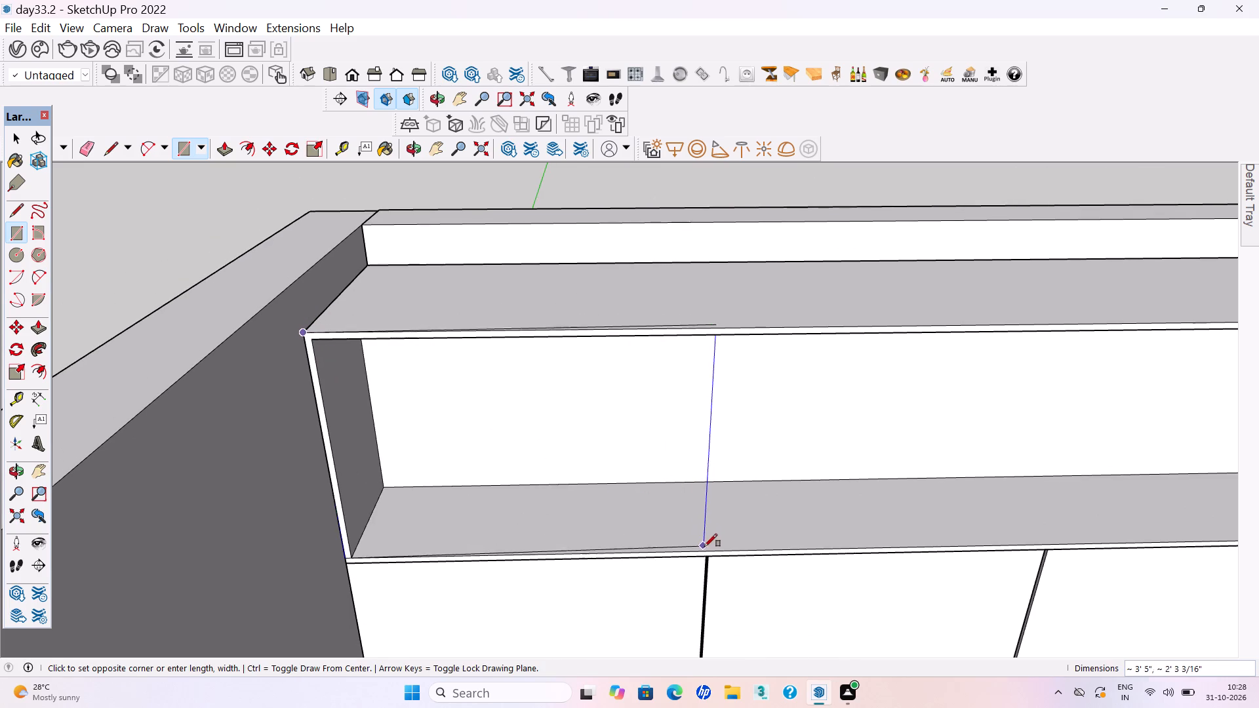
pyautogui.click(706, 549)
# Pull the first loft door rectangle out 18 mm and make it a group.
pyautogui.press('p')
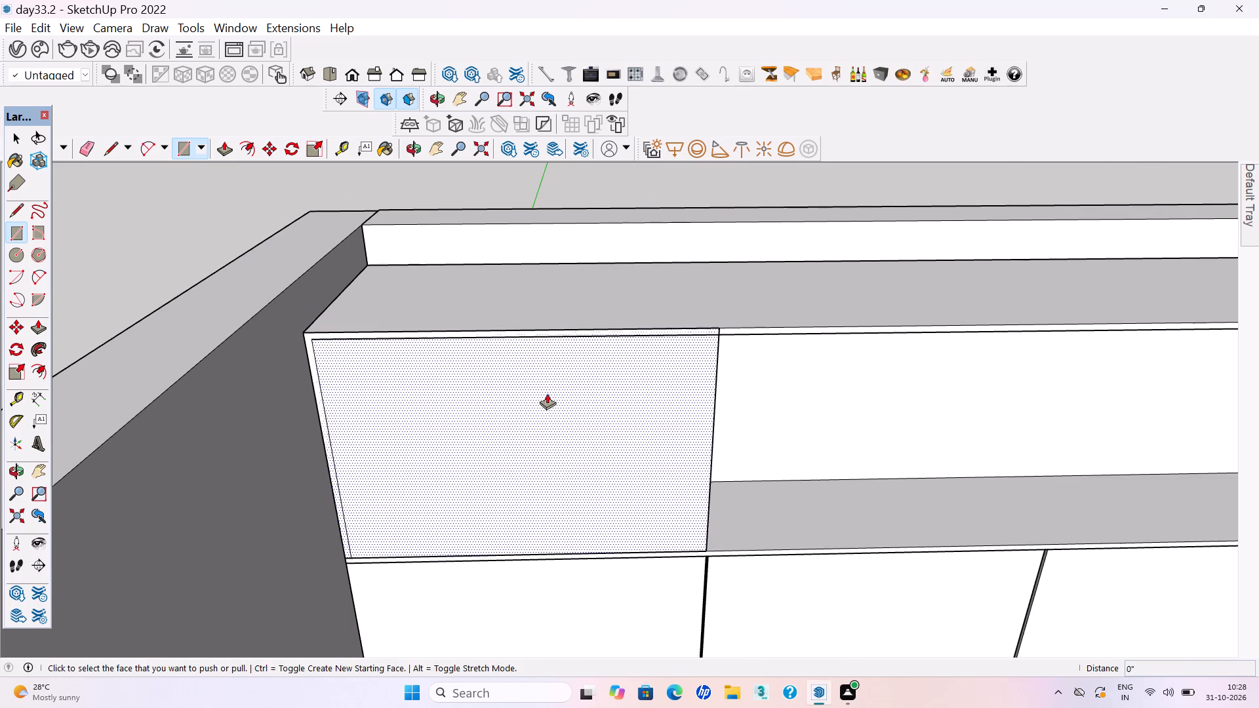
pyautogui.click(547, 393)
pyautogui.write('18mm')
pyautogui.press('Return')
pyautogui.press('space')
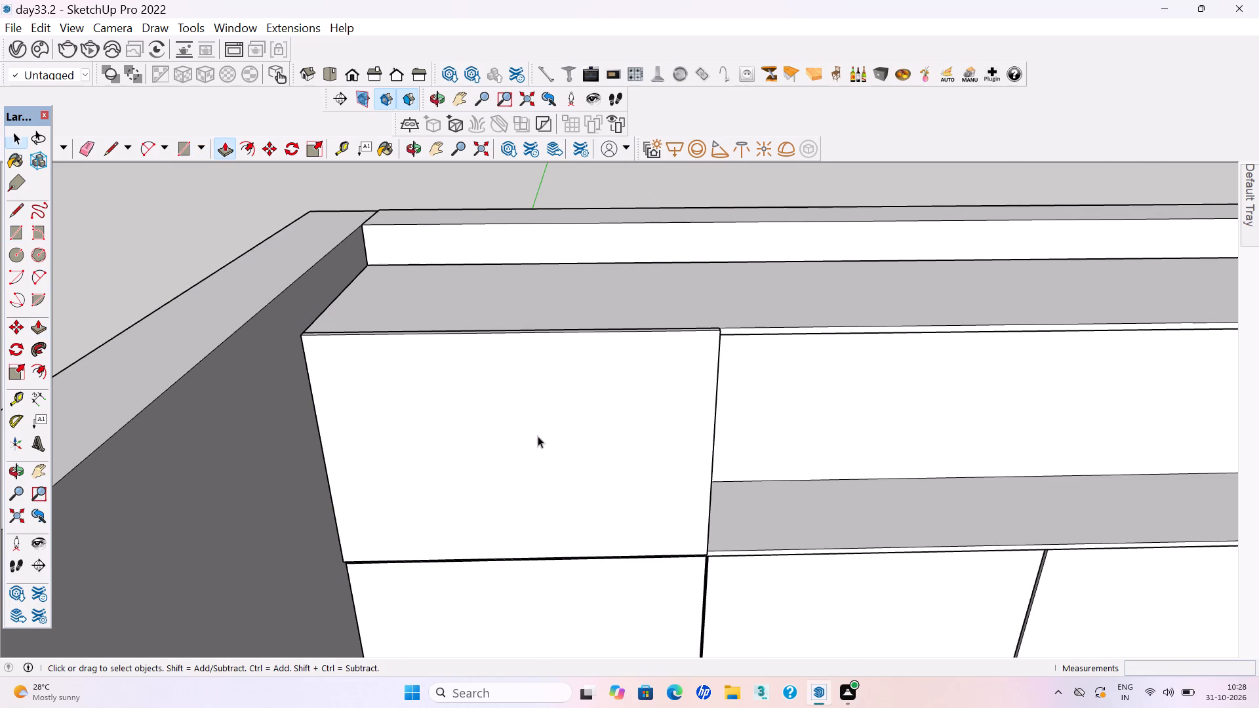
pyautogui.moveTo(564, 397); pyautogui.dragTo(466, 501, button='middle')
pyautogui.scroll(4, 605, 374)
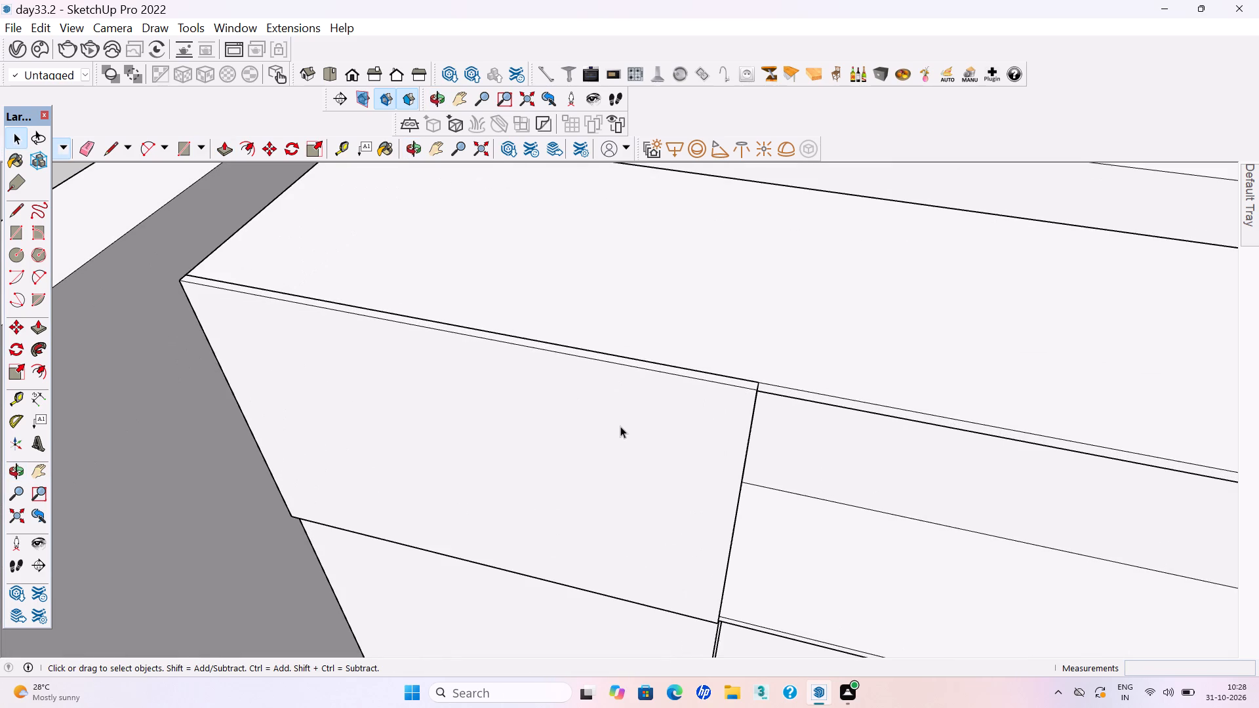
pyautogui.tripleClick(621, 433)
pyautogui.rightClick(621, 433)
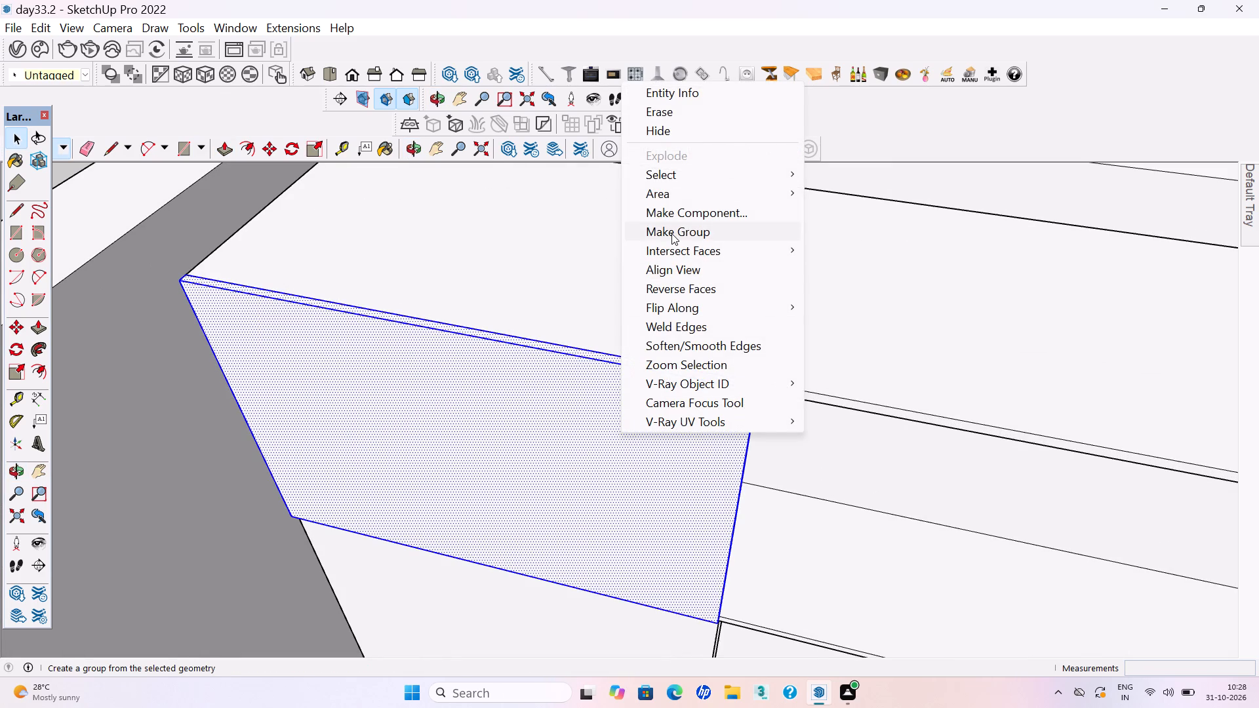
pyautogui.click(671, 233)
# Draw the second loft door rectangle from the first loft door's top corner to above the second wardrobe door's edge, about 2' 3" high.
pyautogui.scroll(-4, 447, 501)
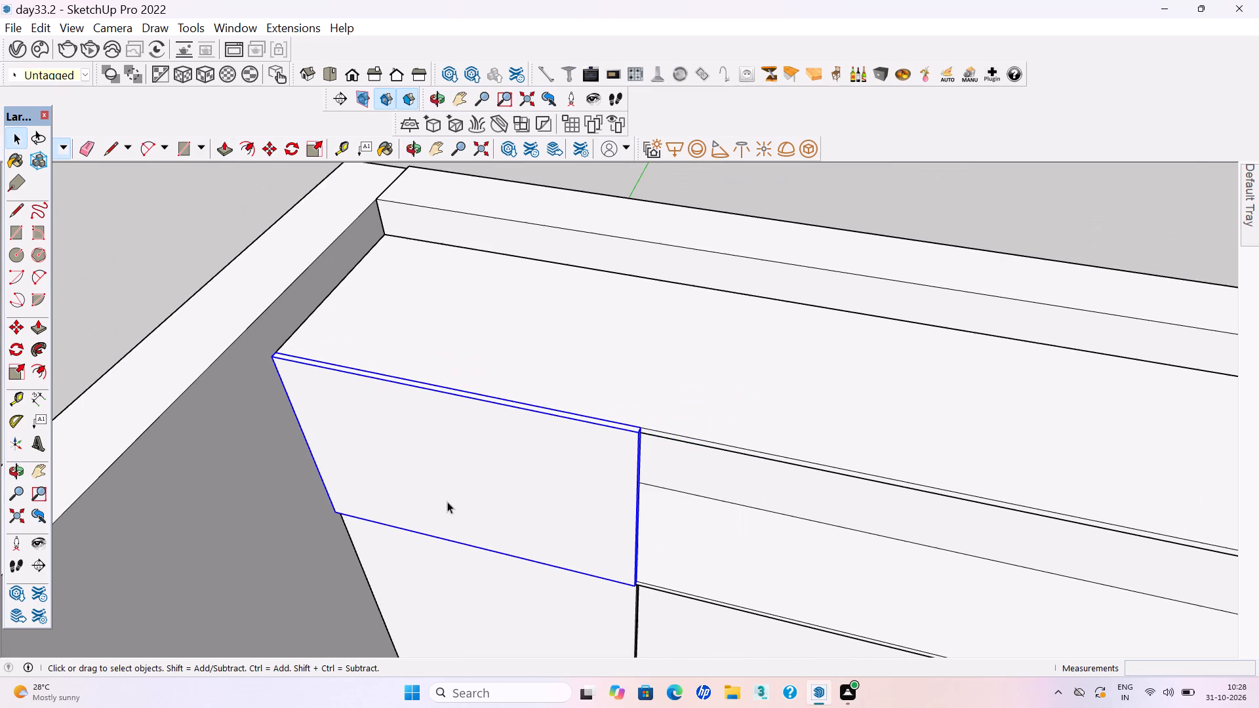
pyautogui.press('r')
pyautogui.scroll(19, 634, 423)
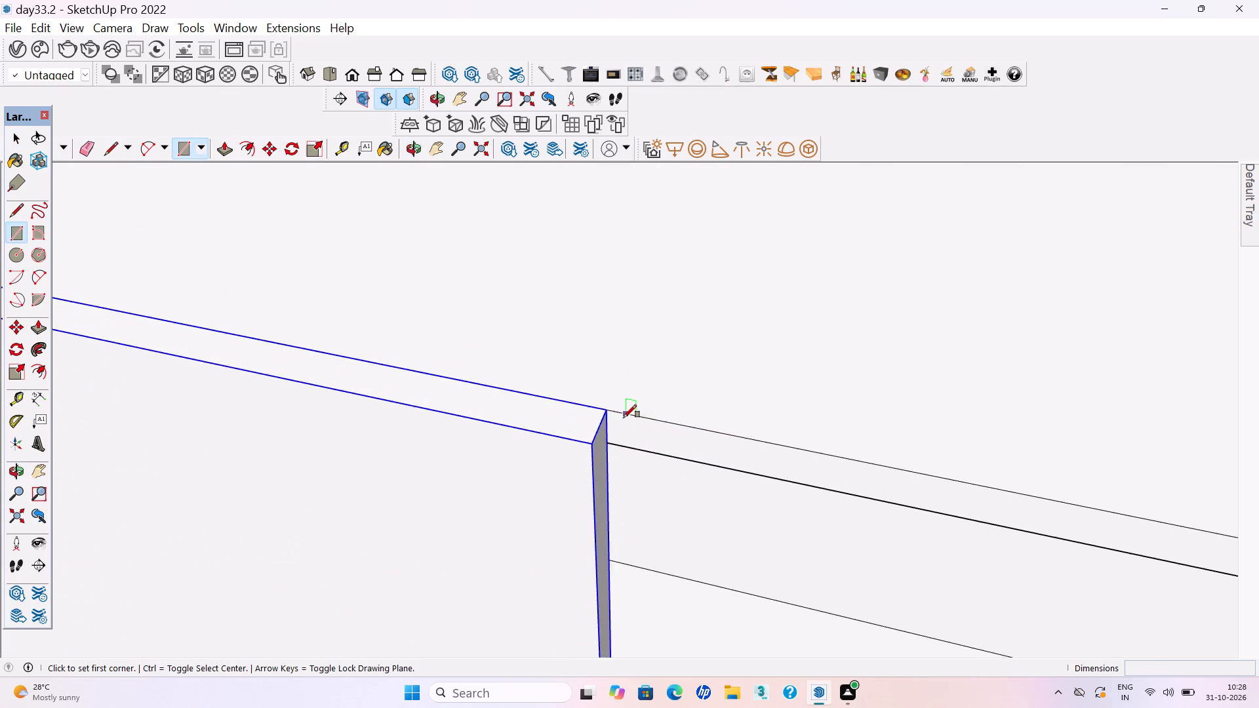
pyautogui.scroll(2, 624, 418)
pyautogui.click(605, 408)
pyautogui.scroll(-8, 605, 408)
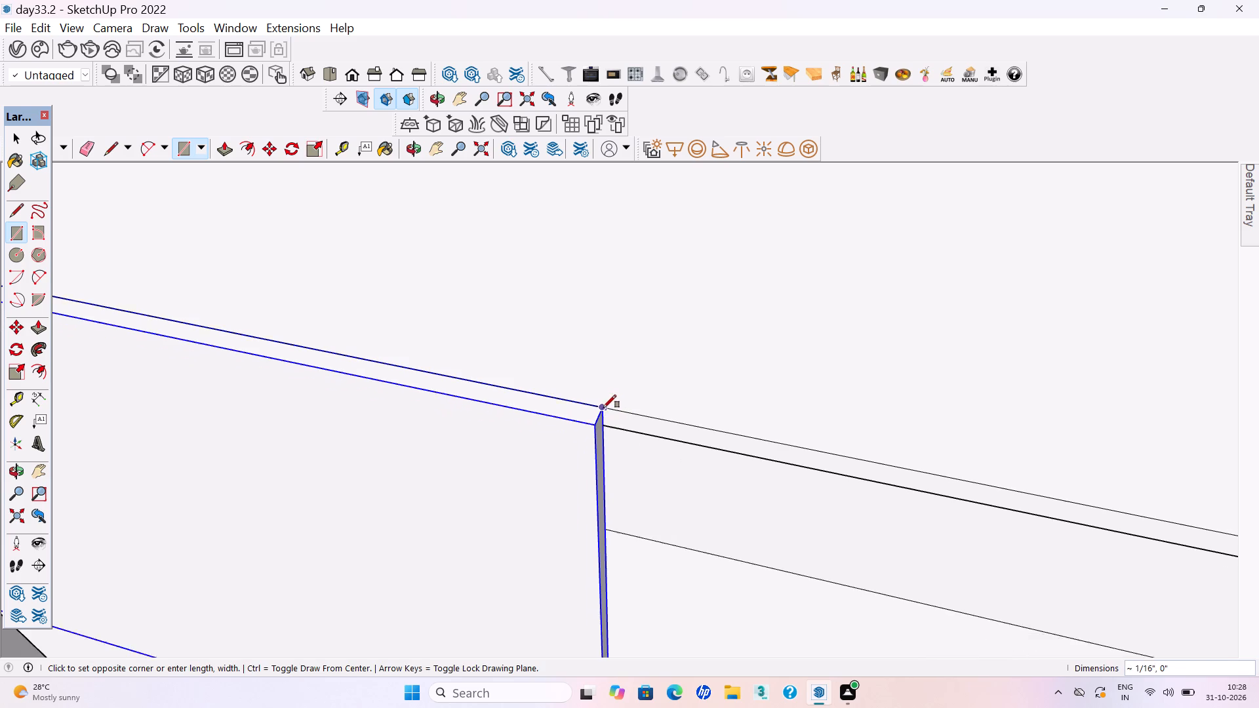
pyautogui.scroll(-20, 603, 408)
pyautogui.scroll(-1, 603, 408)
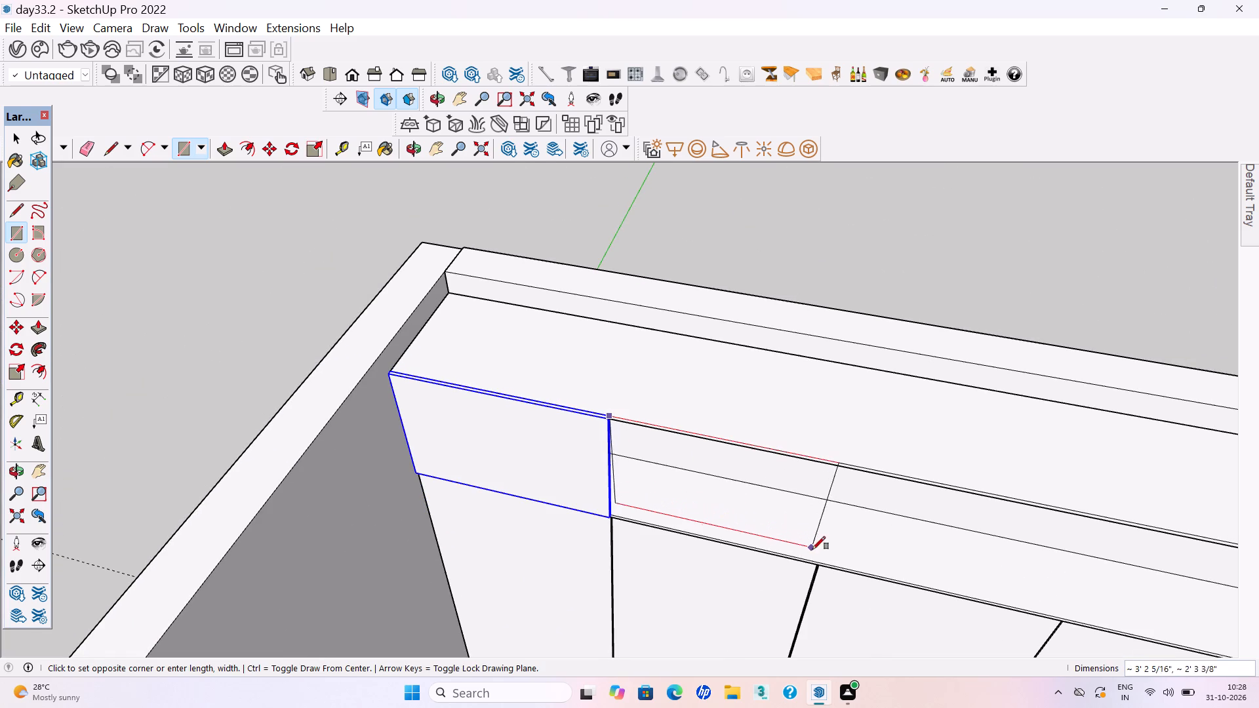
pyautogui.click(823, 561)
# Pull the second loft door rectangle out about 11/16" level with the first door, make it a group and save the model.
pyautogui.press('p')
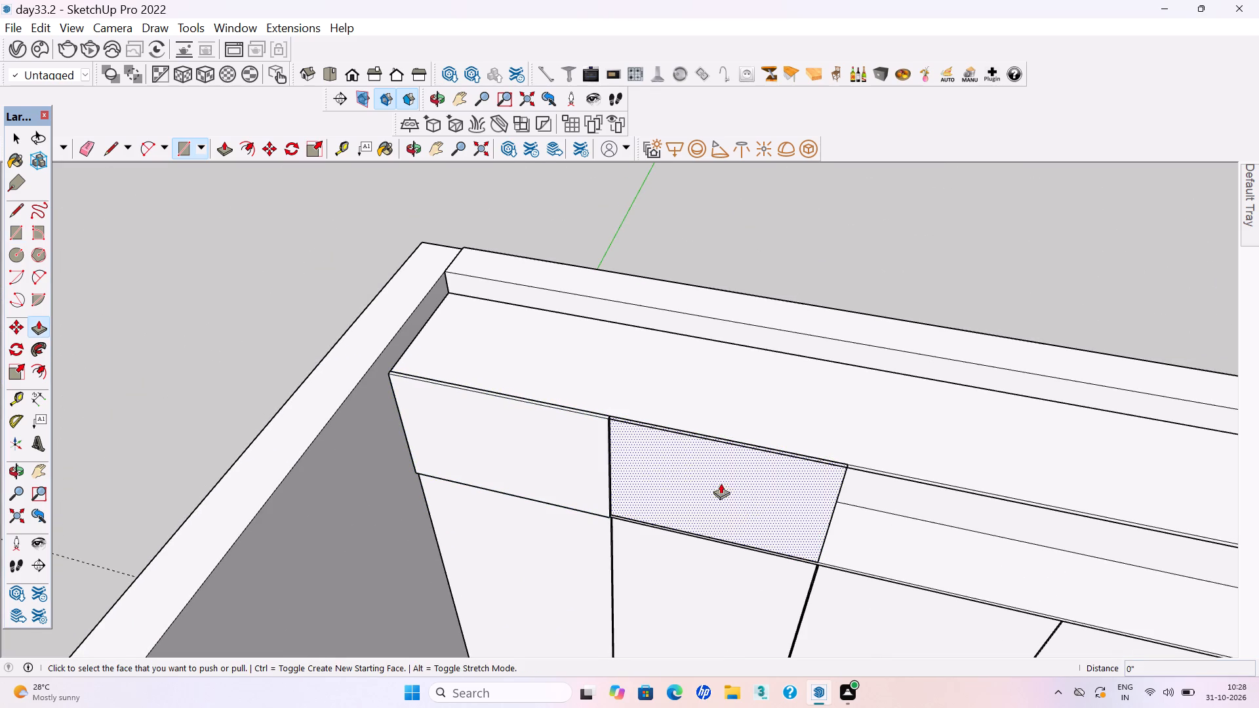
pyautogui.click(625, 444)
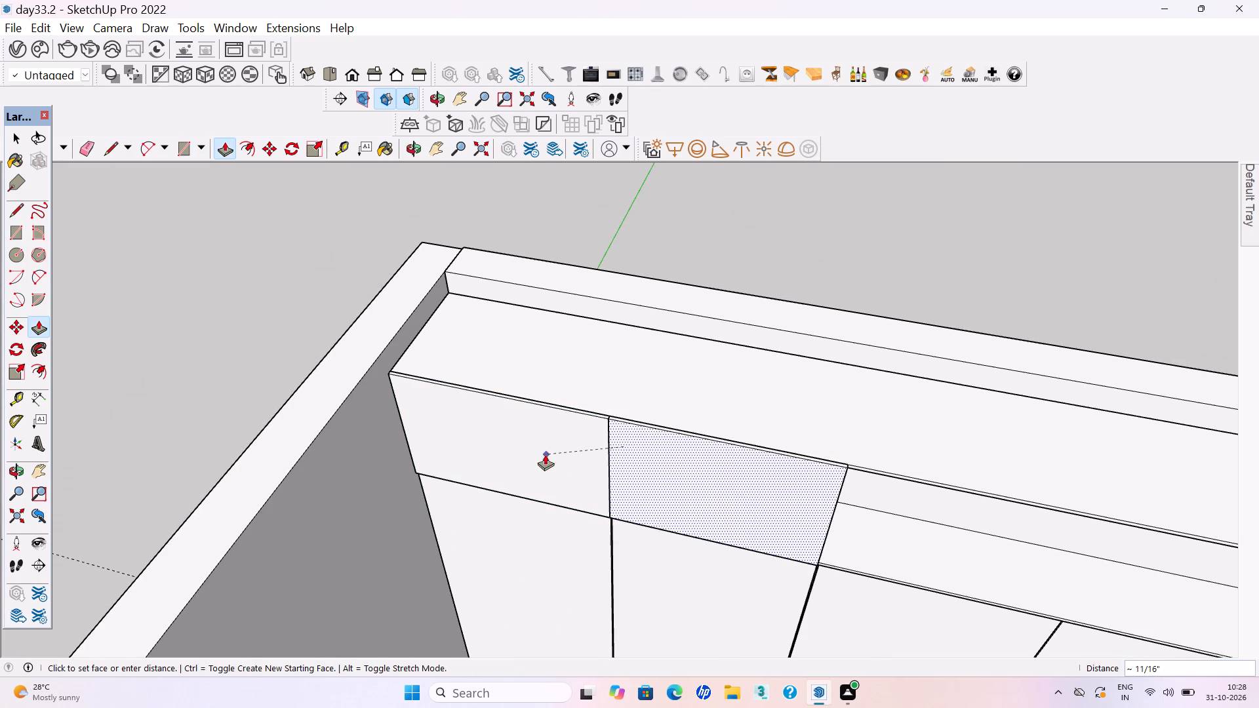
pyautogui.click(544, 455)
pyautogui.press('space')
pyautogui.scroll(12, 662, 443)
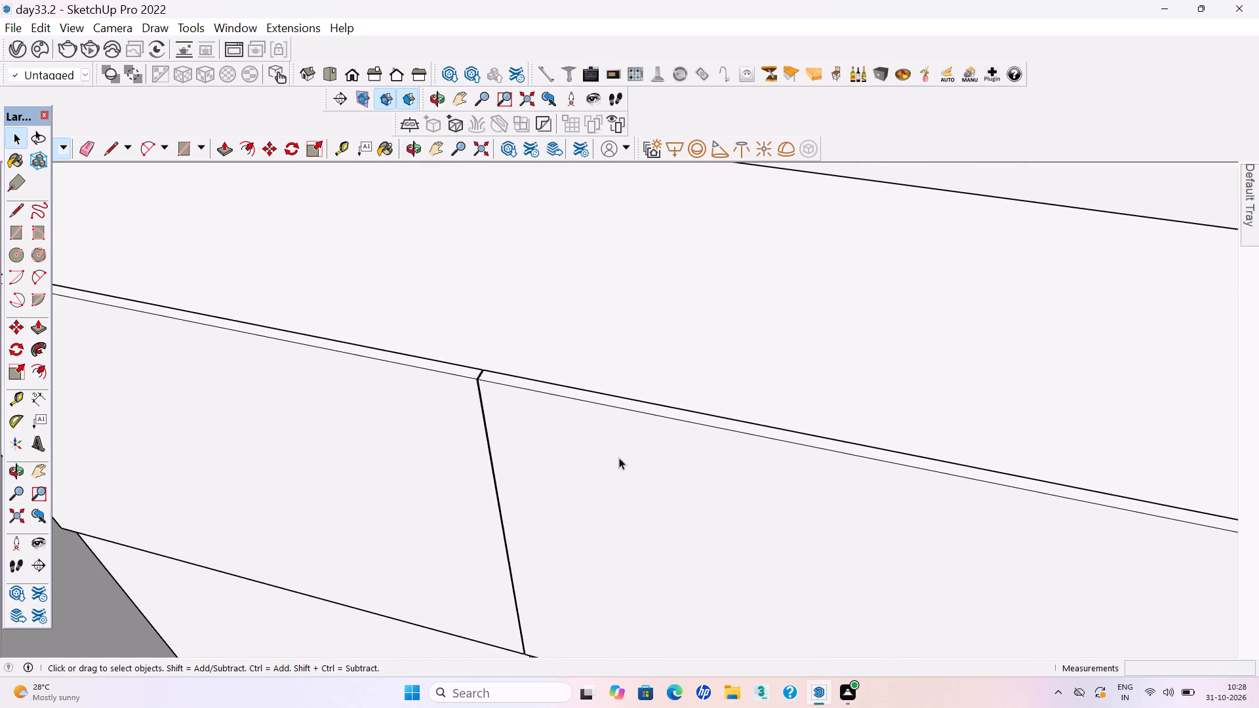
pyautogui.tripleClick(619, 458)
pyautogui.rightClick(619, 458)
pyautogui.click(656, 257)
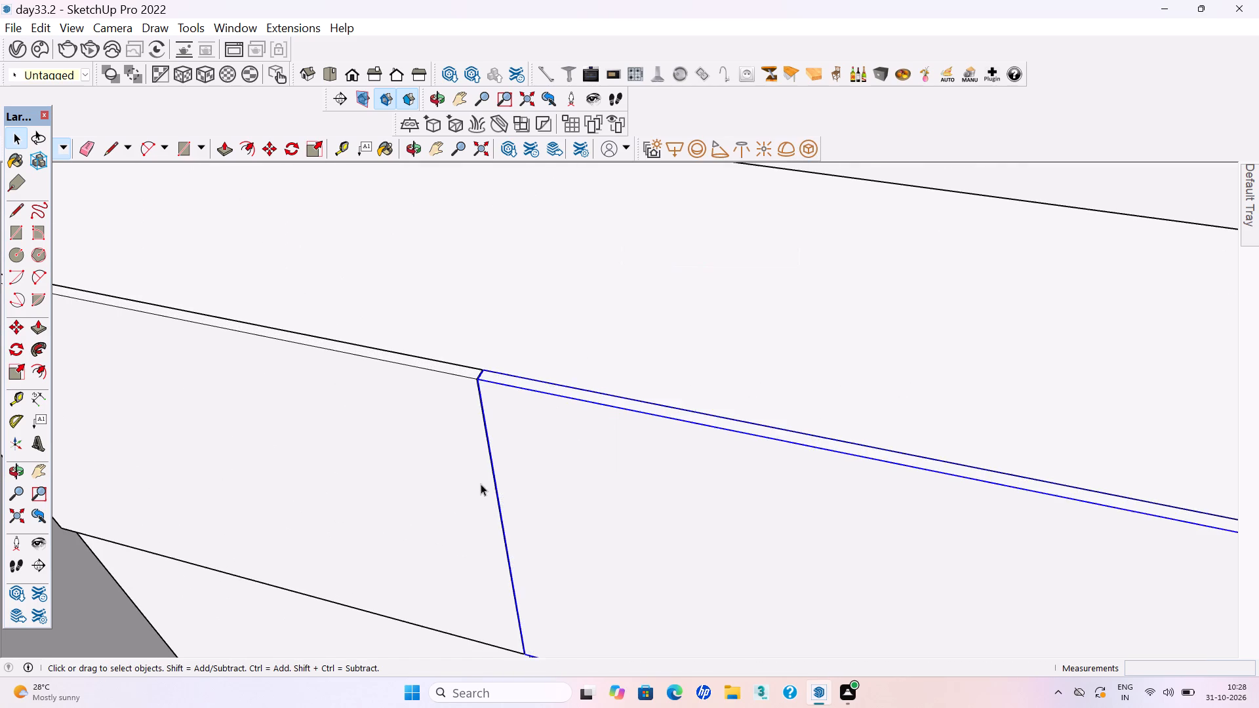
pyautogui.scroll(-14, 449, 514)
pyautogui.click(654, 338)
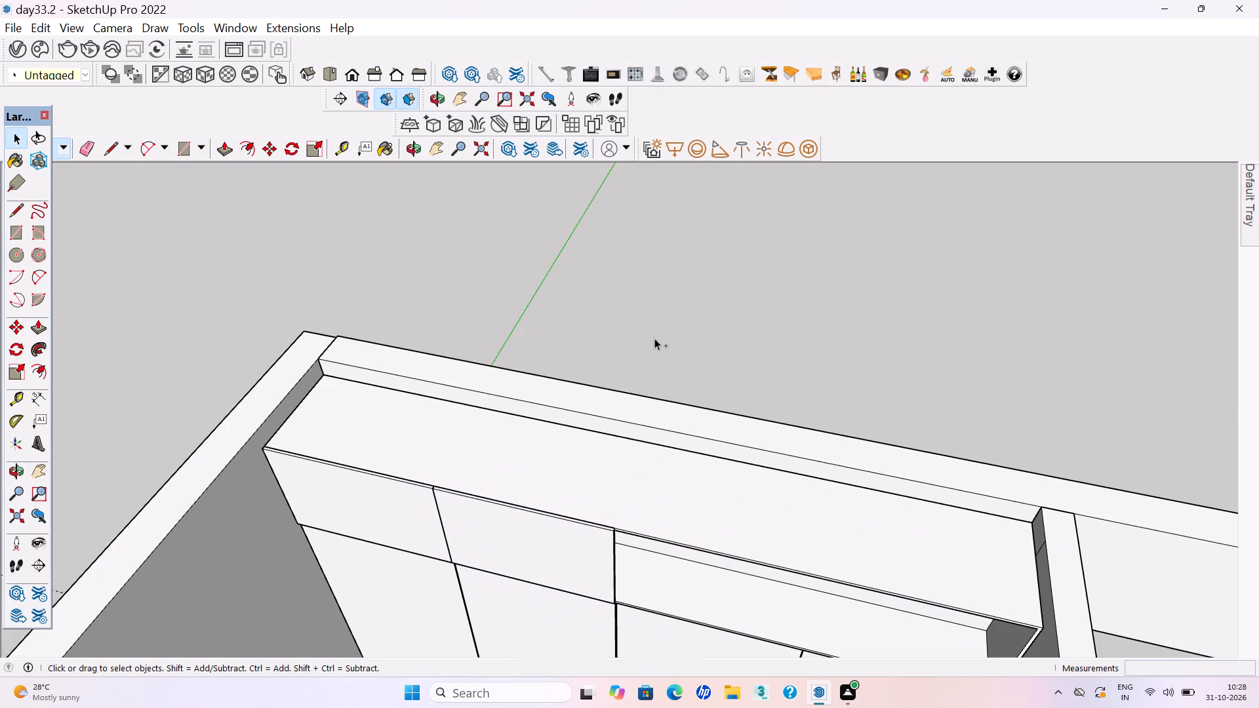
pyautogui.hotkey('ctrl', 's')
pyautogui.hotkey('ctrl', 's')
# Draw the third loft door rectangle from the second loft door's top corner to above the third wardrobe door's edge, about 3' 7 1/2" by 2' 3".
pyautogui.press('r')
pyautogui.scroll(8, 642, 547)
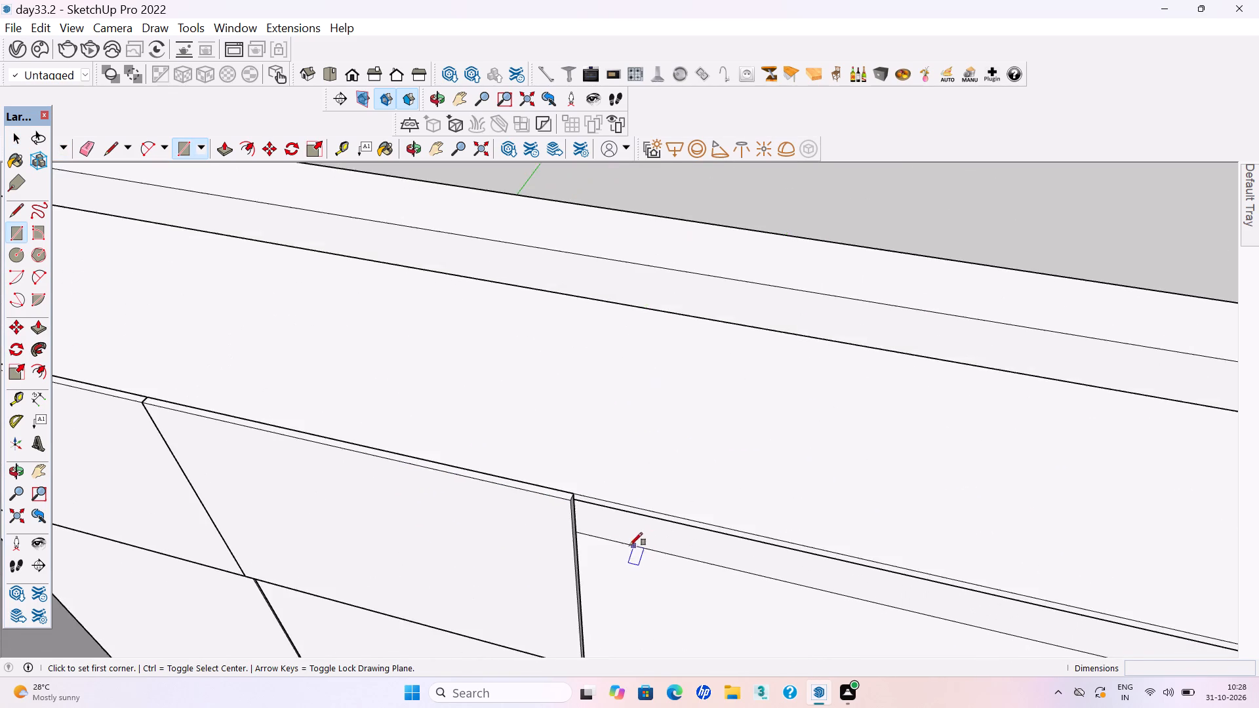
pyautogui.scroll(4, 629, 545)
pyautogui.scroll(7, 559, 471)
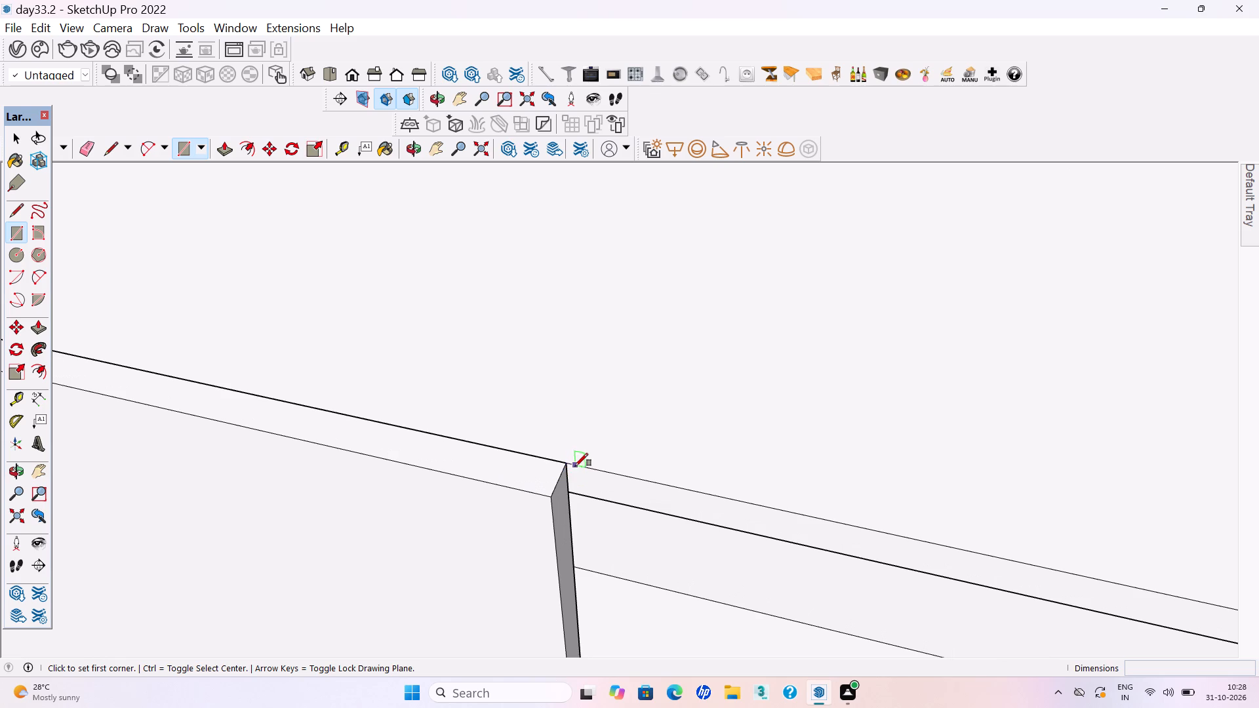
pyautogui.click(576, 467)
pyautogui.scroll(-13, 578, 437)
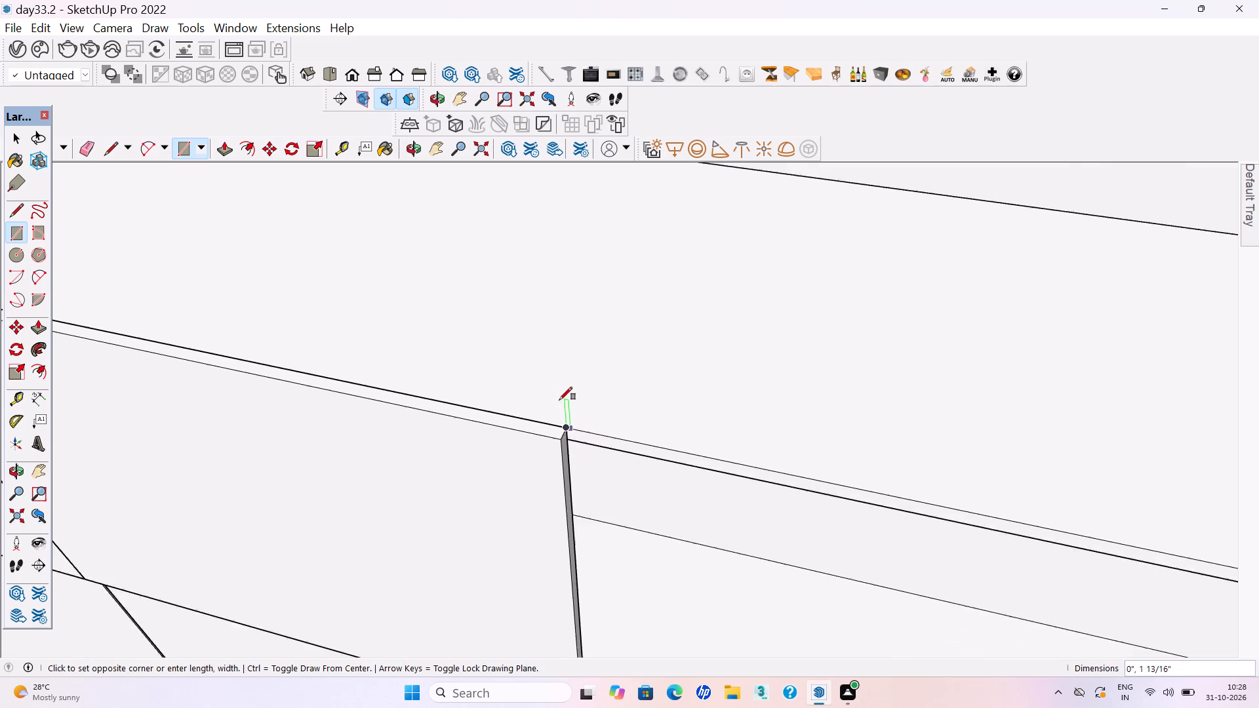
pyautogui.scroll(-13, 559, 400)
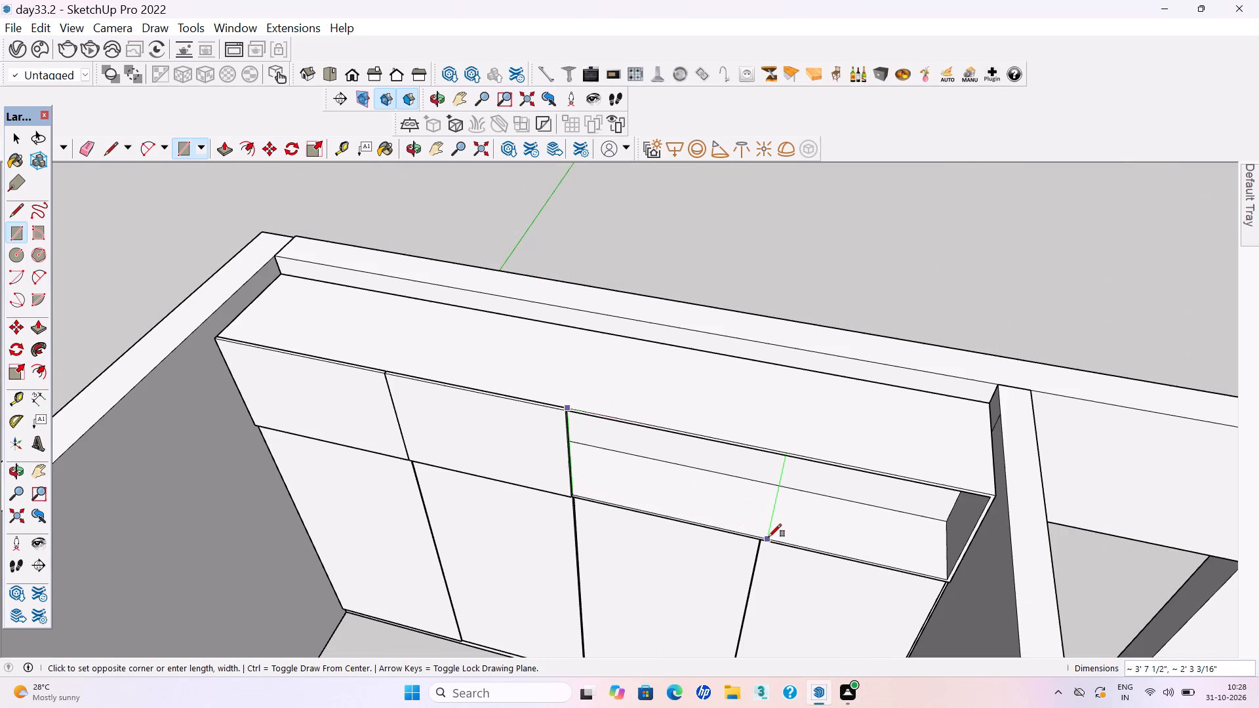
pyautogui.click(769, 537)
# Pull the third loft door rectangle out about 11/16" level with its neighbour, make it a group and save the model.
pyautogui.scroll(10, 695, 493)
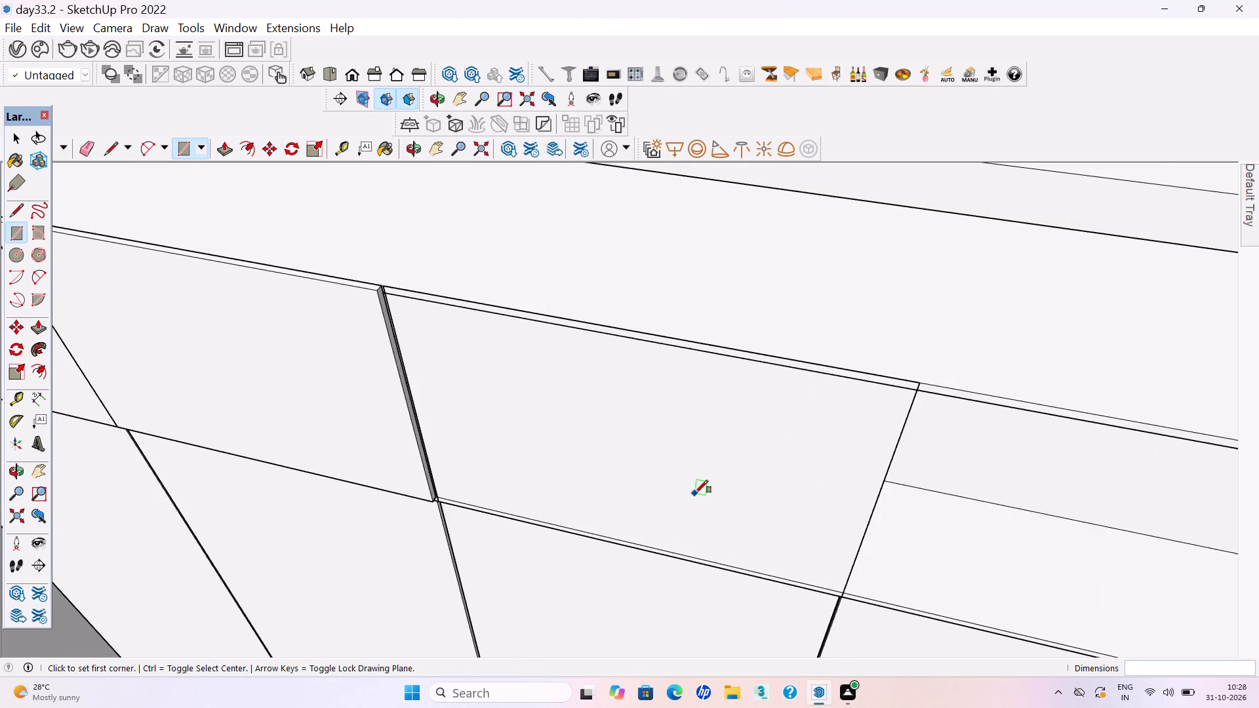
pyautogui.scroll(1, 363, 300)
pyautogui.press('p')
pyautogui.click(322, 270)
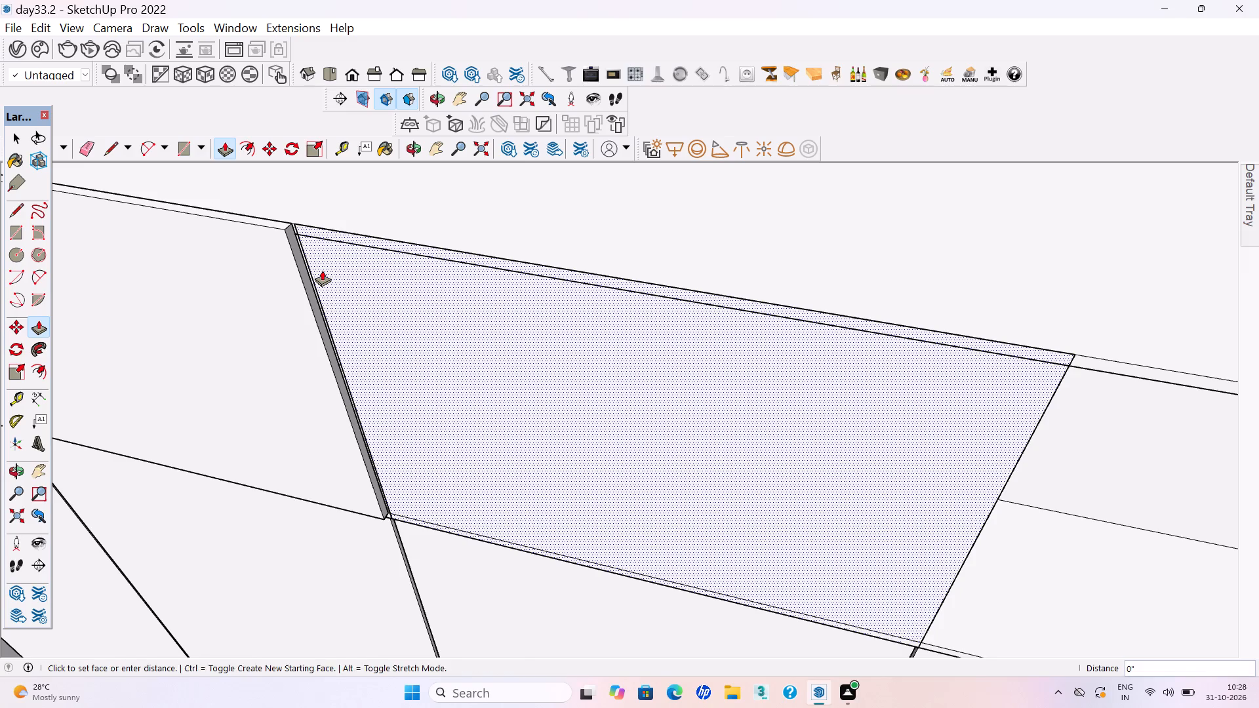
pyautogui.click(245, 289)
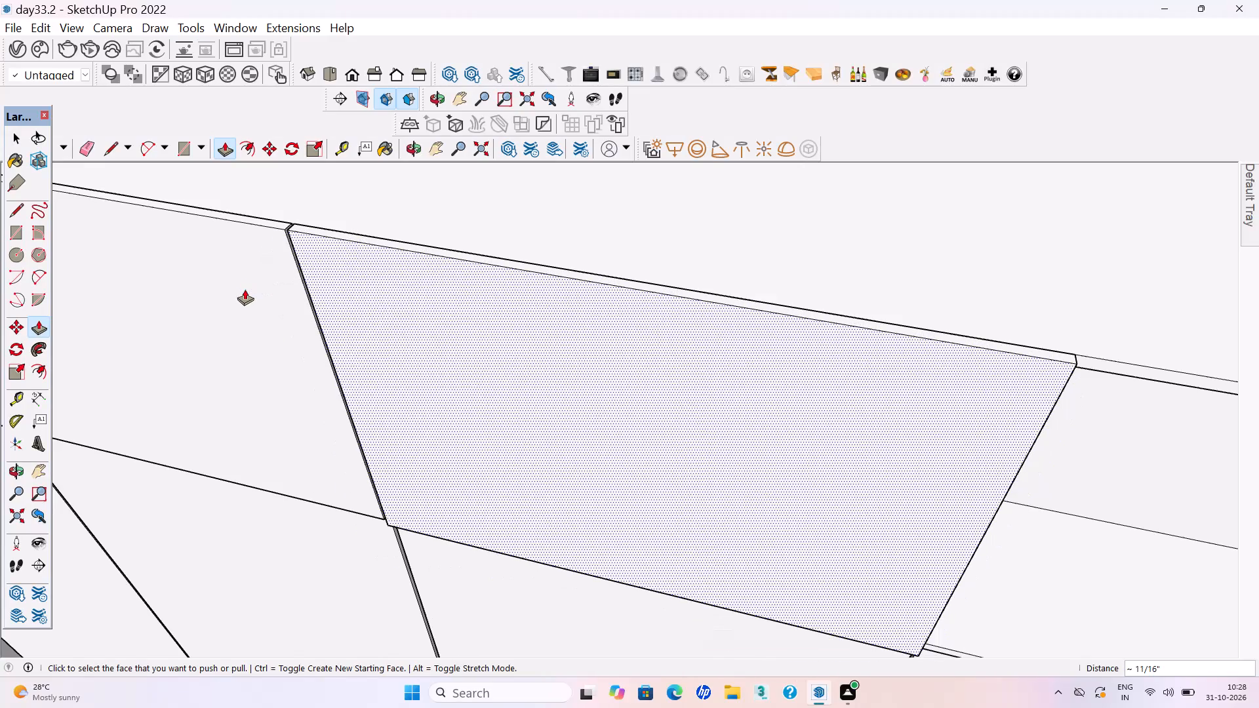
pyautogui.press('space')
pyautogui.tripleClick(502, 363)
pyautogui.rightClick(502, 364)
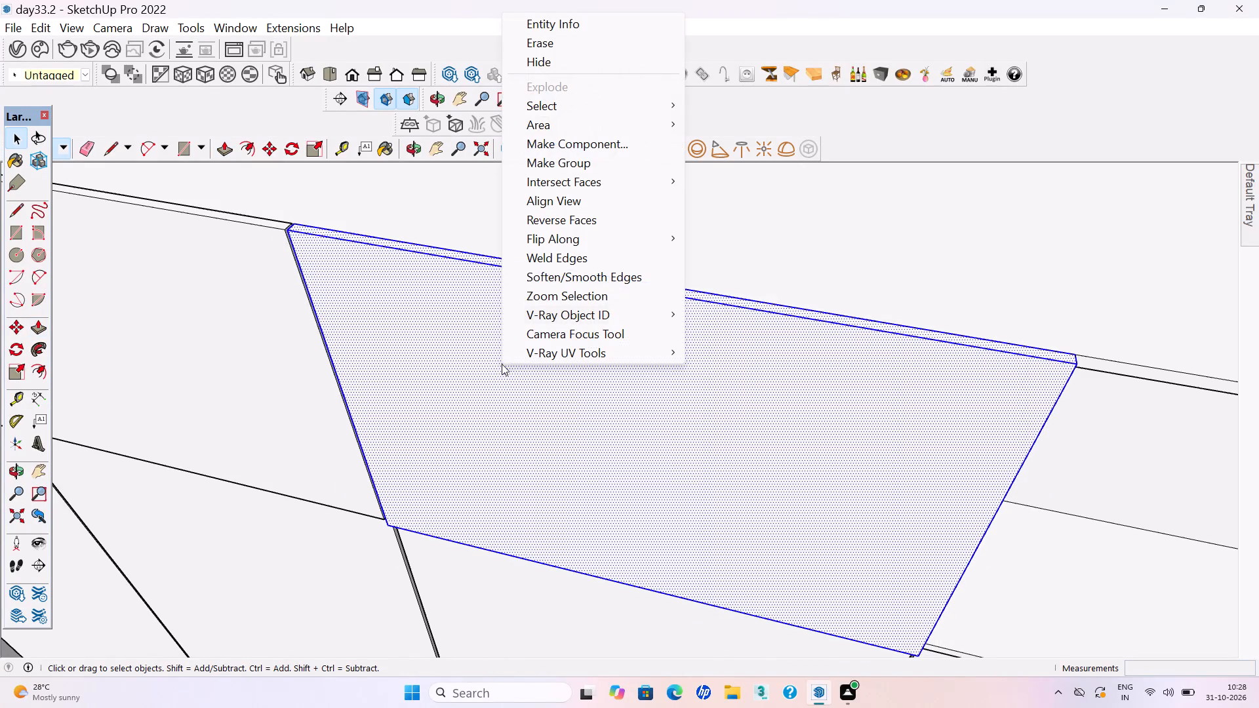
pyautogui.click(548, 163)
pyautogui.scroll(-7, 518, 414)
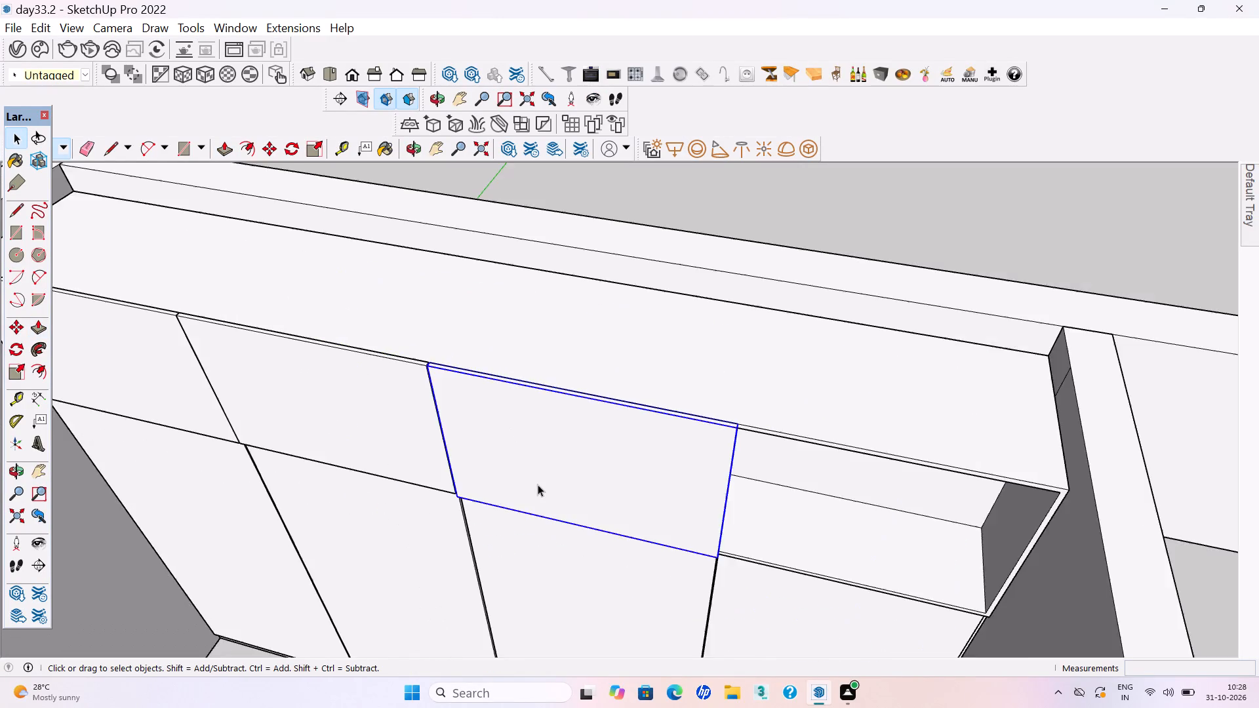
pyautogui.scroll(-9, 538, 484)
pyautogui.click(648, 286)
pyautogui.hotkey('ctrl', 's')
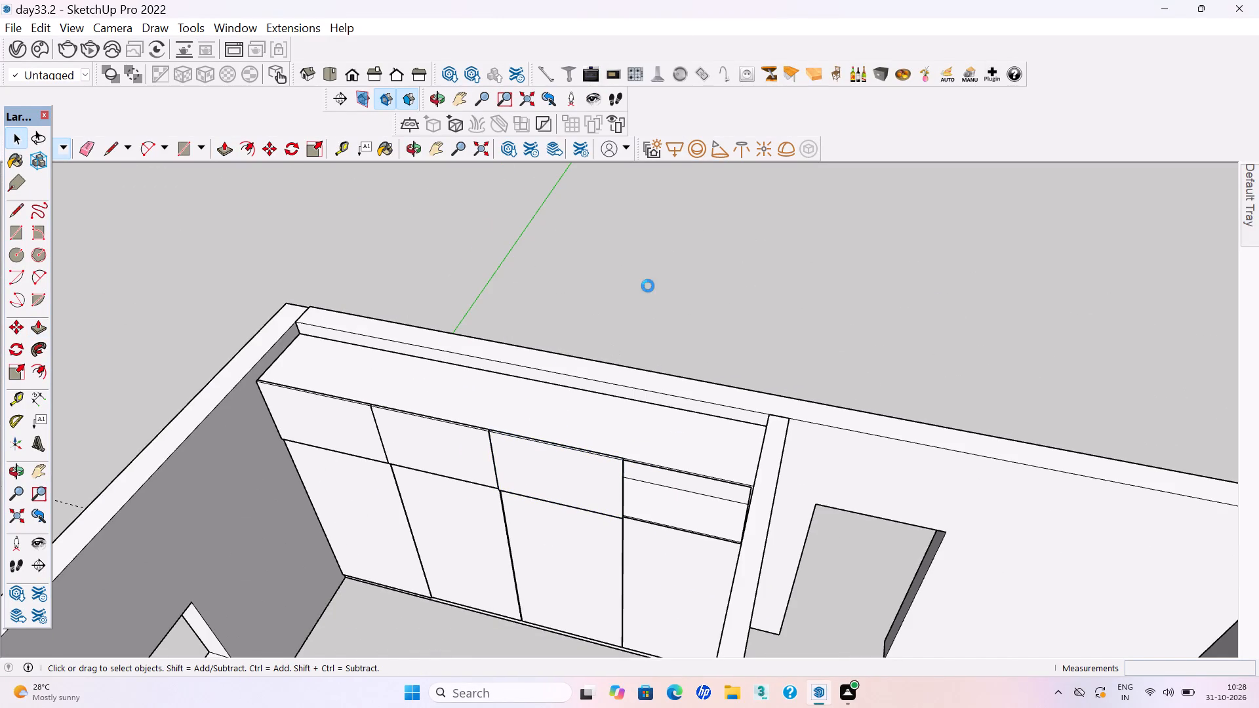
pyautogui.hotkey('ctrl', 's')
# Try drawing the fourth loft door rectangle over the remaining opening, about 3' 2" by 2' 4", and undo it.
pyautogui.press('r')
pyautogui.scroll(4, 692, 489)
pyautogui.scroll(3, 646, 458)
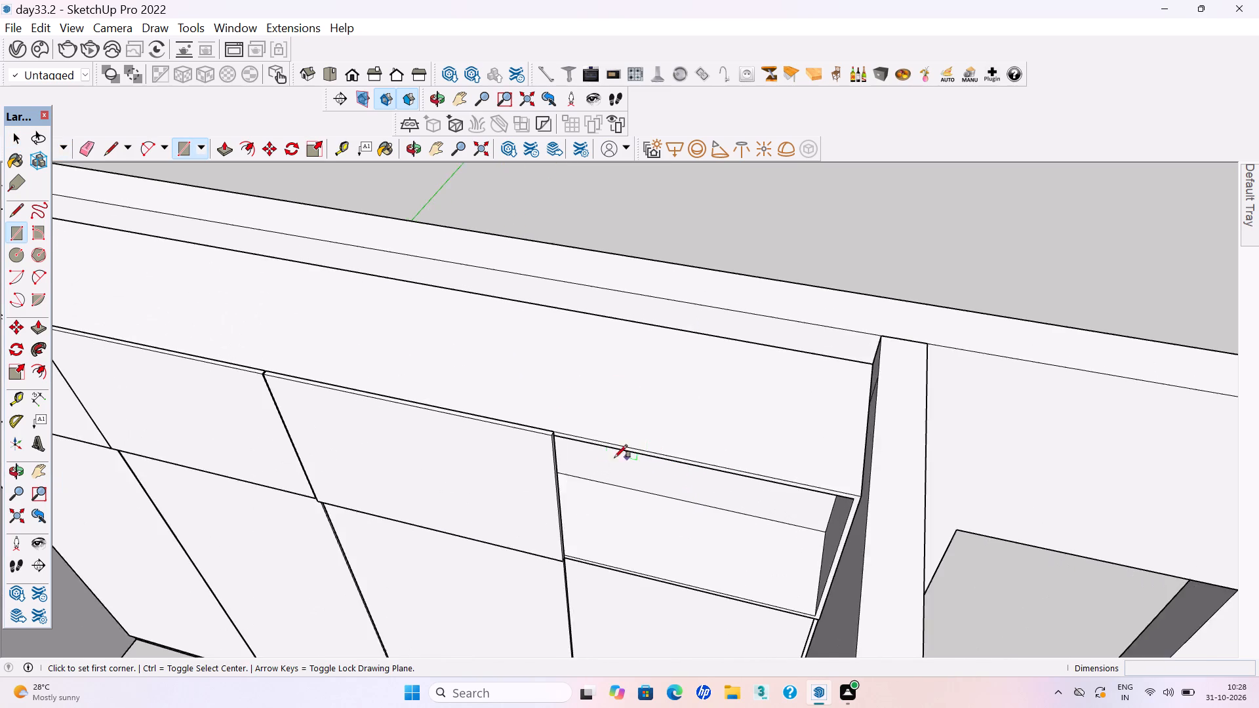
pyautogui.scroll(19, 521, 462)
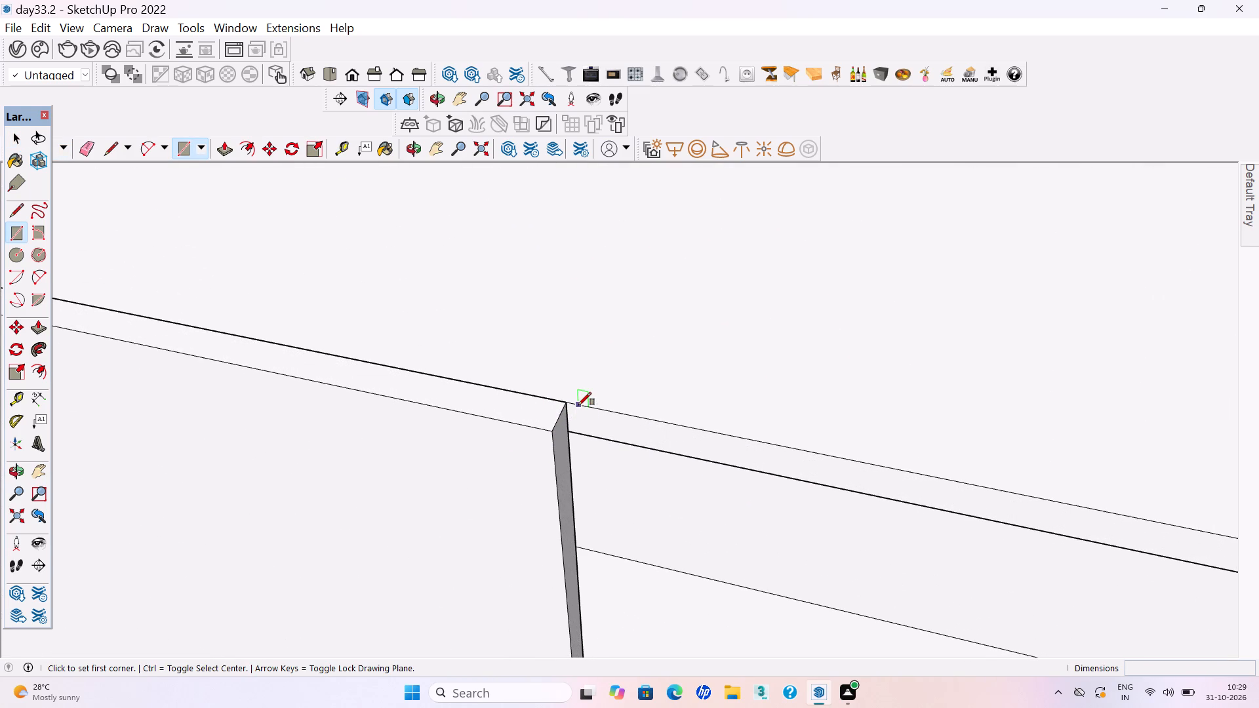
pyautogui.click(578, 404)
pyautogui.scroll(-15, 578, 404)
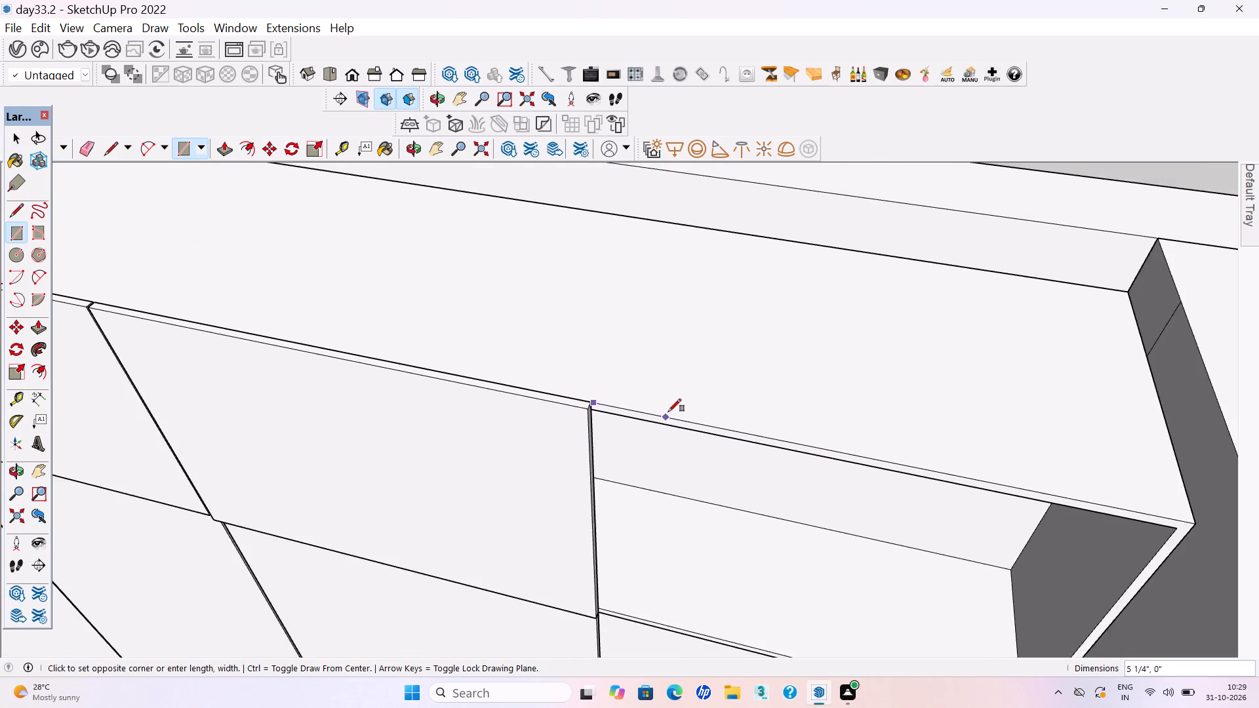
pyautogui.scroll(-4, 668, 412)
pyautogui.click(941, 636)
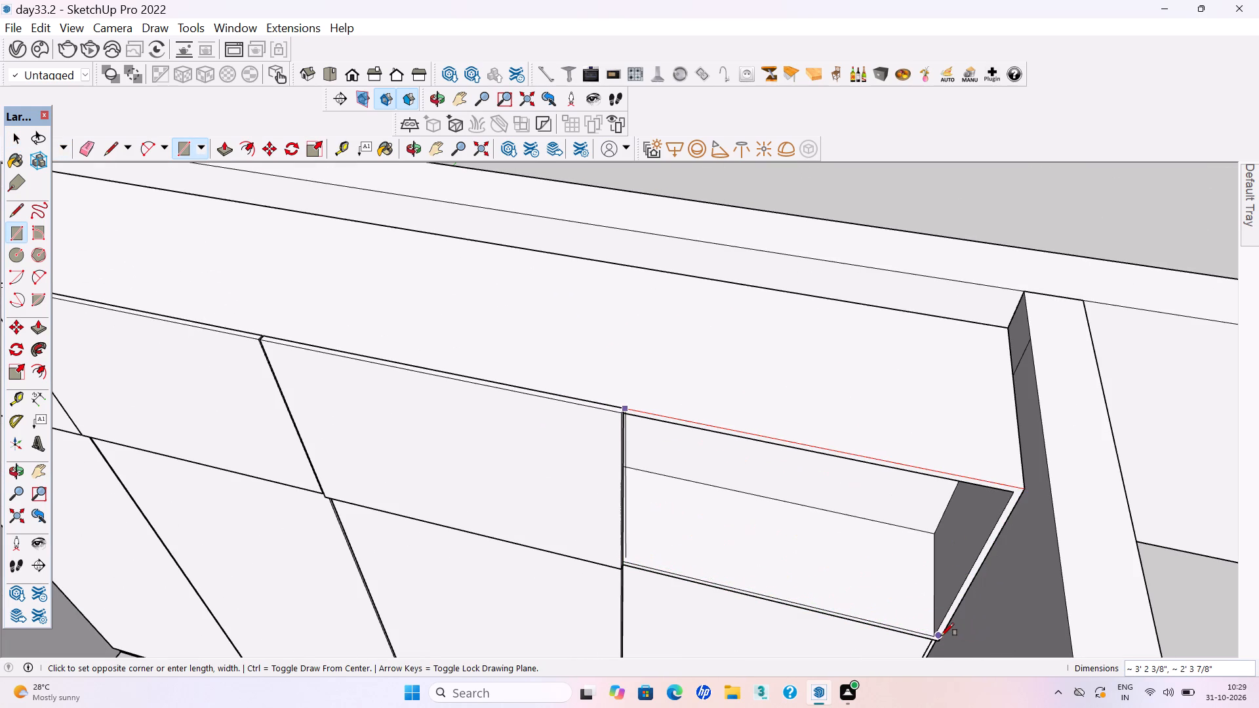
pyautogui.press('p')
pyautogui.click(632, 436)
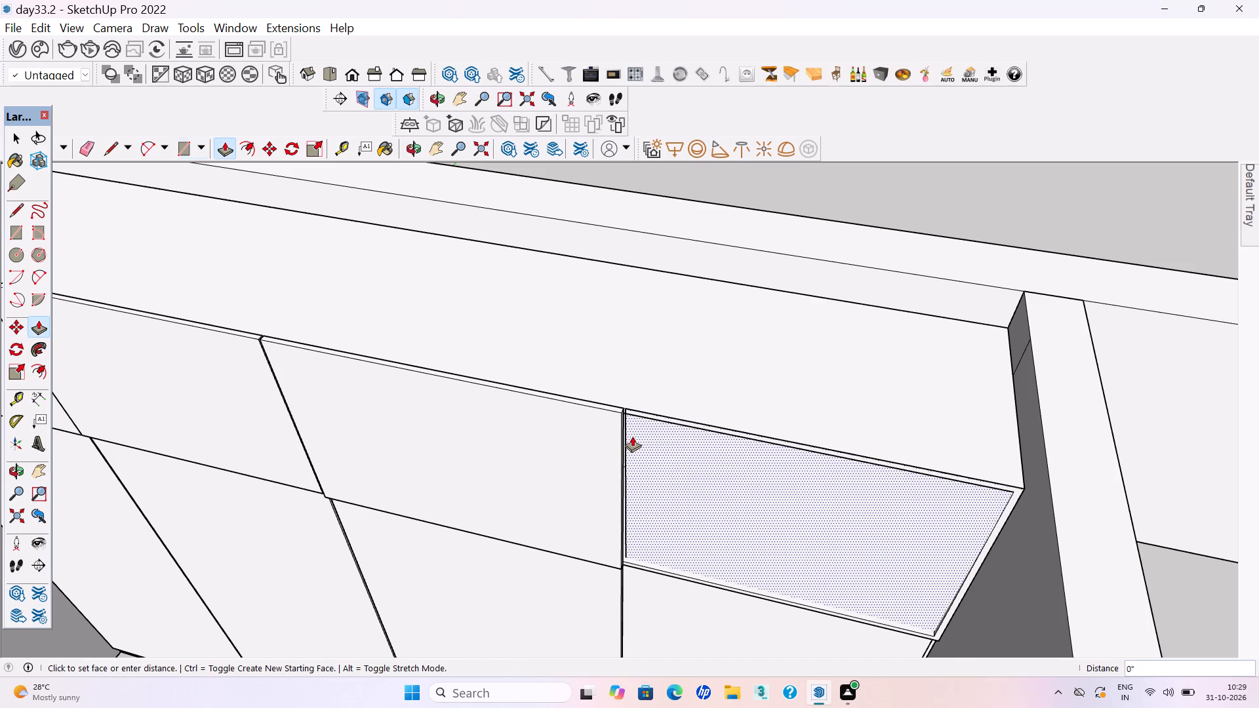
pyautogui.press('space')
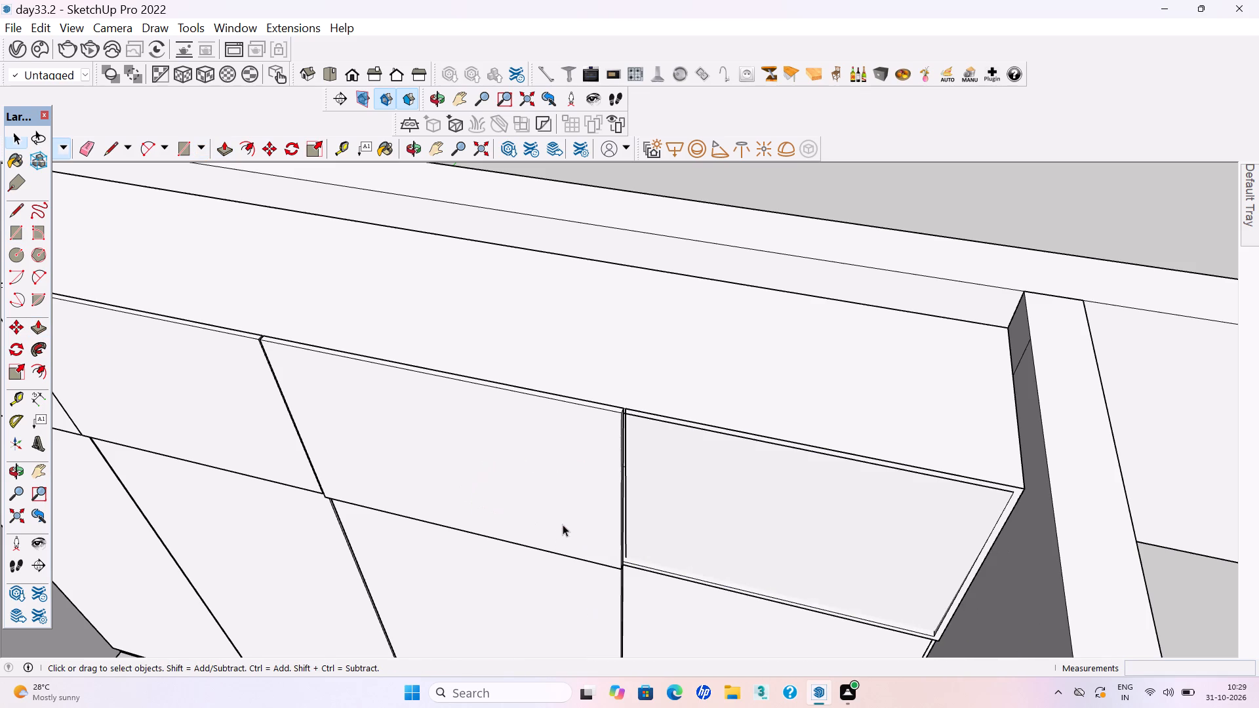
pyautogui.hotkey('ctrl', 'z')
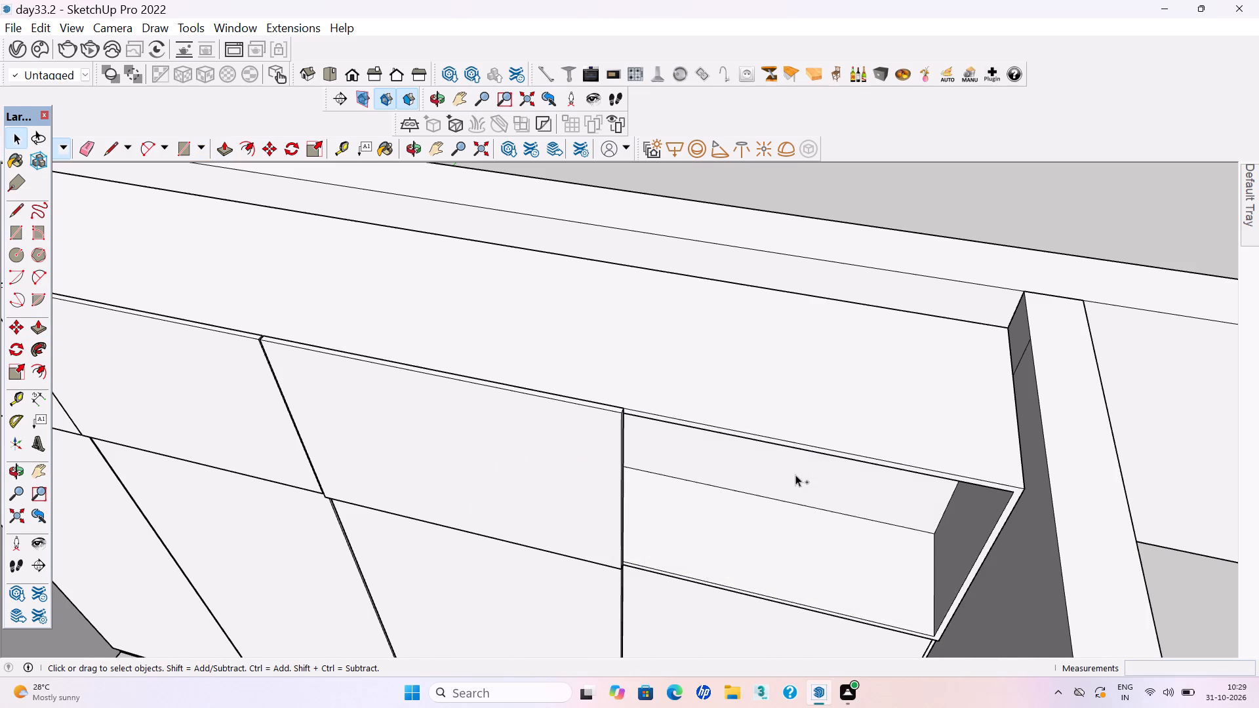
# Draw the fourth loft door rectangle from the third loft door's top corner to the box's lower end corner, about 3' 2" by 2' 3".
pyautogui.press('r')
pyautogui.moveTo(795, 475); pyautogui.dragTo(724, 419, button='middle')
pyautogui.scroll(2, 584, 345)
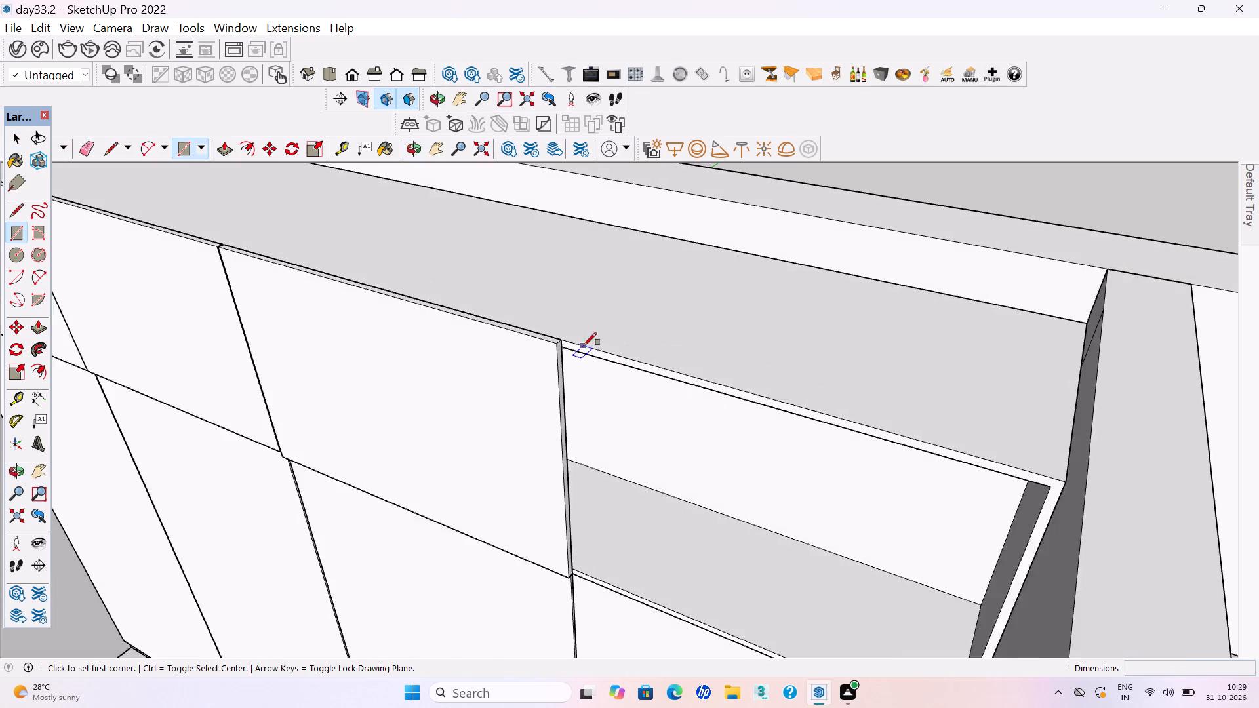
pyautogui.scroll(12, 584, 345)
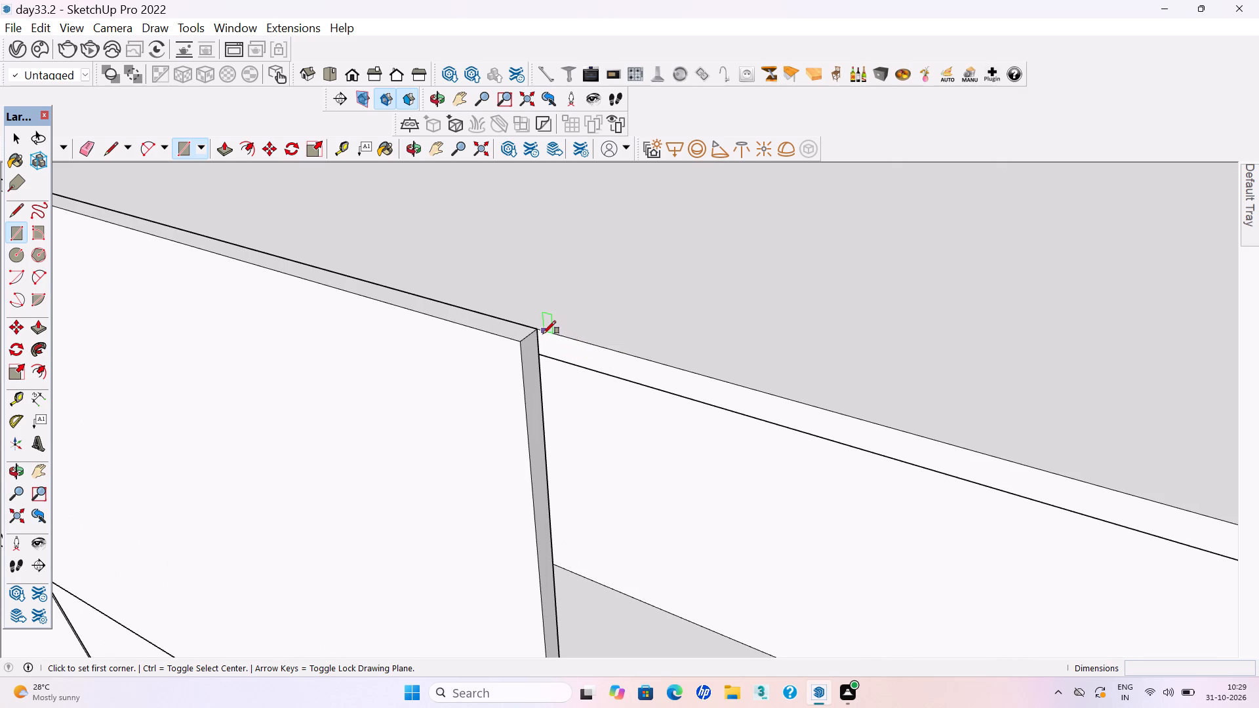
pyautogui.click(543, 333)
pyautogui.scroll(-15, 555, 335)
pyautogui.scroll(-3, 837, 428)
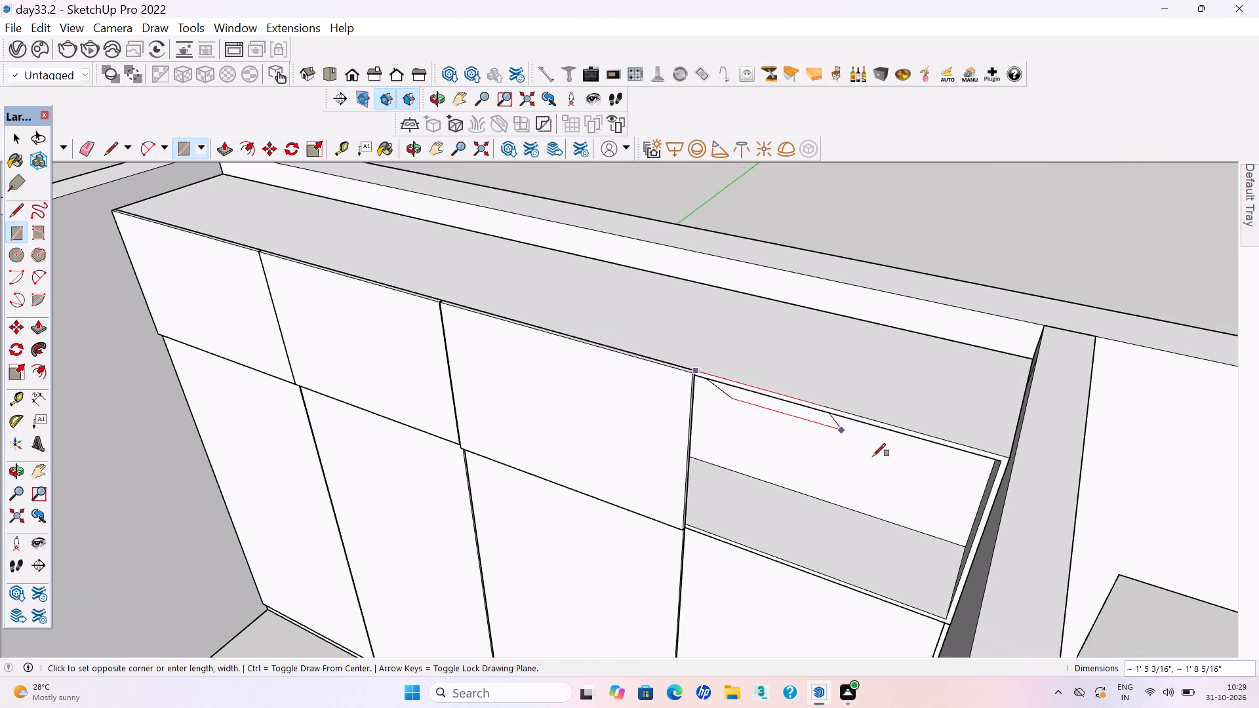
pyautogui.click(947, 620)
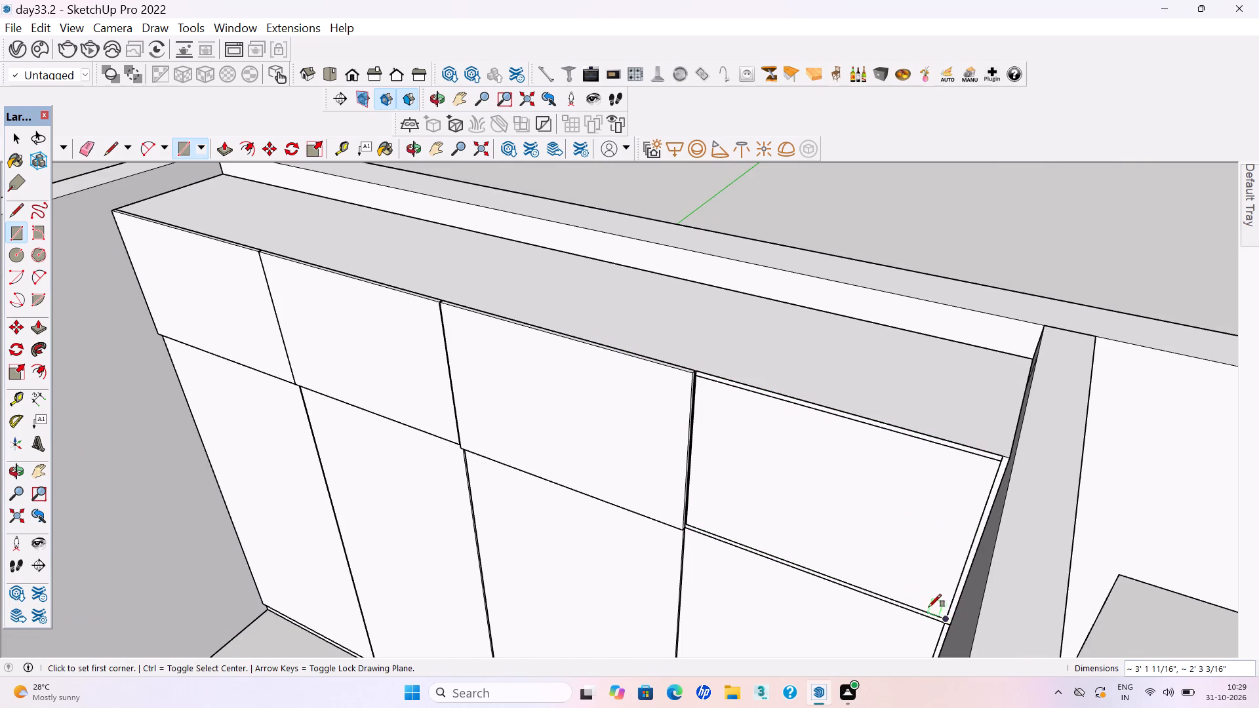
# Pull the fourth loft door rectangle out about 11/16" level with the third door, make it a group and save the model.
pyautogui.press('p')
pyautogui.click(695, 399)
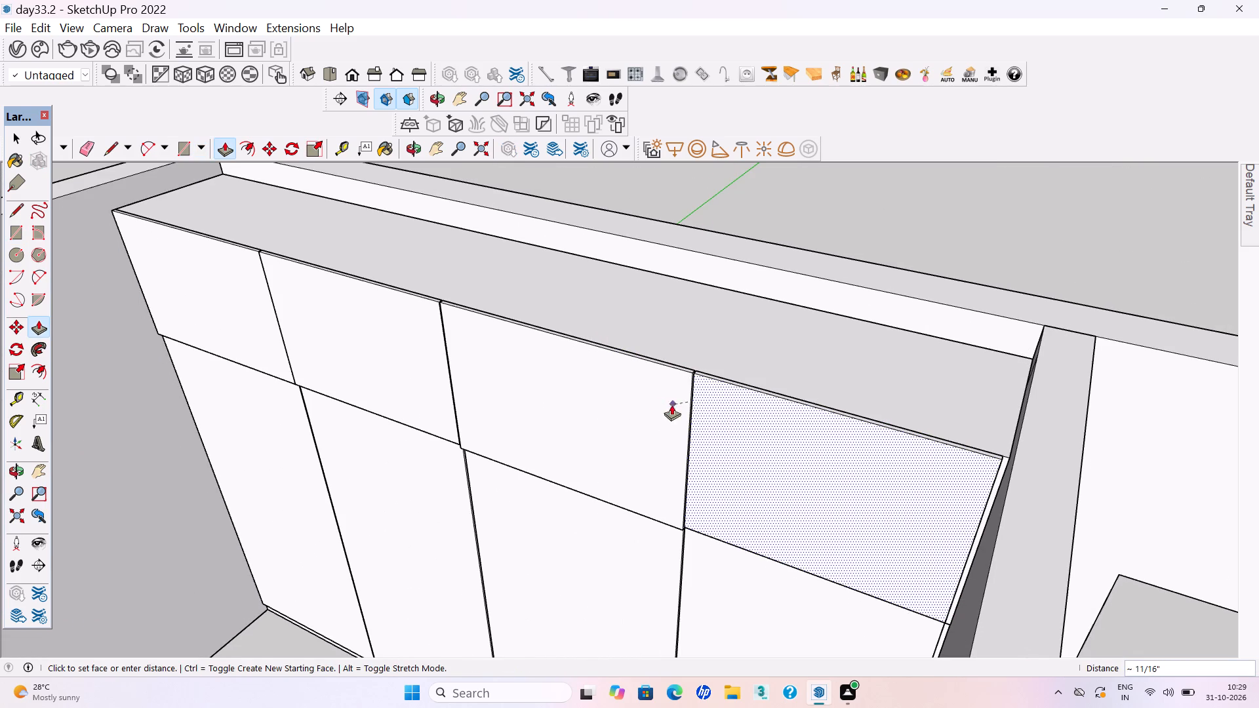
pyautogui.click(637, 404)
pyautogui.press('space')
pyautogui.tripleClick(789, 480)
pyautogui.rightClick(789, 479)
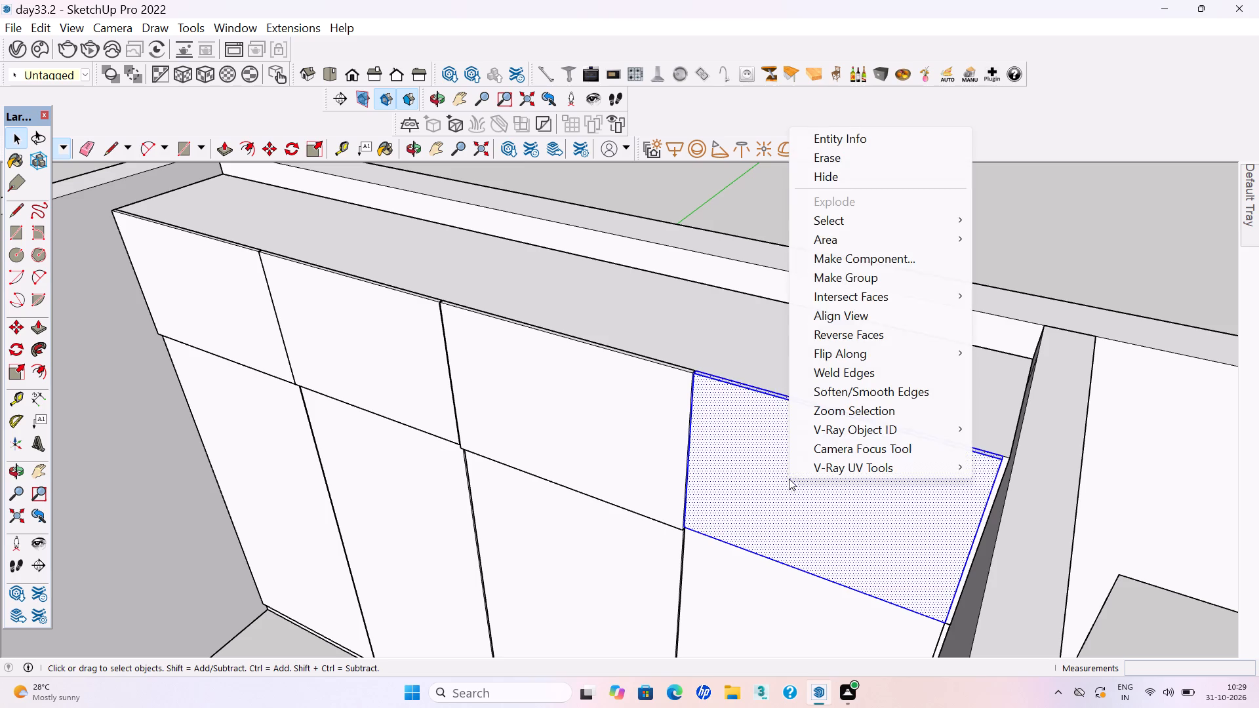
pyautogui.click(838, 279)
pyautogui.click(892, 231)
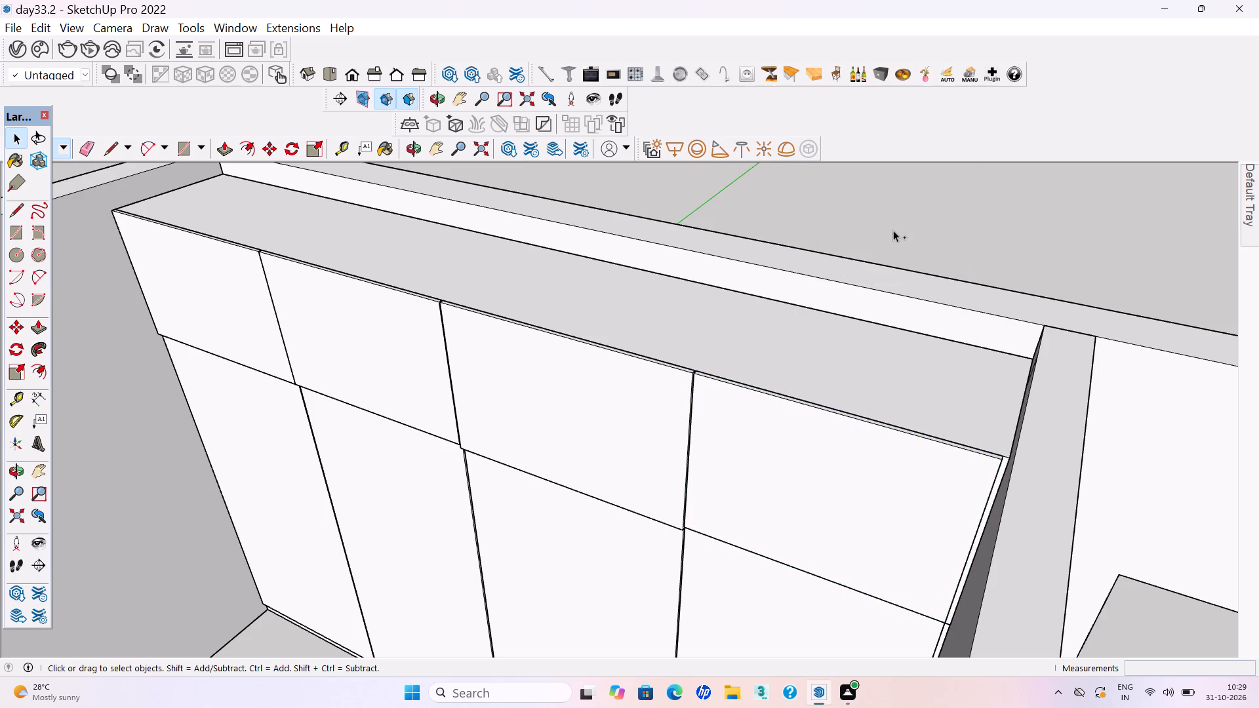
pyautogui.hotkey('ctrl', 's')
pyautogui.hotkey('ctrl', 's')
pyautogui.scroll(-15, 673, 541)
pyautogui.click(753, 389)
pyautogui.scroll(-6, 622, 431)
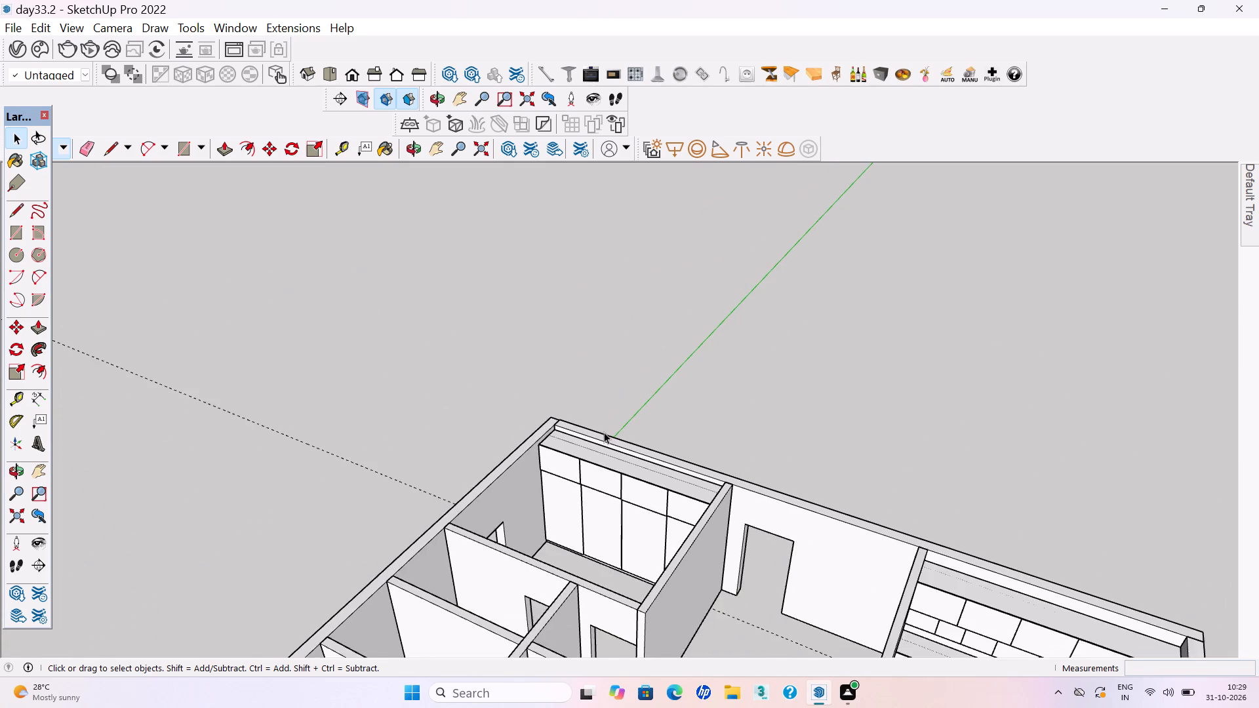
# Save the model and delete the leftover guide line crossing the house.
pyautogui.scroll(-3, 604, 432)
pyautogui.hotkey('ctrl', 's')
pyautogui.hotkey('ctrl', 's')
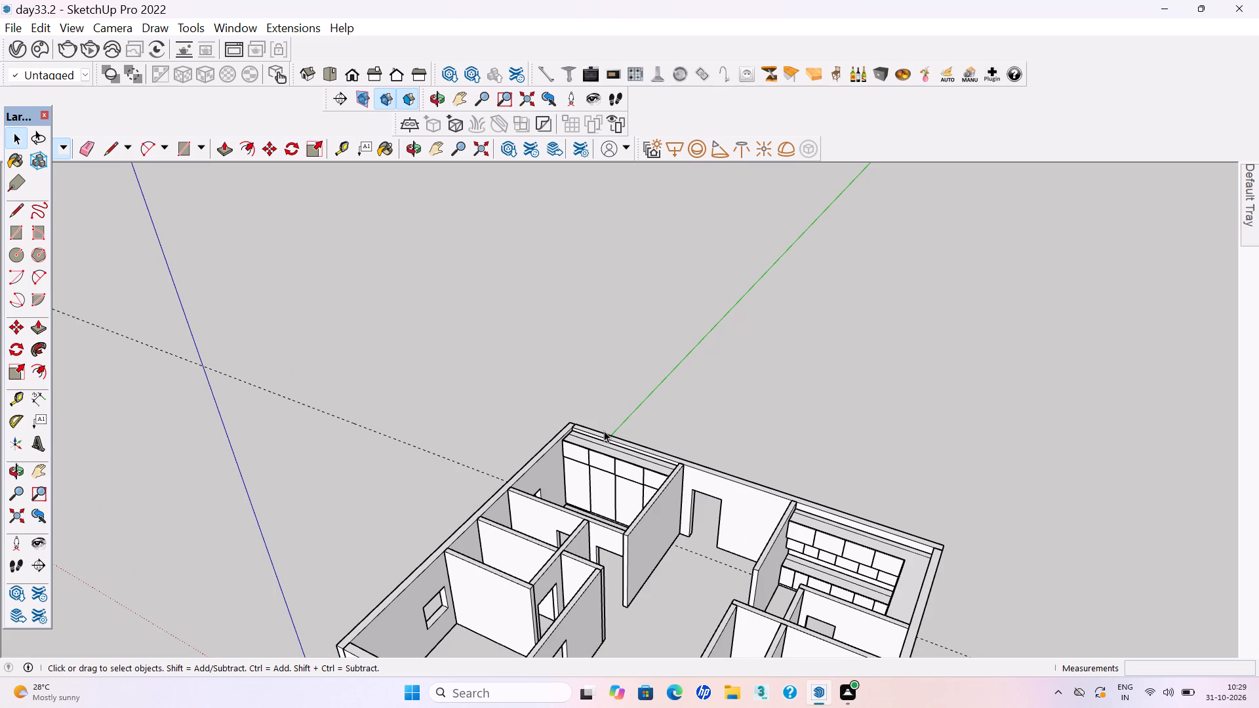
pyautogui.scroll(-7, 604, 431)
pyautogui.moveTo(615, 484); pyautogui.dragTo(744, 551, button='middle')
pyautogui.moveTo(744, 551); pyautogui.dragTo(757, 553, button='middle')
pyautogui.scroll(4, 784, 466)
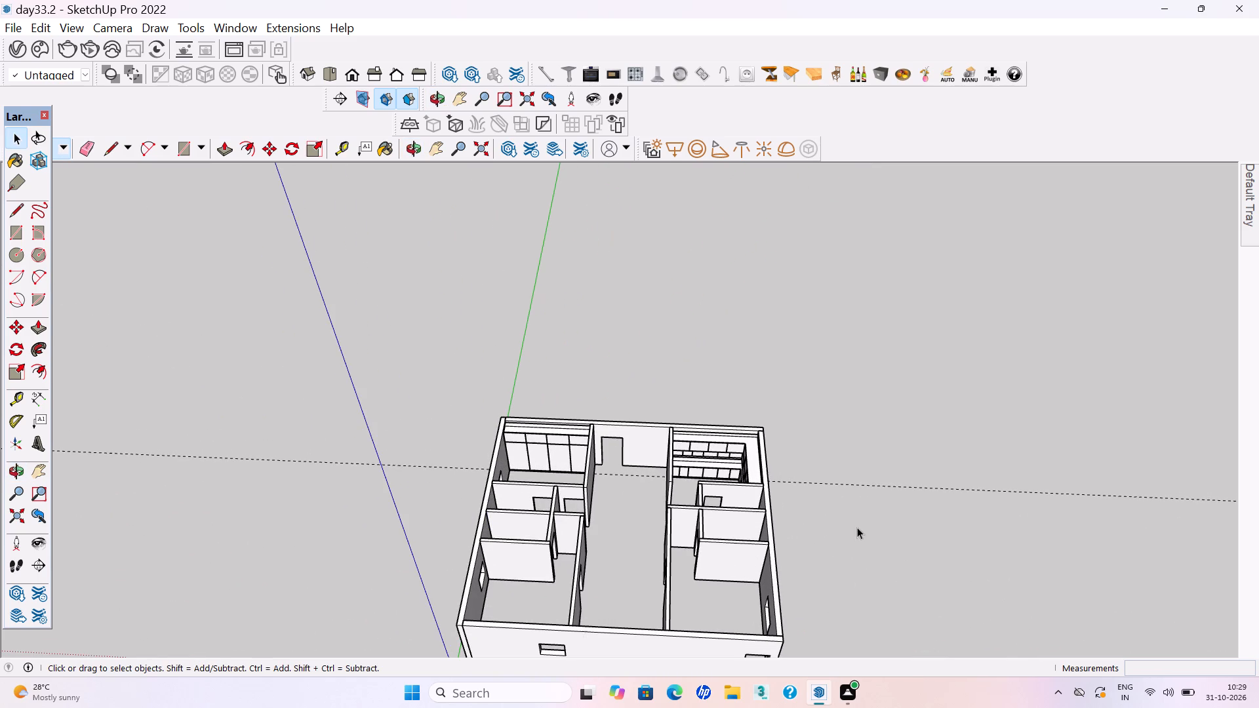
pyautogui.moveTo(857, 527); pyautogui.dragTo(843, 452)
pyautogui.press('Delete')
pyautogui.scroll(-3, 756, 465)
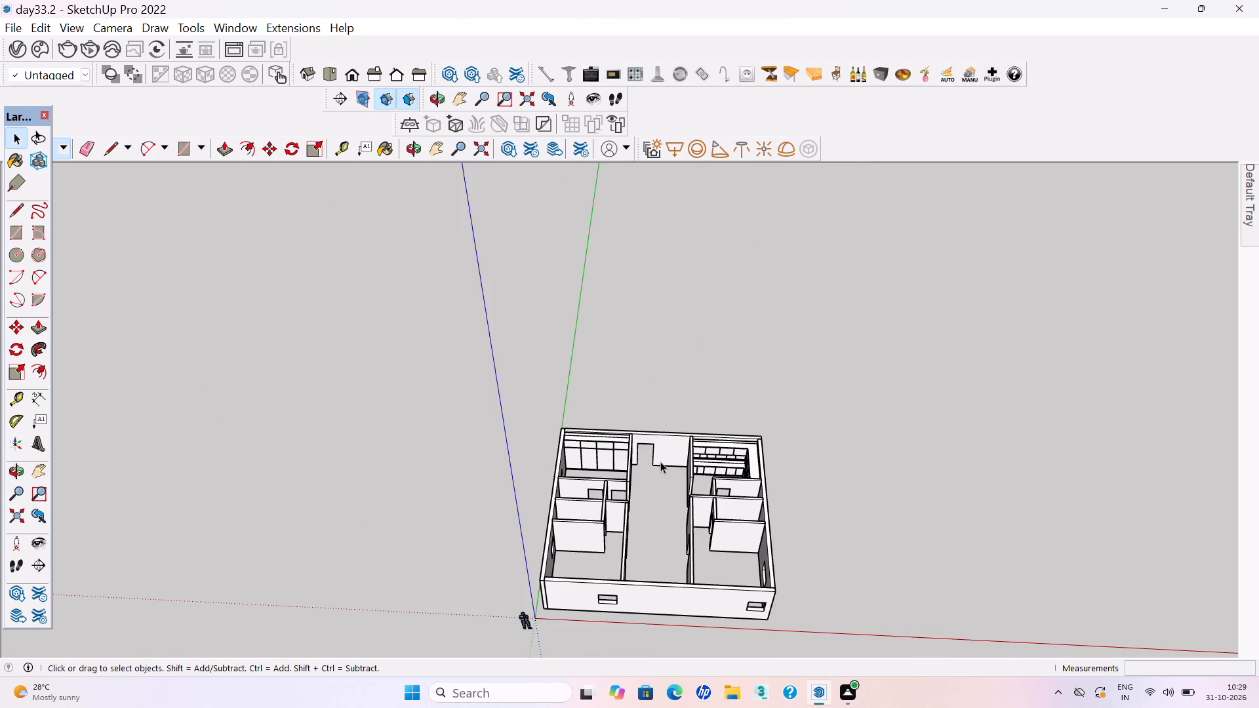
# Place a floor guide 2' from the base of the windowed wall in the corner room beside the standing figure.
pyautogui.scroll(4, 616, 560)
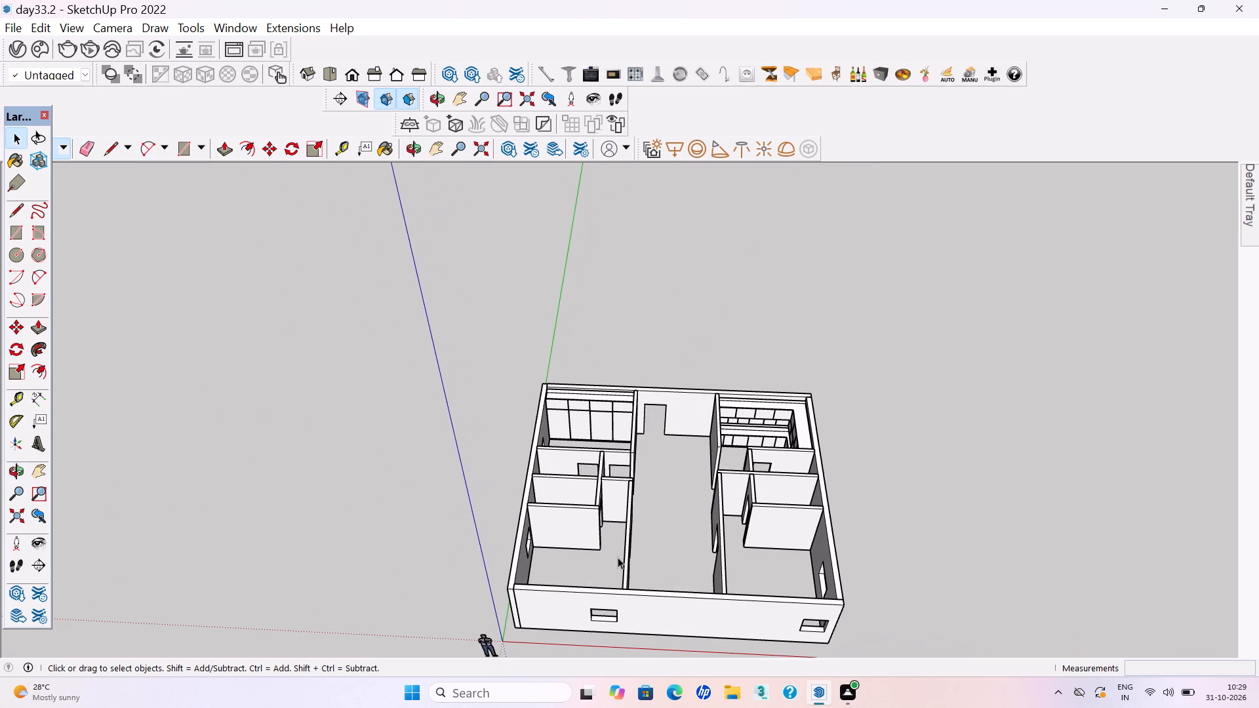
pyautogui.scroll(6, 618, 557)
pyautogui.moveTo(681, 428); pyautogui.dragTo(673, 473, button='middle')
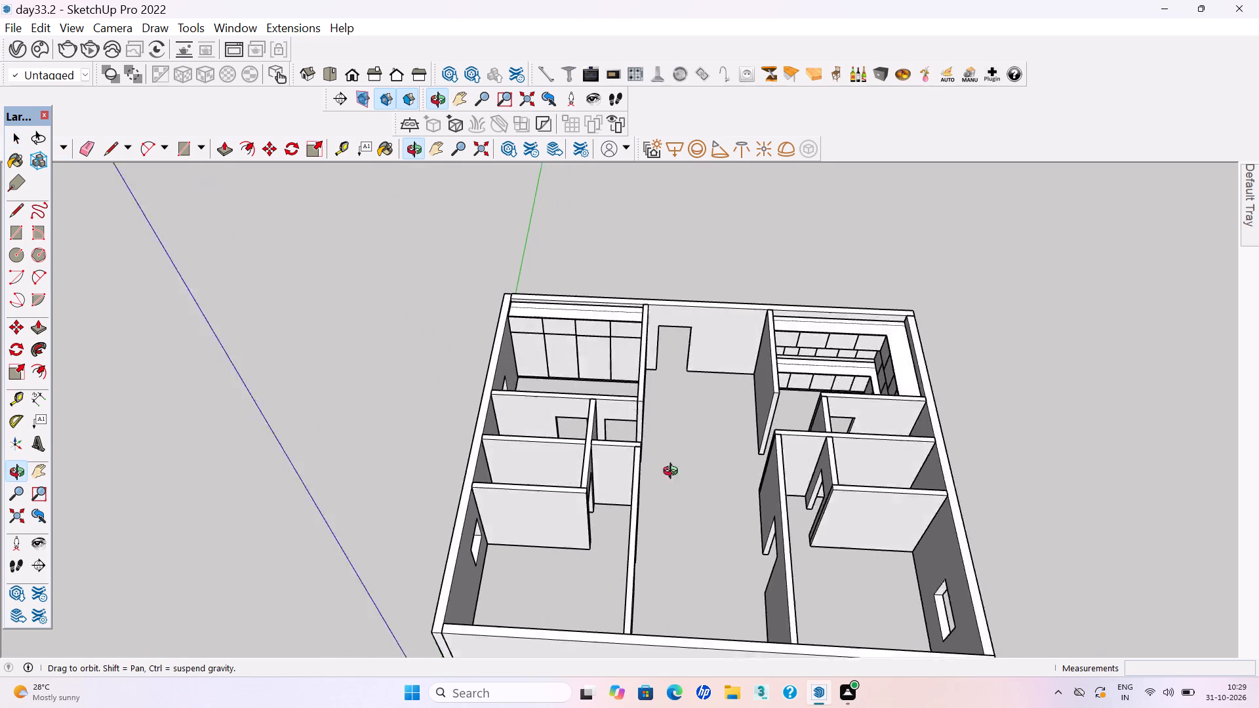
pyautogui.moveTo(673, 473); pyautogui.dragTo(327, 606, button='middle')
pyautogui.scroll(4, 313, 409)
pyautogui.scroll(-2, 689, 533)
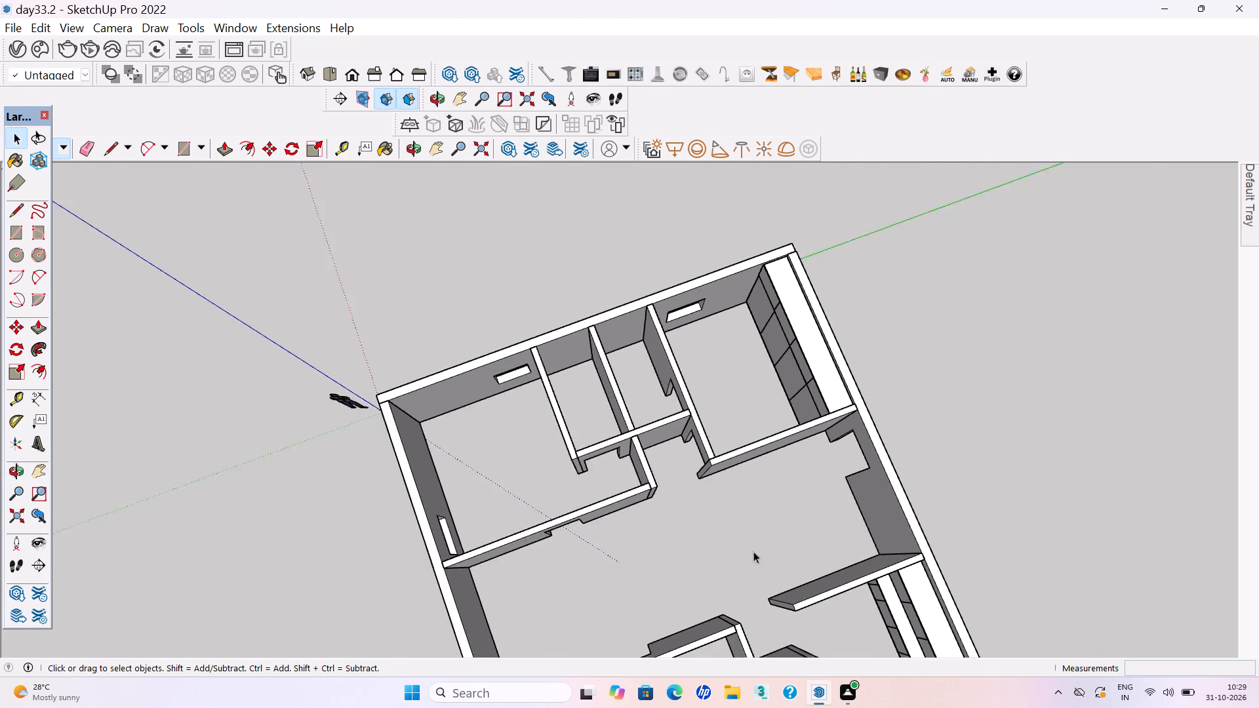
pyautogui.scroll(-2, 753, 551)
pyautogui.moveTo(630, 634); pyautogui.dragTo(606, 593, button='middle')
pyautogui.moveTo(597, 576); pyautogui.dragTo(476, 429, button='middle')
pyautogui.scroll(8, 451, 404)
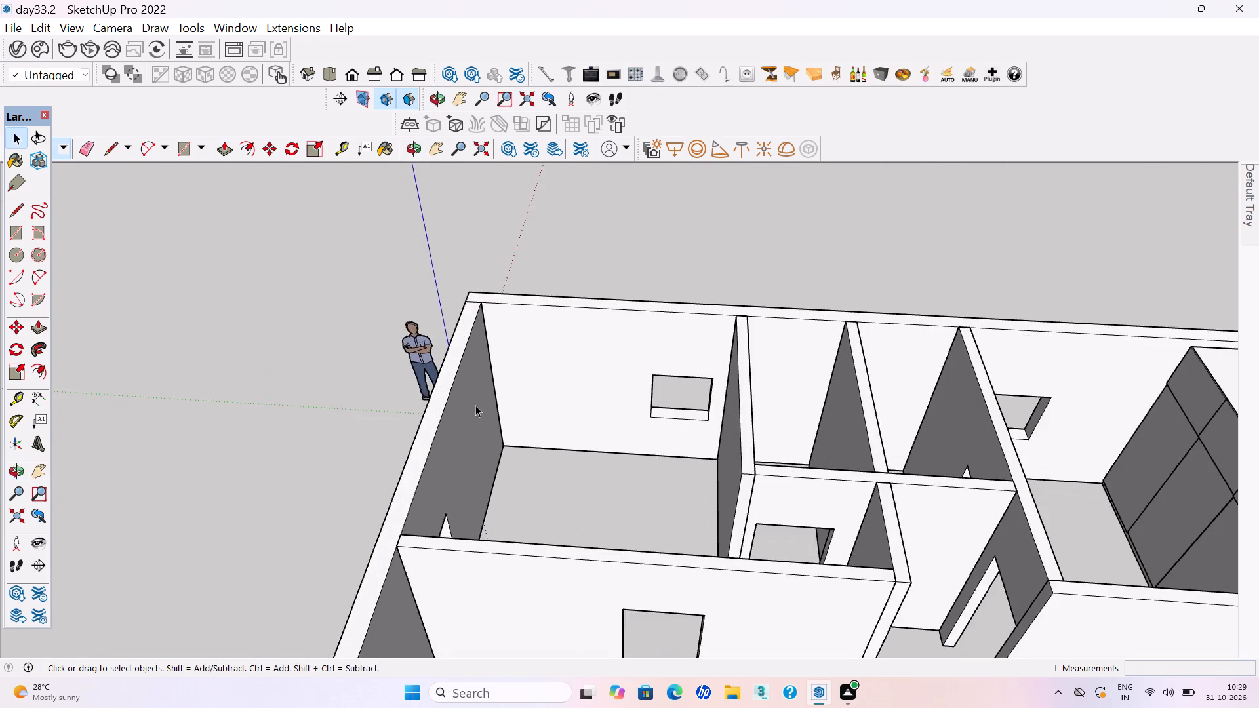
pyautogui.moveTo(513, 432); pyautogui.dragTo(574, 484, button='middle')
pyautogui.scroll(4, 561, 450)
pyautogui.press('t')
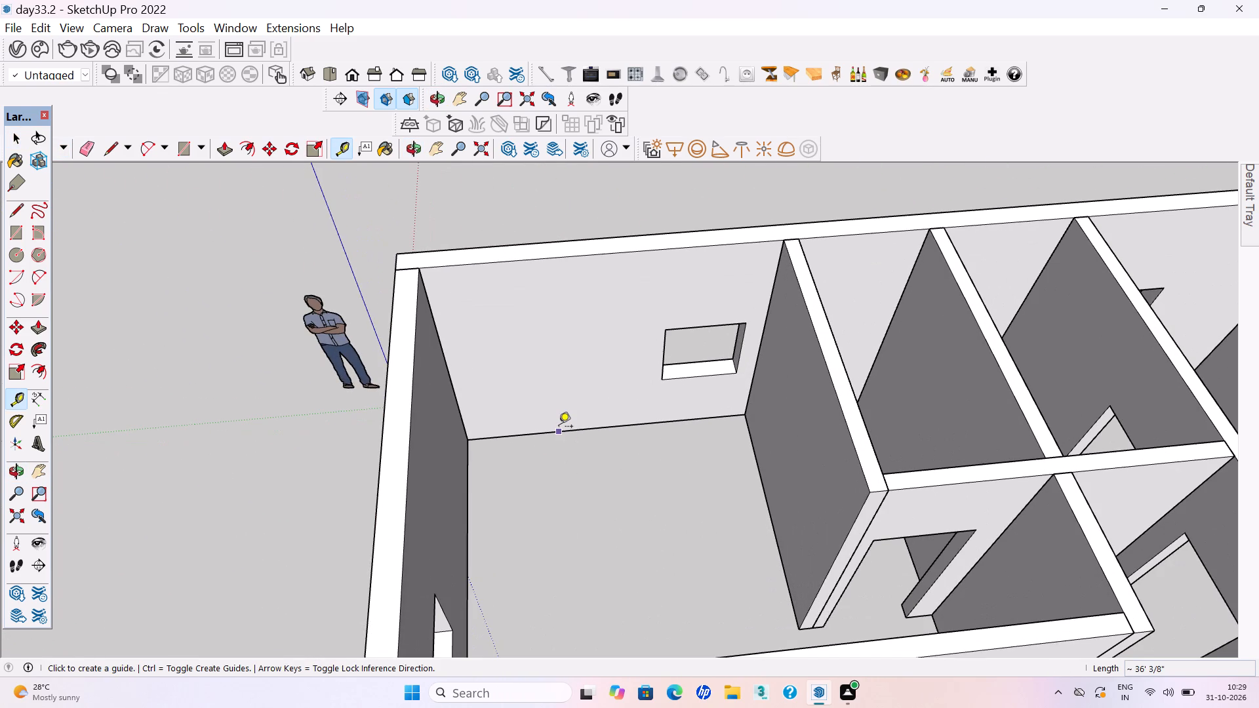
pyautogui.click(559, 427)
pyautogui.write("2'")
pyautogui.press('Return')
# Draw a 12' by 2' floor rectangle from the room corner to where the guide meets the opposite wall, and make it a group.
pyautogui.press('r')
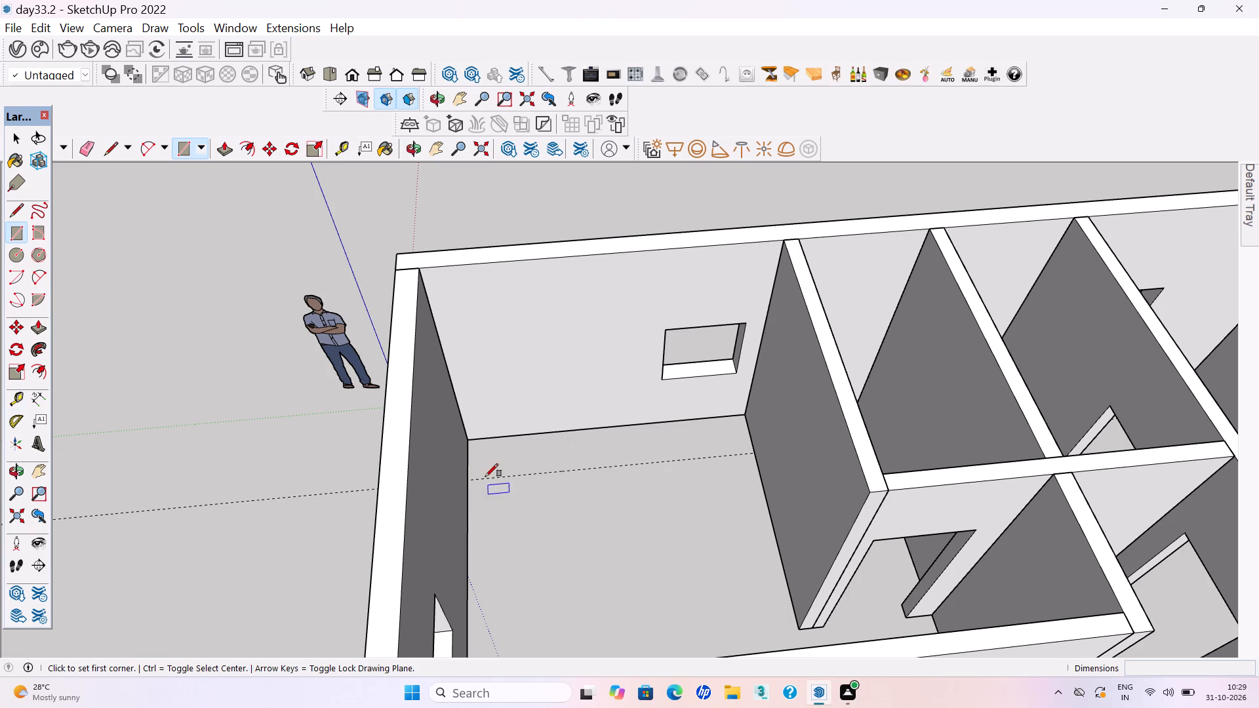
pyautogui.click(465, 439)
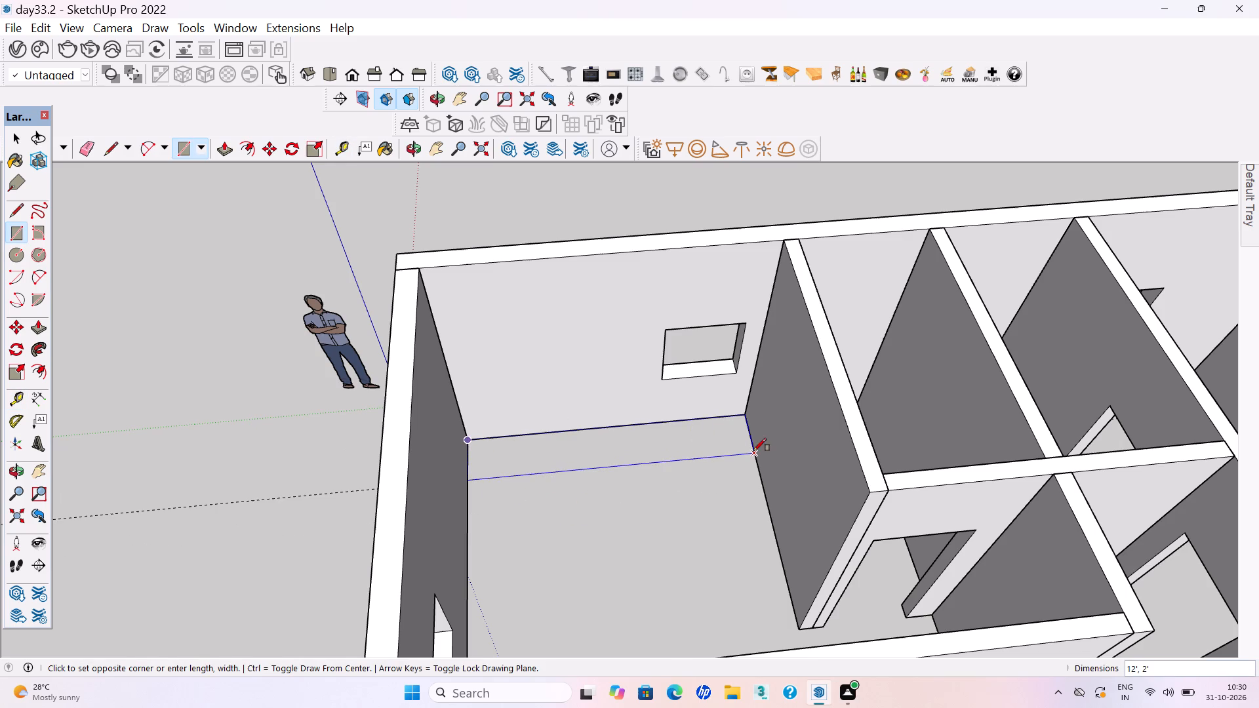
pyautogui.click(757, 450)
pyautogui.press('space')
pyautogui.doubleClick(651, 451)
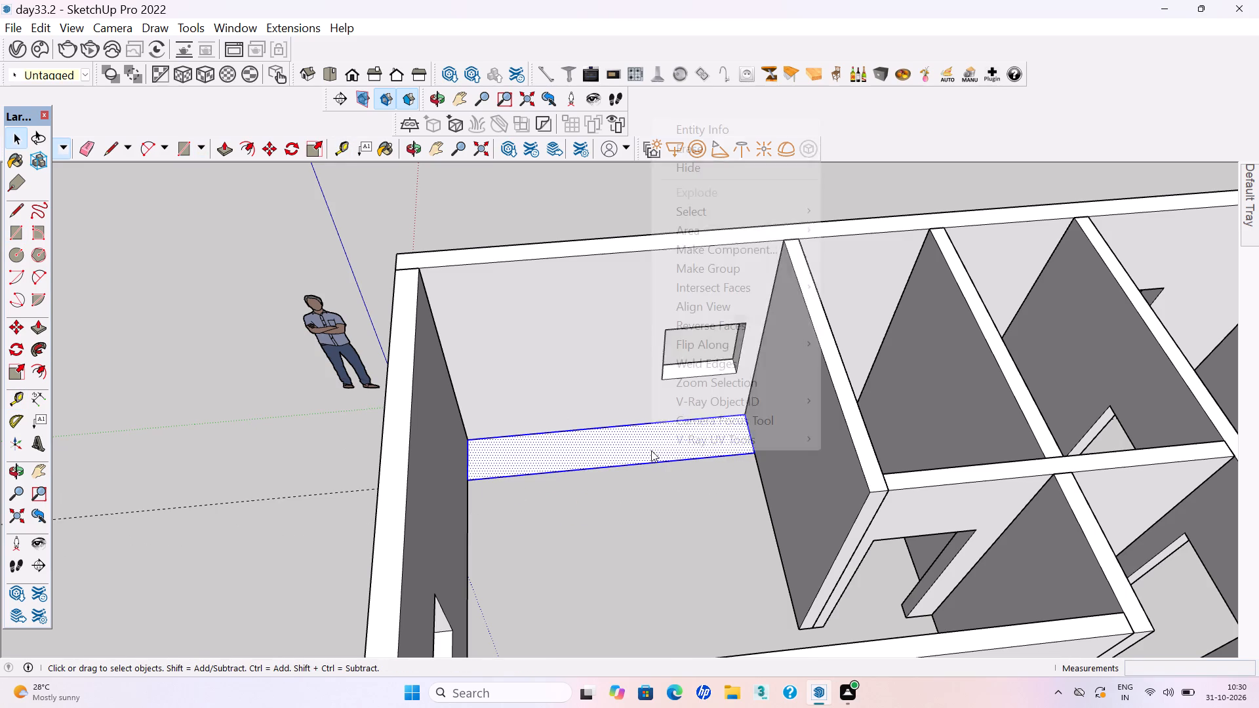
pyautogui.rightClick(651, 450)
pyautogui.click(693, 267)
# Pull the floor rectangle up 3" inside its group to form the wardrobe base, and save the model.
pyautogui.doubleClick(624, 451)
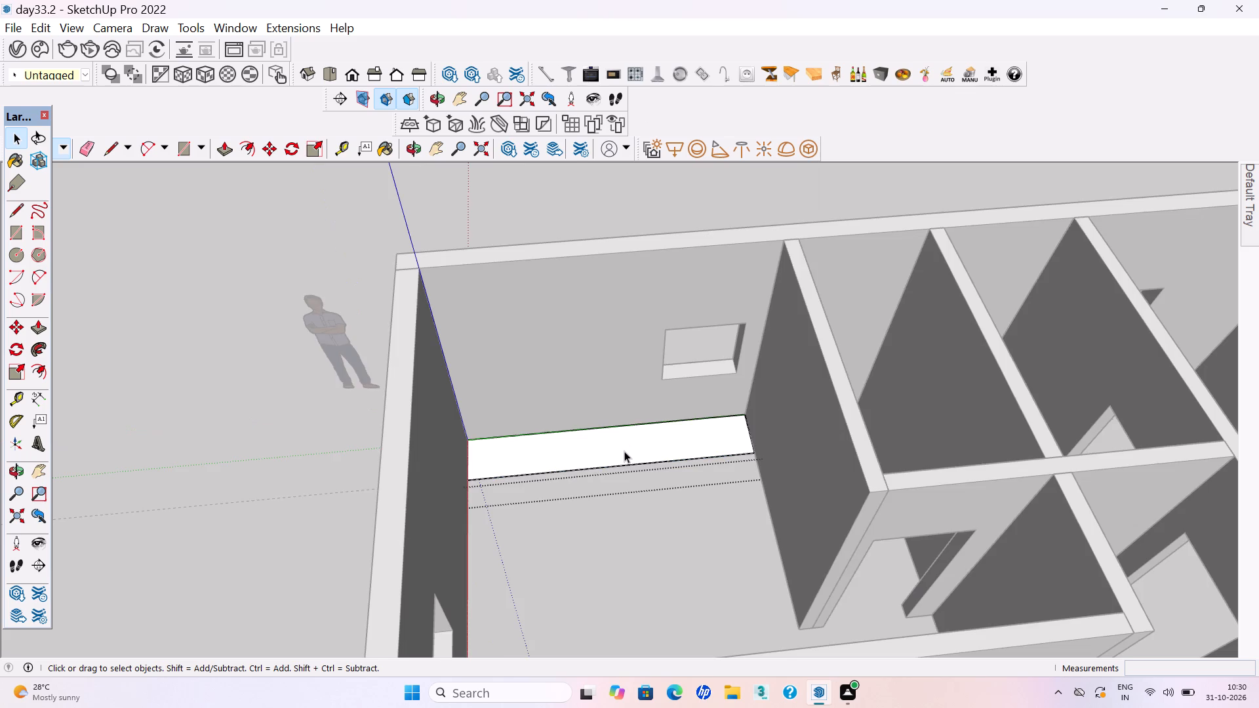
pyautogui.press('p')
pyautogui.click(624, 451)
pyautogui.press('3')
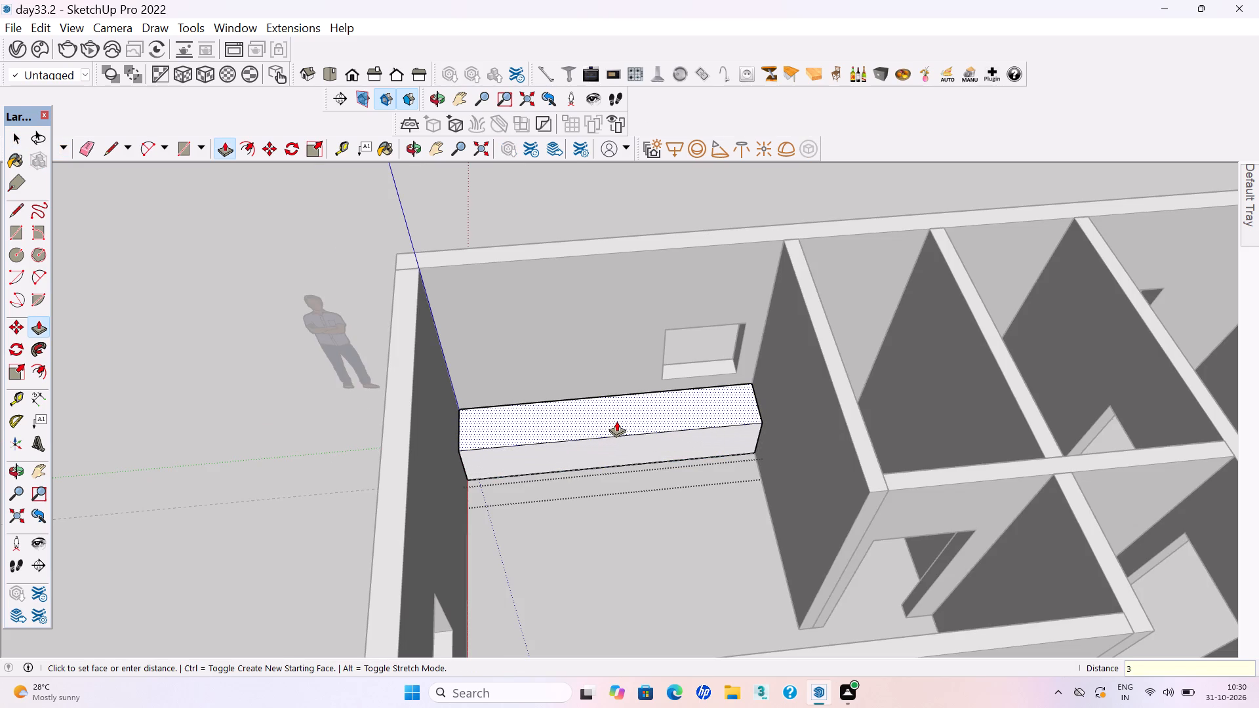
pyautogui.hotkey('shift', '"')
pyautogui.press('Return')
pyautogui.press('space')
pyautogui.click(591, 532)
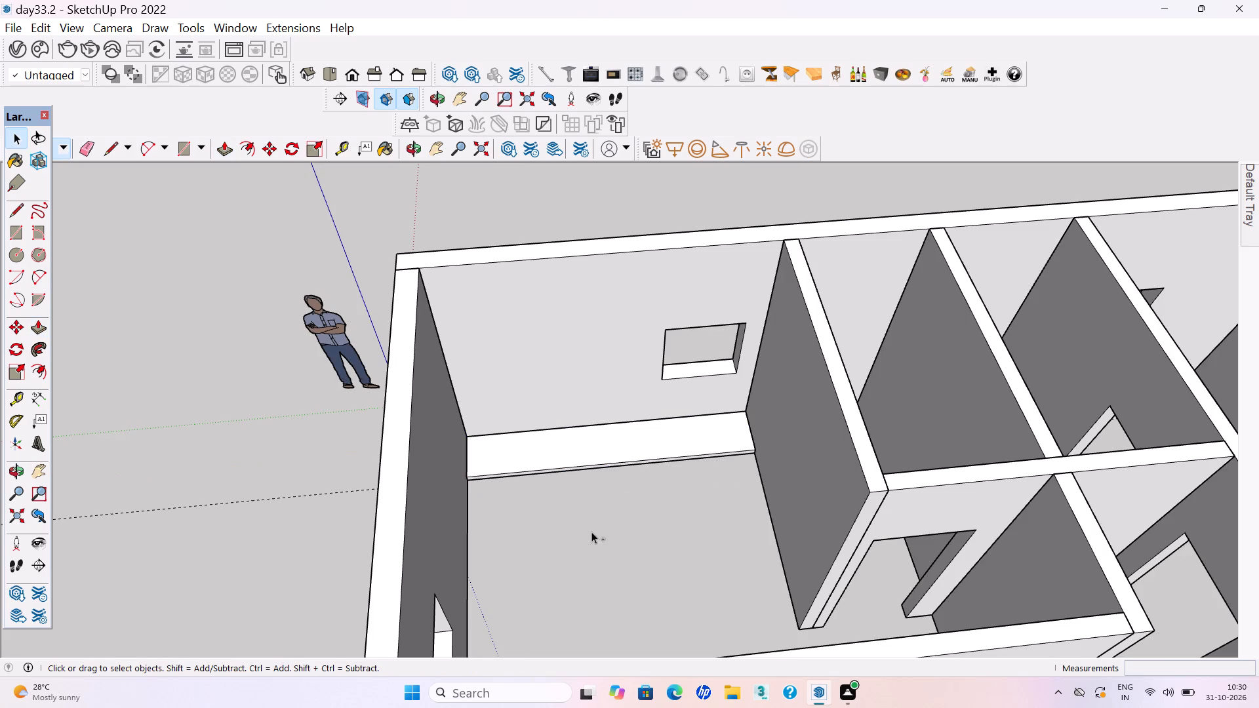
pyautogui.hotkey('ctrl', 's')
pyautogui.hotkey('ctrl', 's')
# Draw a rectangle about 8' 1" by 2' on the base from its rear wall corner to the front edge, and make it a group.
pyautogui.press('r')
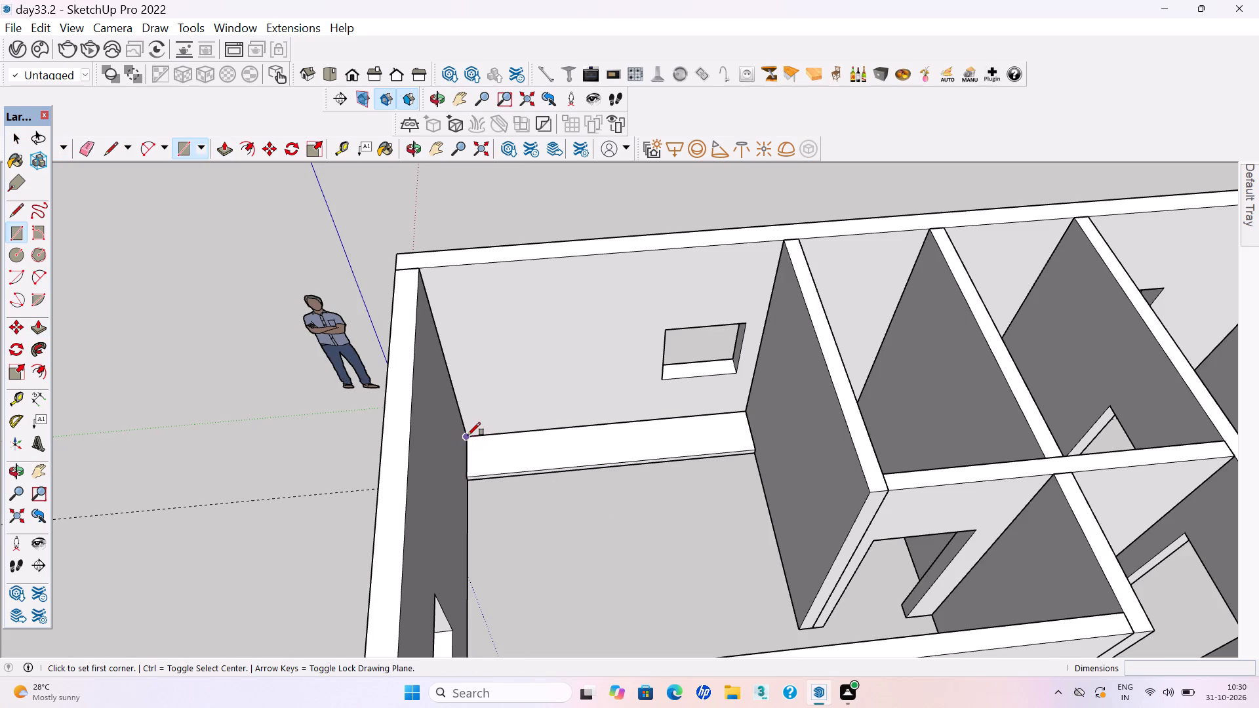
pyautogui.click(468, 435)
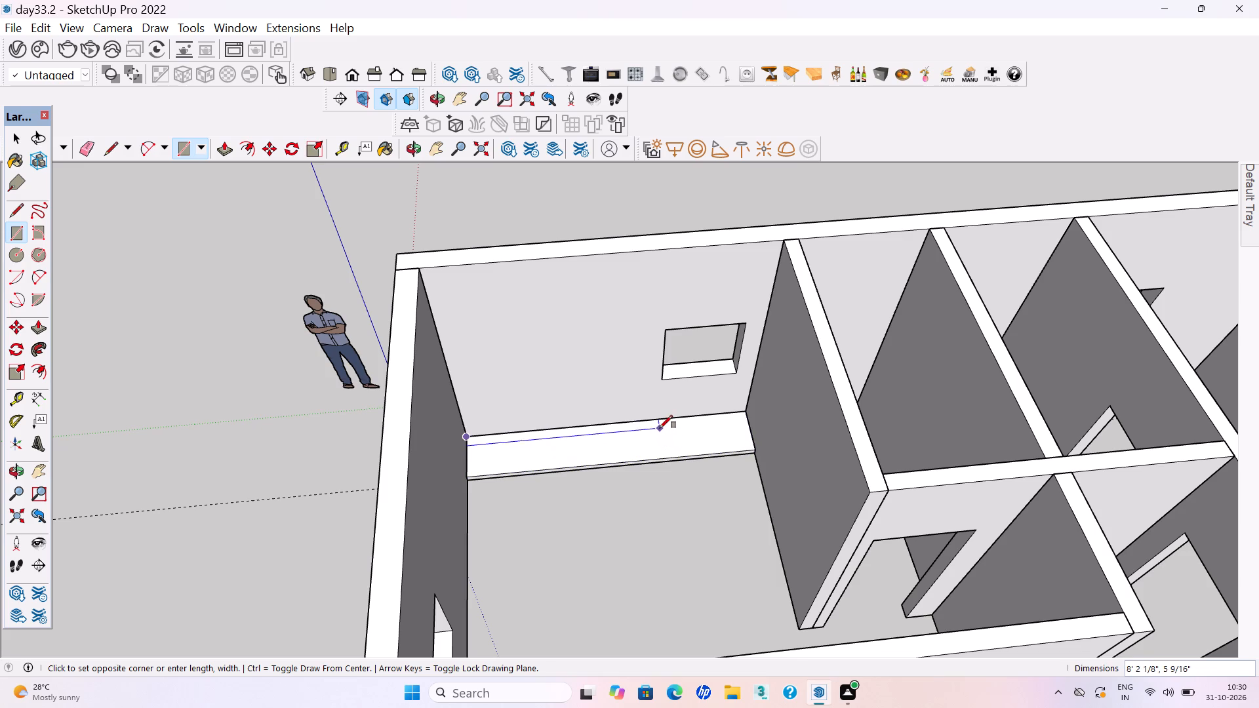
pyautogui.click(662, 451)
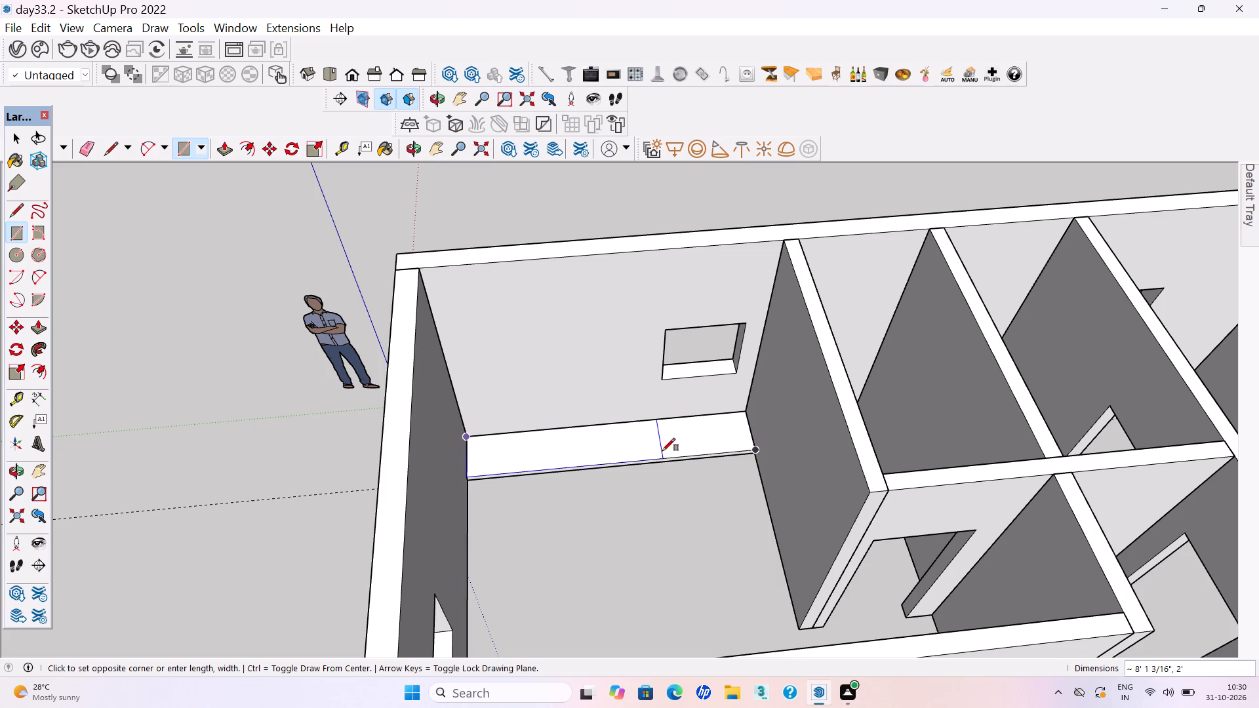
pyautogui.press('space')
pyautogui.doubleClick(584, 456)
pyautogui.rightClick(584, 455)
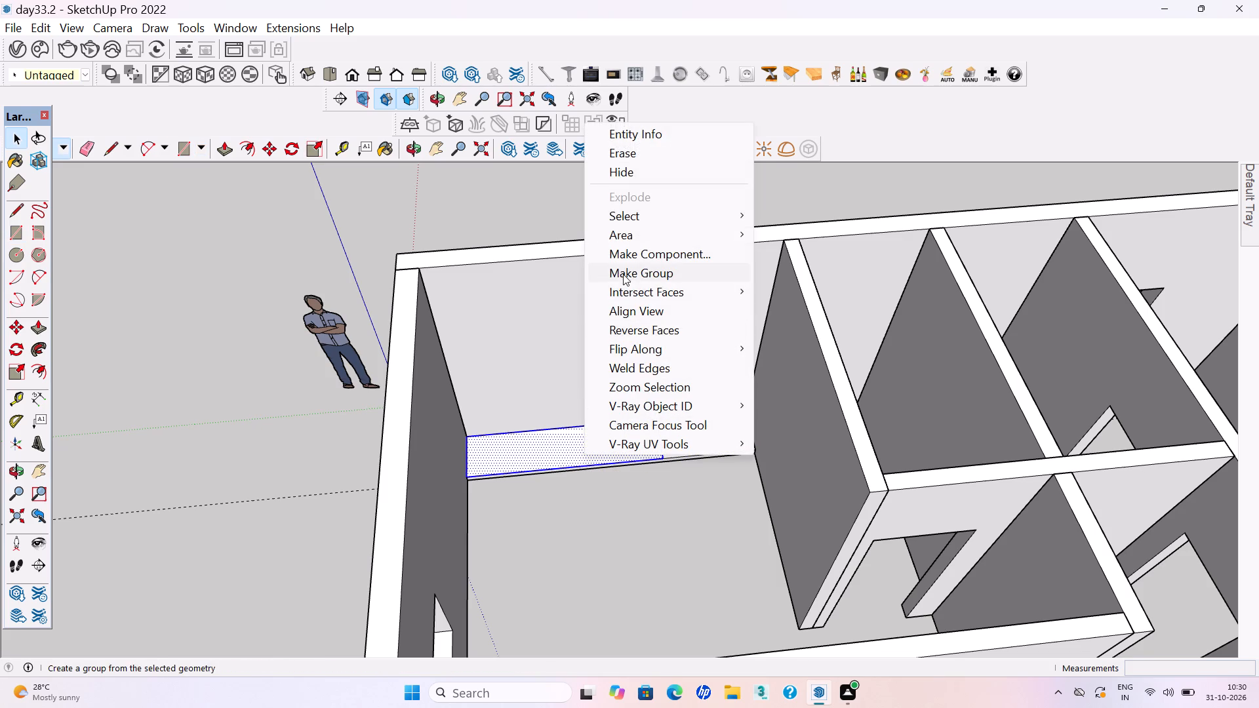
pyautogui.click(624, 273)
# Pull the rectangle on the base up 7' inside its group to form the wardrobe body.
pyautogui.doubleClick(609, 451)
pyautogui.press('p')
pyautogui.click(609, 451)
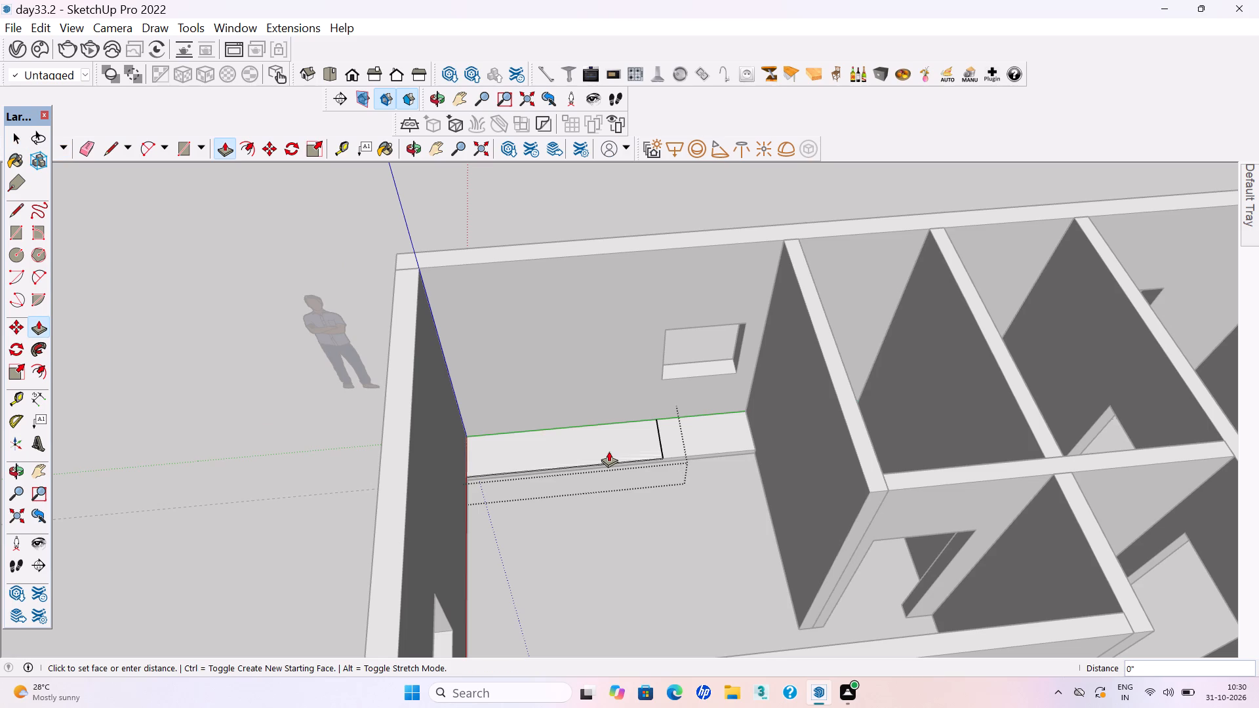
pyautogui.write("7'")
pyautogui.press('Return')
pyautogui.press('space')
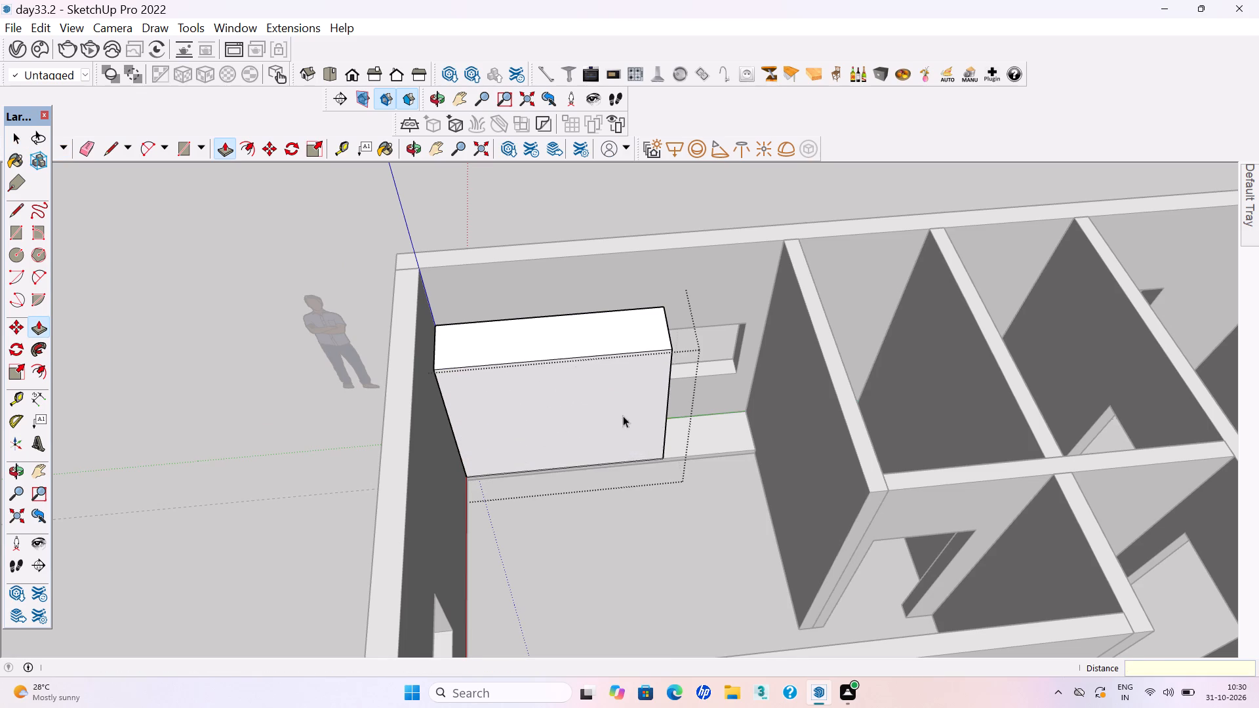
# Offset the wardrobe body's front face inward by 18 mm.
pyautogui.moveTo(634, 427); pyautogui.dragTo(620, 422, button='middle')
pyautogui.click(570, 429)
pyautogui.press('f')
pyautogui.click(569, 429)
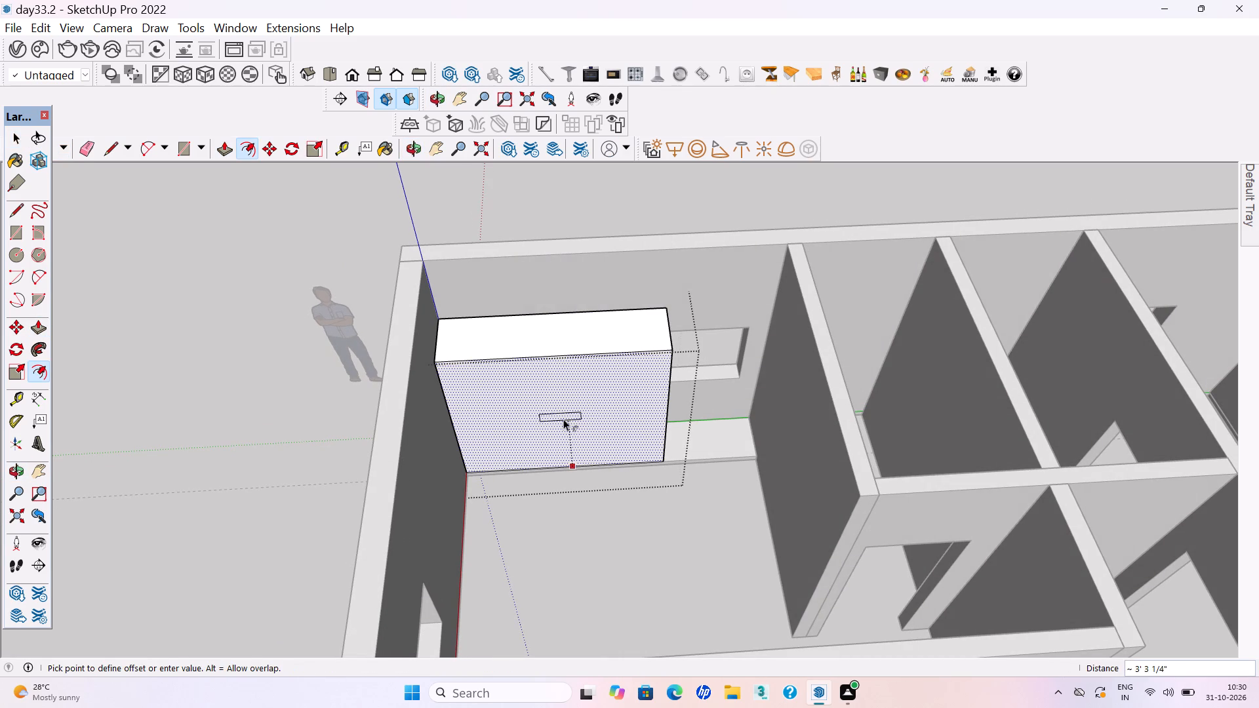
pyautogui.write('18mm')
pyautogui.press('Return')
pyautogui.press('space')
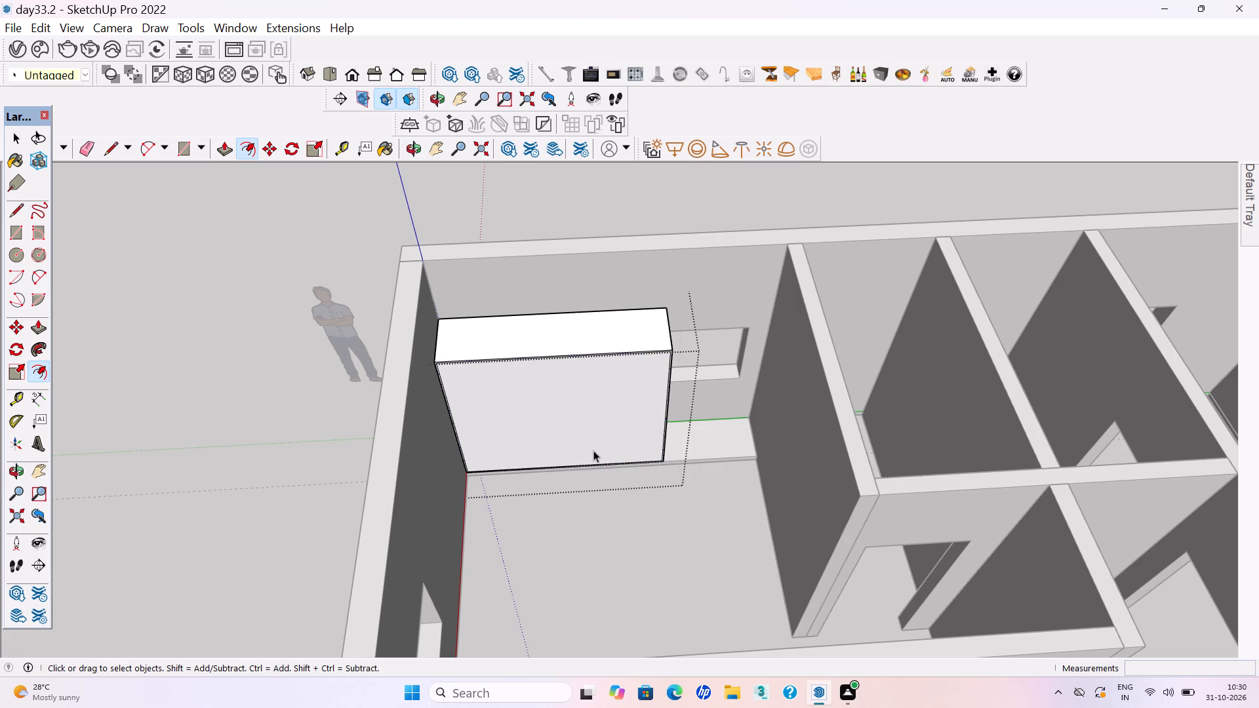
# Push the inner front face back to hollow out the wardrobe body, and save the model.
pyautogui.click(597, 452)
pyautogui.press('p')
pyautogui.click(597, 452)
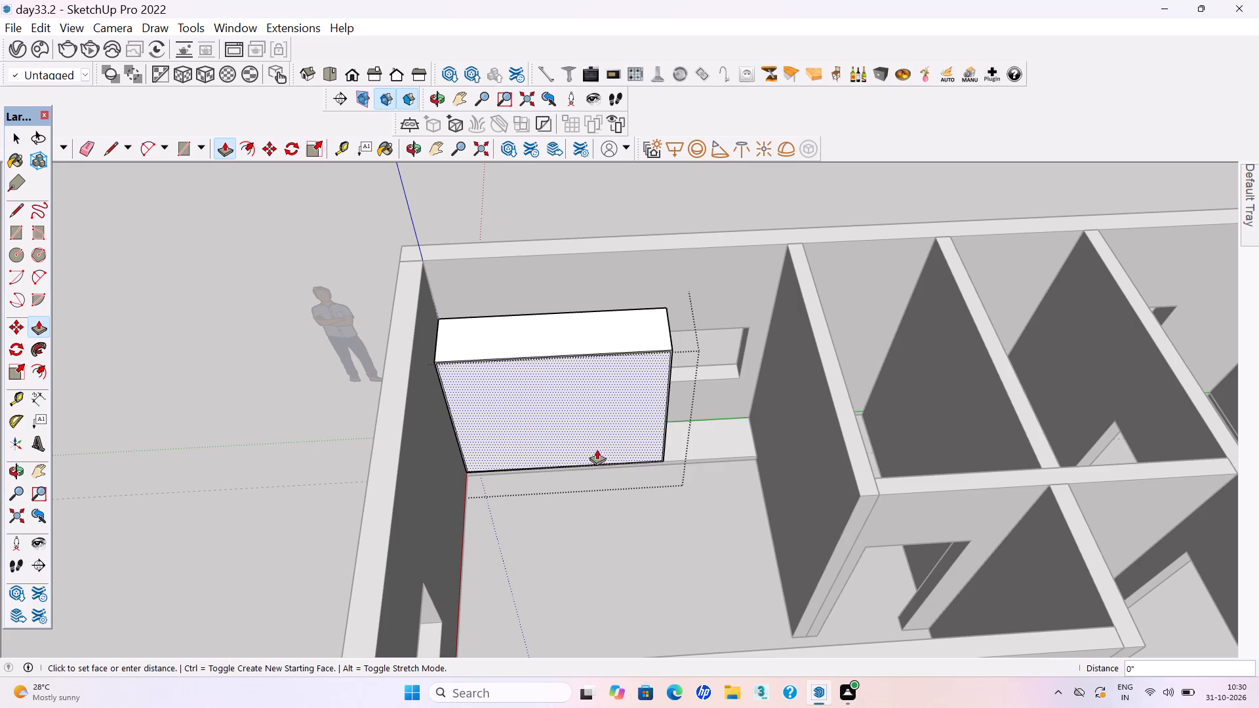
pyautogui.click(592, 416)
pyautogui.press('space')
pyautogui.click(607, 578)
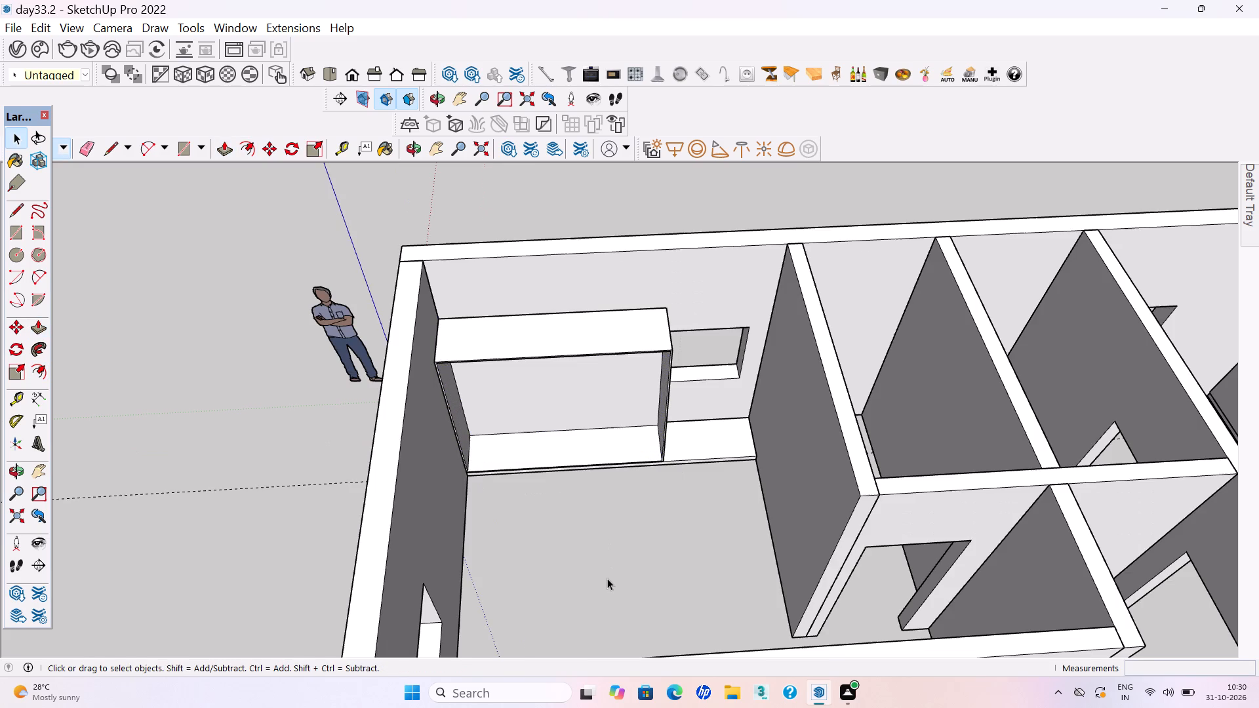
pyautogui.hotkey('ctrl', 's')
pyautogui.hotkey('ctrl', 's')
# Place a vertical guide at the middle of the wardrobe opening, about 3' 11 7/8" from its side panel's inner edge.
pyautogui.press('t')
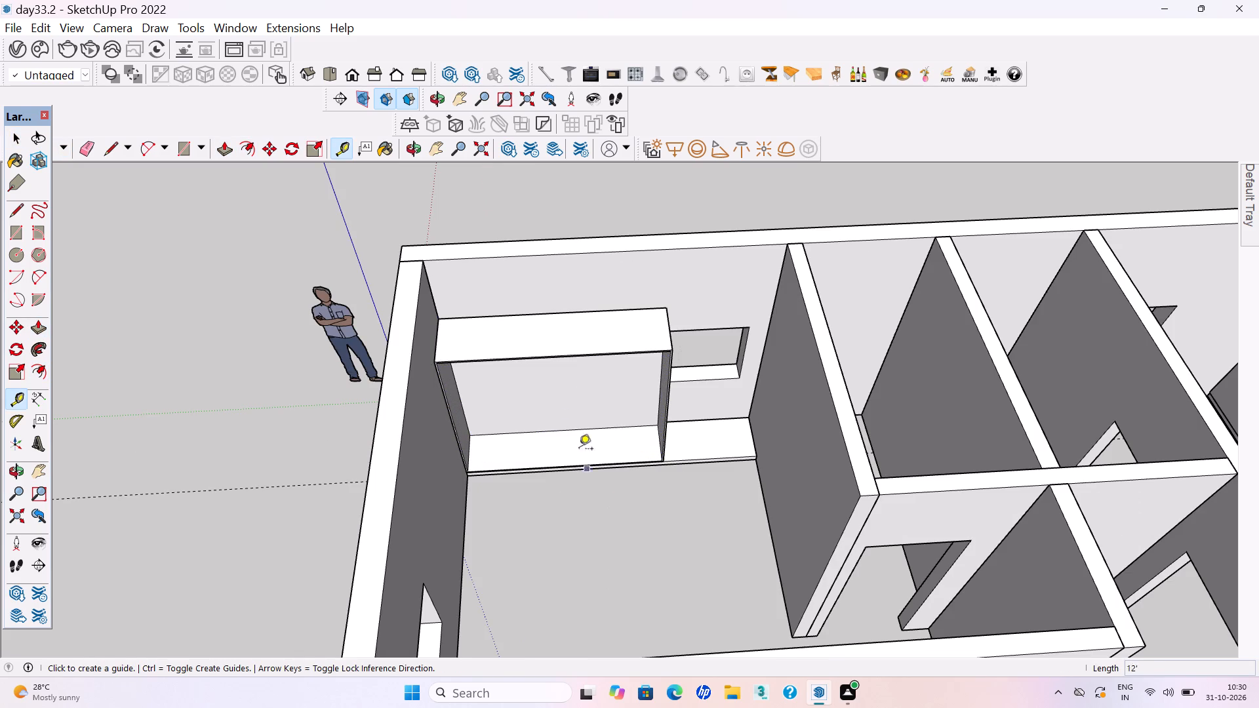
pyautogui.scroll(3, 563, 379)
pyautogui.moveTo(558, 373); pyautogui.dragTo(546, 328, button='middle')
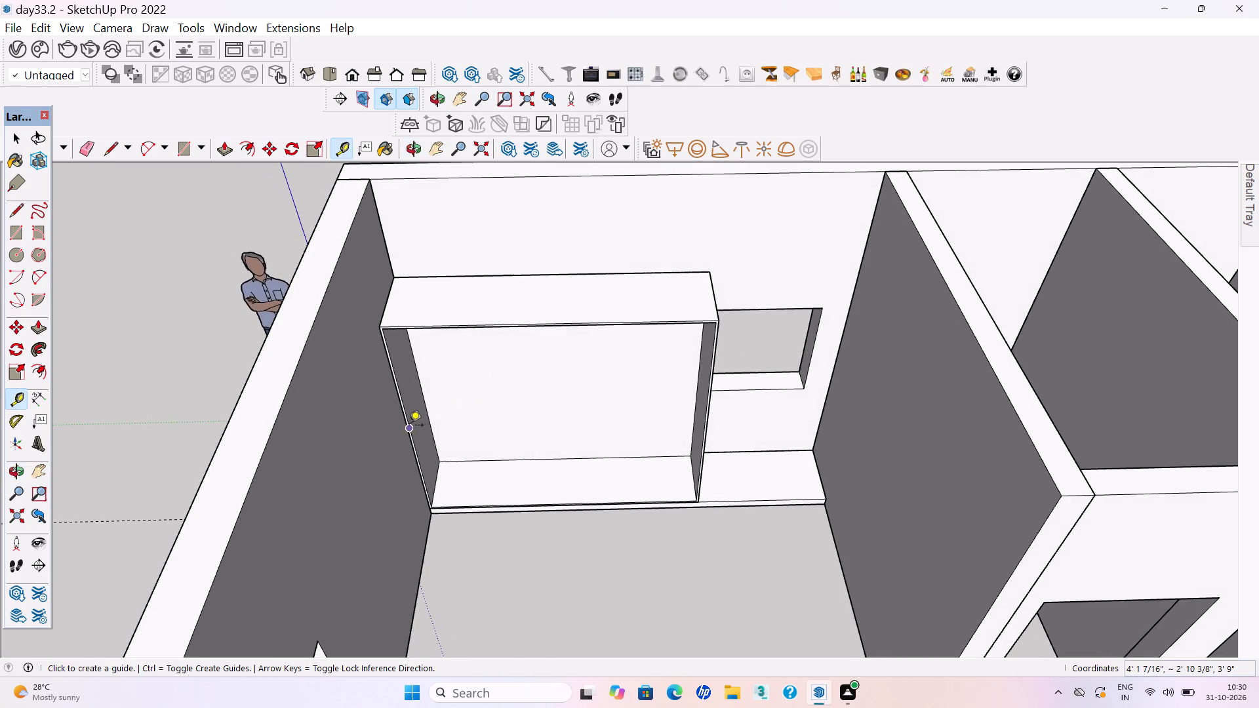
pyautogui.click(409, 426)
pyautogui.click(544, 326)
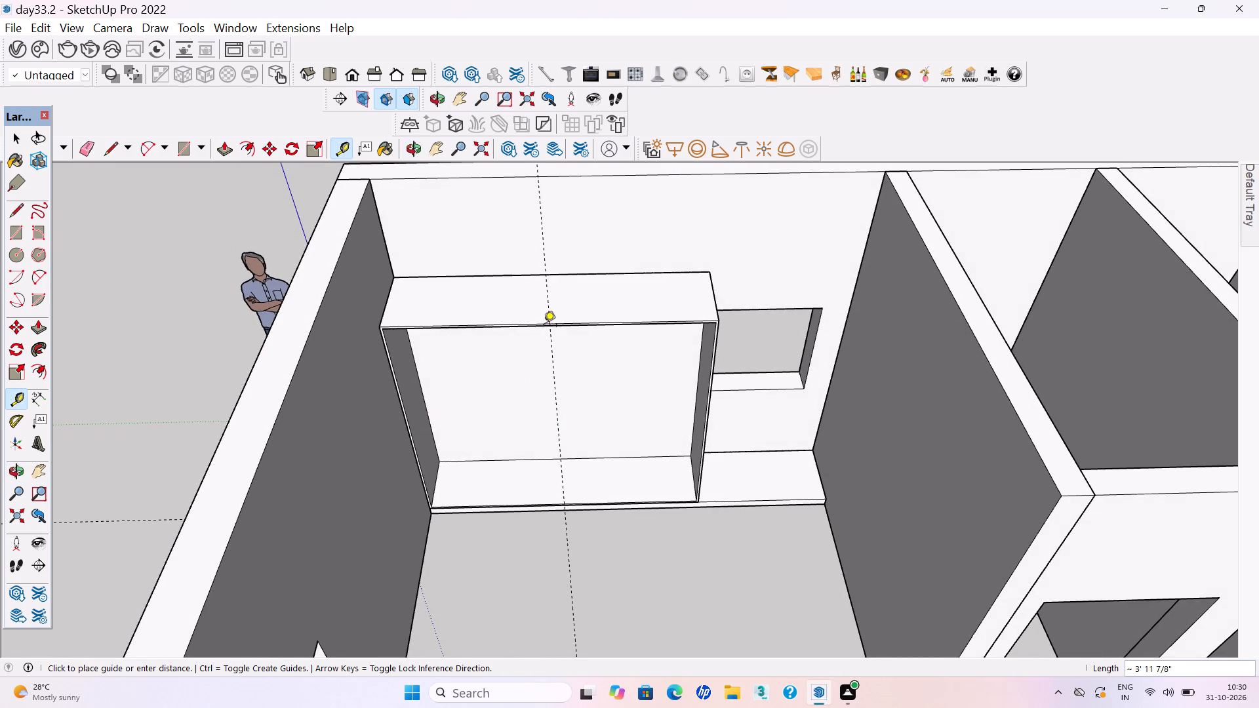
# Draw the first door rectangle, about 7' by 2', from the wardrobe's top front corner by the side wall to its bottom edge.
pyautogui.press('r')
pyautogui.scroll(7, 397, 338)
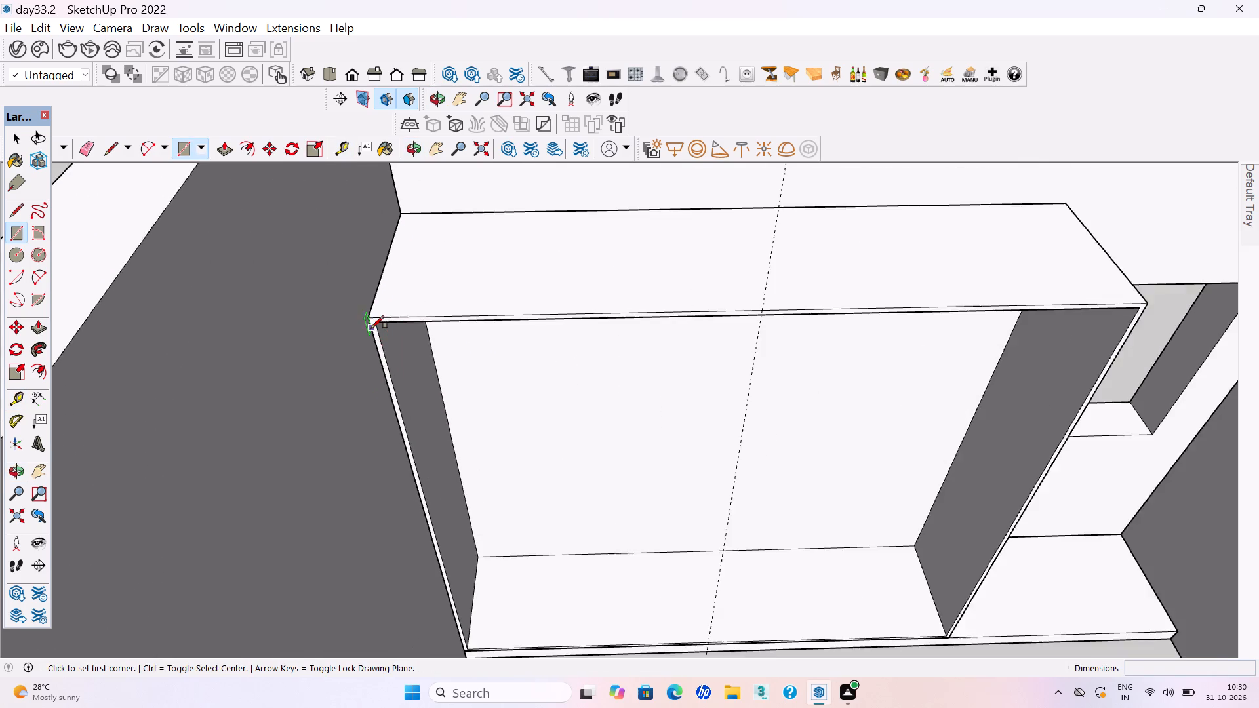
pyautogui.scroll(5, 371, 328)
pyautogui.click(366, 315)
pyautogui.scroll(-9, 451, 275)
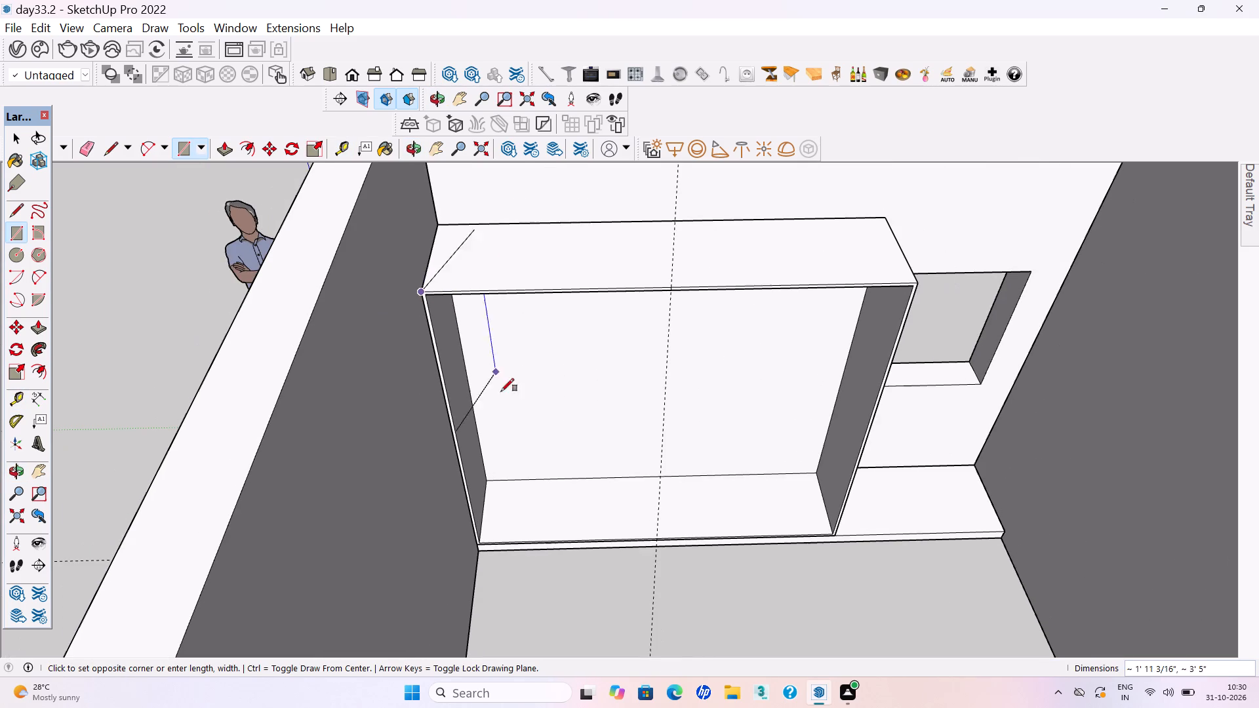
pyautogui.click(567, 543)
# Pull the first door rectangle out 18 mm, make the door a group and save the model.
pyautogui.press('p')
pyautogui.click(520, 448)
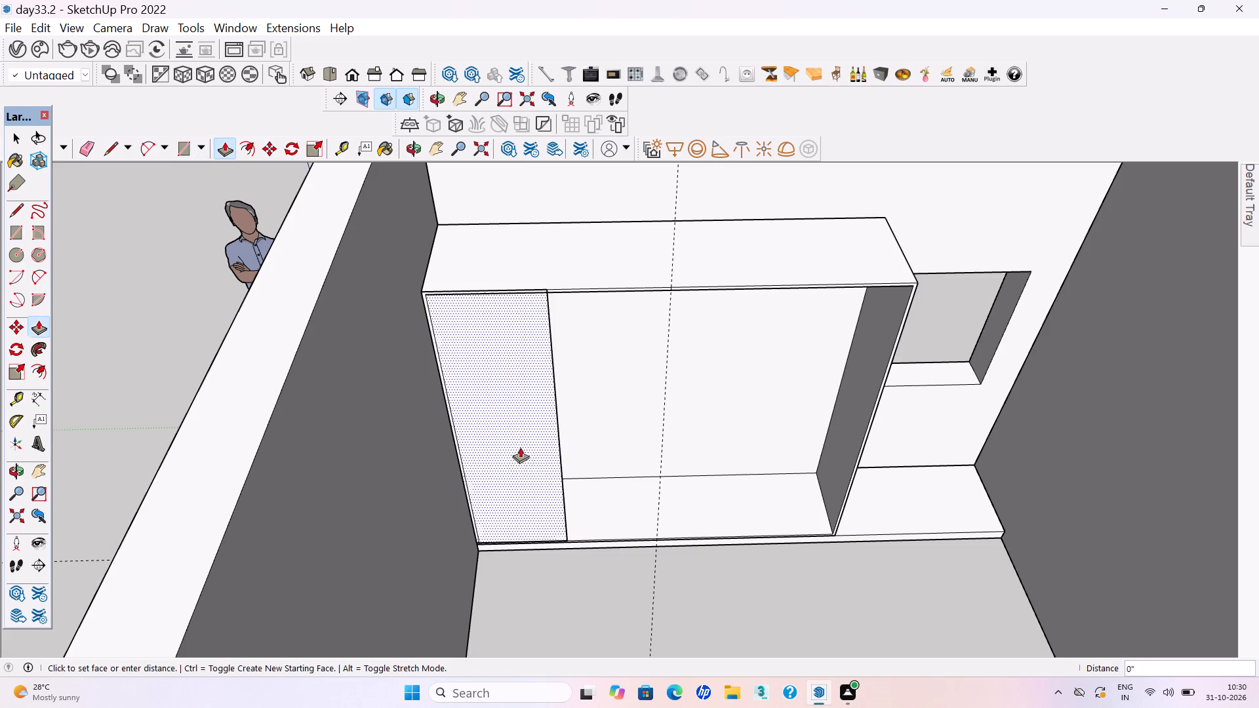
pyautogui.write('18mm')
pyautogui.press('Return')
pyautogui.press('space')
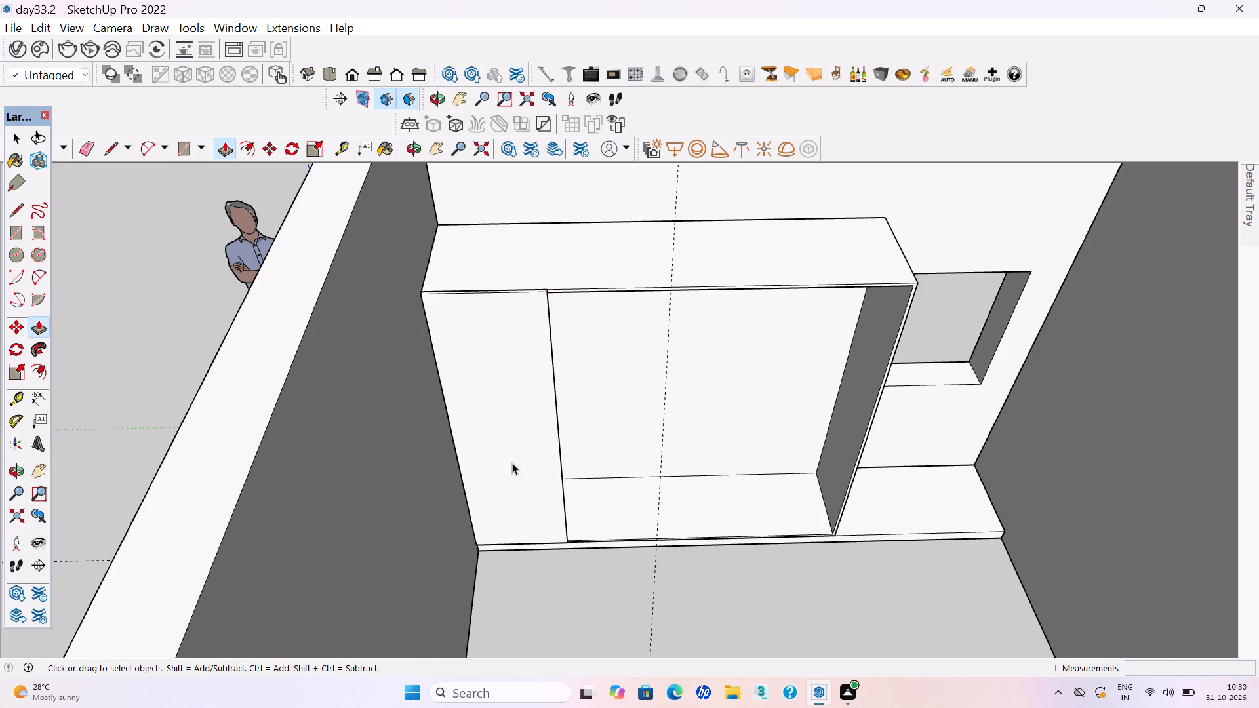
pyautogui.tripleClick(512, 463)
pyautogui.rightClick(512, 463)
pyautogui.click(584, 266)
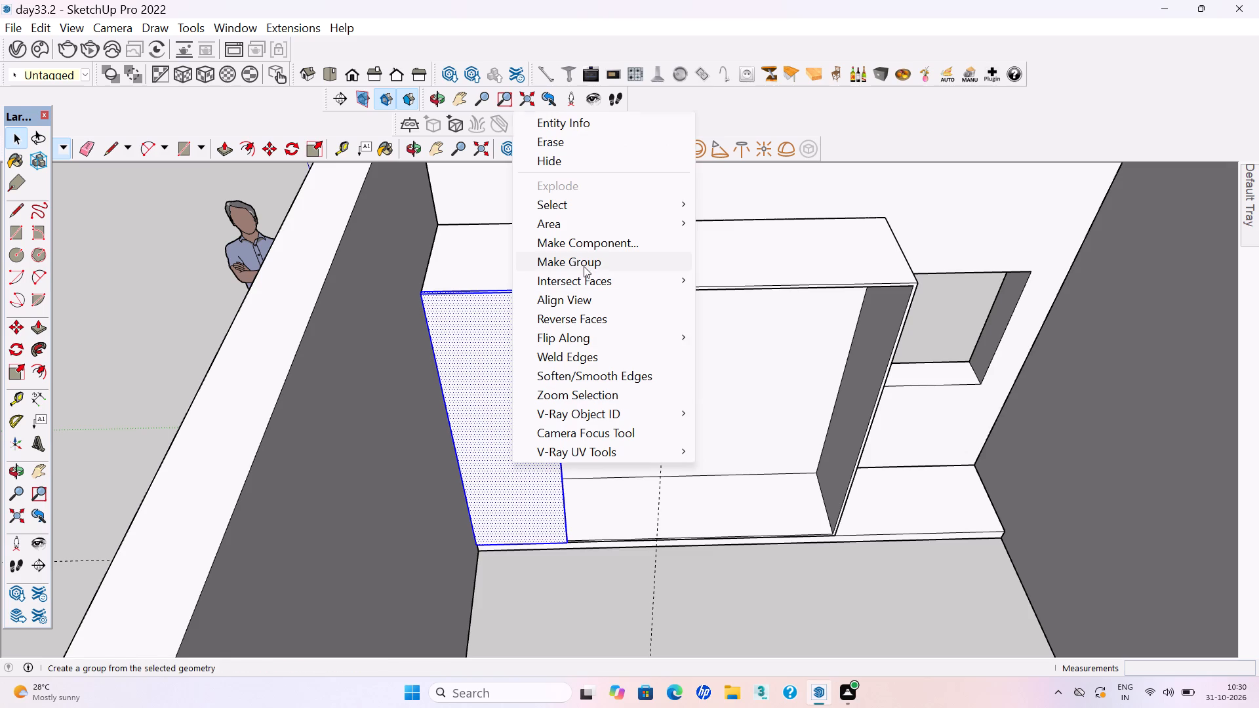
pyautogui.hotkey('ctrl', 's')
pyautogui.hotkey('ctrl', 's')
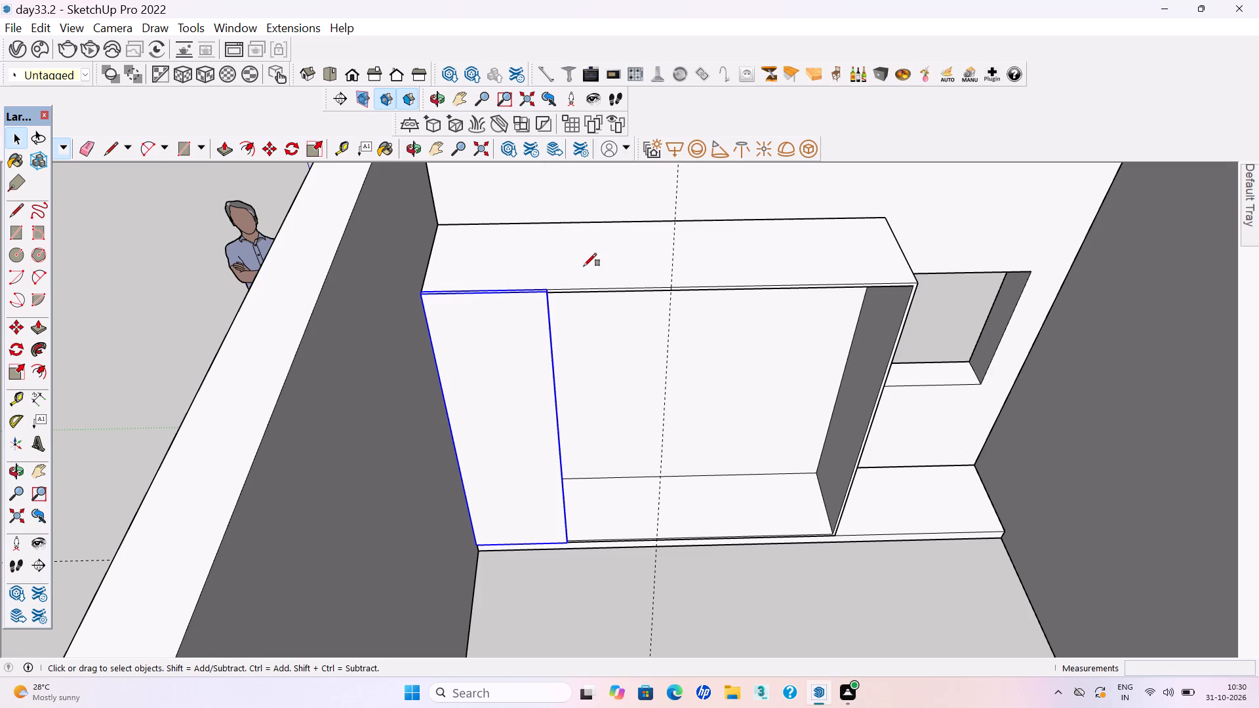
# Draw the second door rectangle, about 7' high, from the first door's top corner to the middle guide at the wardrobe's bottom edge.
pyautogui.press('r')
pyautogui.scroll(12, 601, 264)
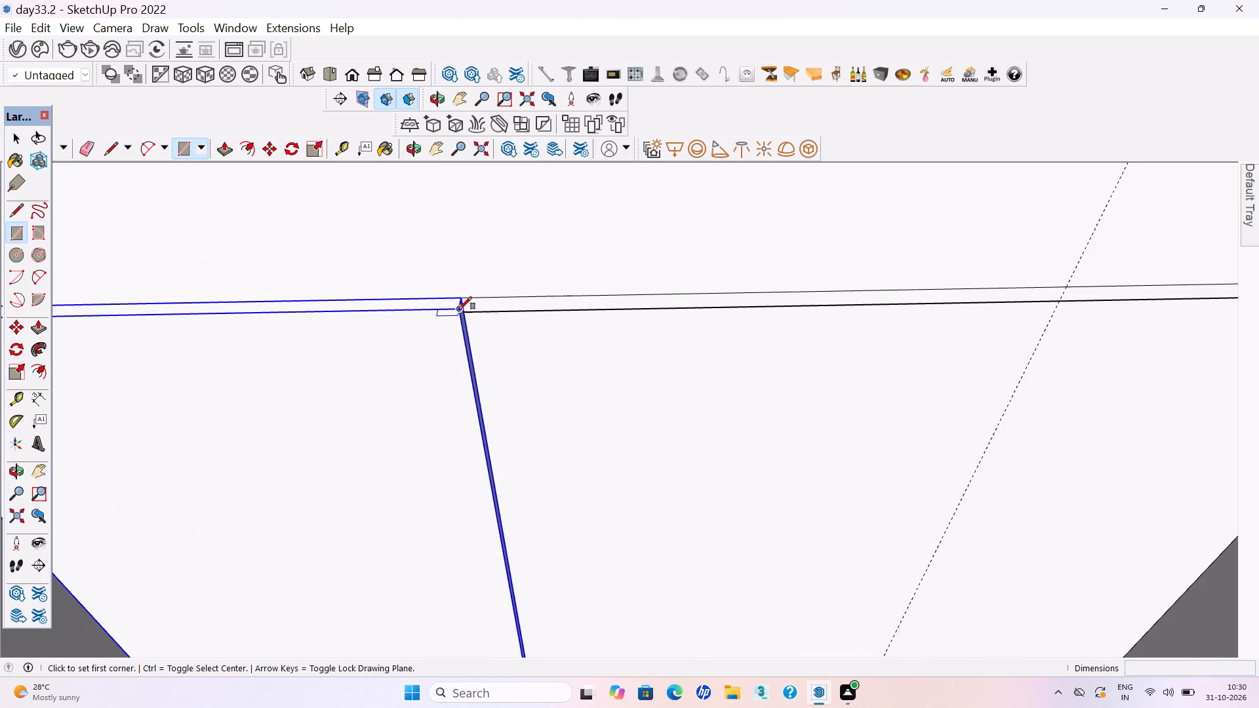
pyautogui.scroll(3, 459, 309)
pyautogui.click(470, 295)
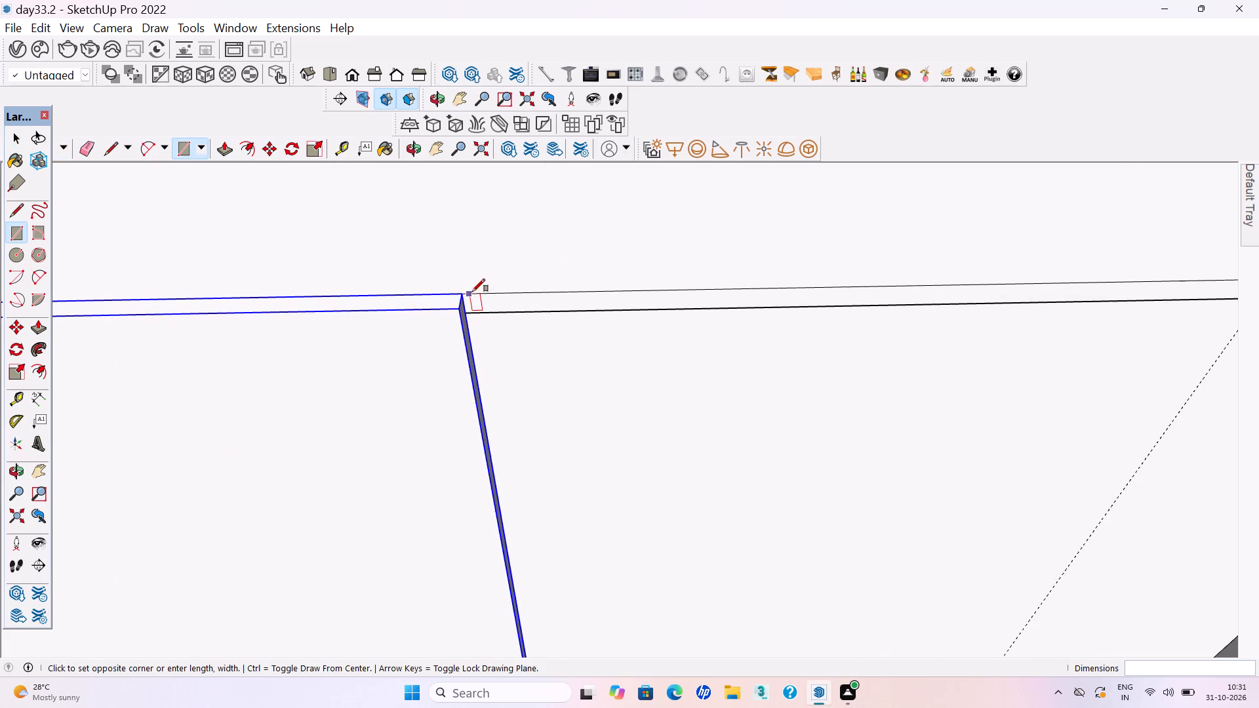
pyautogui.scroll(-18, 480, 283)
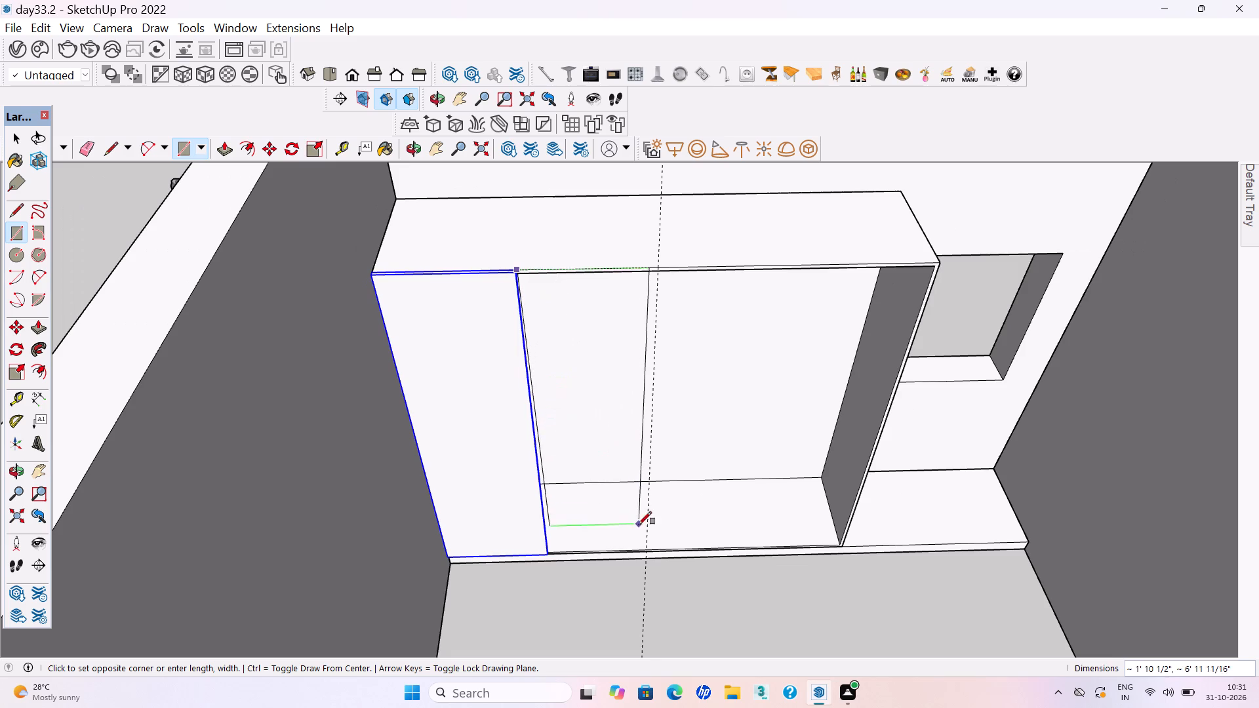
pyautogui.click(646, 547)
# Pull the second door rectangle out to match the first door's thickness, make it a group and save the model.
pyautogui.scroll(3, 604, 496)
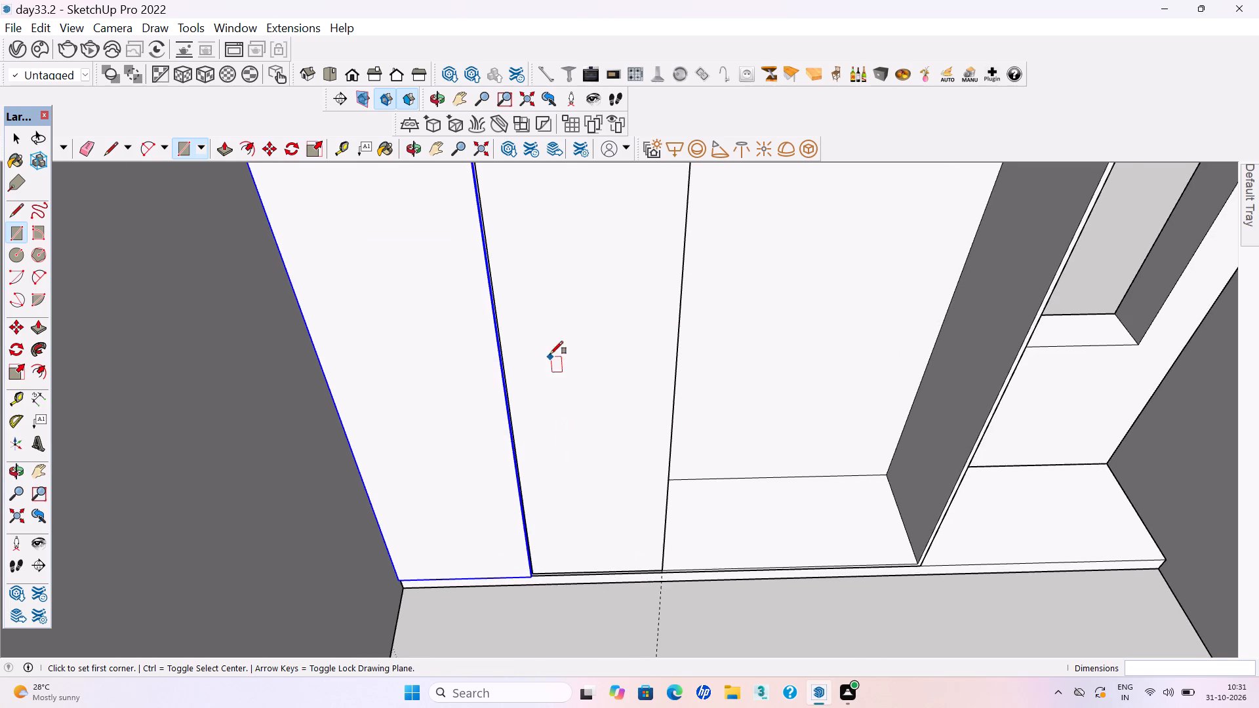
pyautogui.moveTo(552, 356); pyautogui.dragTo(553, 450, button='middle')
pyautogui.press('p')
pyautogui.click(486, 382)
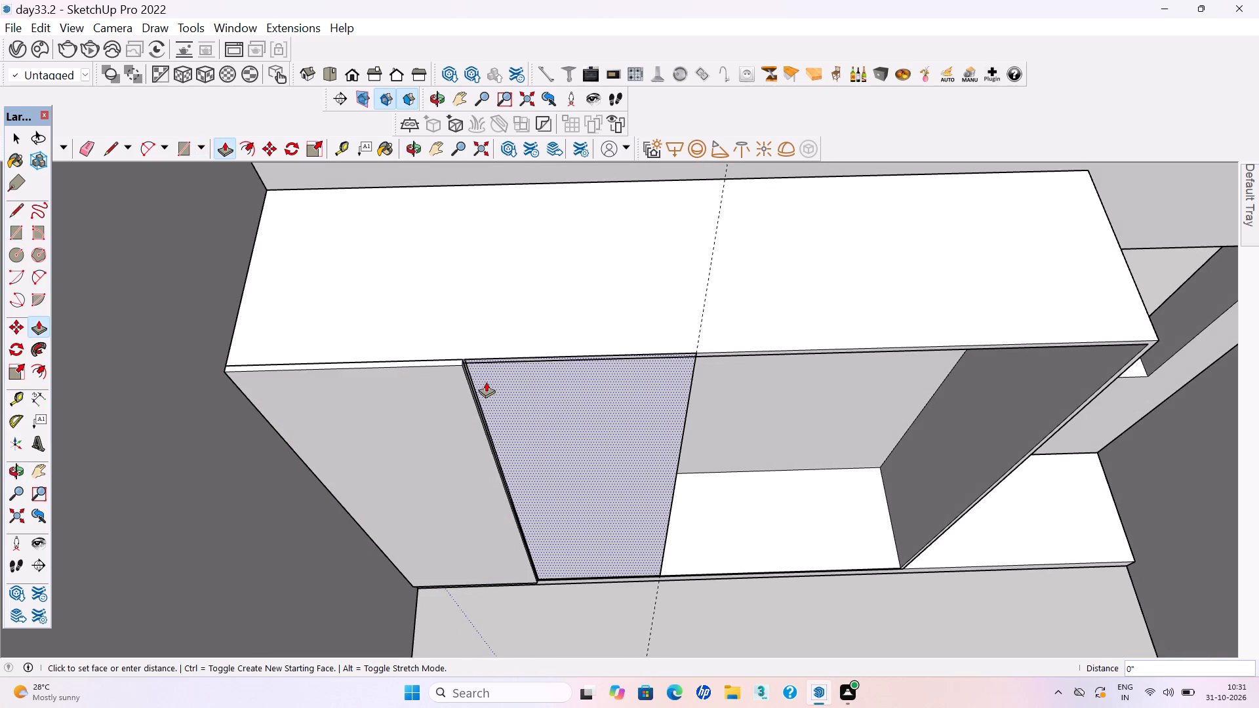
pyautogui.click(434, 397)
pyautogui.press('space')
pyautogui.tripleClick(543, 417)
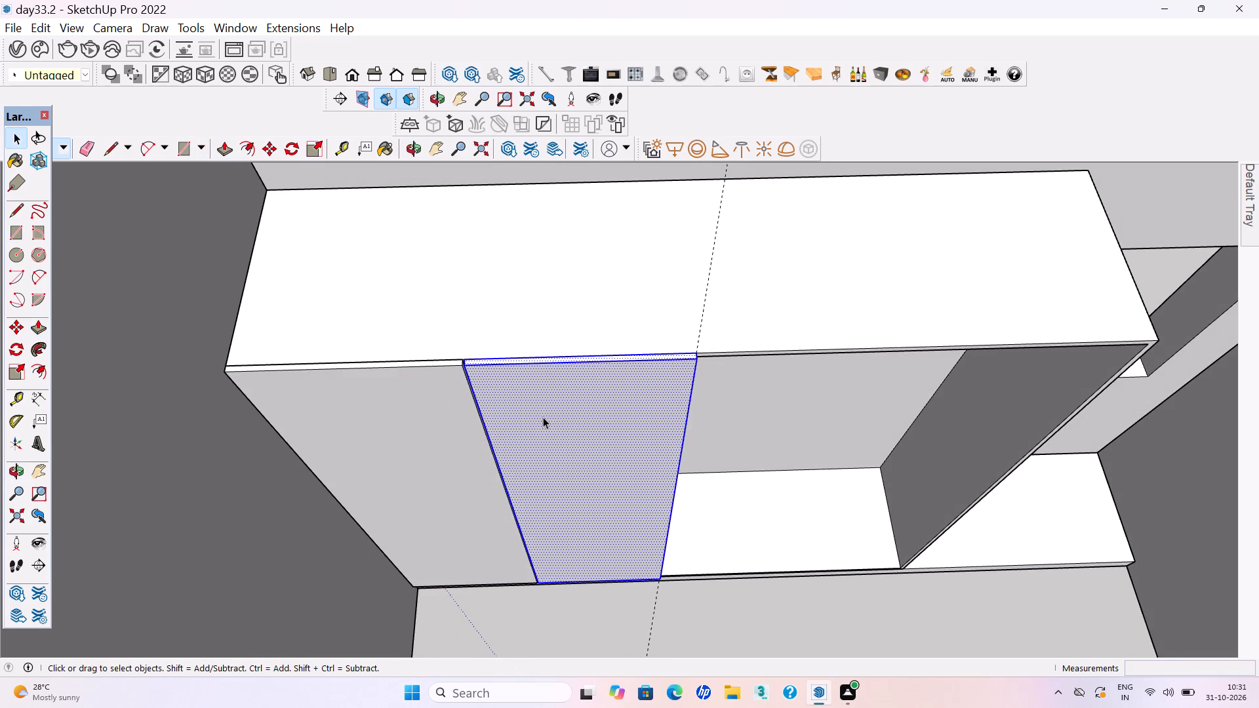
pyautogui.rightClick(543, 417)
pyautogui.click(594, 210)
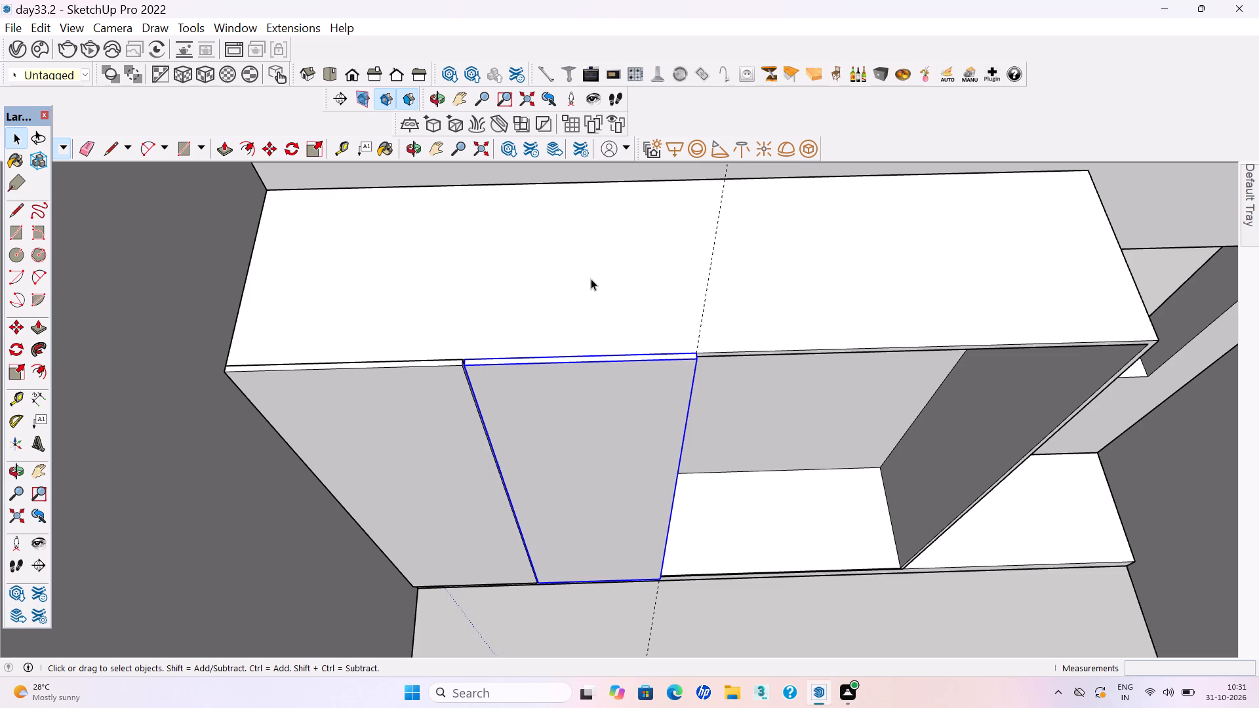
pyautogui.hotkey('ctrl', 's')
pyautogui.hotkey('ctrl', 's')
# Draw the third door rectangle, about 6' 11 5/16" by 2' 5/16", from the second door's top corner to the wardrobe's bottom edge.
pyautogui.press('r')
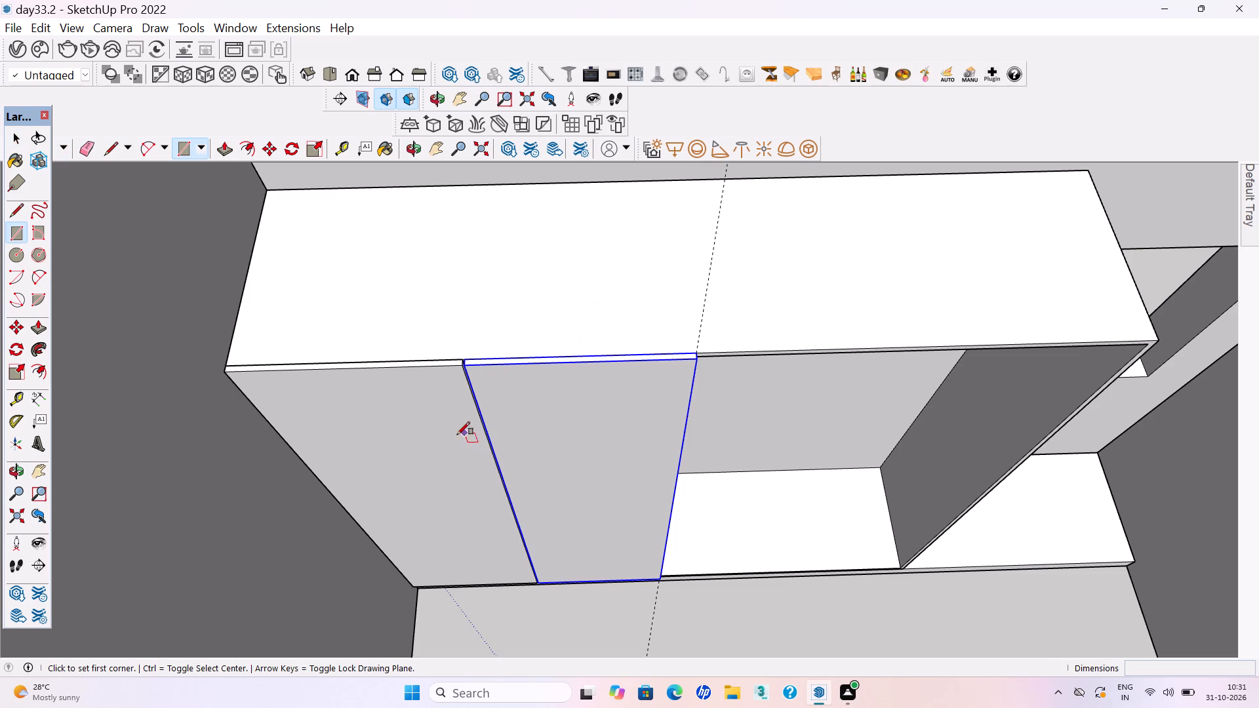
pyautogui.scroll(-9, 446, 435)
pyautogui.moveTo(572, 467); pyautogui.dragTo(527, 398, button='middle')
pyautogui.scroll(5, 527, 357)
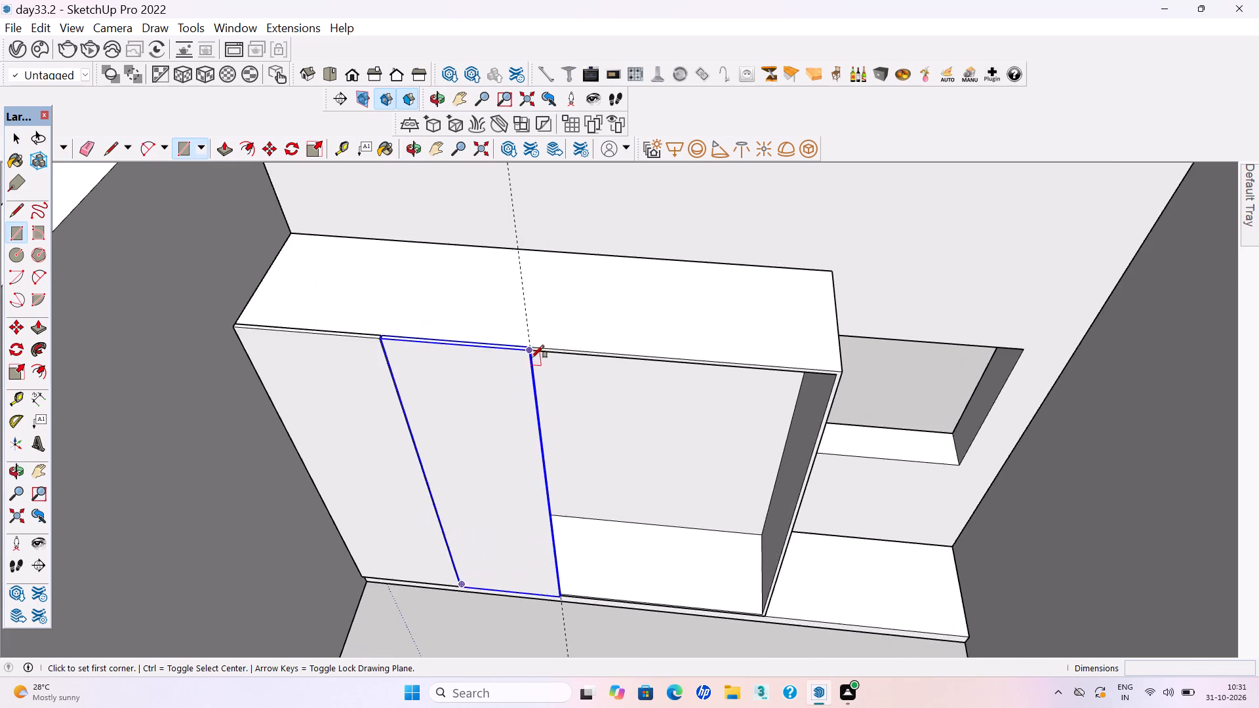
pyautogui.scroll(13, 535, 359)
pyautogui.scroll(2, 508, 281)
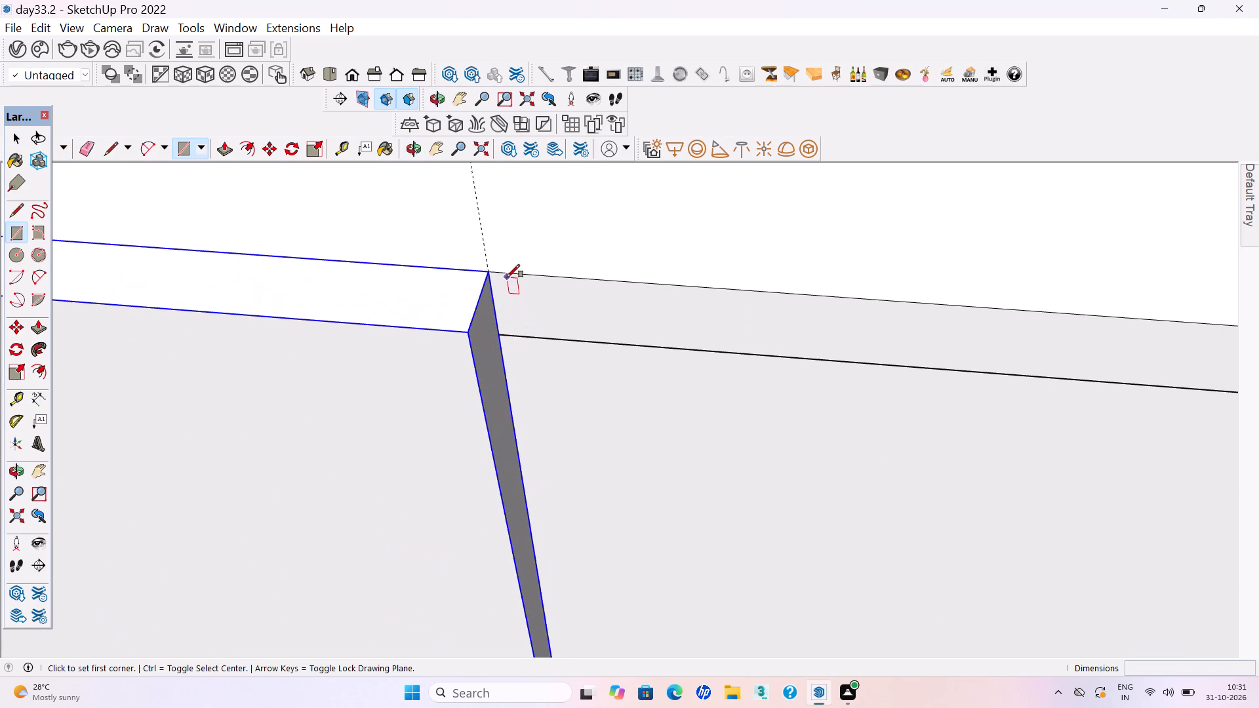
pyautogui.click(502, 272)
pyautogui.scroll(-13, 522, 277)
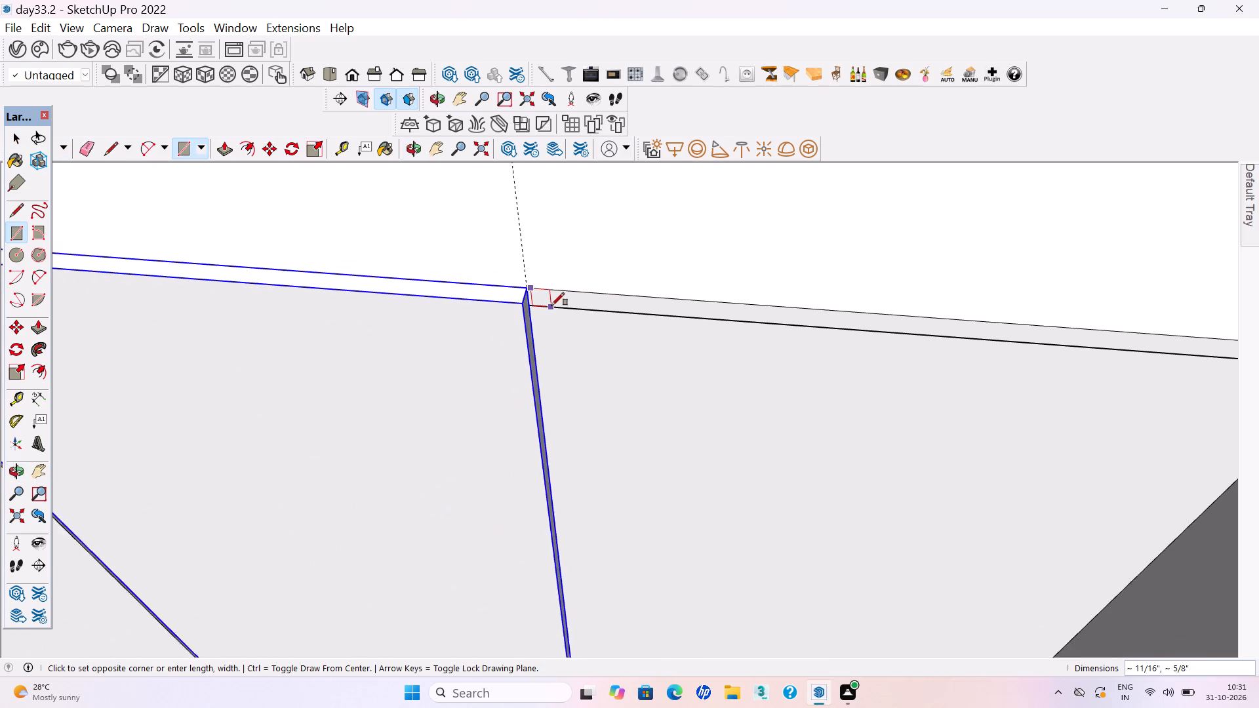
pyautogui.scroll(-15, 551, 305)
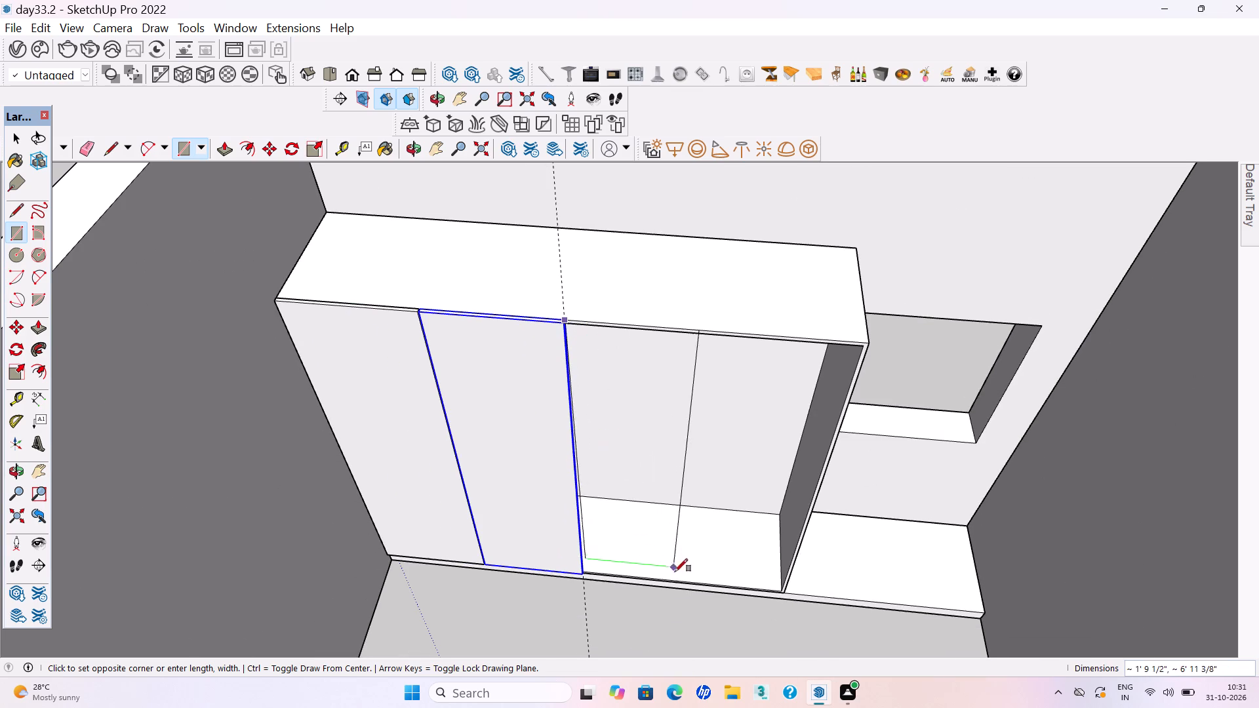
pyautogui.click(683, 583)
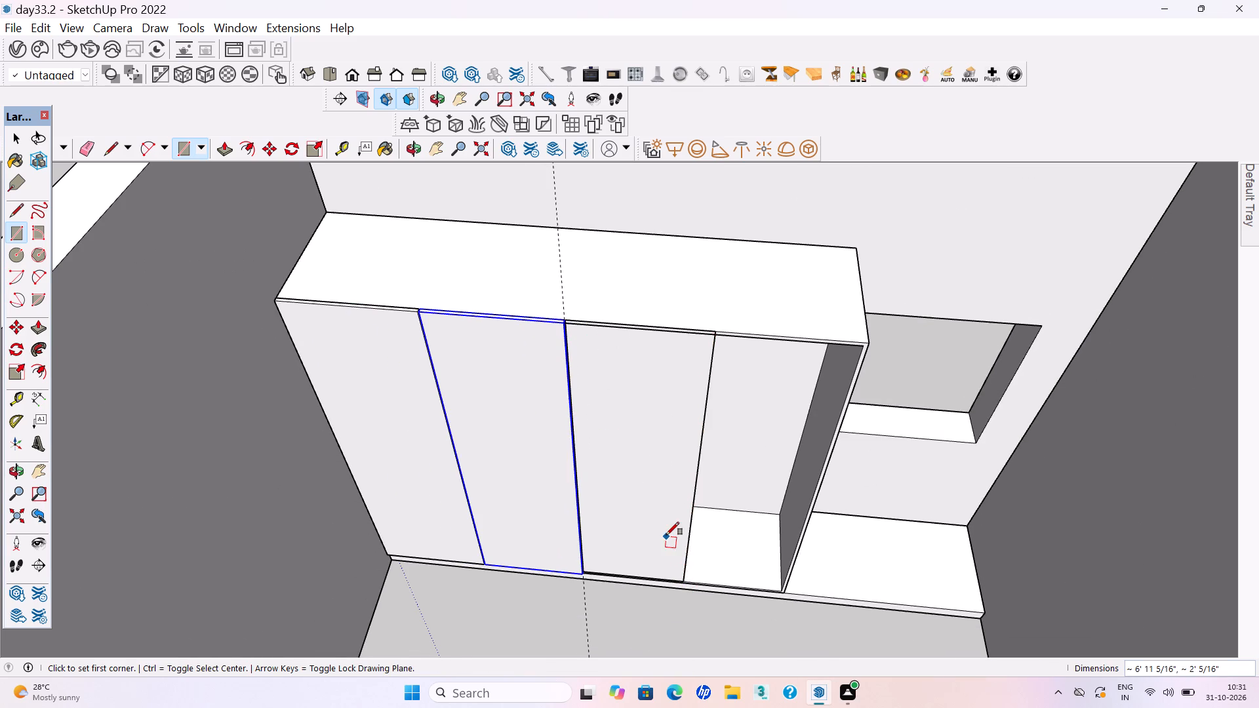
# Pull the third door rectangle out about 11/16" to match the second door, make it a group and save the model.
pyautogui.press('p')
pyautogui.click(581, 383)
pyautogui.click(504, 401)
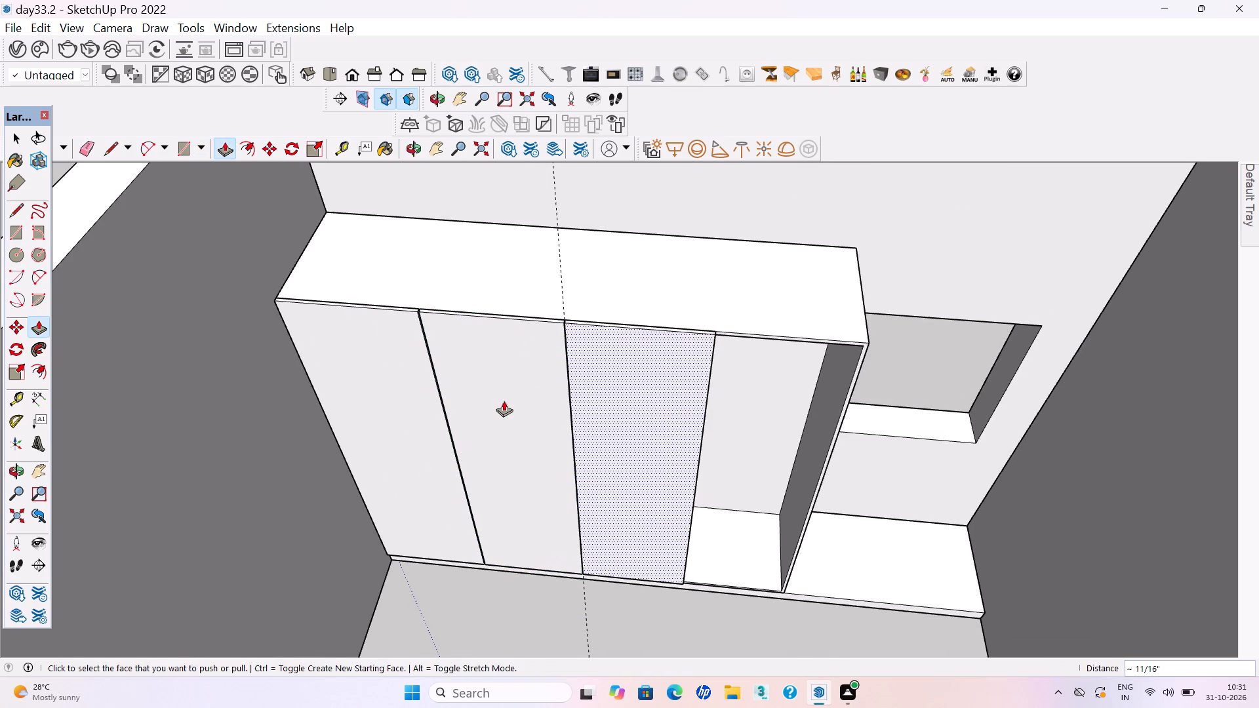
pyautogui.press('space')
pyautogui.tripleClick(618, 401)
pyautogui.rightClick(618, 401)
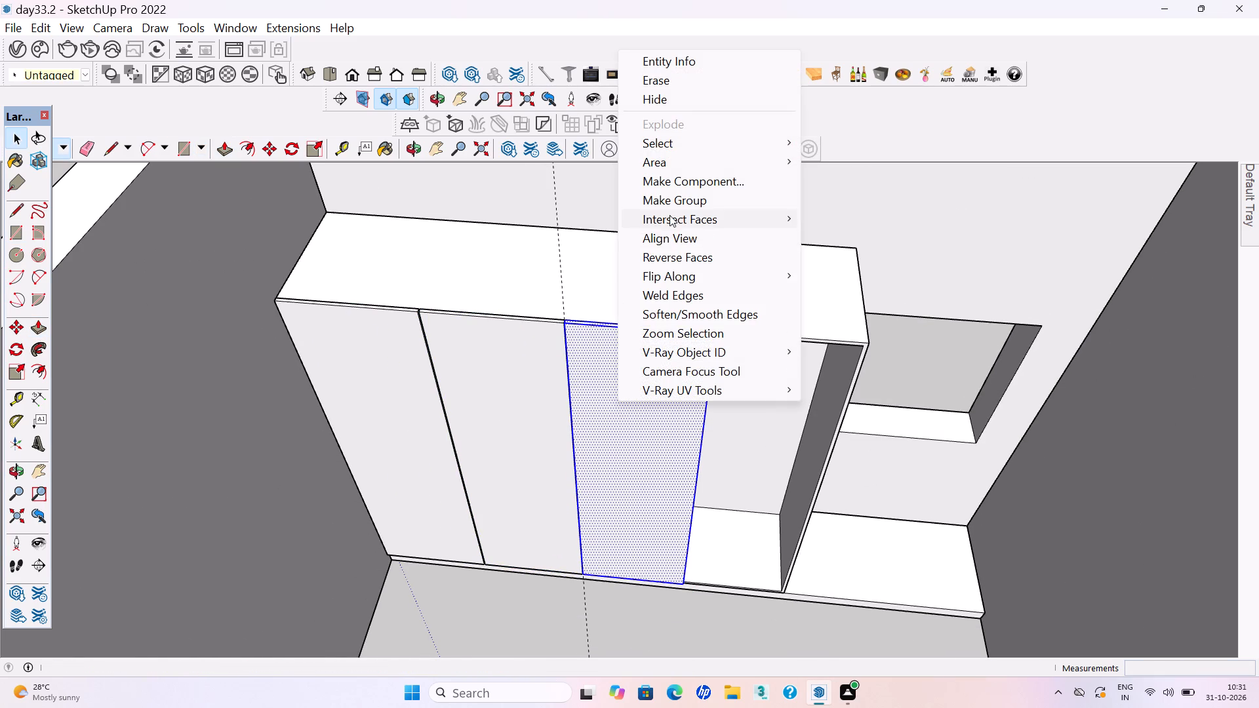
pyautogui.click(669, 202)
pyautogui.hotkey('ctrl', 's')
pyautogui.hotkey('ctrl', 's')
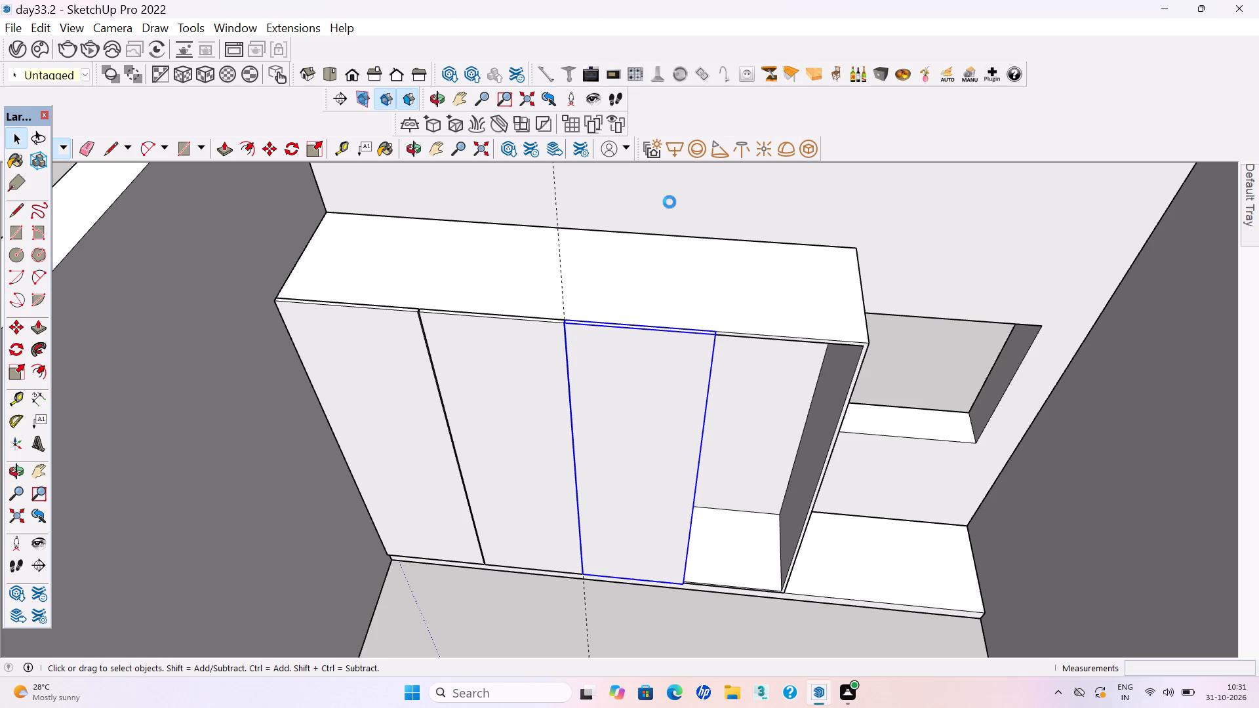
# Draw the fourth door rectangle, about 6' 11 5/16" by 1' 11 1/4", from the third door's top corner to the opening's far bottom corner.
pyautogui.press('r')
pyautogui.scroll(-3, 318, 420)
pyautogui.moveTo(685, 383); pyautogui.dragTo(636, 395, button='middle')
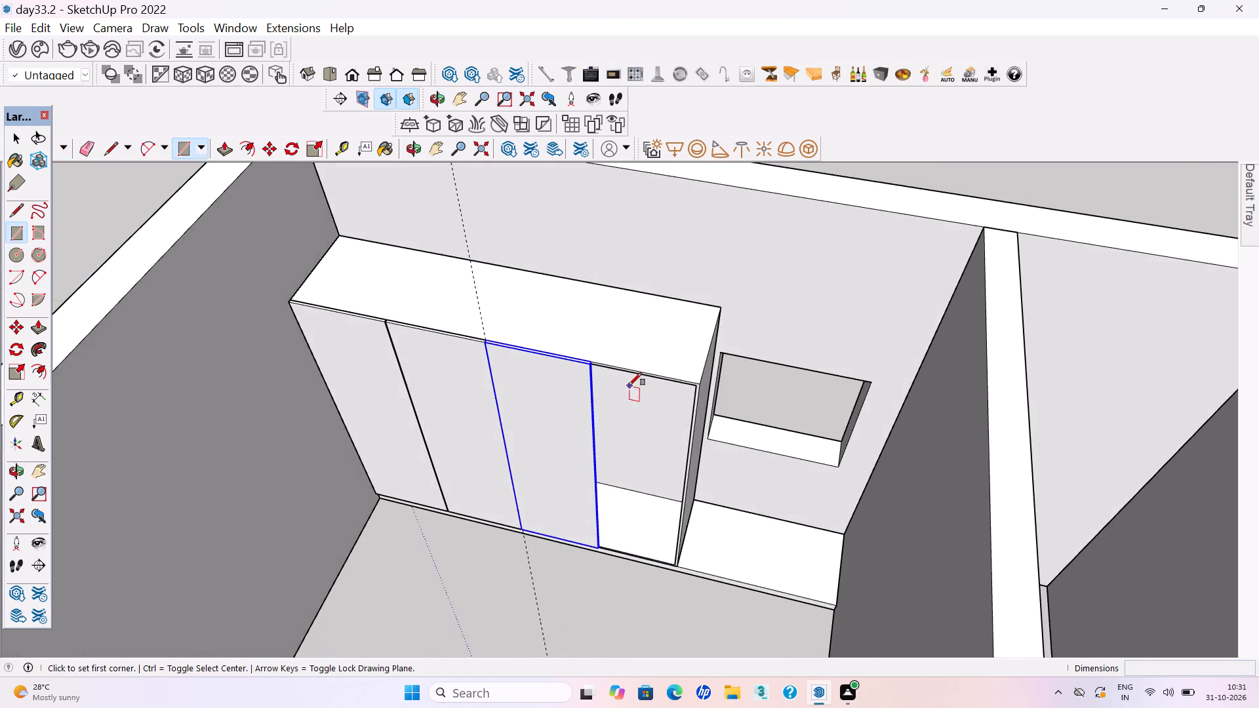
pyautogui.scroll(8, 626, 383)
pyautogui.scroll(8, 555, 350)
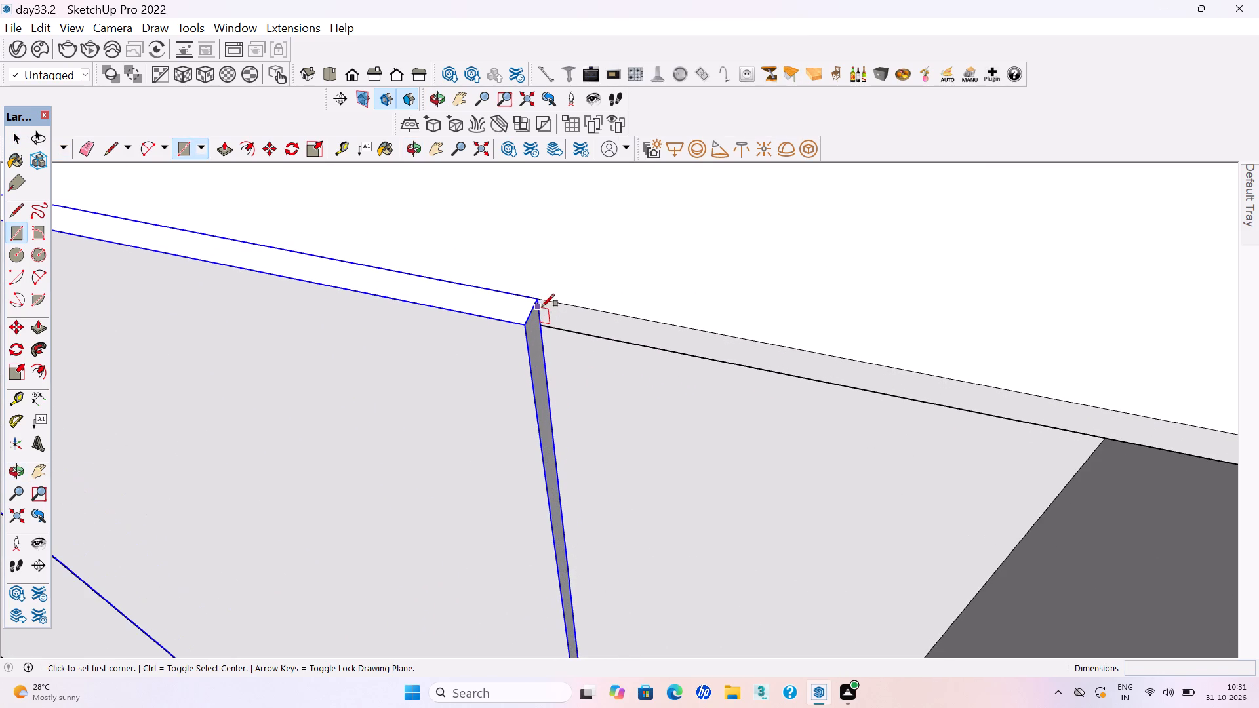
pyautogui.click(548, 302)
pyautogui.scroll(-8, 603, 295)
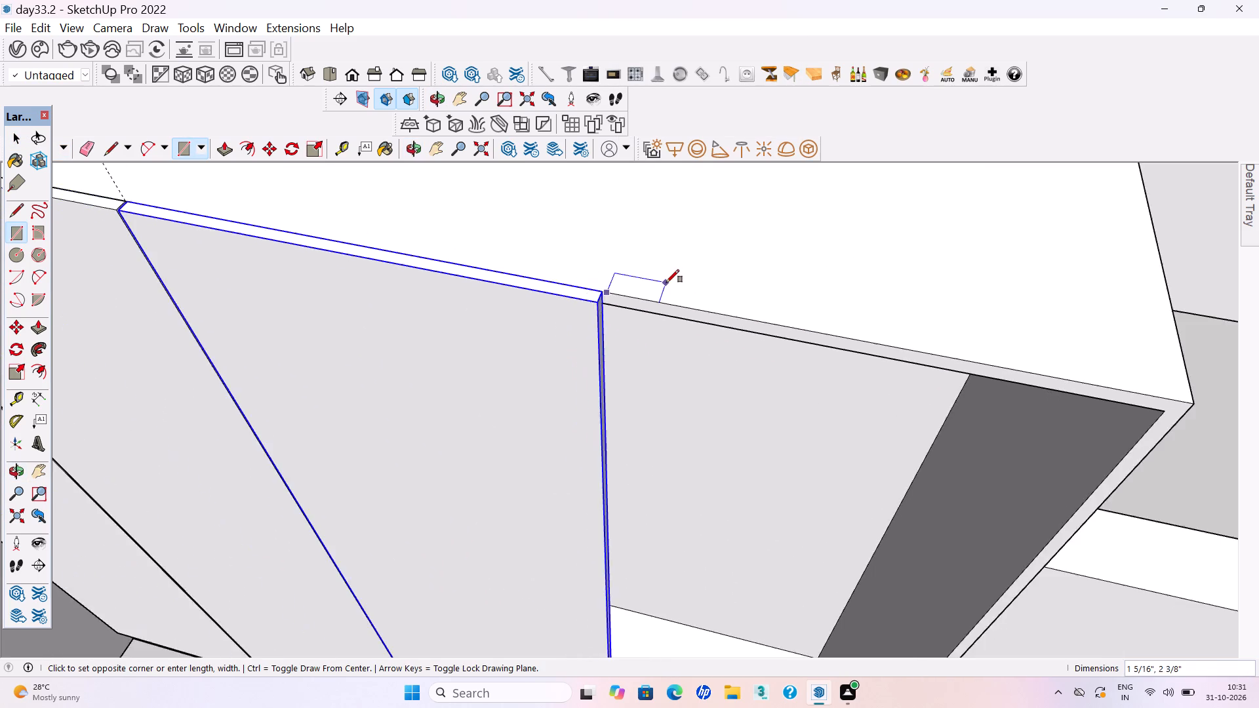
pyautogui.scroll(-14, 666, 283)
pyautogui.scroll(7, 712, 524)
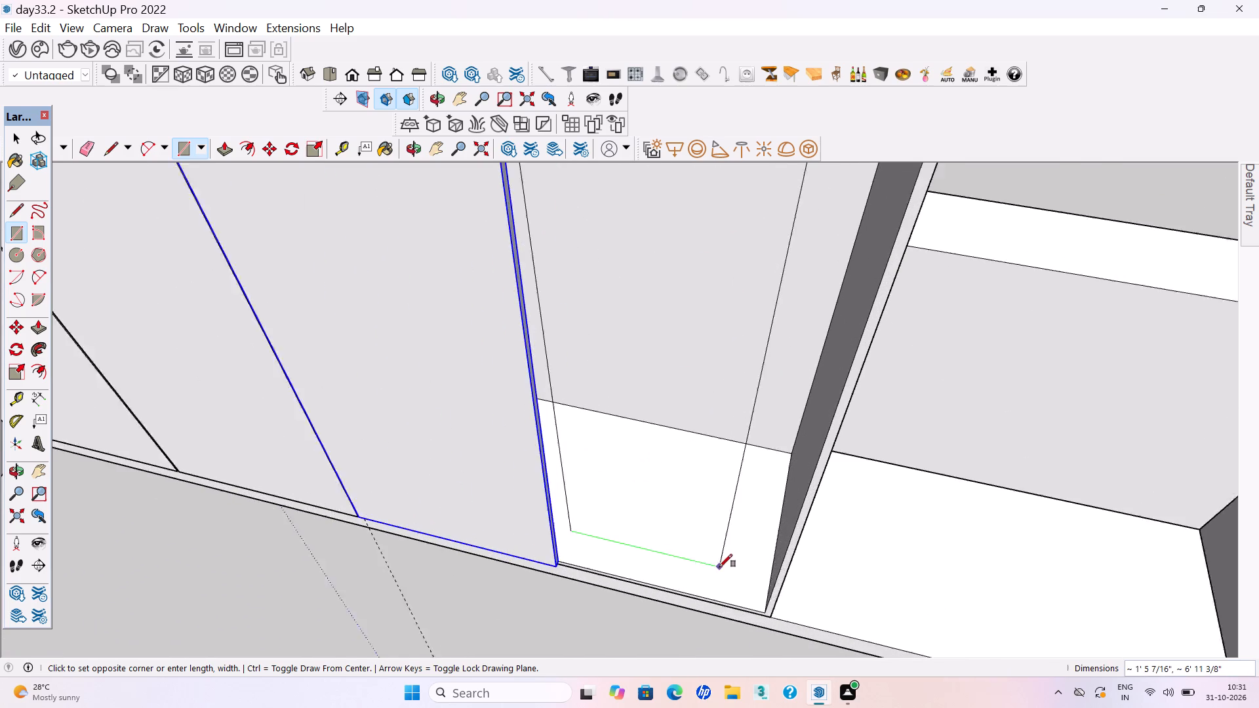
pyautogui.scroll(4, 719, 567)
pyautogui.click(777, 622)
# Pull the fourth door rectangle out level with the third door, make it a group and save the model.
pyautogui.scroll(-4, 727, 671)
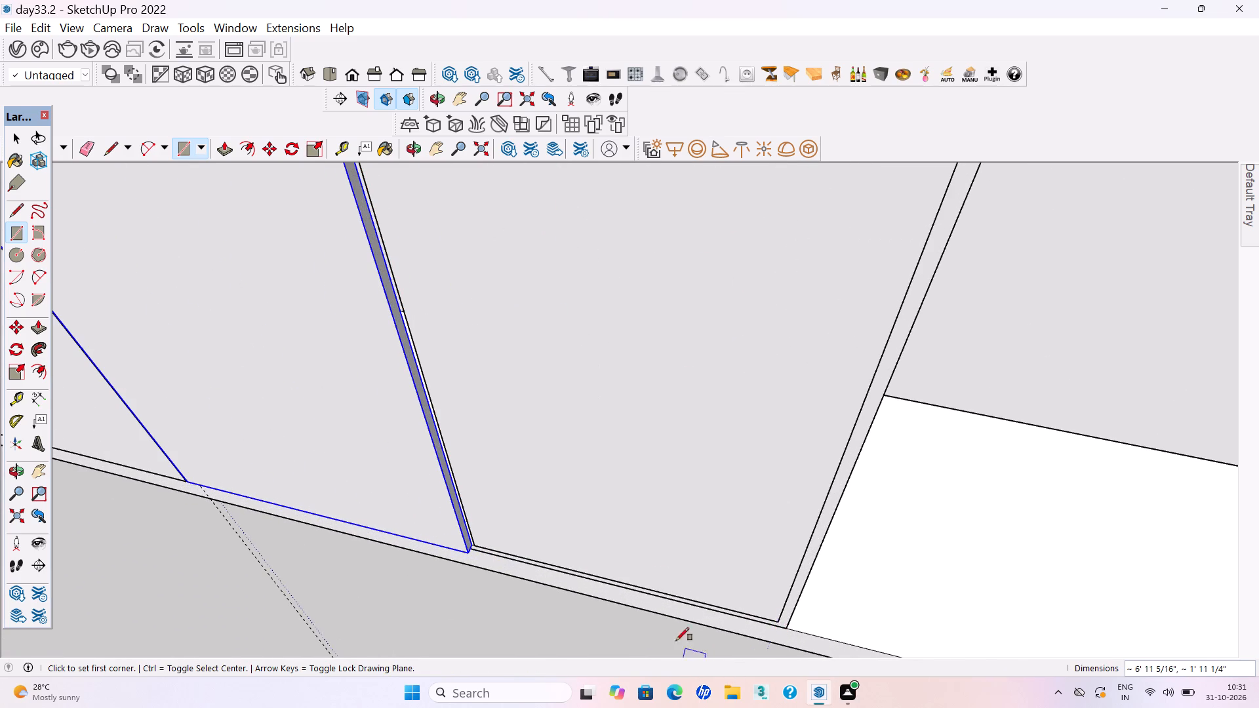
pyautogui.scroll(-14, 652, 543)
pyautogui.press('p')
pyautogui.scroll(3, 592, 310)
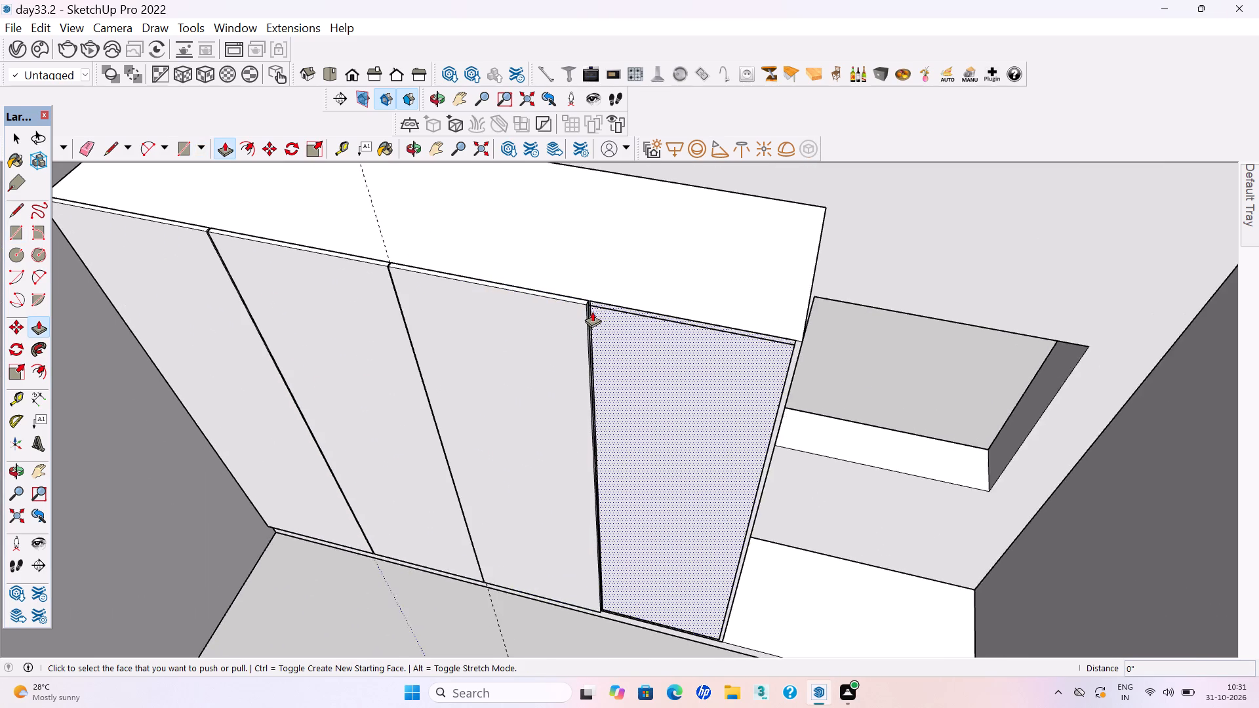
pyautogui.scroll(4, 592, 311)
pyautogui.click(592, 310)
pyautogui.click(532, 333)
pyautogui.press('space')
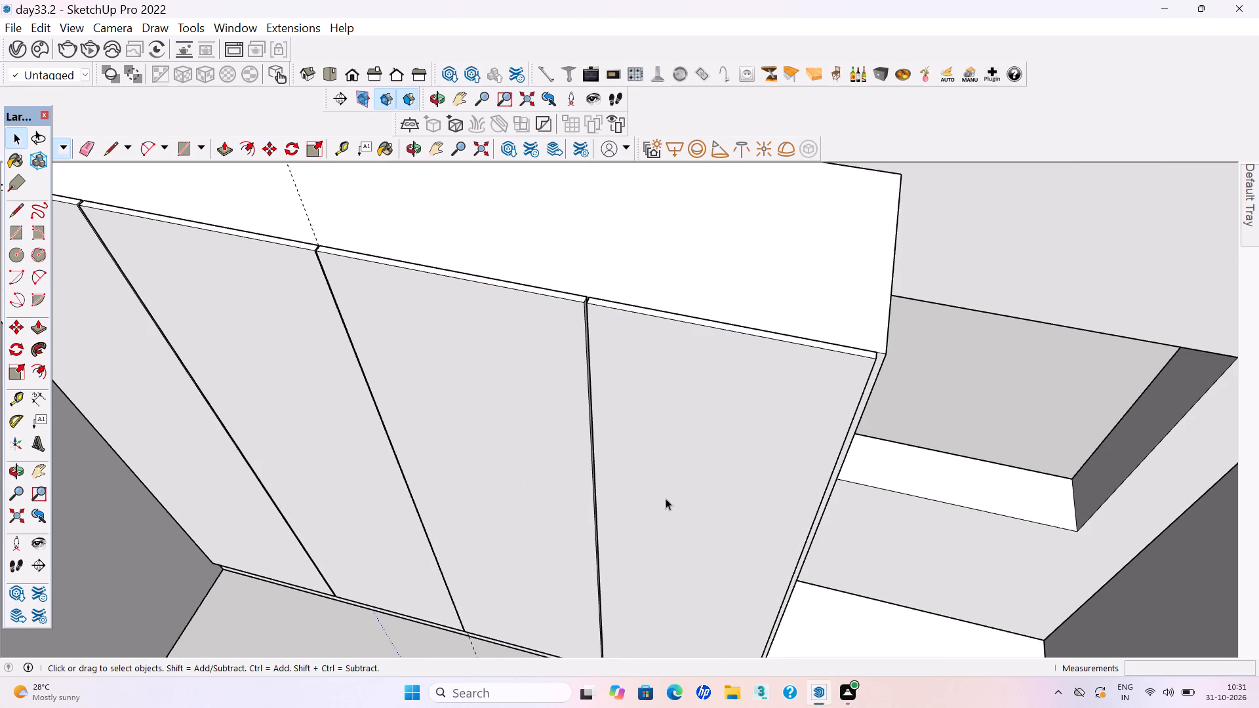
pyautogui.tripleClick(709, 466)
pyautogui.rightClick(709, 465)
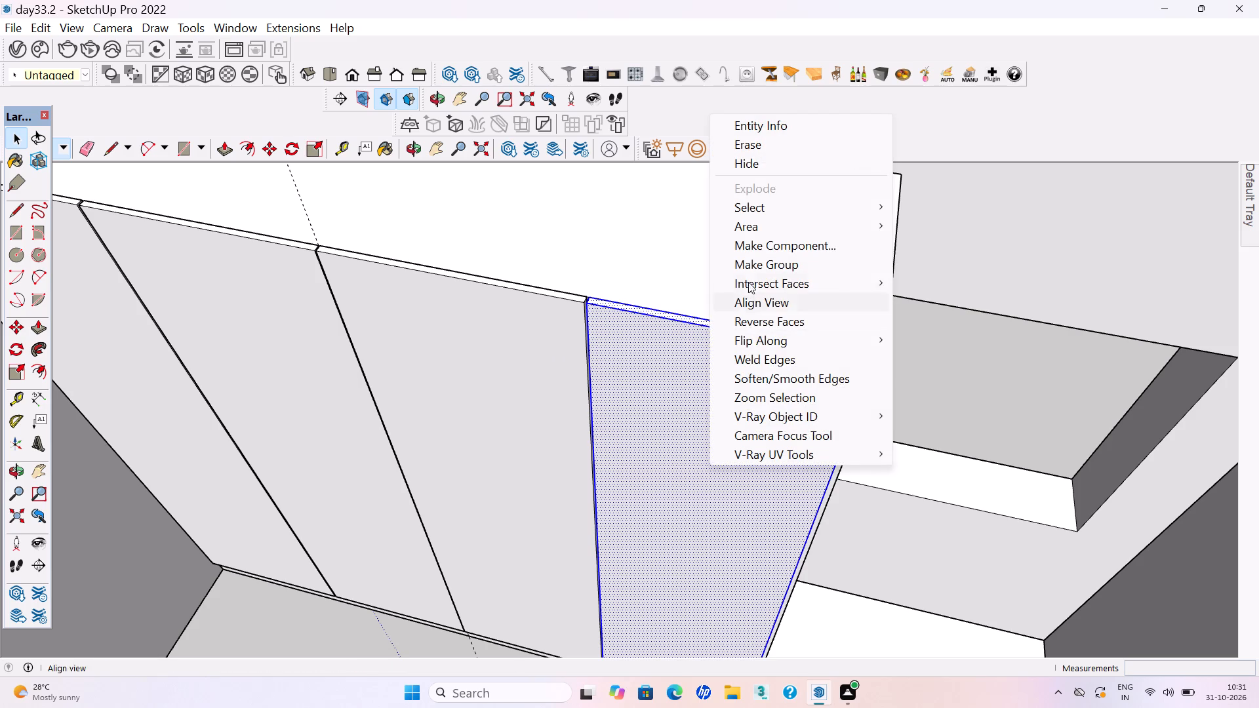
pyautogui.click(750, 264)
pyautogui.scroll(-5, 582, 471)
pyautogui.scroll(1, 569, 478)
pyautogui.scroll(-10, 584, 479)
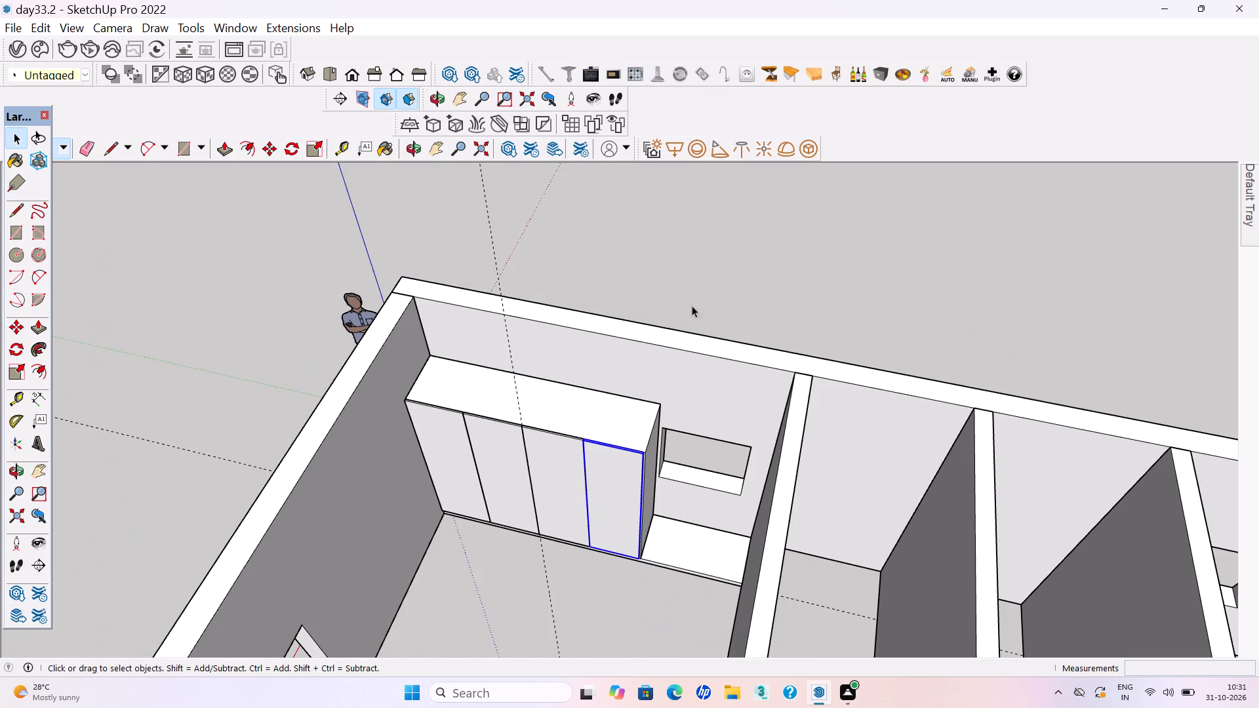
pyautogui.click(699, 290)
pyautogui.hotkey('ctrl', 's')
pyautogui.hotkey('ctrl', 's')
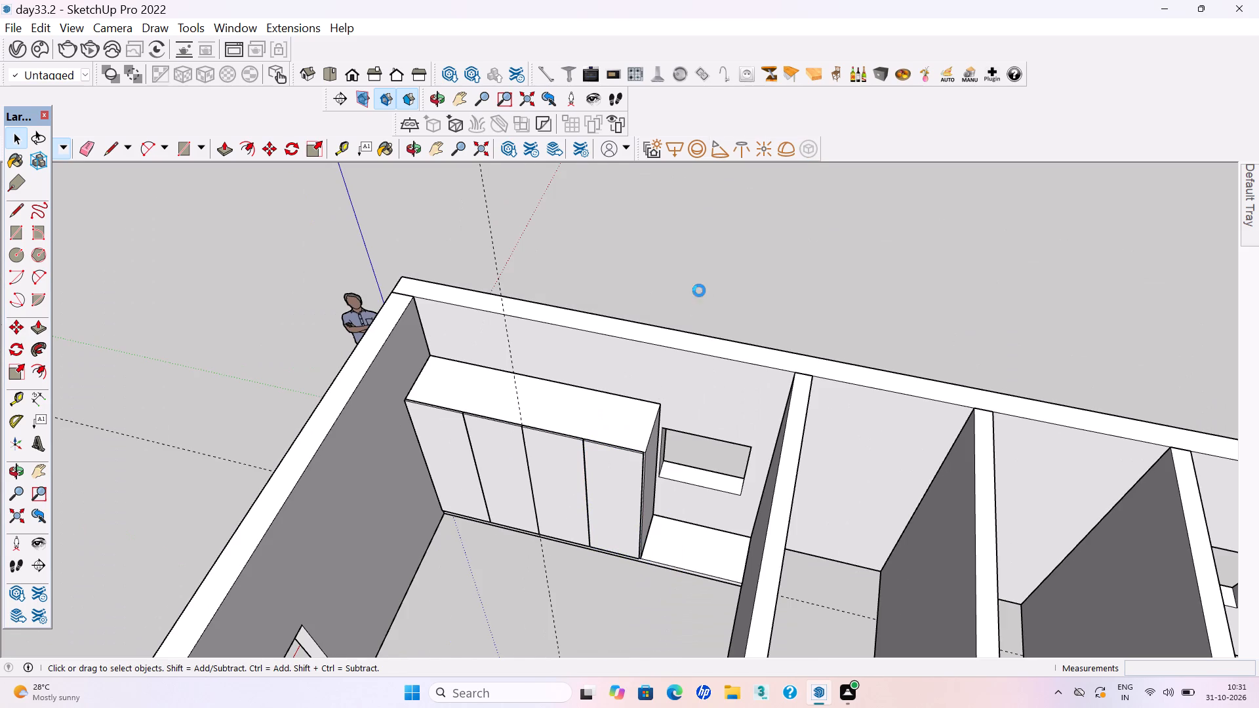
# Draw a rectangle about 3' 10 13/16" by 2' over the exposed base beside the wardrobe and make it a group.
pyautogui.scroll(-4, 715, 415)
pyautogui.moveTo(661, 510); pyautogui.dragTo(664, 510, button='middle')
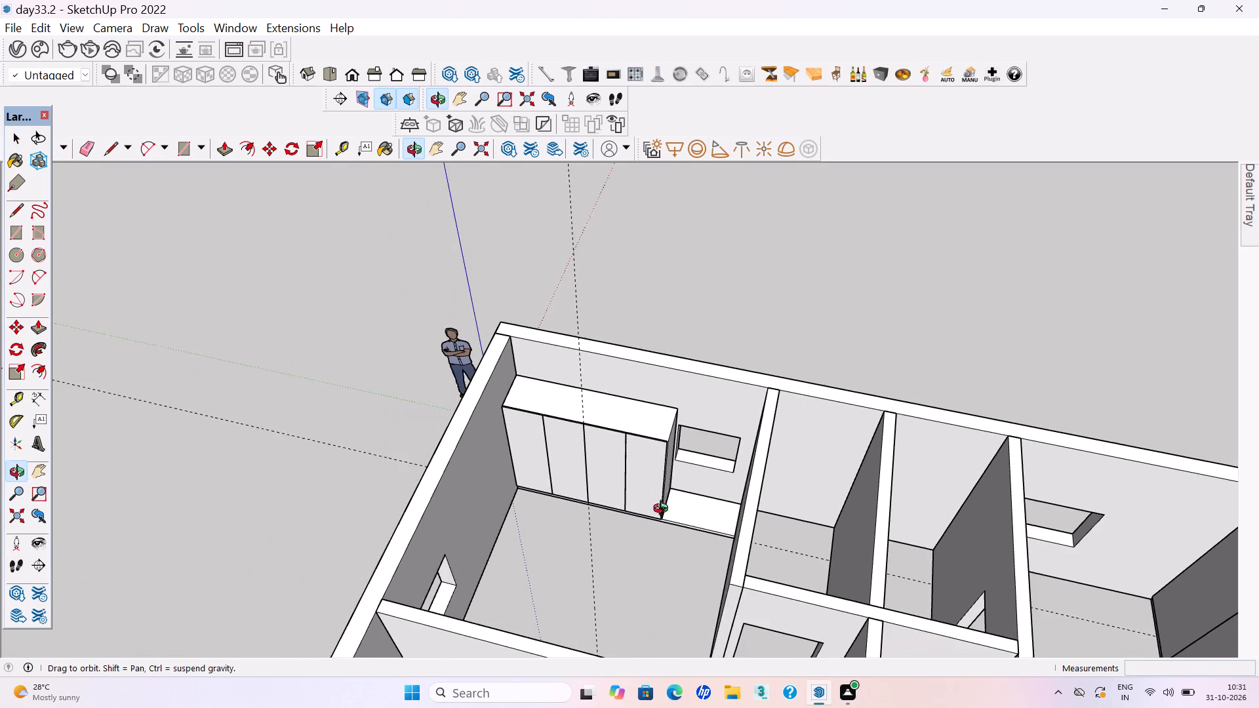
pyautogui.moveTo(664, 510); pyautogui.dragTo(733, 505, button='middle')
pyautogui.scroll(11, 759, 489)
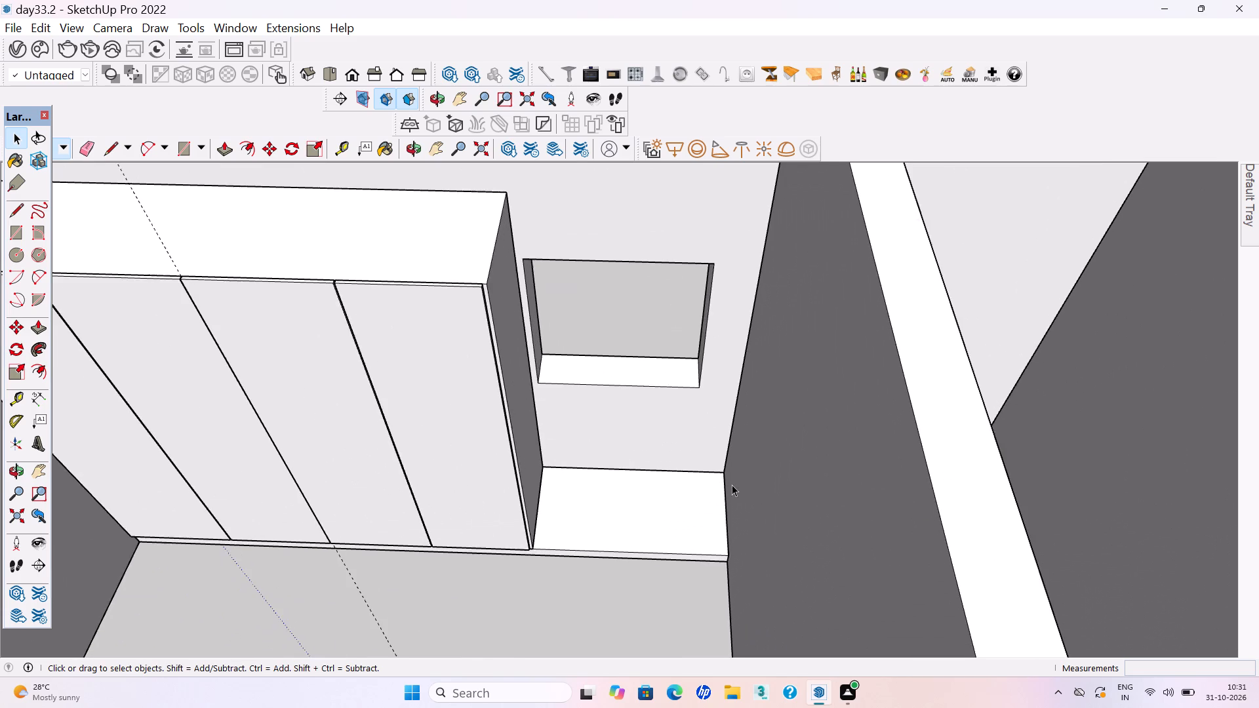
pyautogui.moveTo(675, 477); pyautogui.dragTo(654, 513, button='middle')
pyautogui.scroll(3, 623, 481)
pyautogui.press('r')
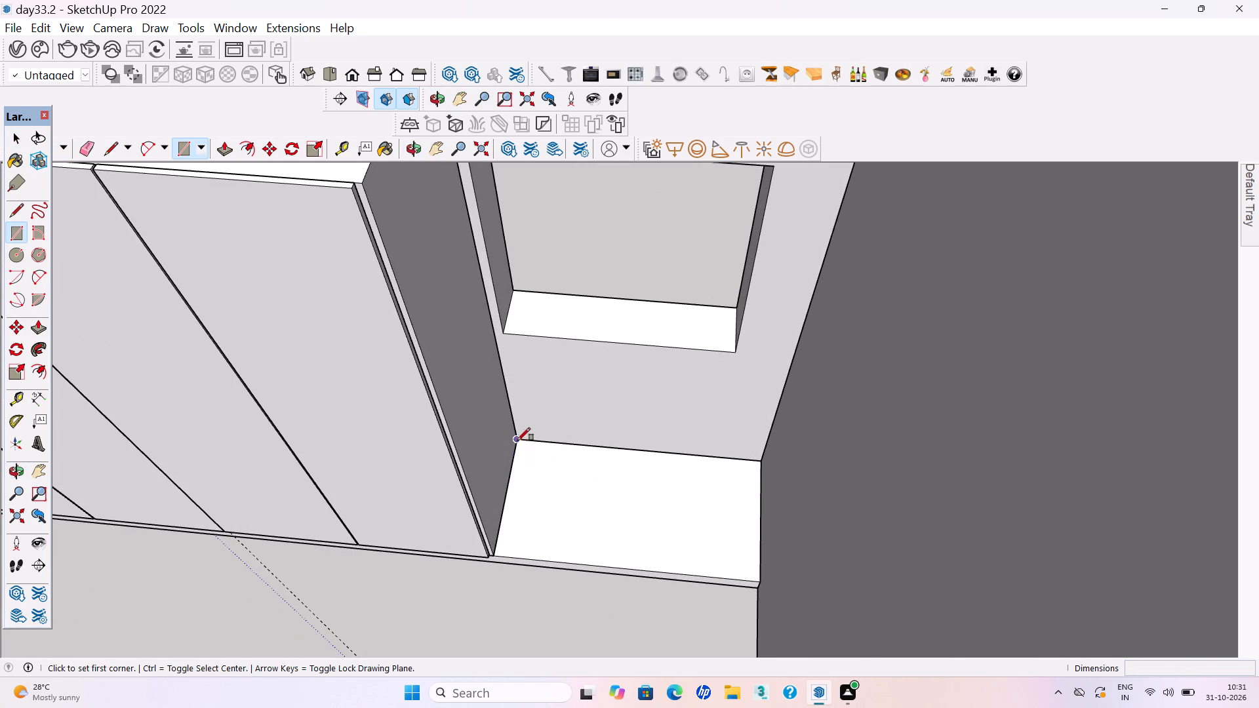
pyautogui.click(517, 438)
pyautogui.click(760, 581)
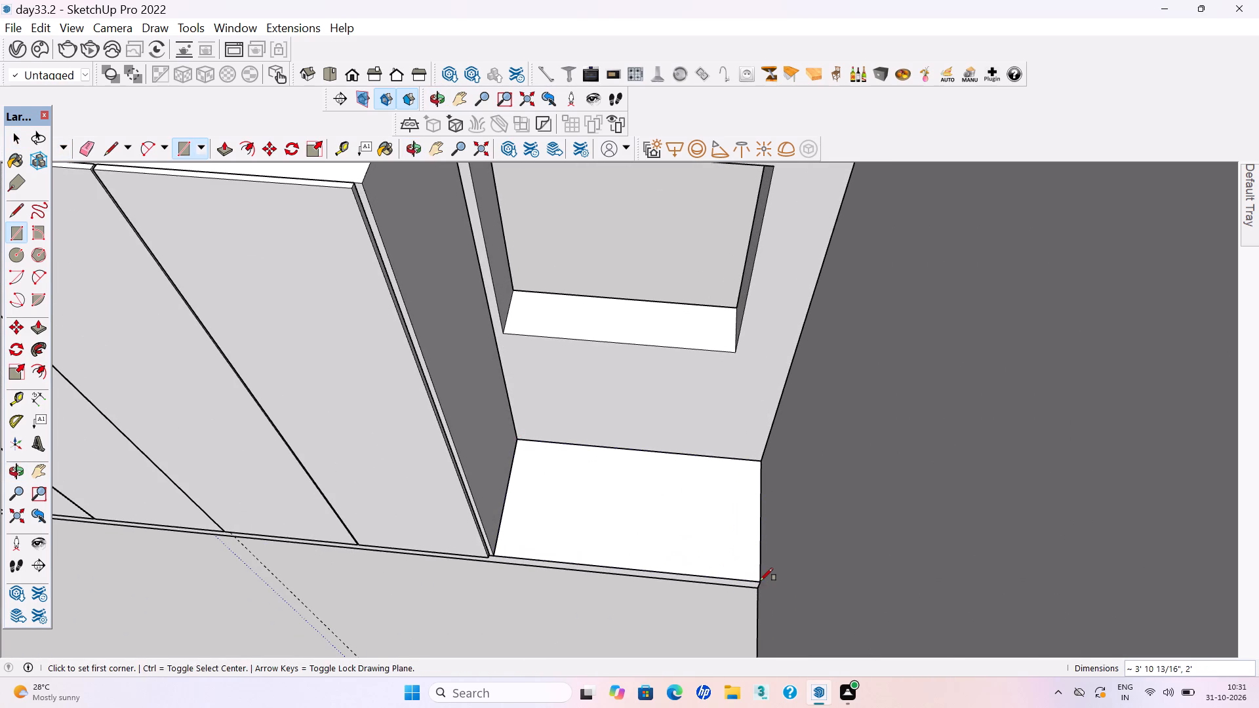
pyautogui.press('space')
pyautogui.doubleClick(670, 543)
pyautogui.rightClick(669, 541)
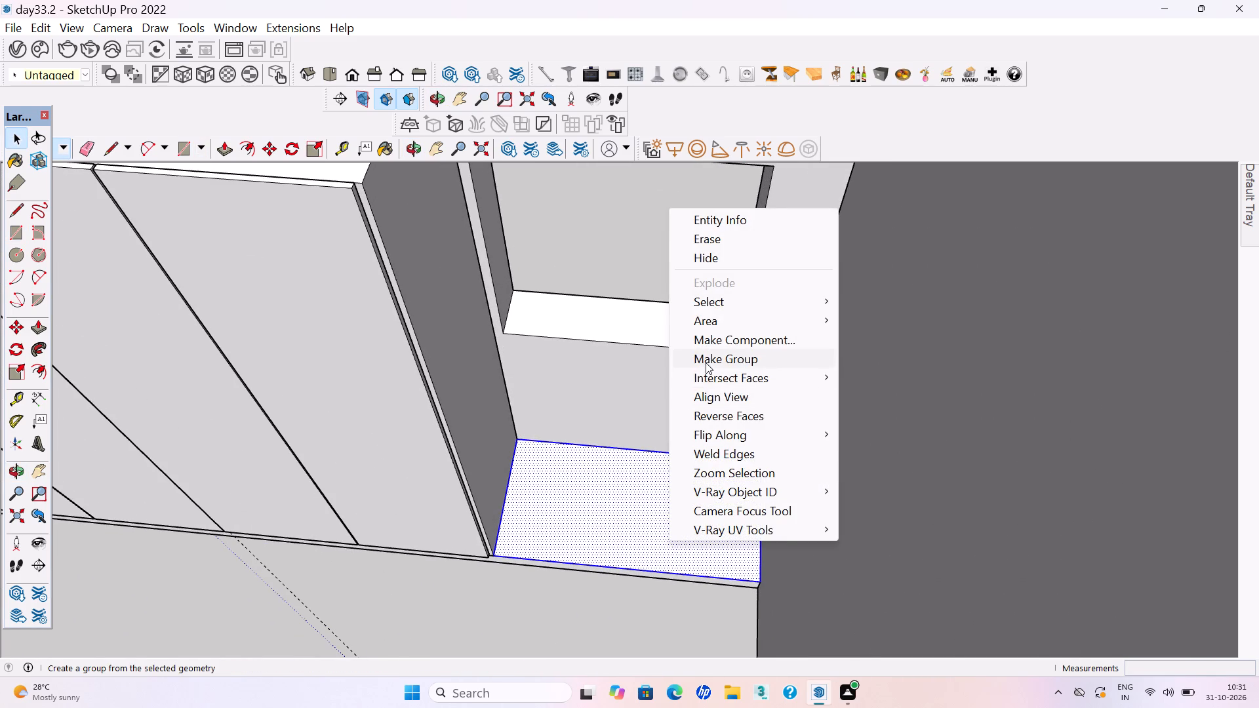
pyautogui.click(706, 363)
# Open the new rectangle group and pull its face up about 2' 4" as a low box beneath the window.
pyautogui.doubleClick(679, 534)
pyautogui.click(679, 534)
pyautogui.press('p')
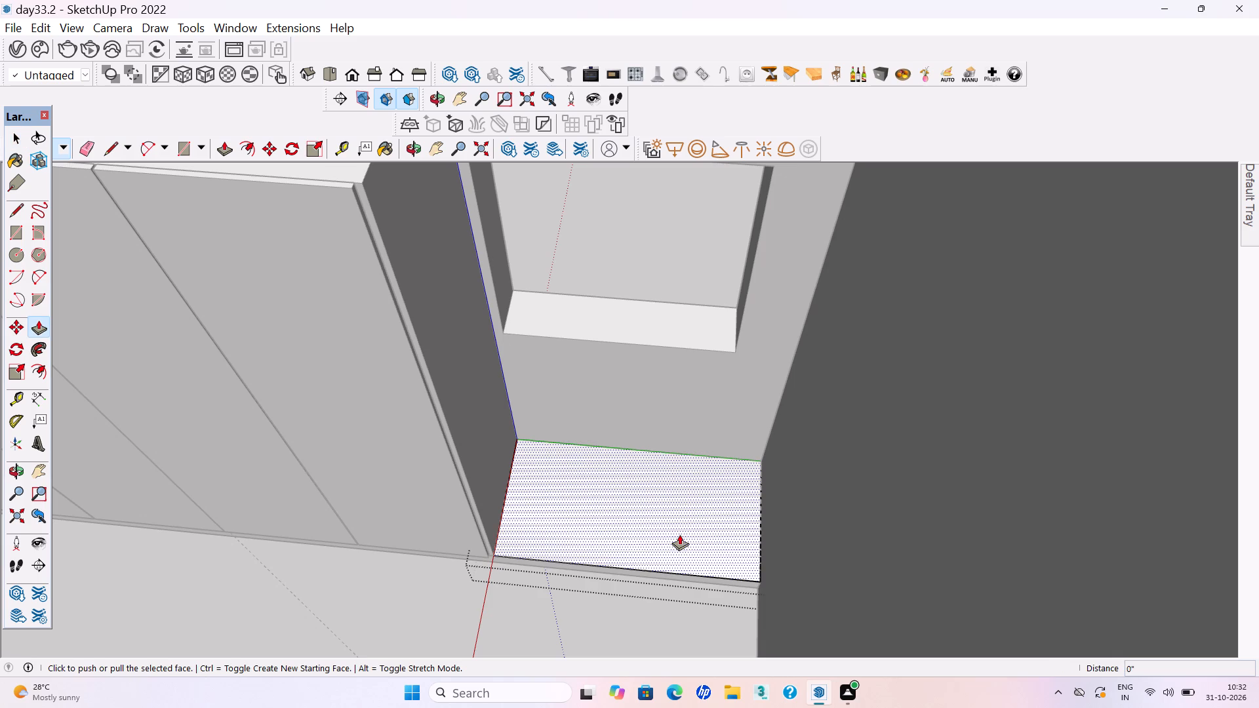
pyautogui.click(679, 534)
pyautogui.click(631, 539)
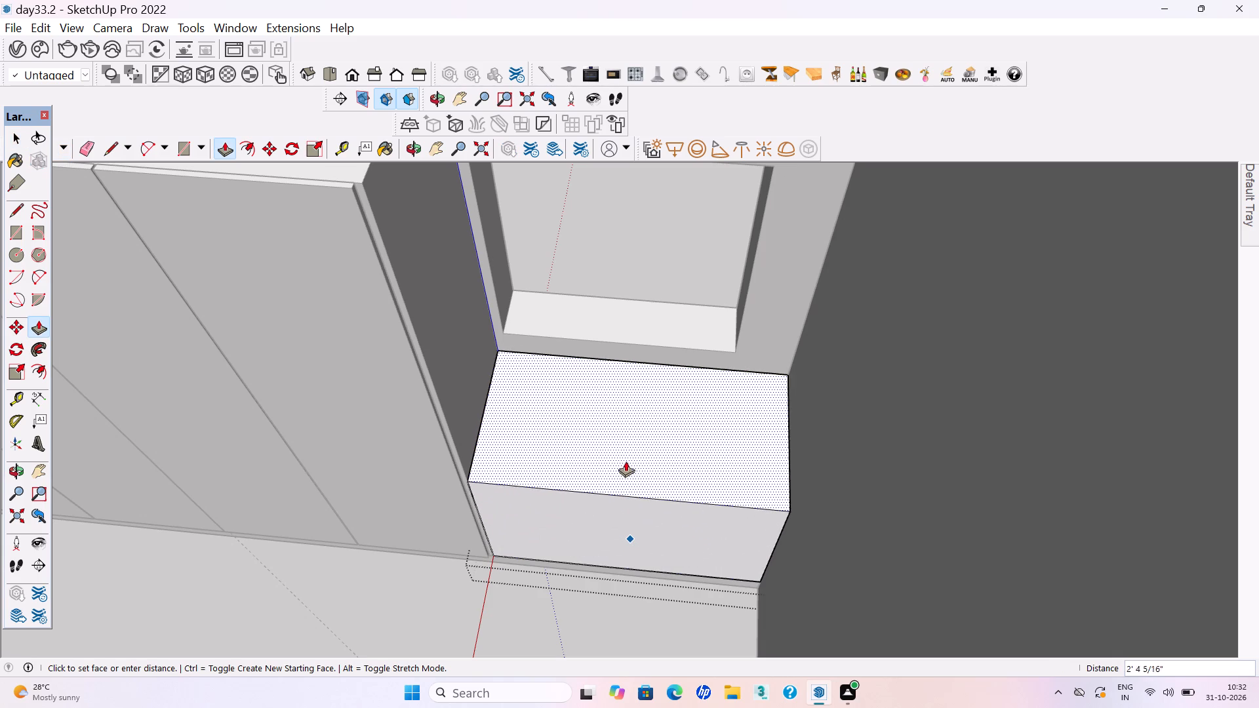
pyautogui.click(624, 460)
pyautogui.press('space')
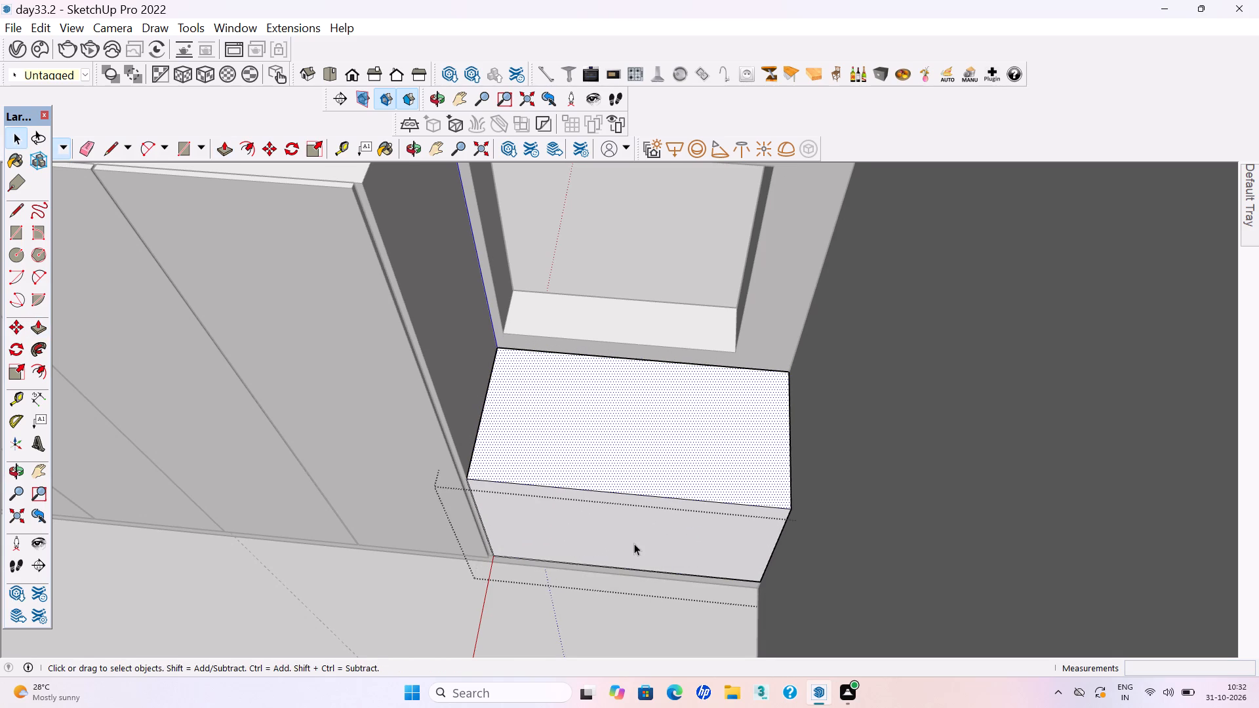
# Offset the low box's front face inward by 18 mm.
pyautogui.scroll(-1, 633, 553)
pyautogui.moveTo(631, 555); pyautogui.dragTo(685, 414, button='middle')
pyautogui.click(637, 522)
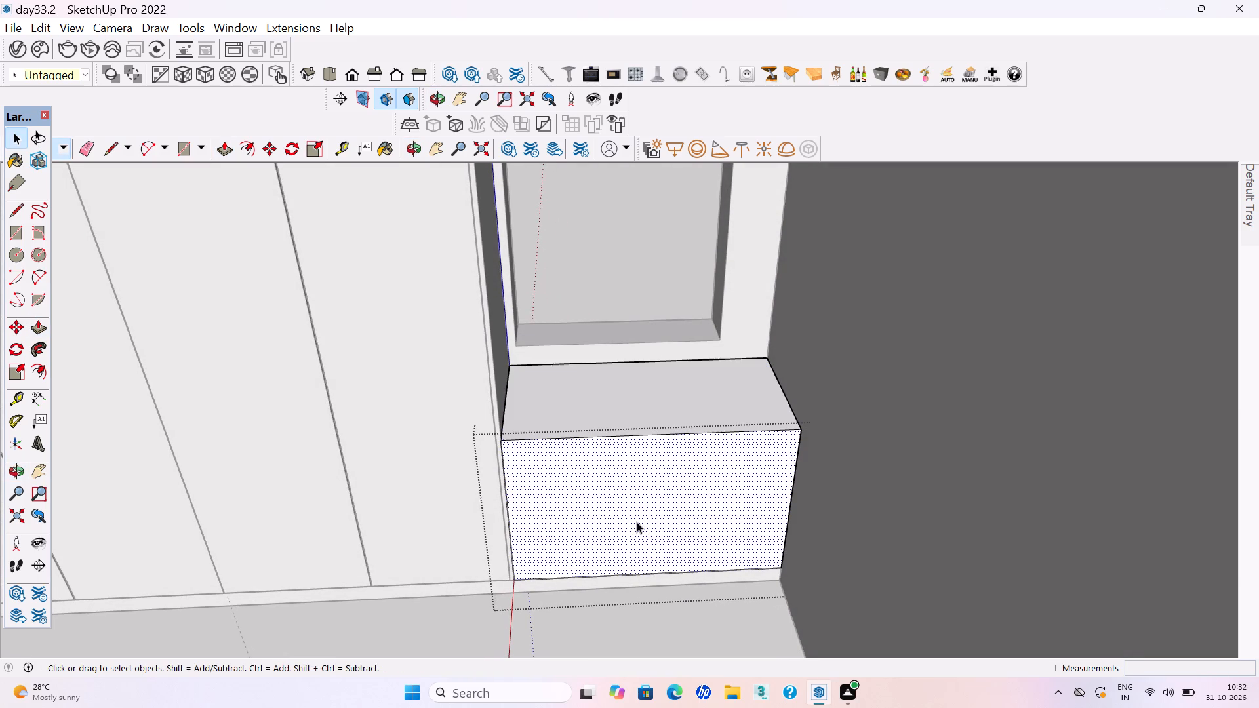
pyautogui.press('f')
pyautogui.click(637, 521)
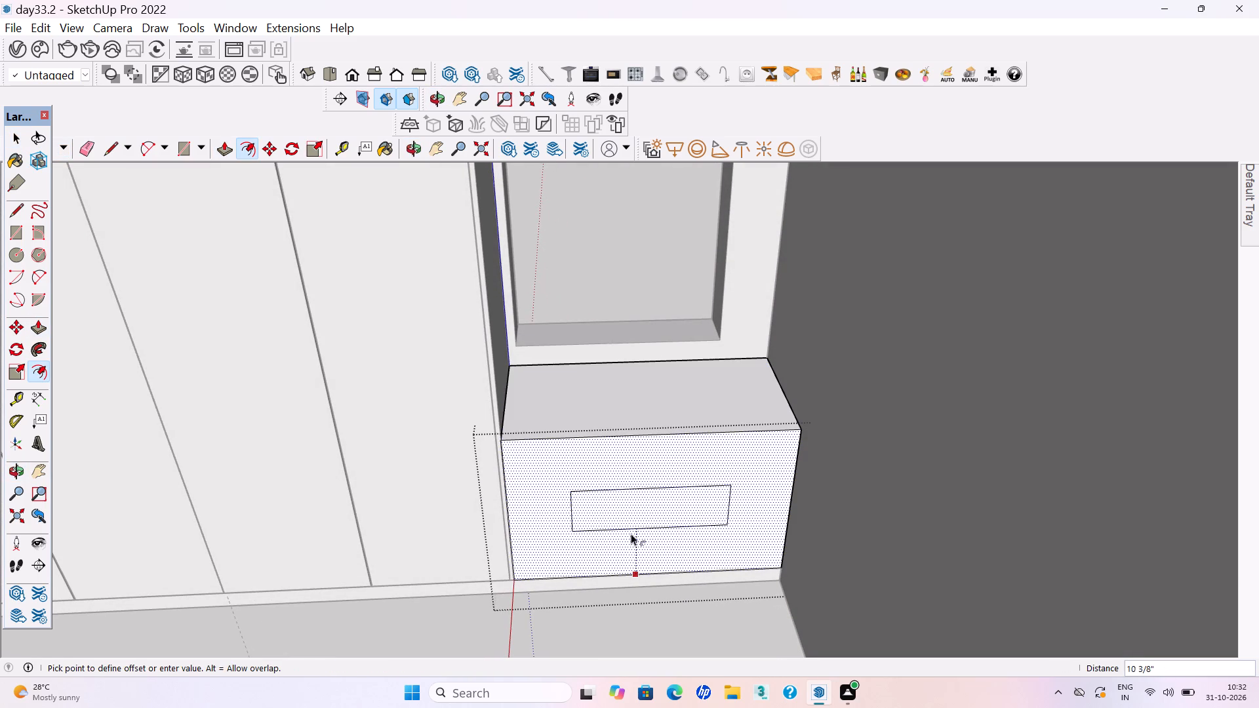
pyautogui.write('18mm')
pyautogui.press('Return')
pyautogui.press('space')
# Push the inner front face back about 1' 1 1/4" to hollow the low cabinet, close the group and save the model.
pyautogui.click(641, 551)
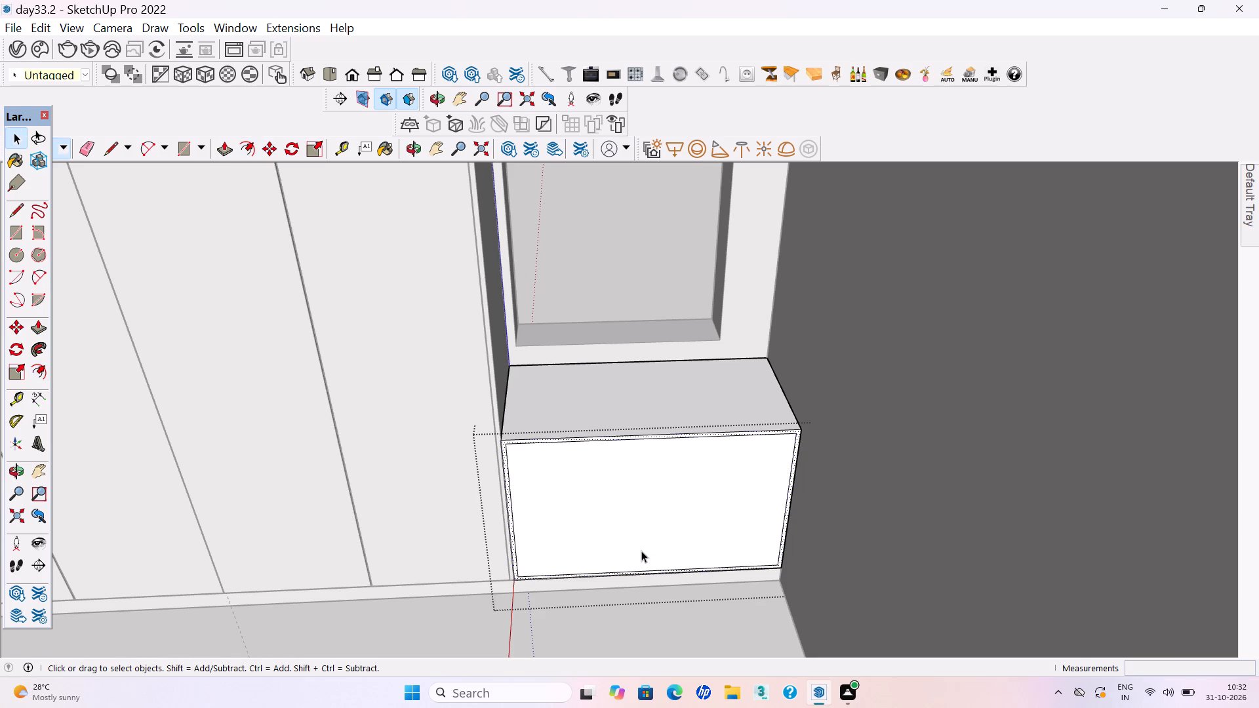
pyautogui.press('p')
pyautogui.click(641, 551)
pyautogui.click(636, 502)
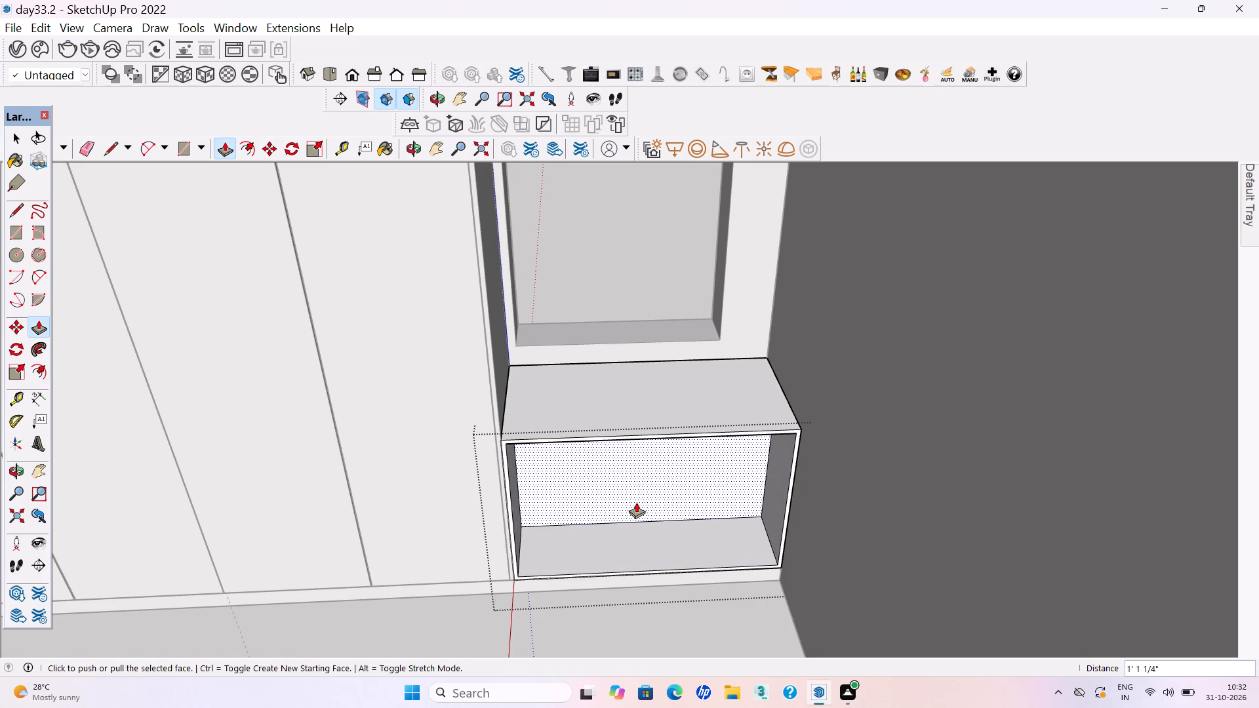
pyautogui.press('space')
pyautogui.click(595, 295)
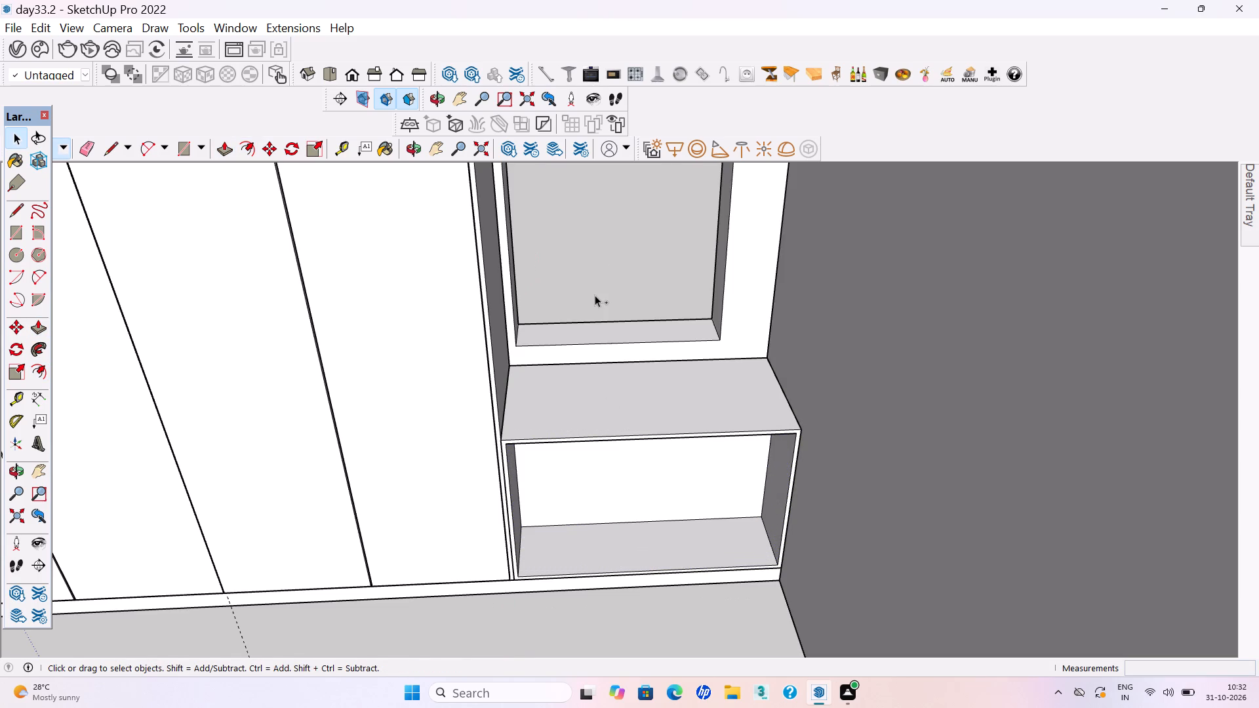
pyautogui.hotkey('ctrl', 's')
pyautogui.hotkey('ctrl', 's')
# Place a vertical guide from the low cabinet's side edge to the midpoint of its front top edge.
pyautogui.press('t')
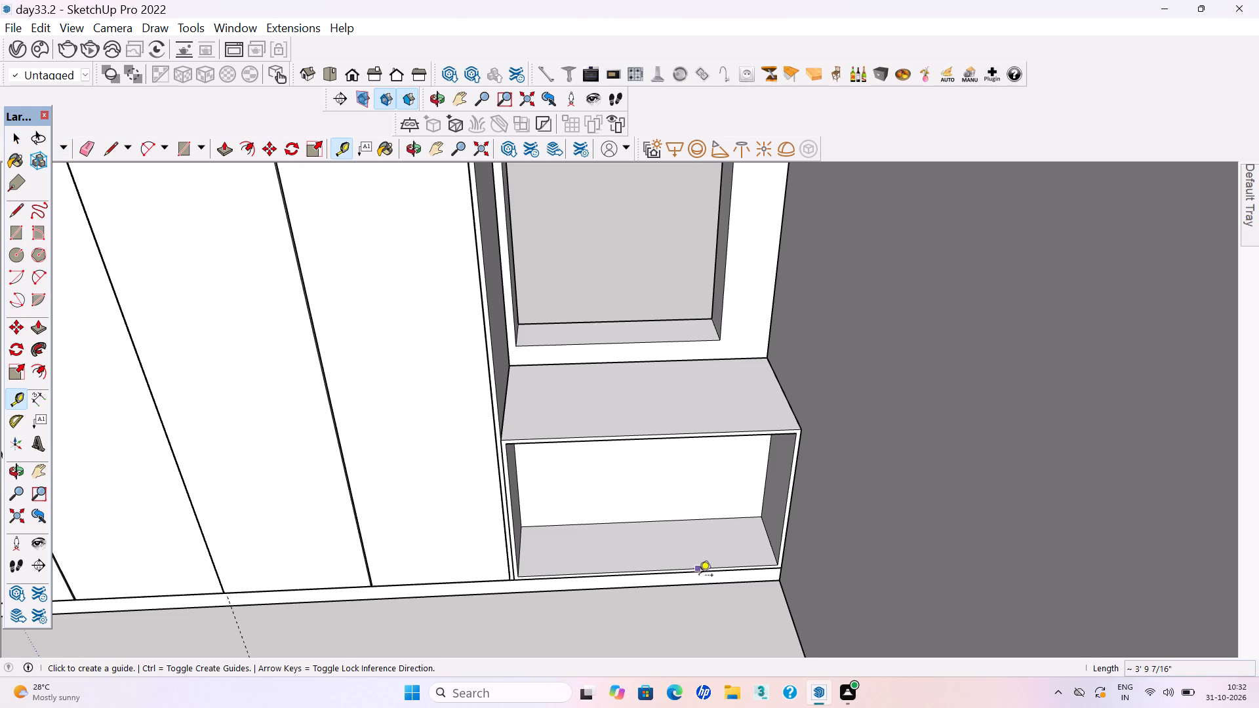
pyautogui.moveTo(691, 570); pyautogui.dragTo(689, 540, button='middle')
pyautogui.scroll(2, 503, 522)
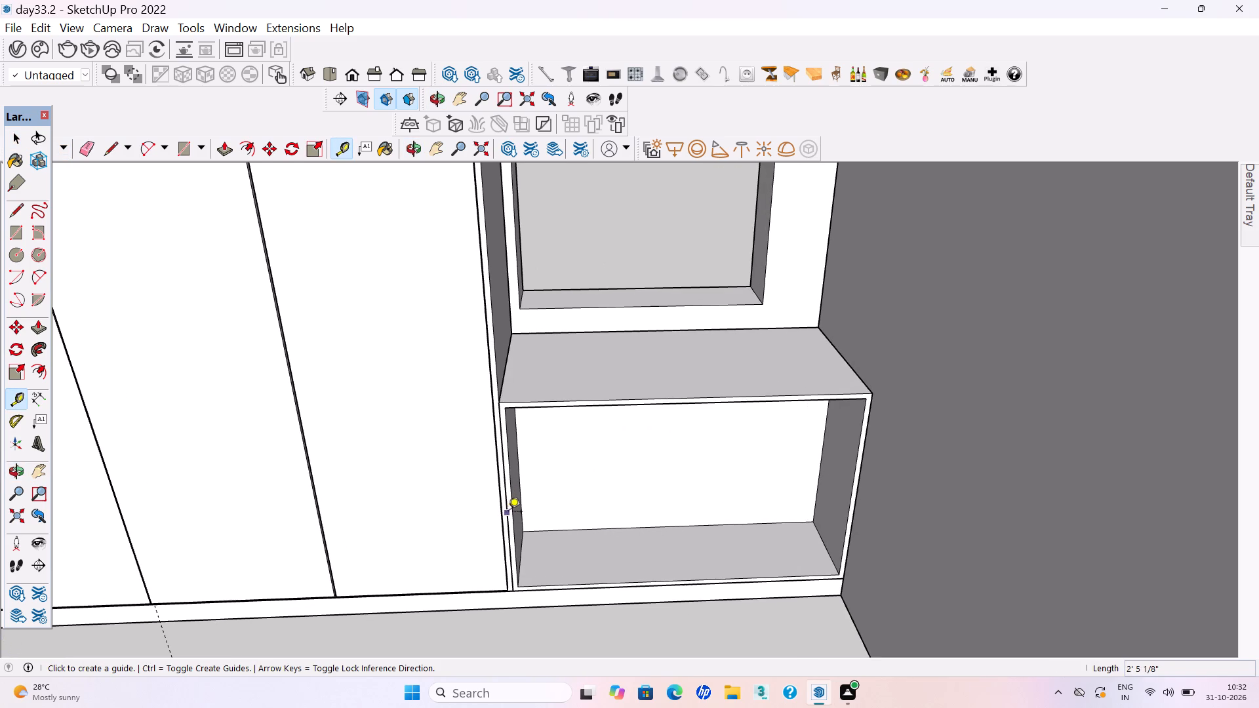
pyautogui.click(510, 513)
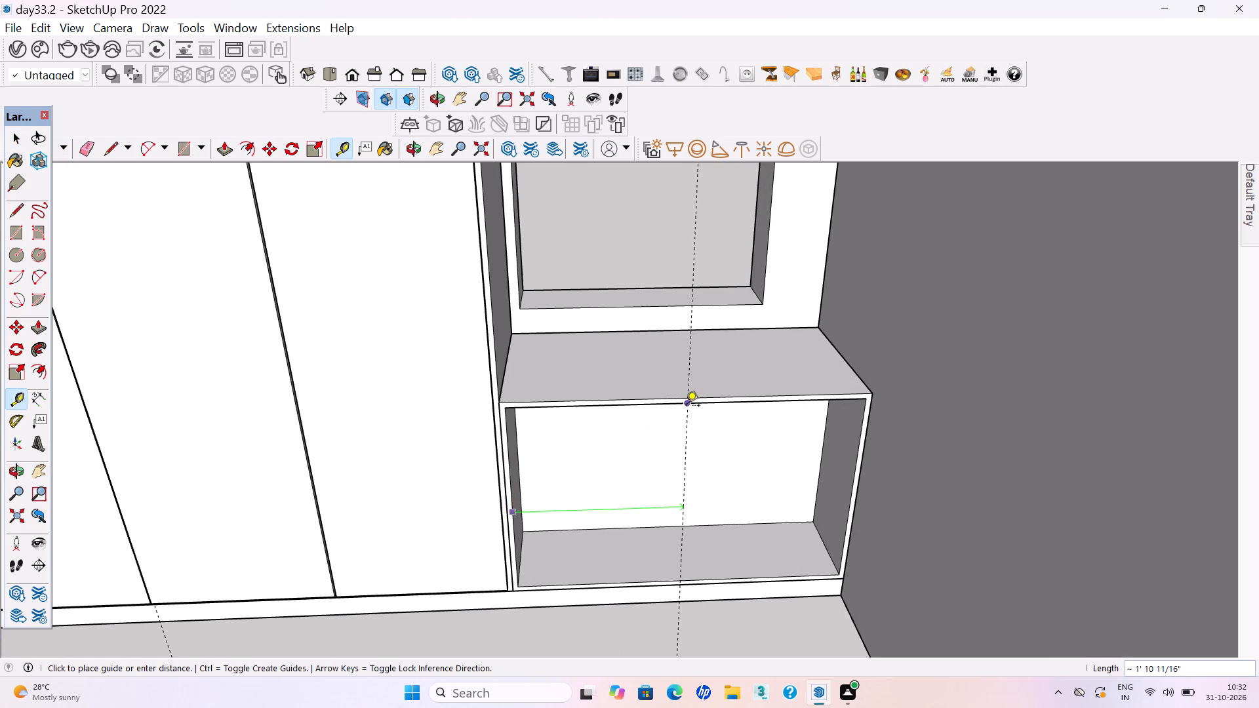
pyautogui.click(687, 406)
# Draw the first low-cabinet door rectangle, about 2' 4 7/16" by 1' 11 7/16", from the top corner beside the wardrobe to the centre guide.
pyautogui.moveTo(704, 419); pyautogui.dragTo(639, 457, button='middle')
pyautogui.scroll(3, 512, 480)
pyautogui.scroll(4, 481, 398)
pyautogui.press('r')
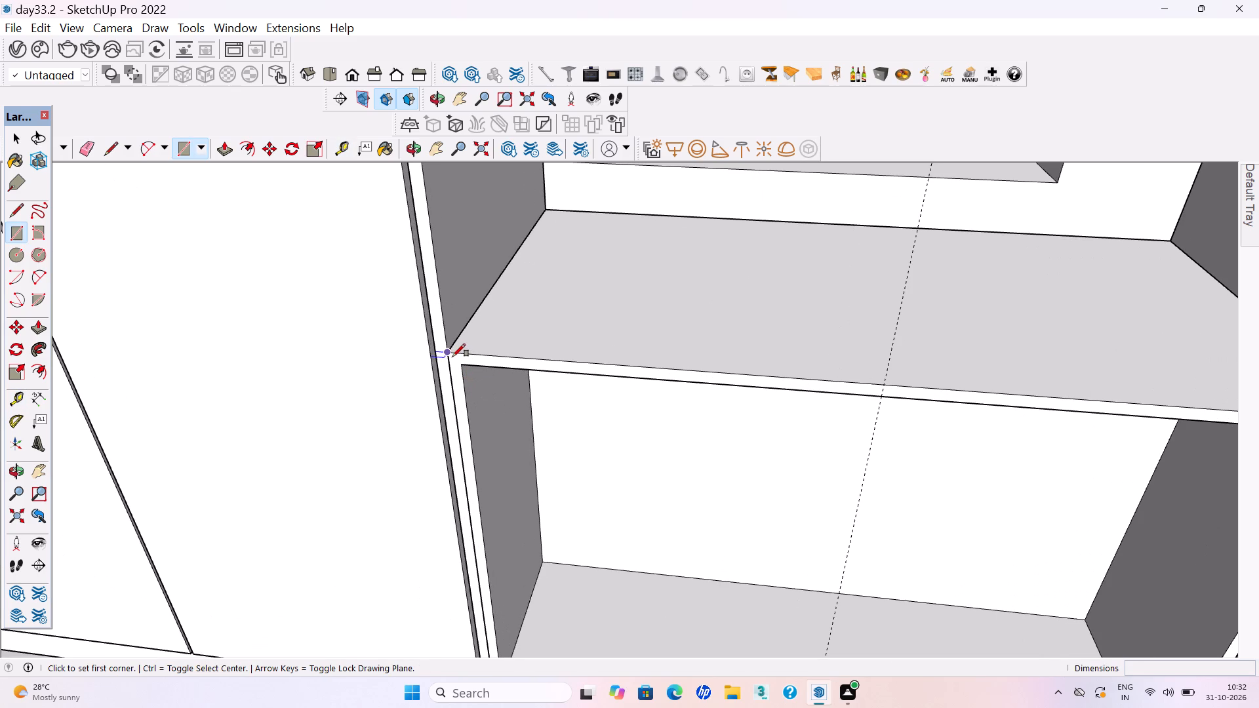
pyautogui.click(452, 356)
pyautogui.scroll(-6, 530, 326)
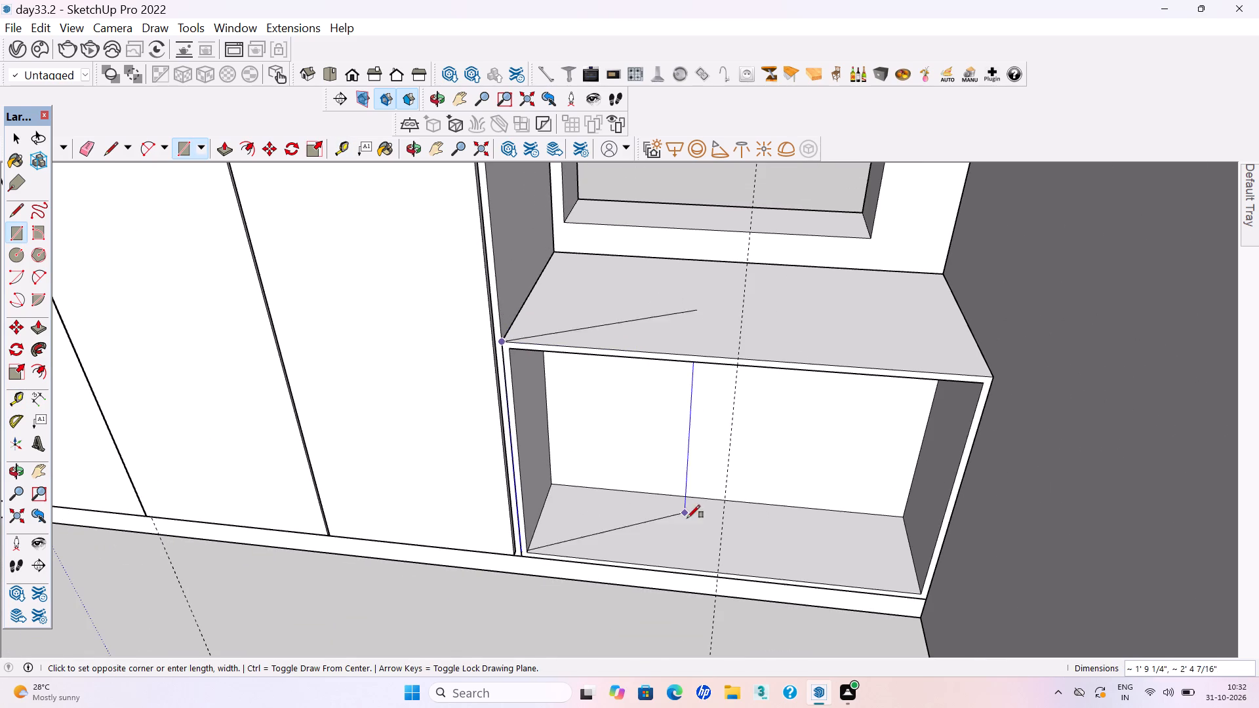
pyautogui.click(717, 570)
# Pull the first low-cabinet door out 18 mm, make it a group and save the model.
pyautogui.press('p')
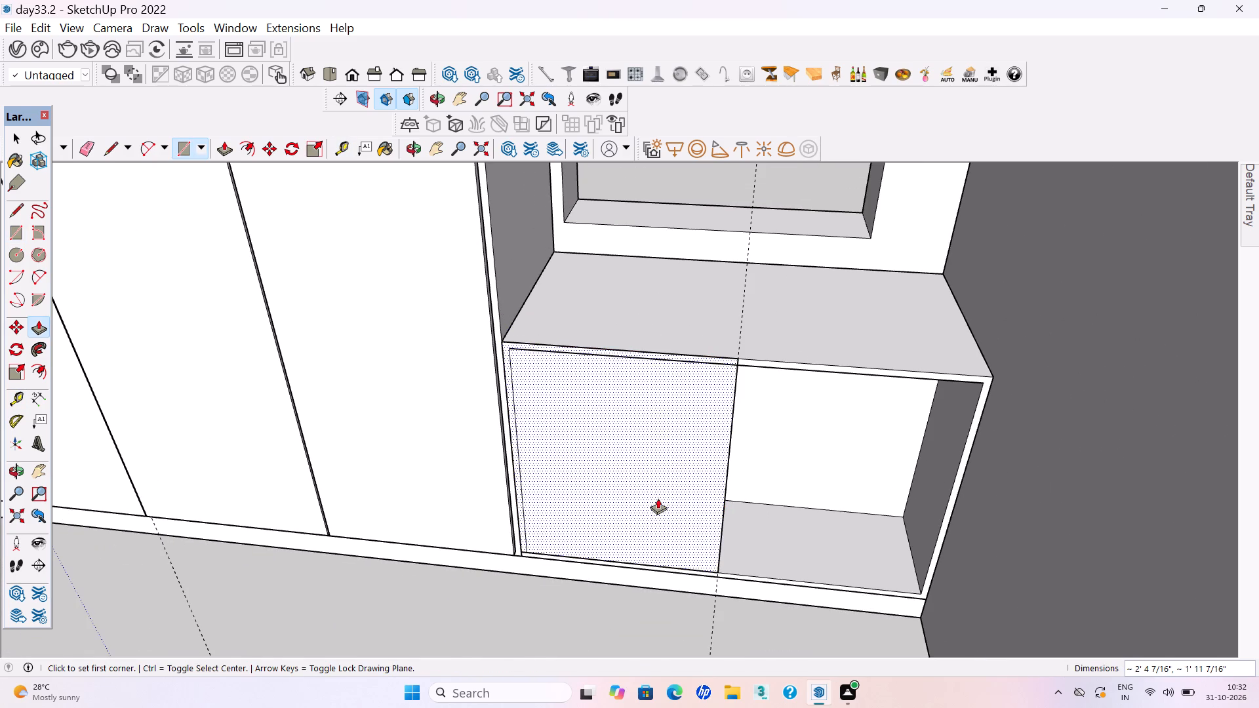
pyautogui.click(658, 498)
pyautogui.write('18mm')
pyautogui.press('Return')
pyautogui.press('space')
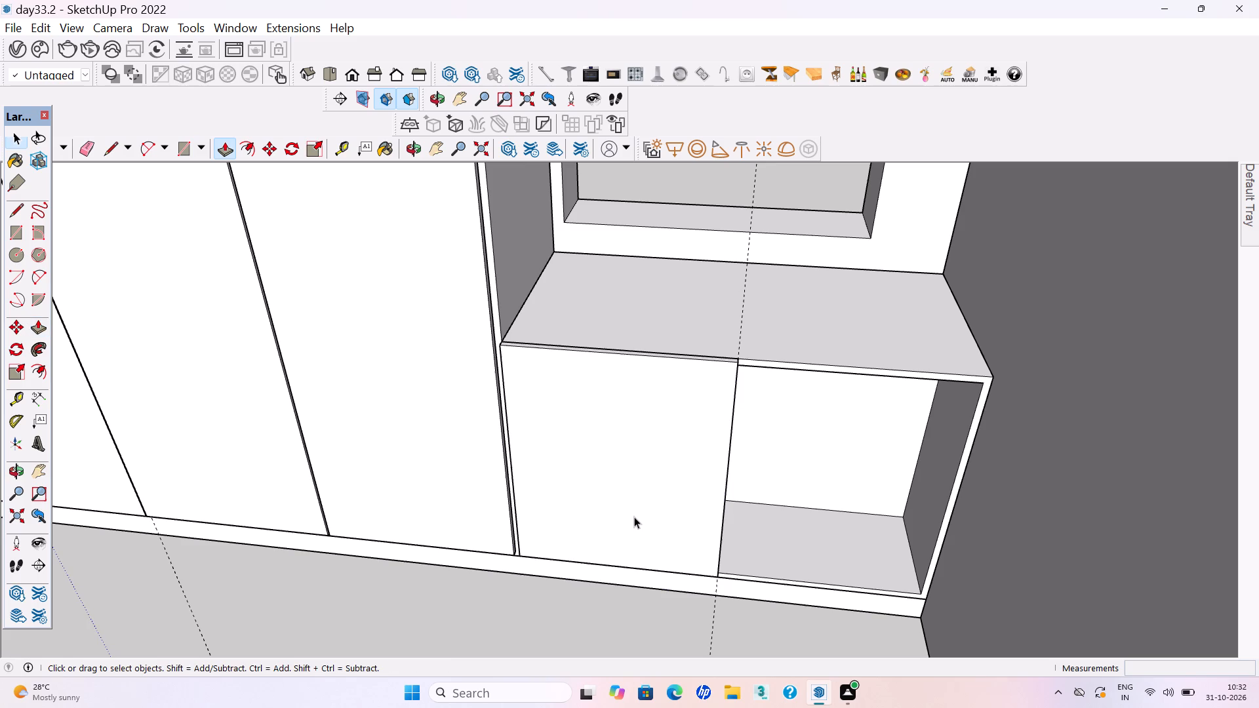
pyautogui.tripleClick(618, 469)
pyautogui.rightClick(618, 469)
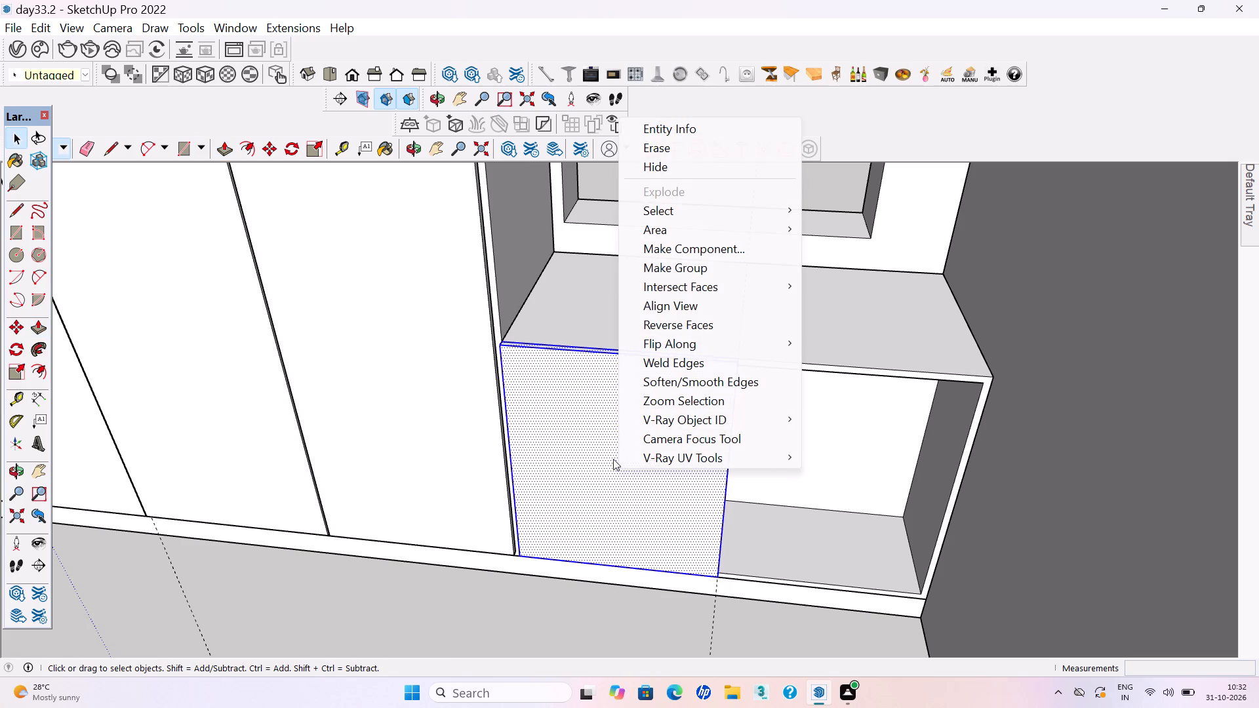
pyautogui.click(681, 270)
pyautogui.scroll(-4, 634, 520)
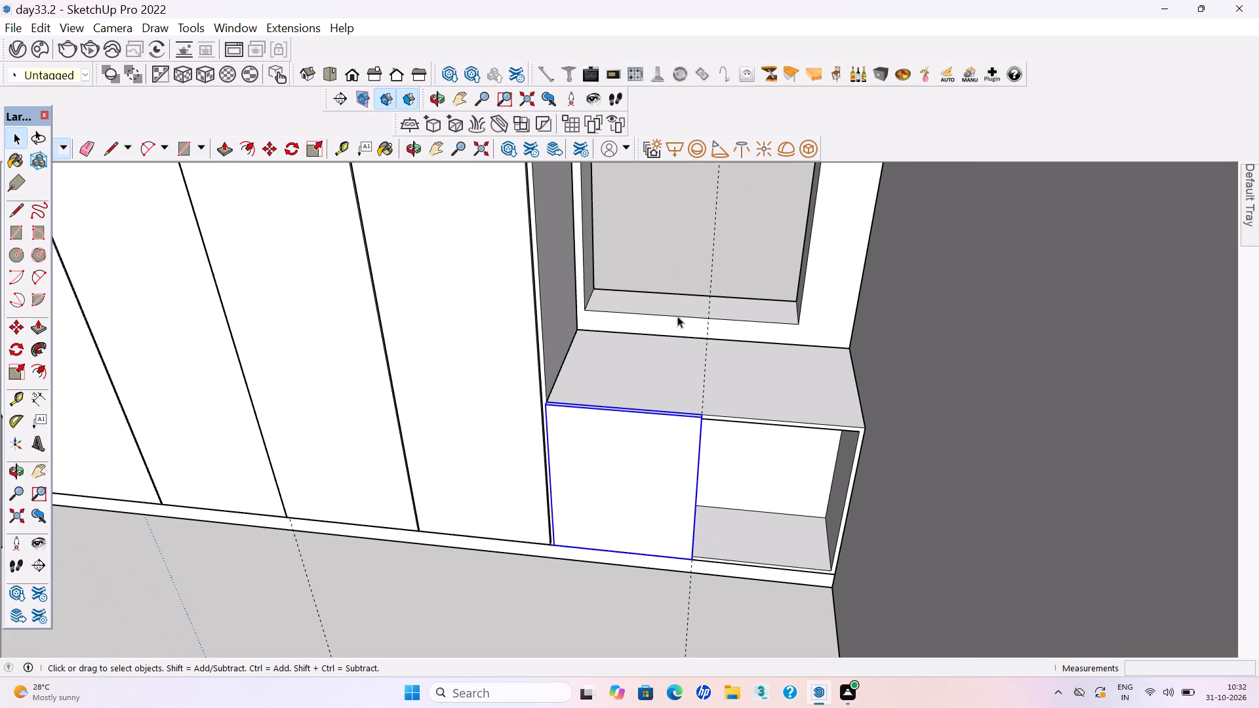
pyautogui.click(669, 263)
pyautogui.hotkey('ctrl', 's')
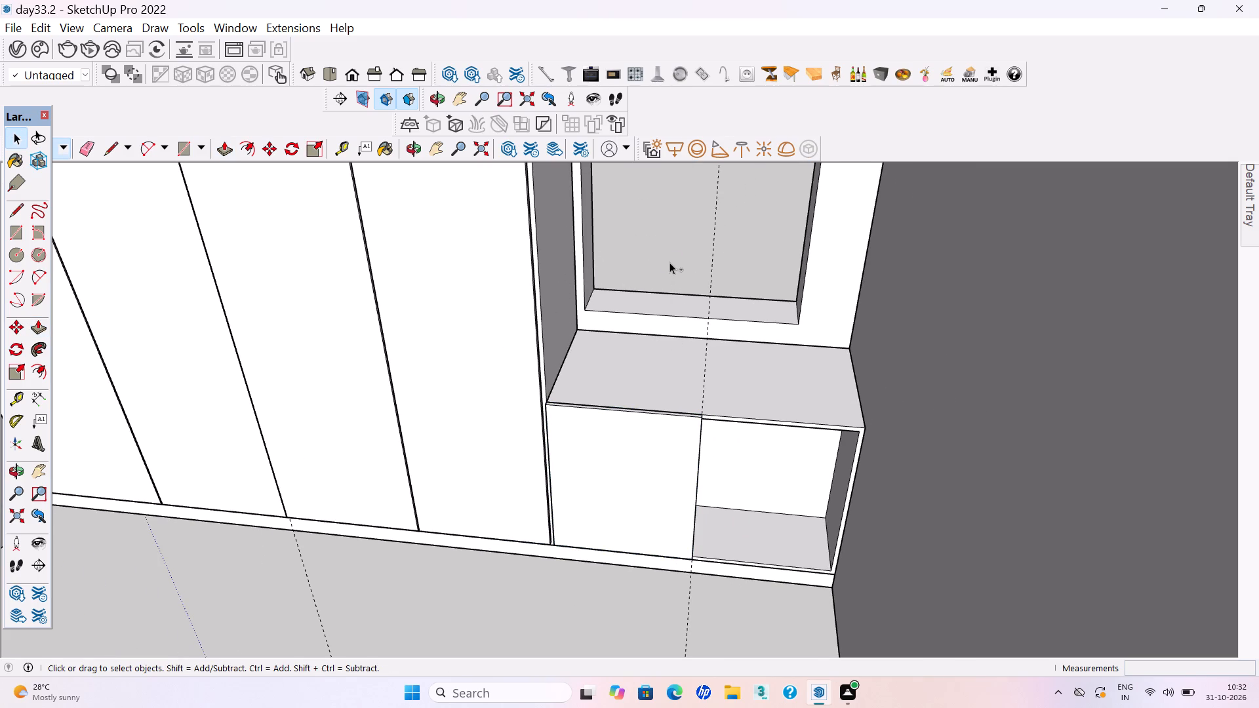
pyautogui.hotkey('ctrl', 's')
# Draw the second low-cabinet door rectangle, about 2' 4 7/16" by 1' 10 7/16", from beside the first door's top corner to the opening's far bottom corner.
pyautogui.press('r')
pyautogui.scroll(1, 774, 464)
pyautogui.scroll(4, 826, 450)
pyautogui.scroll(12, 662, 411)
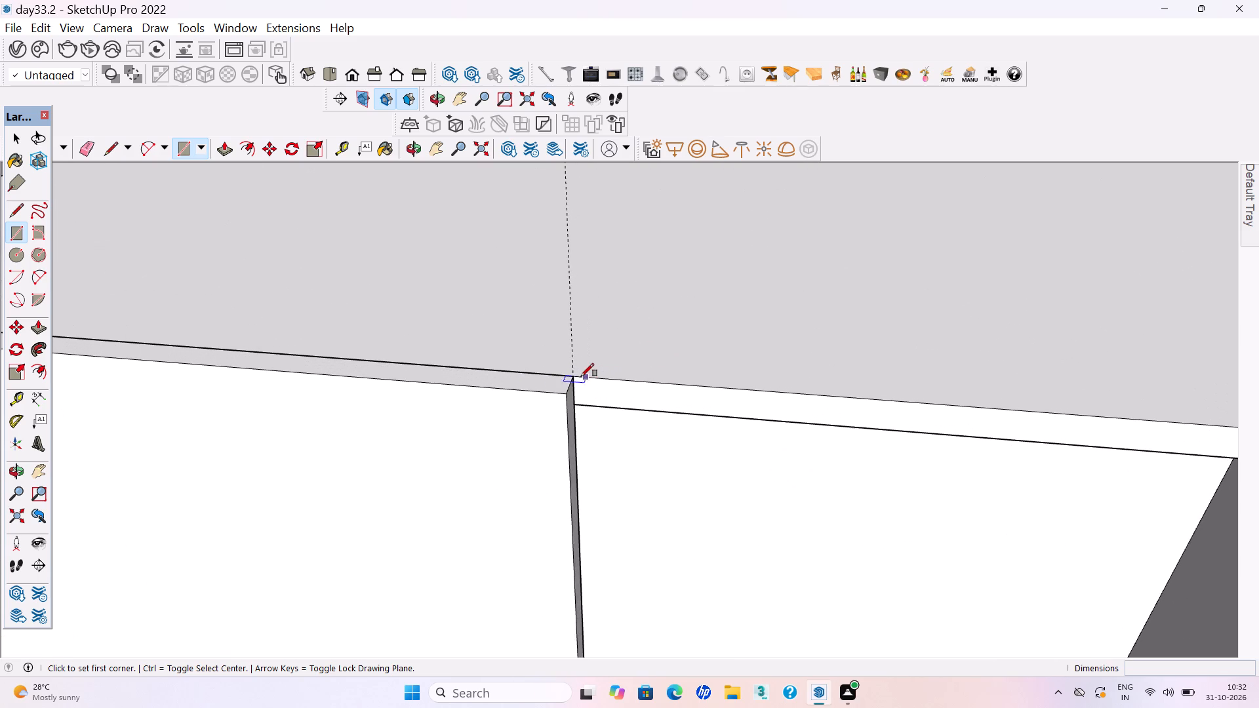
pyautogui.click(586, 378)
pyautogui.scroll(-2, 589, 378)
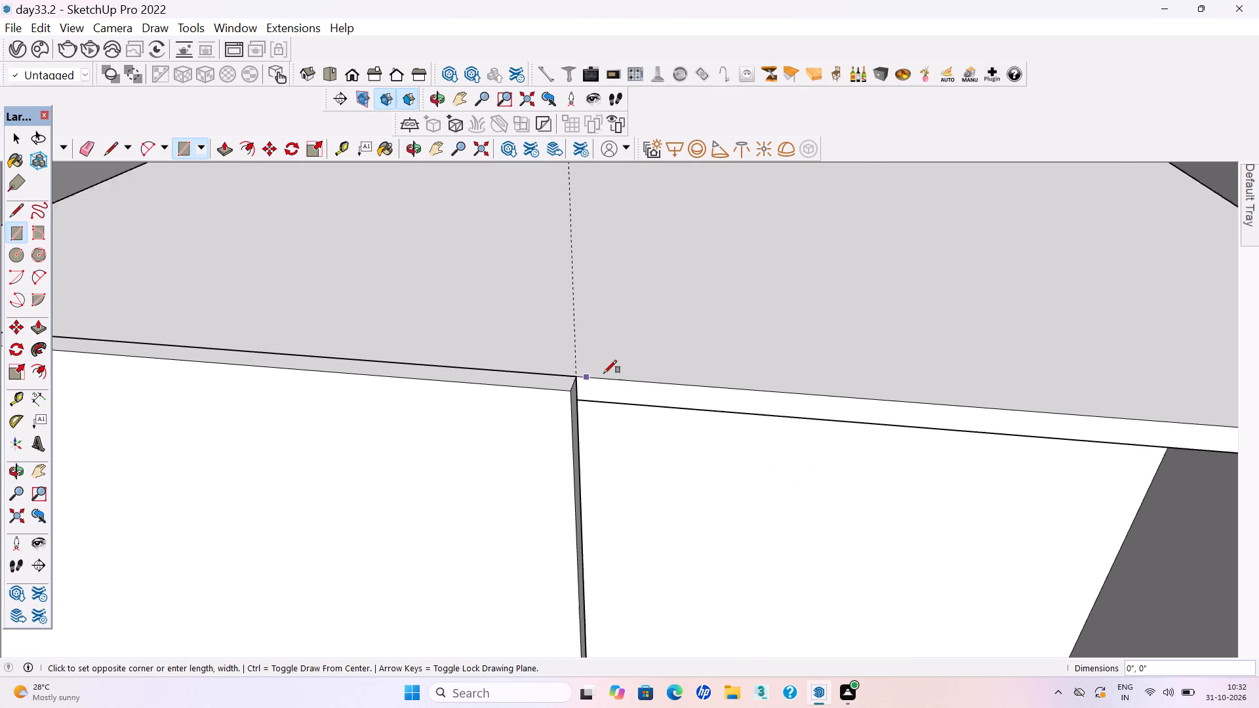
pyautogui.scroll(-15, 604, 373)
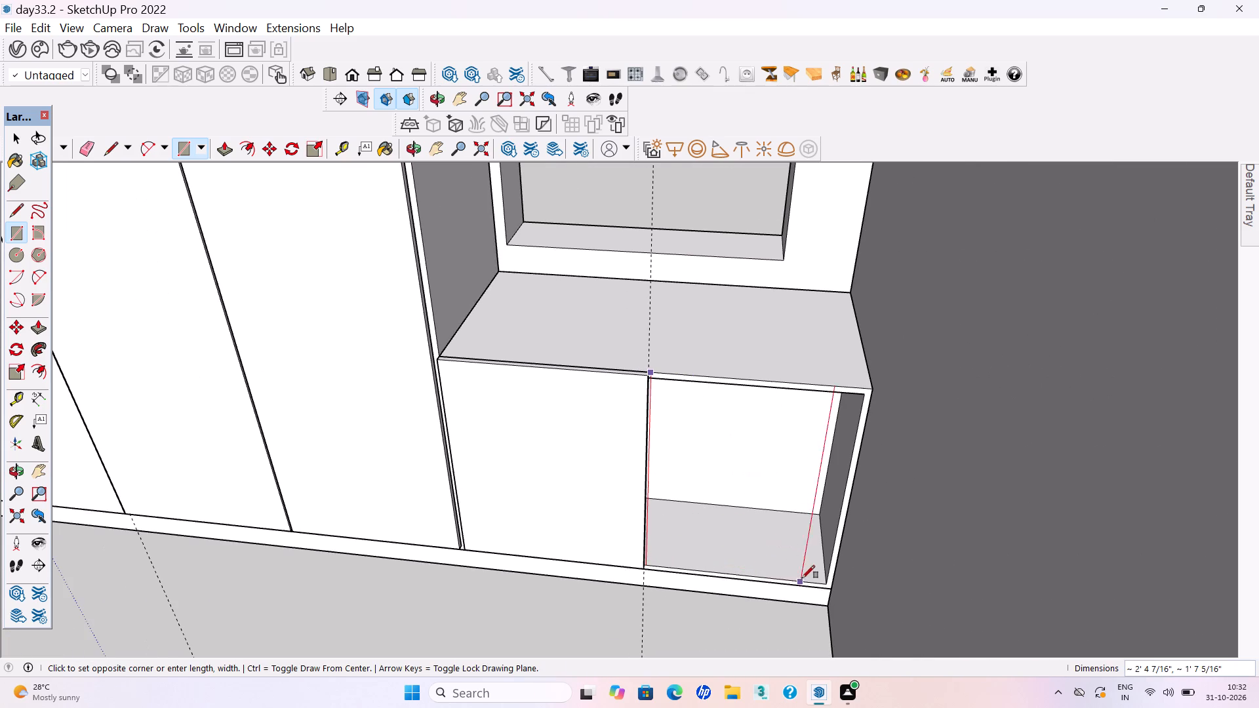
pyautogui.click(826, 583)
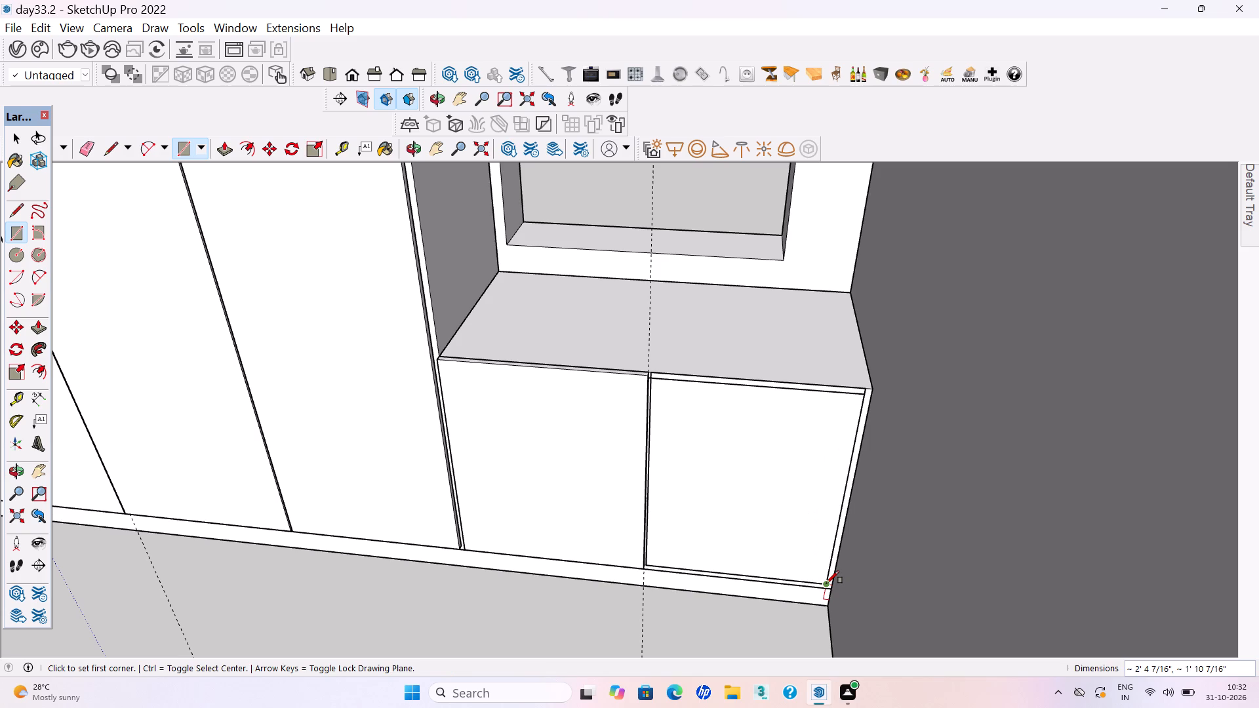
# Pull the second low-cabinet door out level with the first, make it a group and save the model.
pyautogui.press('p')
pyautogui.click(662, 411)
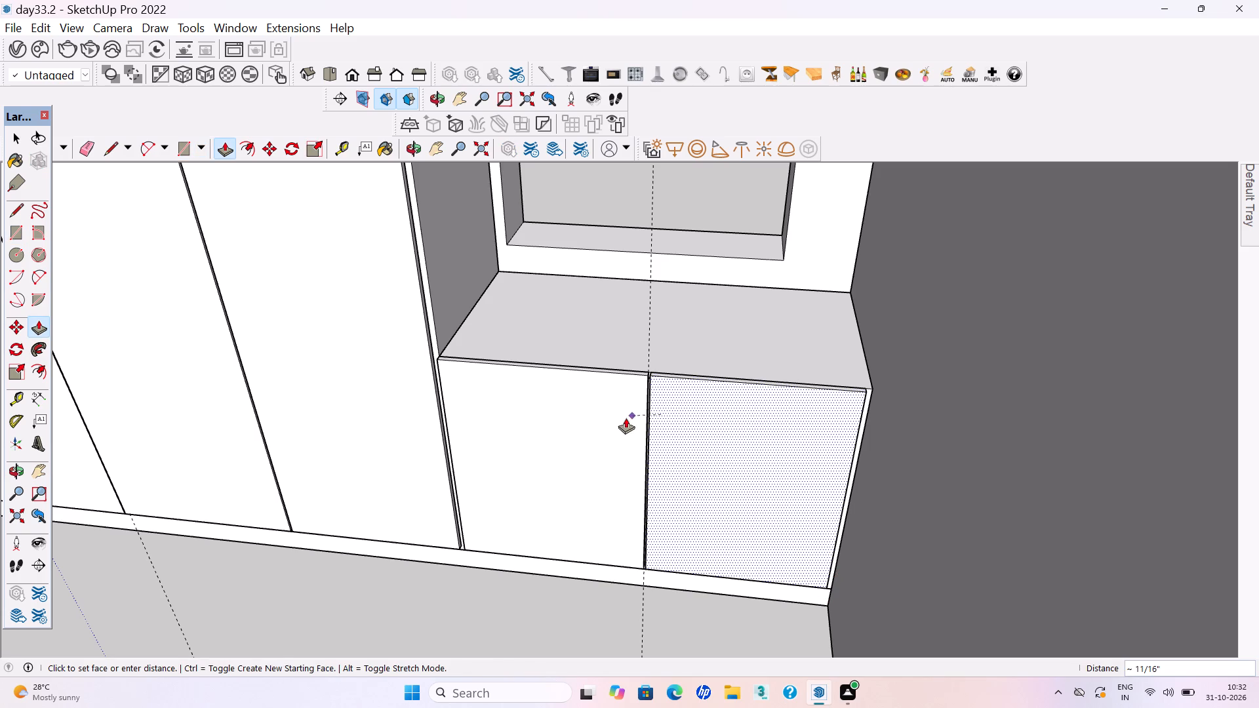
pyautogui.click(607, 423)
pyautogui.press('space')
pyautogui.moveTo(698, 418); pyautogui.dragTo(705, 488, button='middle')
pyautogui.scroll(4, 708, 423)
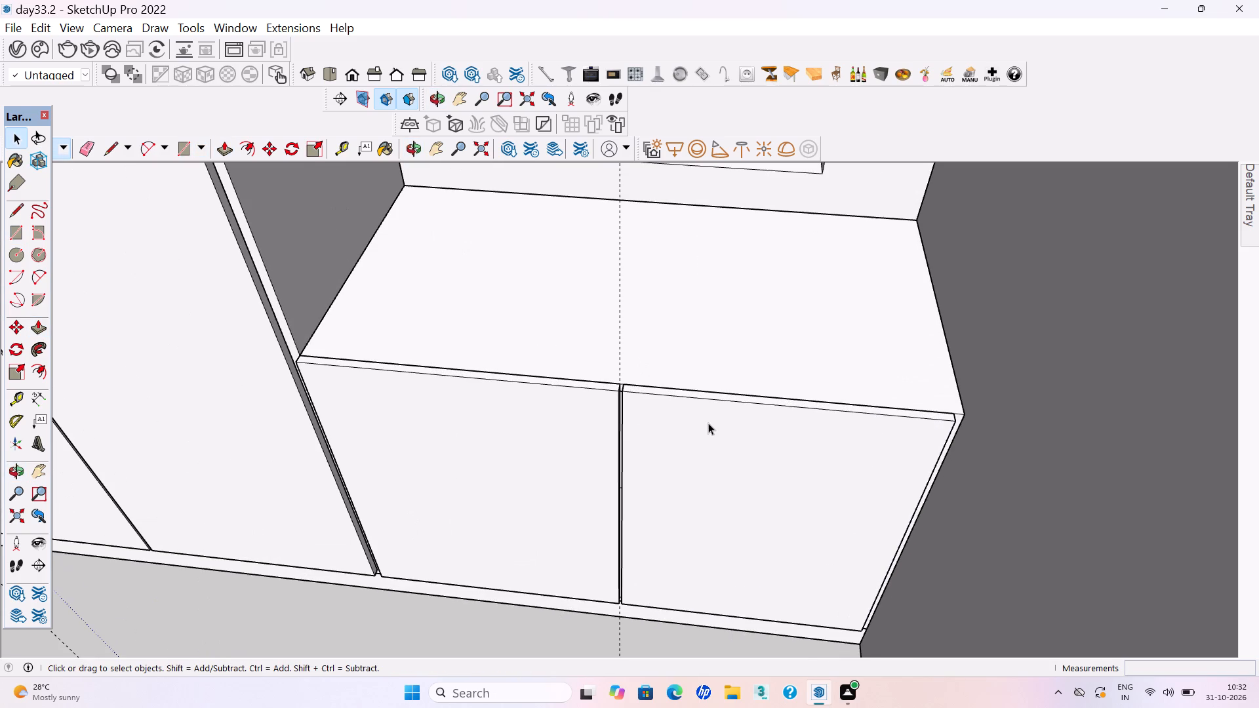
pyautogui.click(698, 473)
pyautogui.doubleClick(698, 473)
pyautogui.rightClick(698, 471)
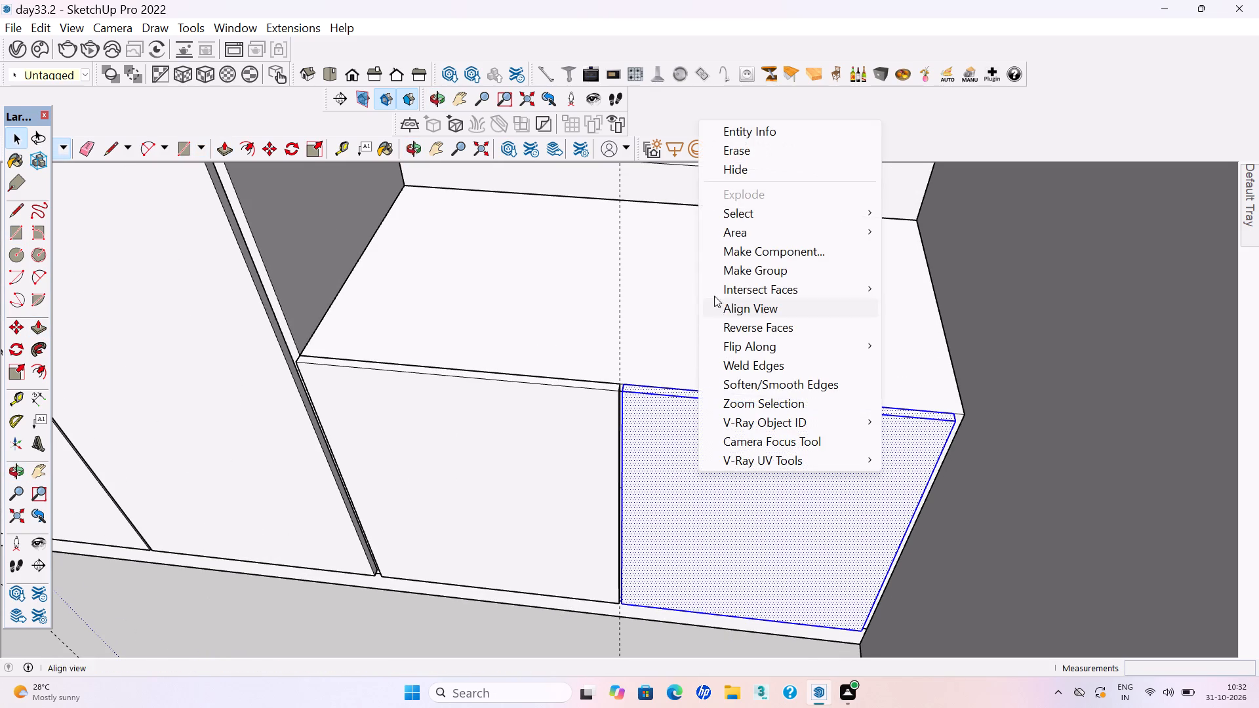
pyautogui.click(724, 269)
pyautogui.scroll(-14, 747, 507)
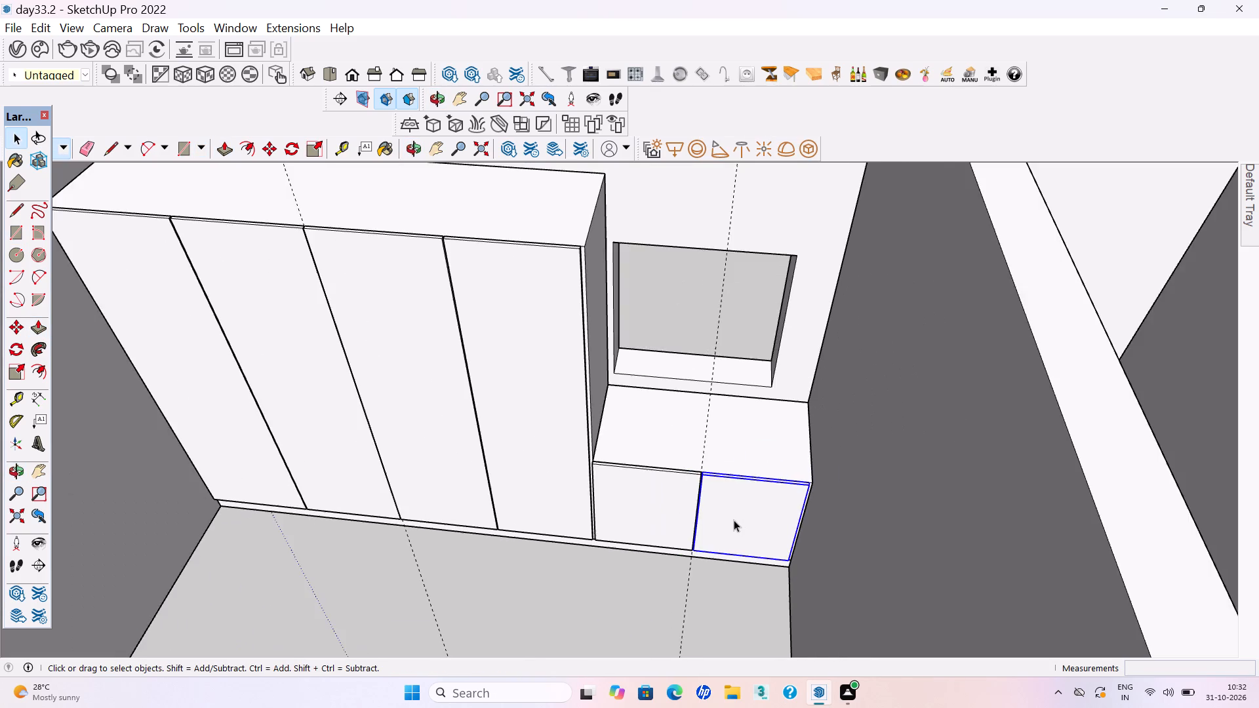
pyautogui.scroll(-8, 734, 520)
pyautogui.click(780, 321)
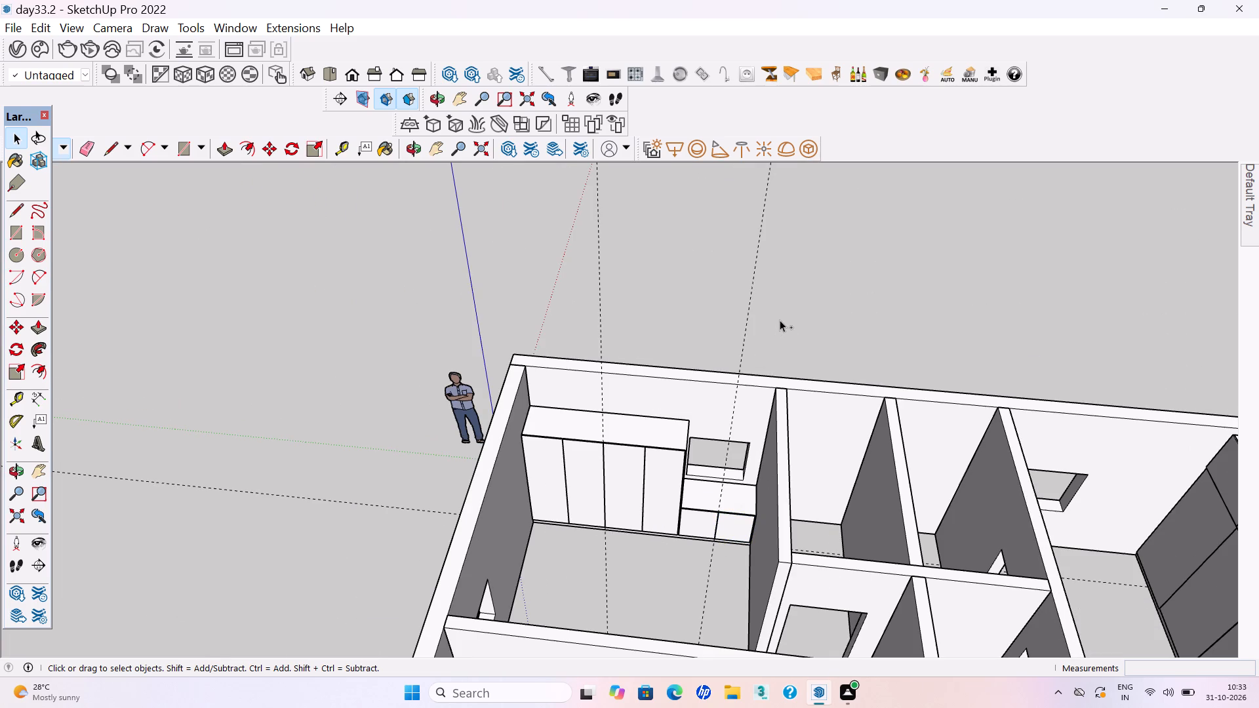
pyautogui.hotkey('ctrl', 's')
pyautogui.hotkey('ctrl', 's')
# Delete the two vertical guides running through the wardrobe and the low cabinet.
pyautogui.scroll(-3, 630, 538)
pyautogui.moveTo(597, 552); pyautogui.dragTo(624, 492, button='middle')
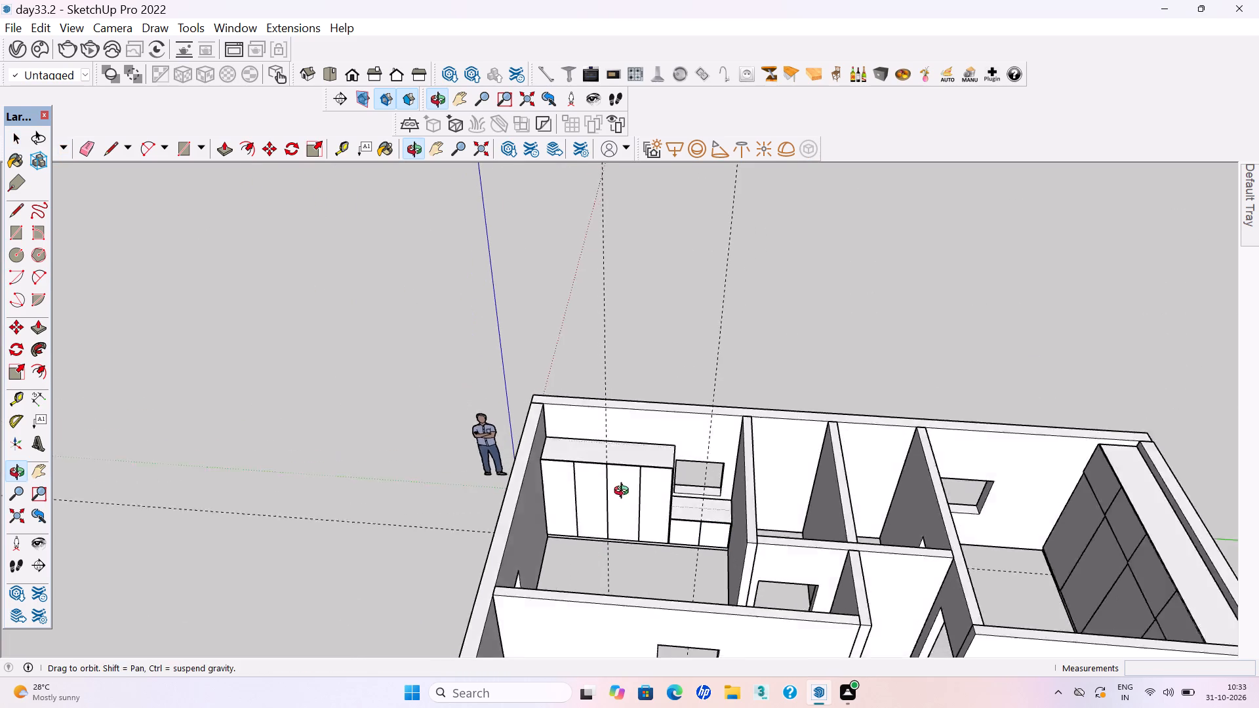
pyautogui.moveTo(624, 492); pyautogui.dragTo(657, 419, button='middle')
pyautogui.moveTo(755, 312); pyautogui.dragTo(578, 237)
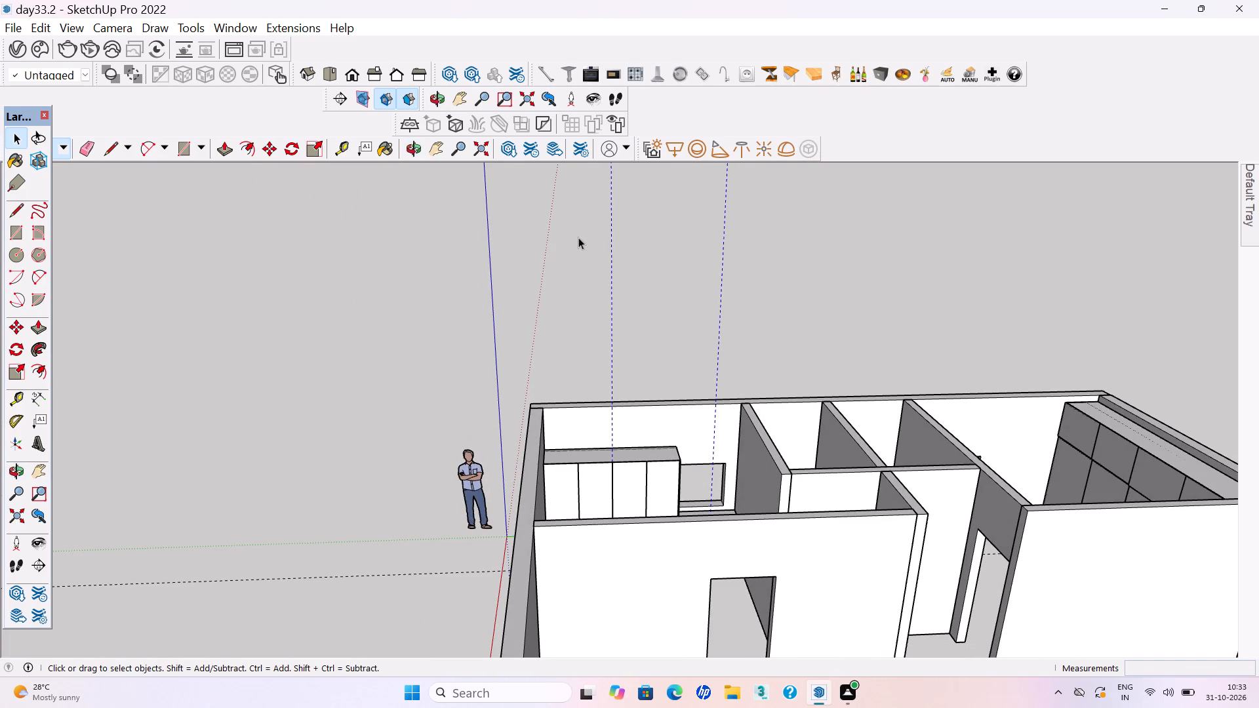
pyautogui.press('Delete')
# Draw a 12' long rectangle on the back wall from the wardrobe's top back corner across to the opposite wall, and make it a group.
pyautogui.scroll(-1, 620, 403)
pyautogui.moveTo(620, 405); pyautogui.dragTo(590, 490, button='middle')
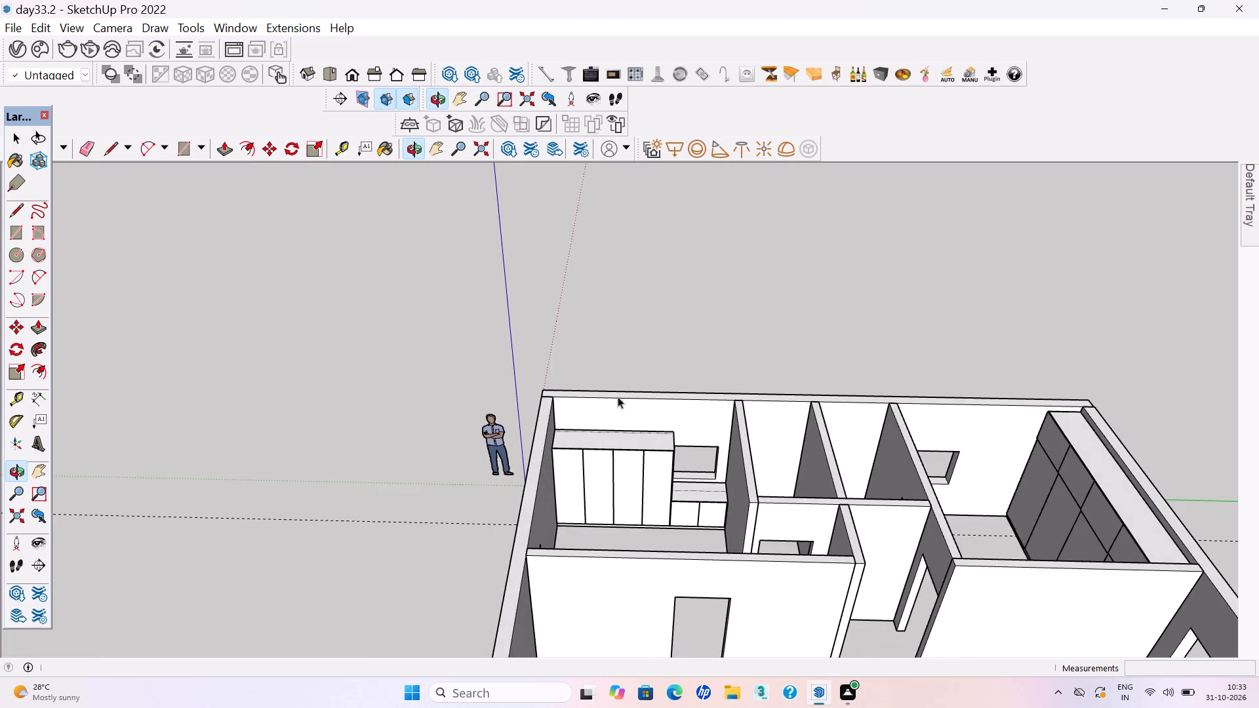
pyautogui.scroll(4, 625, 385)
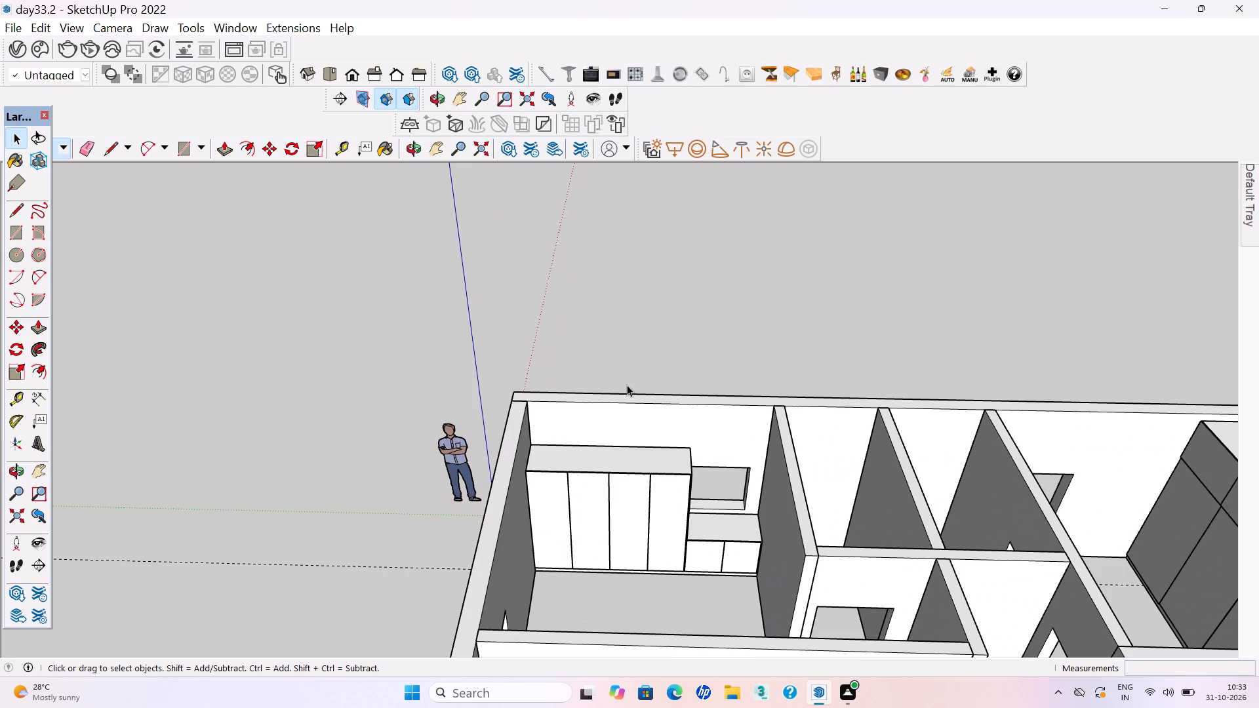
pyautogui.press('r')
pyautogui.moveTo(683, 501); pyautogui.dragTo(681, 498, button='middle')
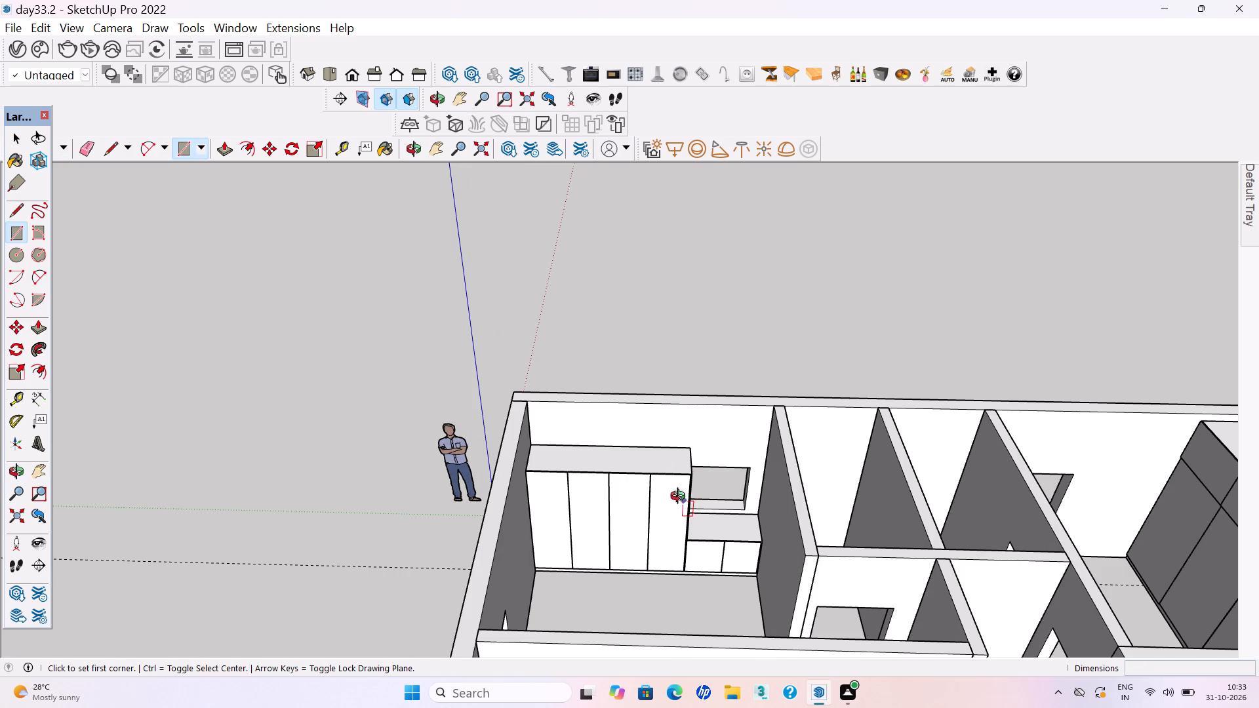
pyautogui.moveTo(681, 498); pyautogui.dragTo(693, 463, button='middle')
pyautogui.scroll(7, 708, 412)
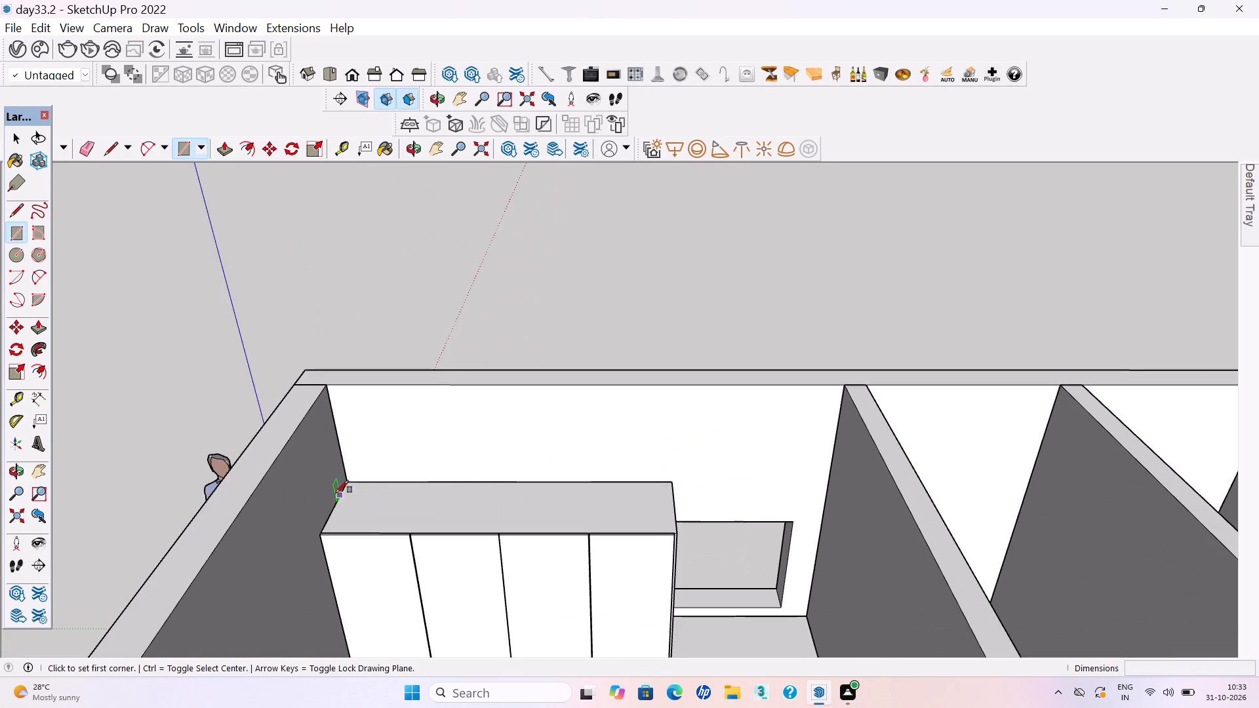
pyautogui.click(346, 479)
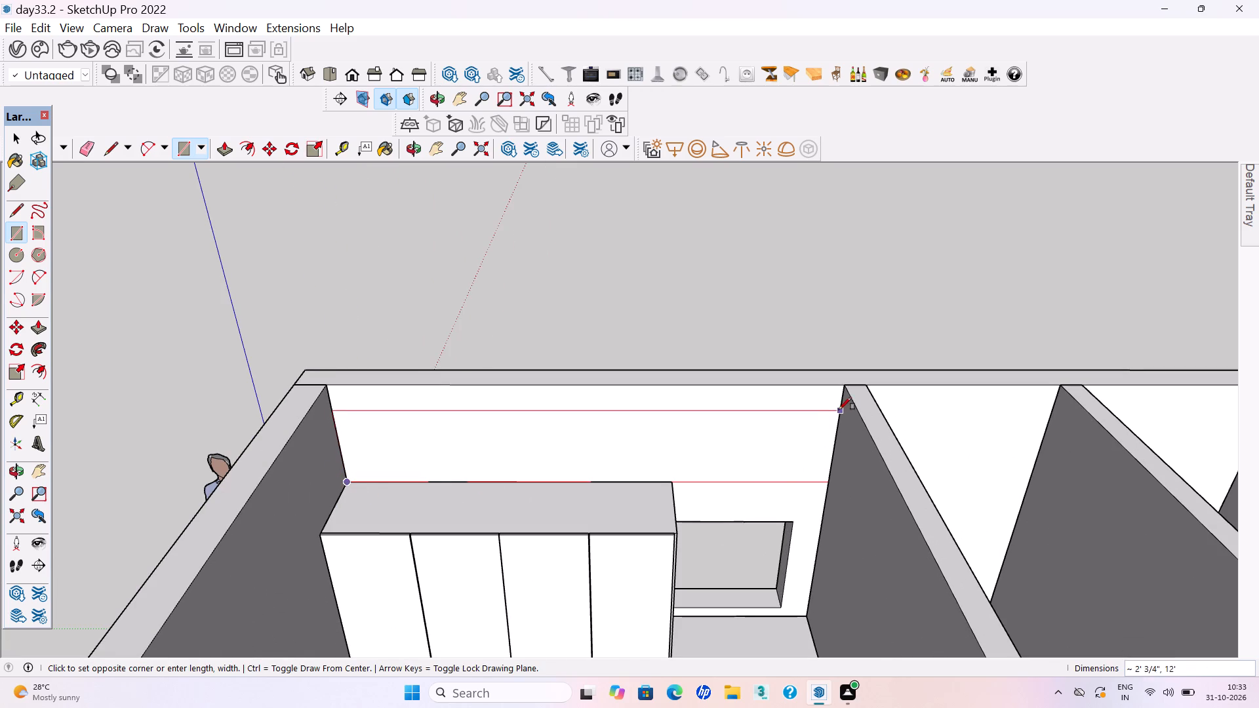
pyautogui.click(839, 402)
pyautogui.press('space')
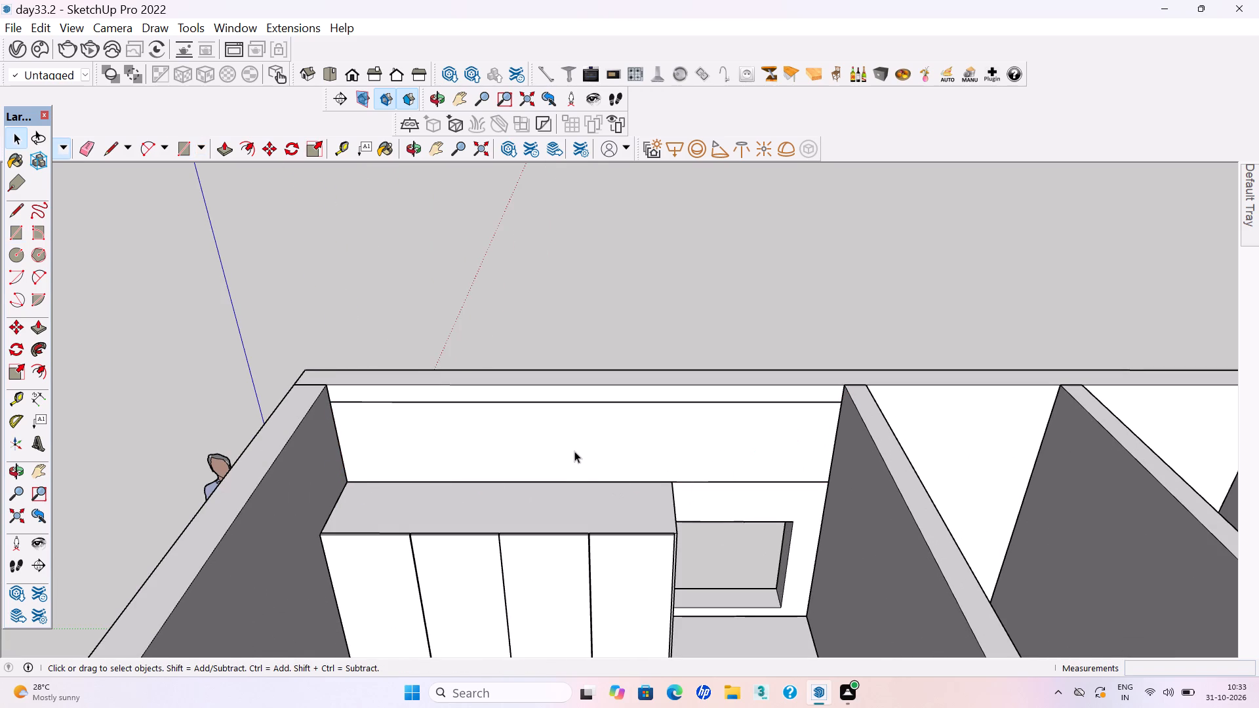
pyautogui.doubleClick(572, 446)
pyautogui.rightClick(571, 446)
pyautogui.click(601, 263)
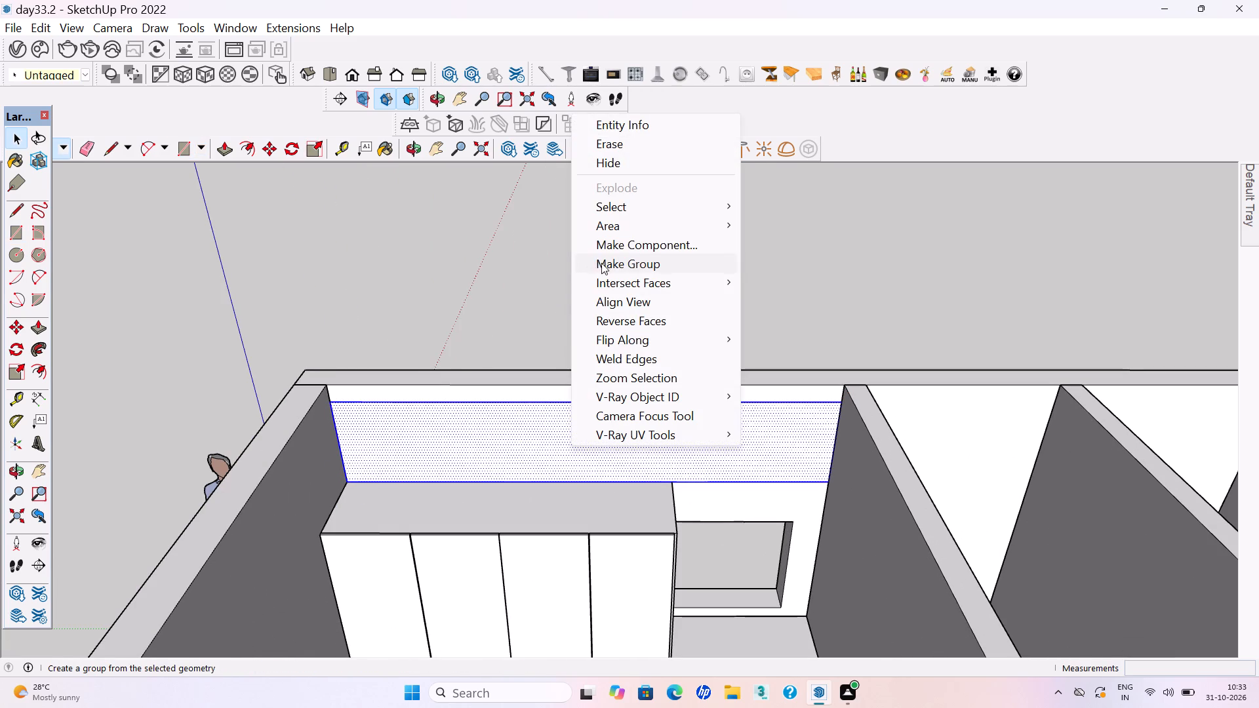
# Open the new wall rectangle group and pull its face out about 2' as an overhead box above the wardrobe.
pyautogui.doubleClick(526, 444)
pyautogui.press('p')
pyautogui.click(526, 444)
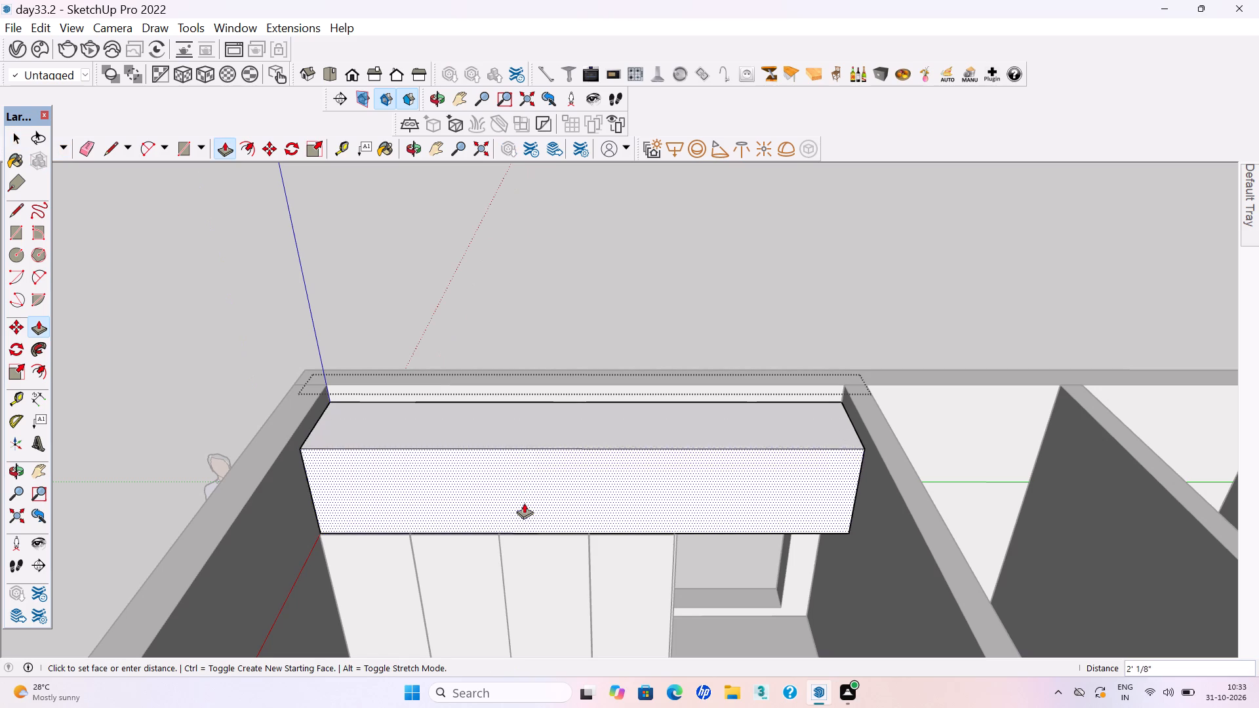
pyautogui.click(530, 559)
# Inset the overhead box's front face by 18 mm, push the inner face back to hollow out the loft cabinet, and save.
pyautogui.press('f')
pyautogui.click(515, 482)
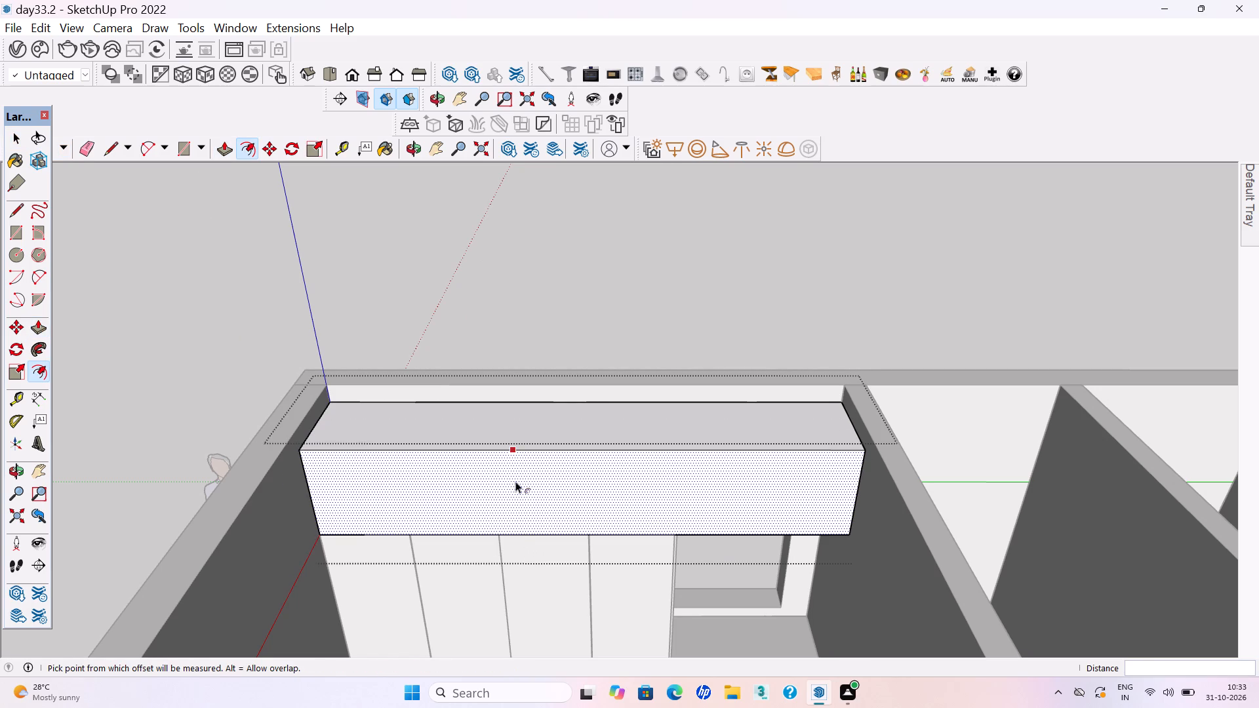
pyautogui.write('18mm')
pyautogui.press('Return')
pyautogui.press('space')
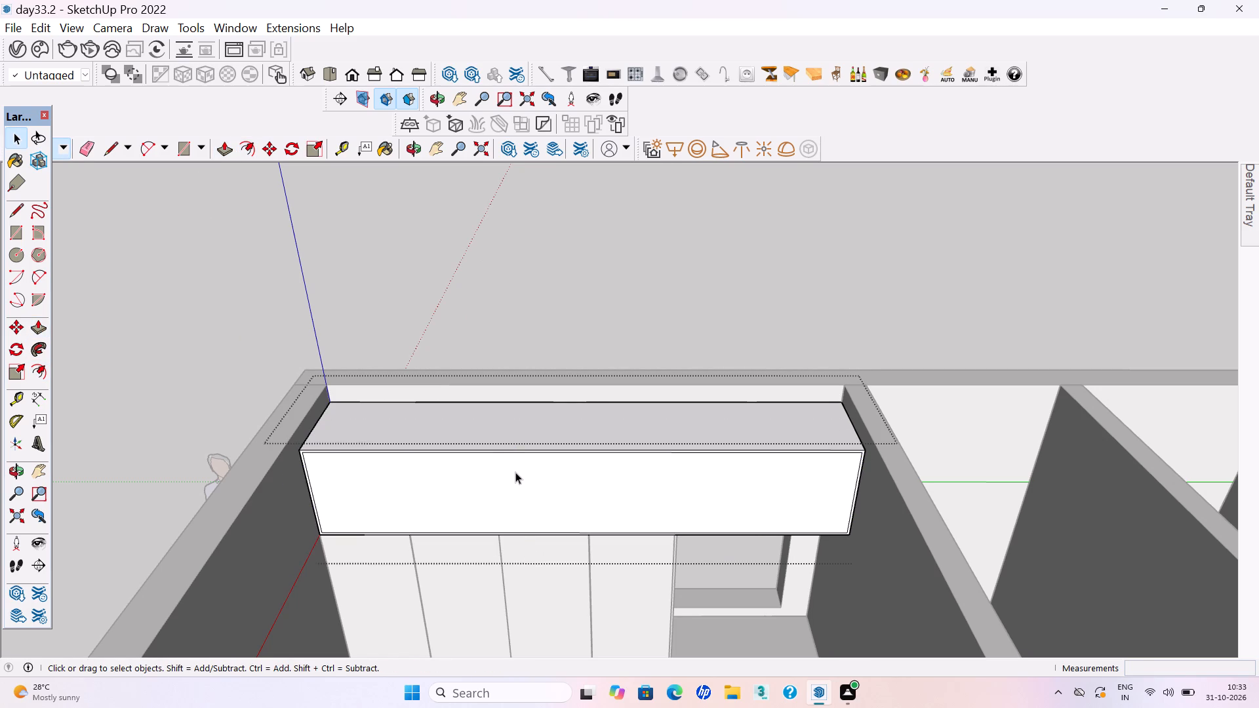
pyautogui.click(516, 474)
pyautogui.press('p')
pyautogui.click(539, 515)
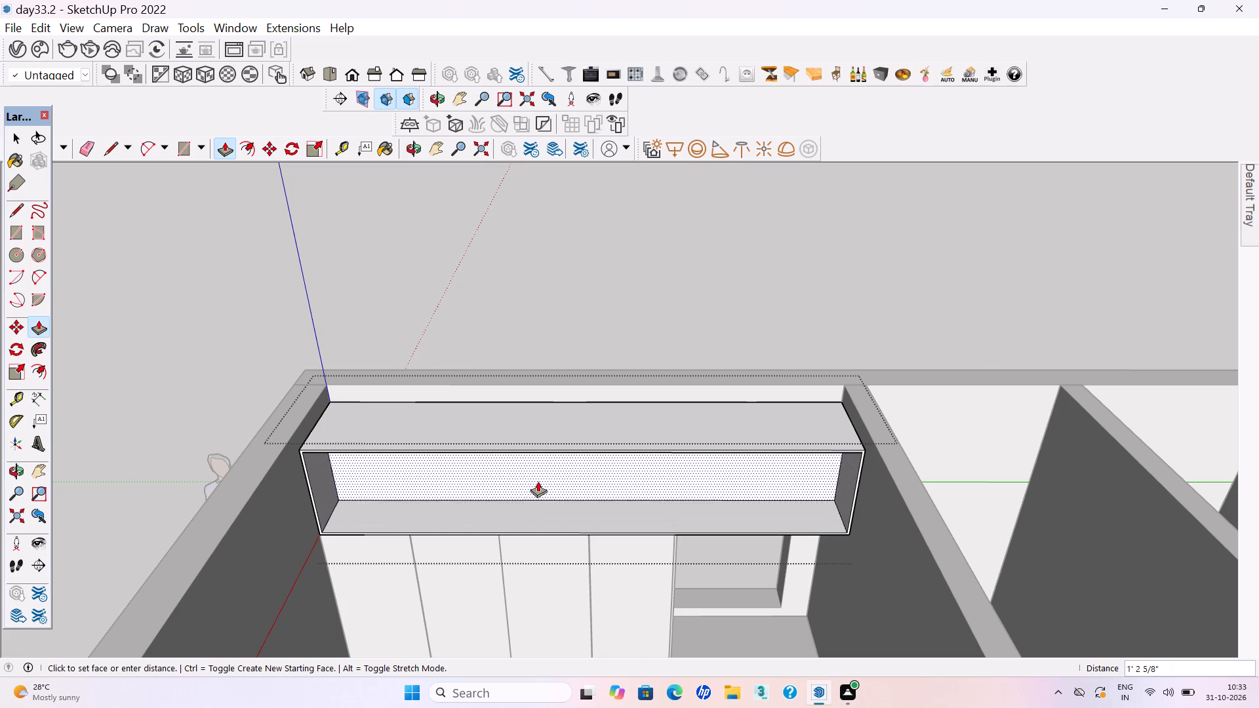
pyautogui.click(540, 475)
pyautogui.press('space')
pyautogui.click(492, 288)
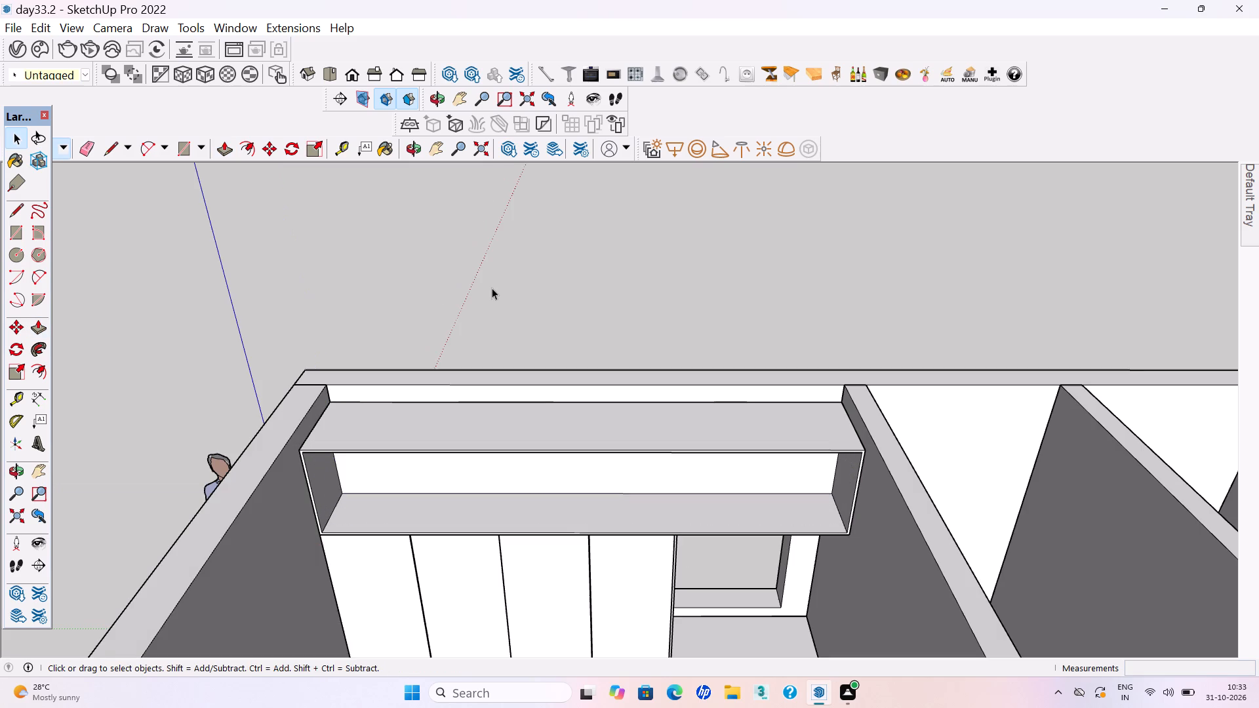
pyautogui.hotkey('ctrl', 's')
# Draw a door rectangle about 2' 2 3/4" by 2' 2 5/8" on the loft front, starting at its outer-wall top corner.
pyautogui.press('r')
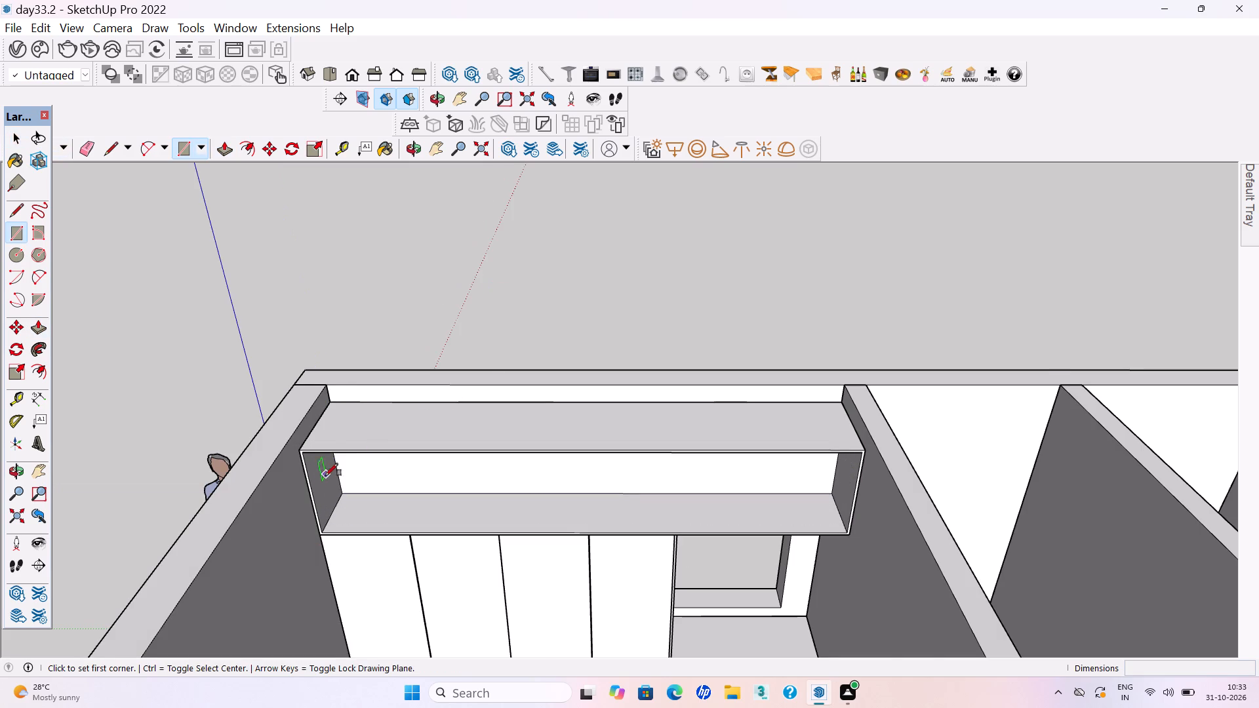
pyautogui.scroll(8, 323, 479)
pyautogui.scroll(8, 306, 420)
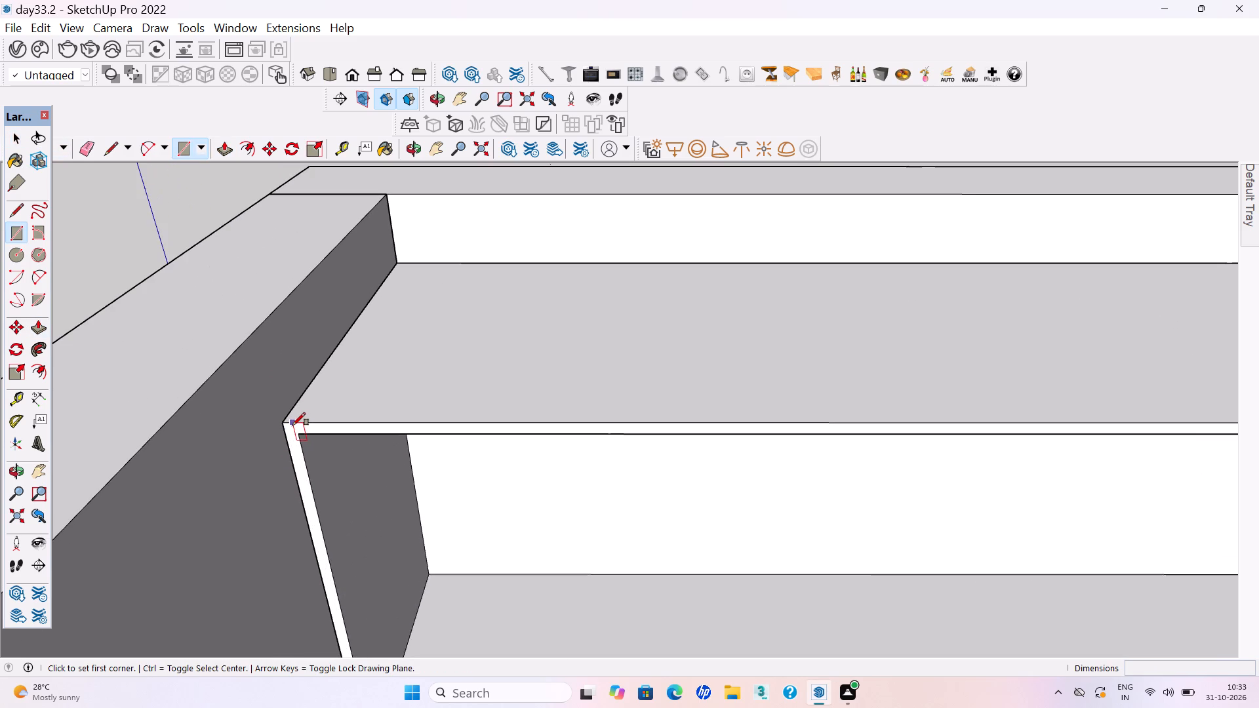
pyautogui.click(282, 423)
pyautogui.scroll(-4, 334, 452)
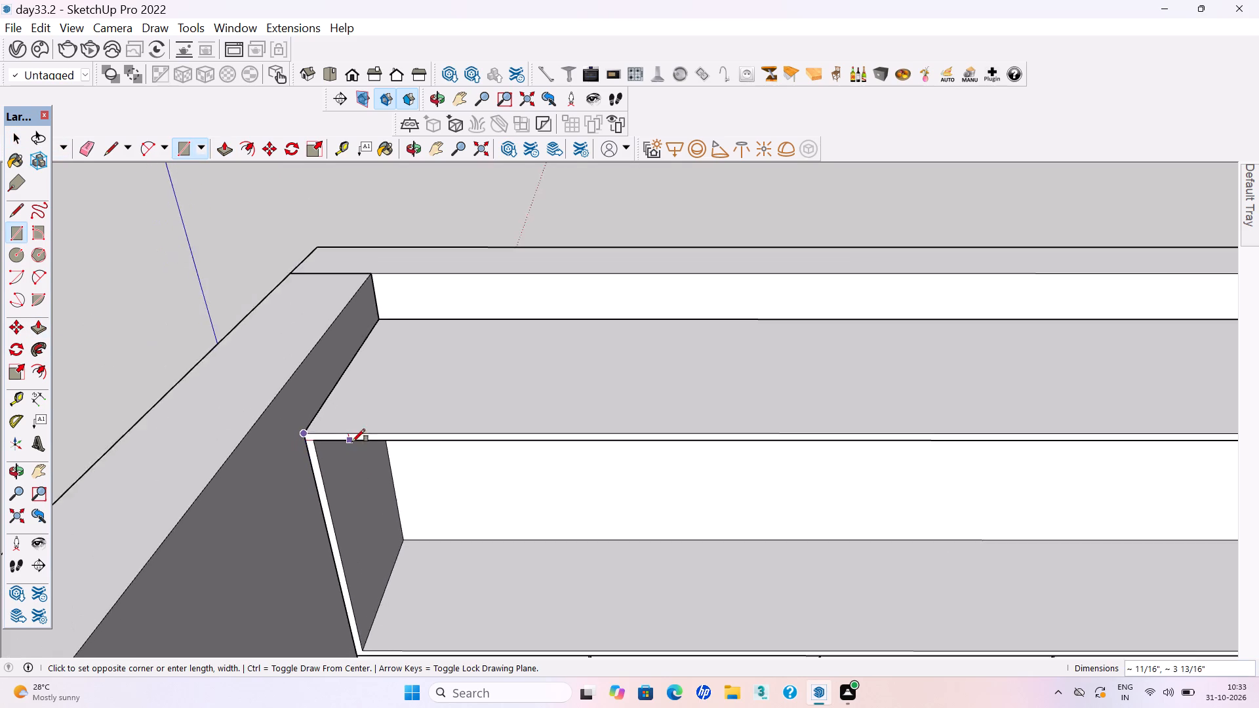
pyautogui.scroll(-5, 352, 442)
pyautogui.click(544, 596)
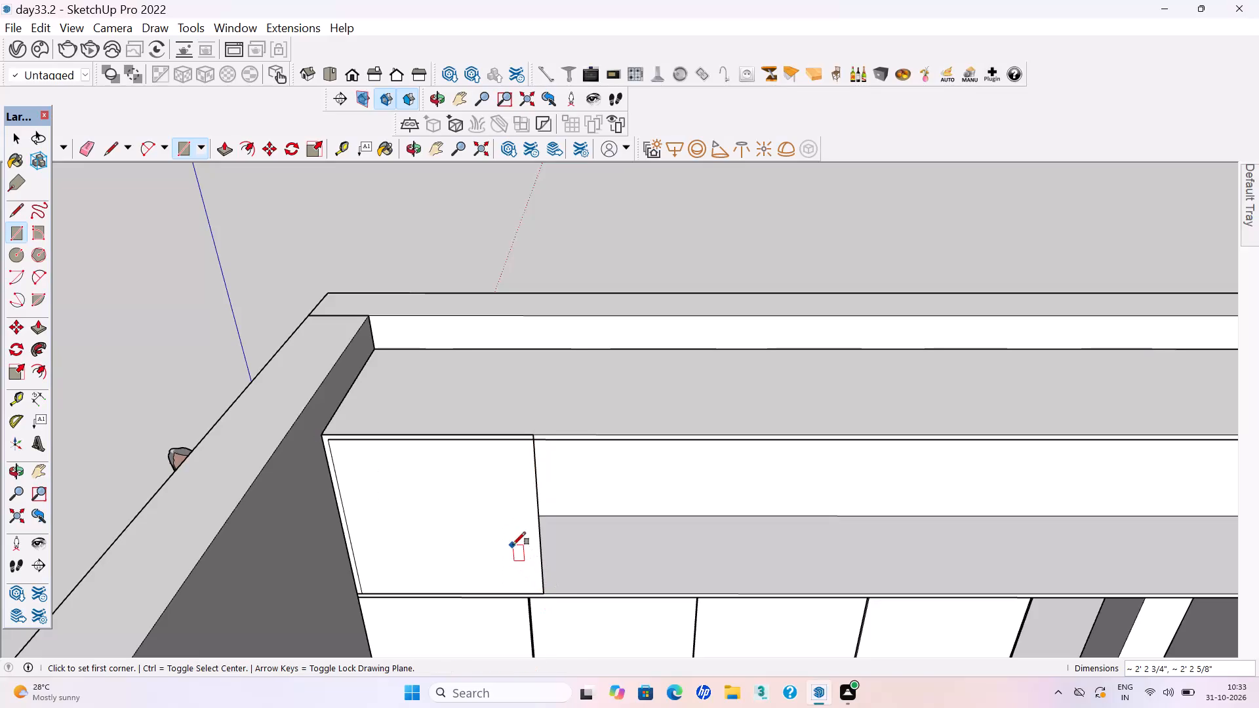
# Pull the first loft door out 18 mm, make it a group and save the model.
pyautogui.press('p')
pyautogui.click(483, 517)
pyautogui.write('18mm')
pyautogui.press('Return')
pyautogui.press('space')
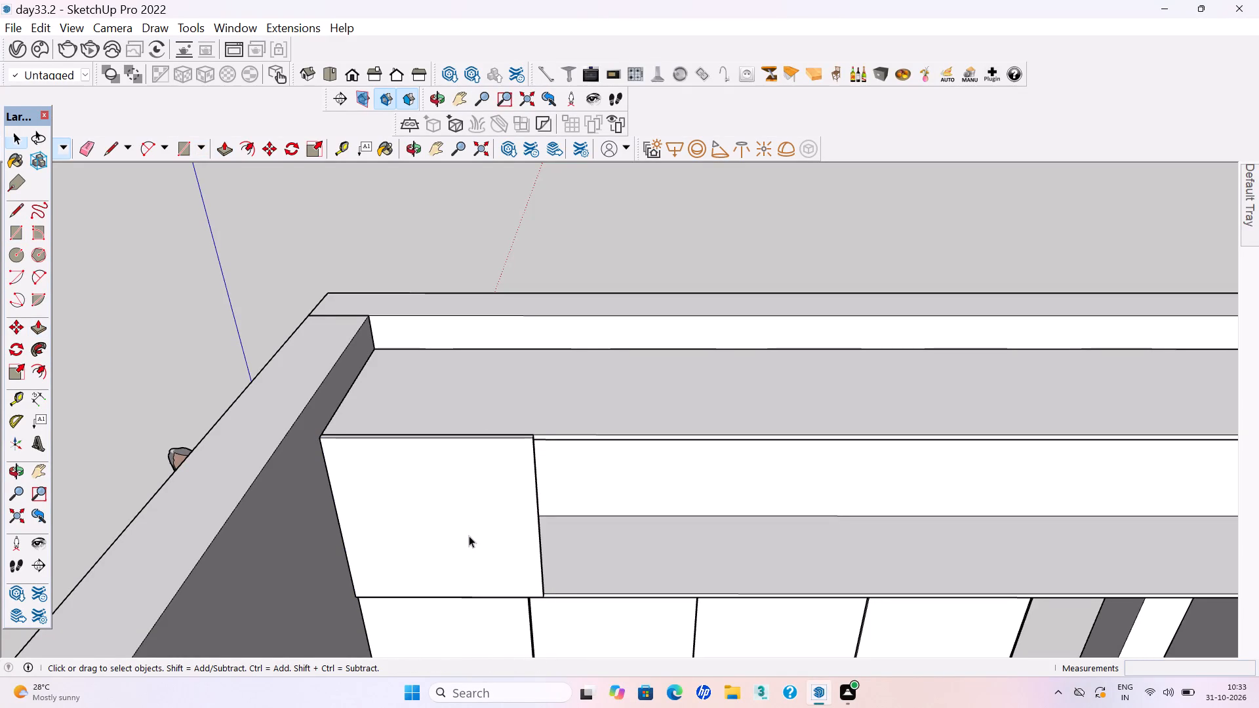
pyautogui.tripleClick(469, 536)
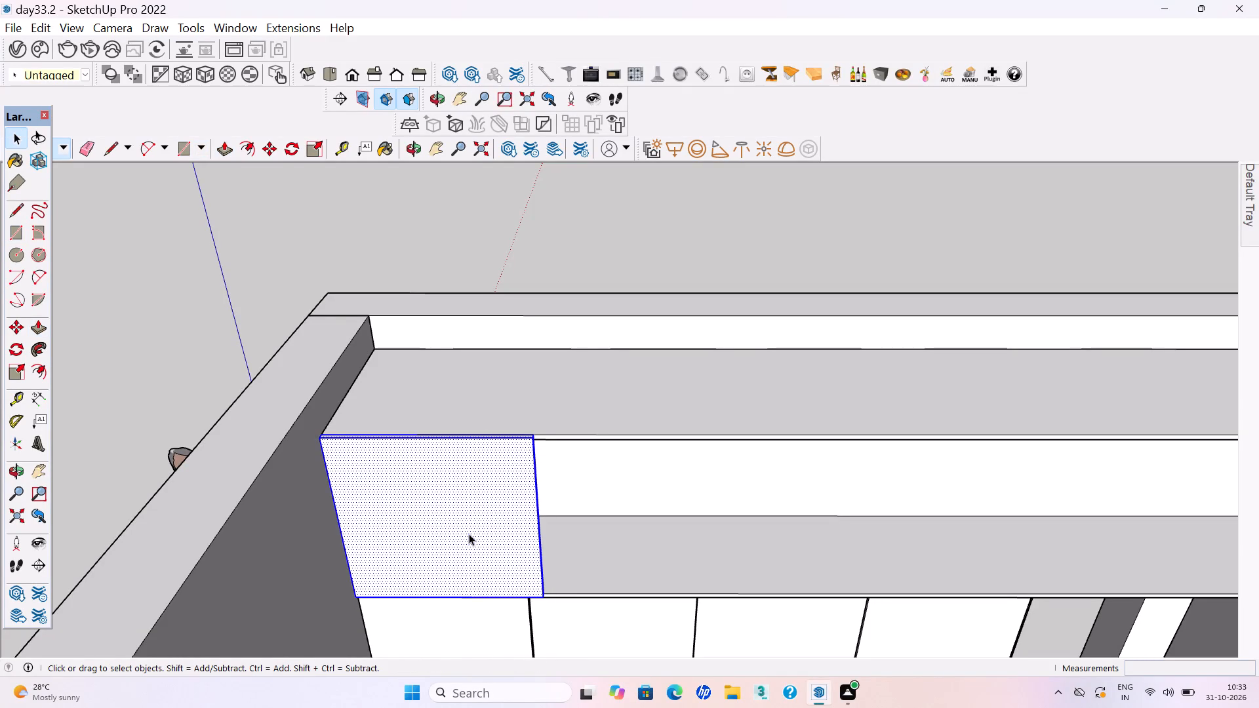
pyautogui.scroll(4, 473, 434)
pyautogui.moveTo(475, 441); pyautogui.dragTo(484, 535, button='middle')
pyautogui.rightClick(484, 536)
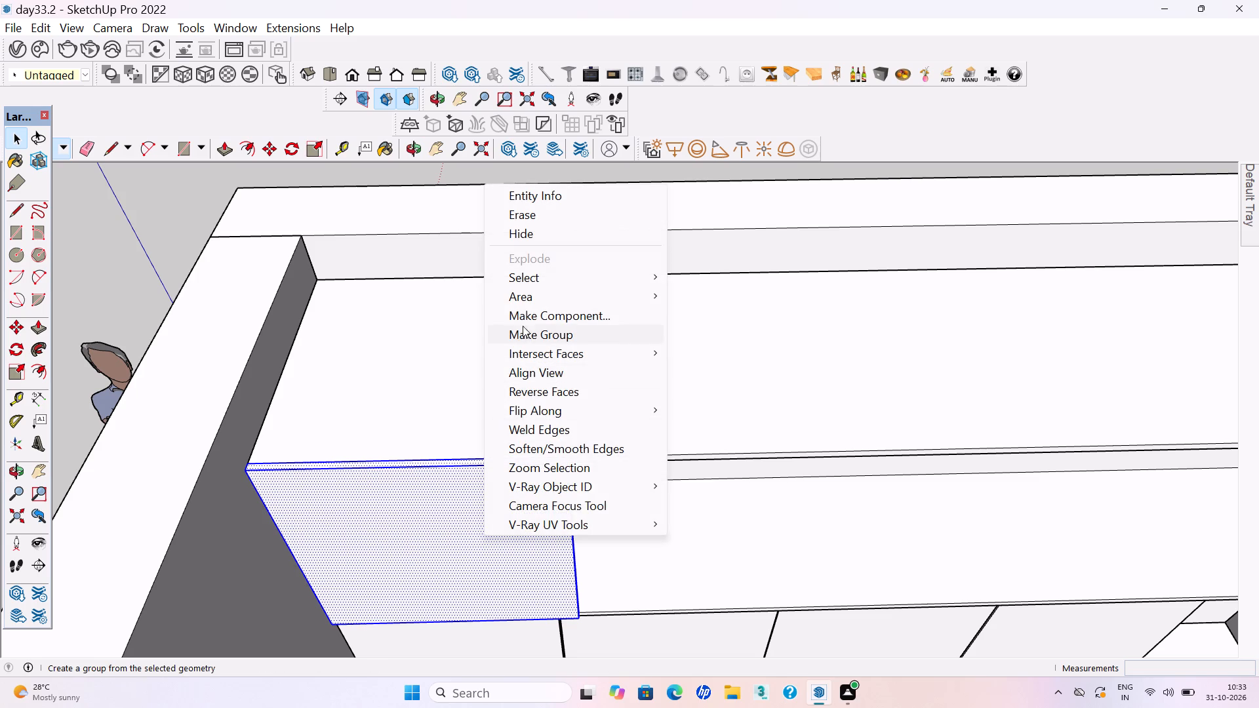
pyautogui.click(524, 330)
pyautogui.scroll(-10, 486, 572)
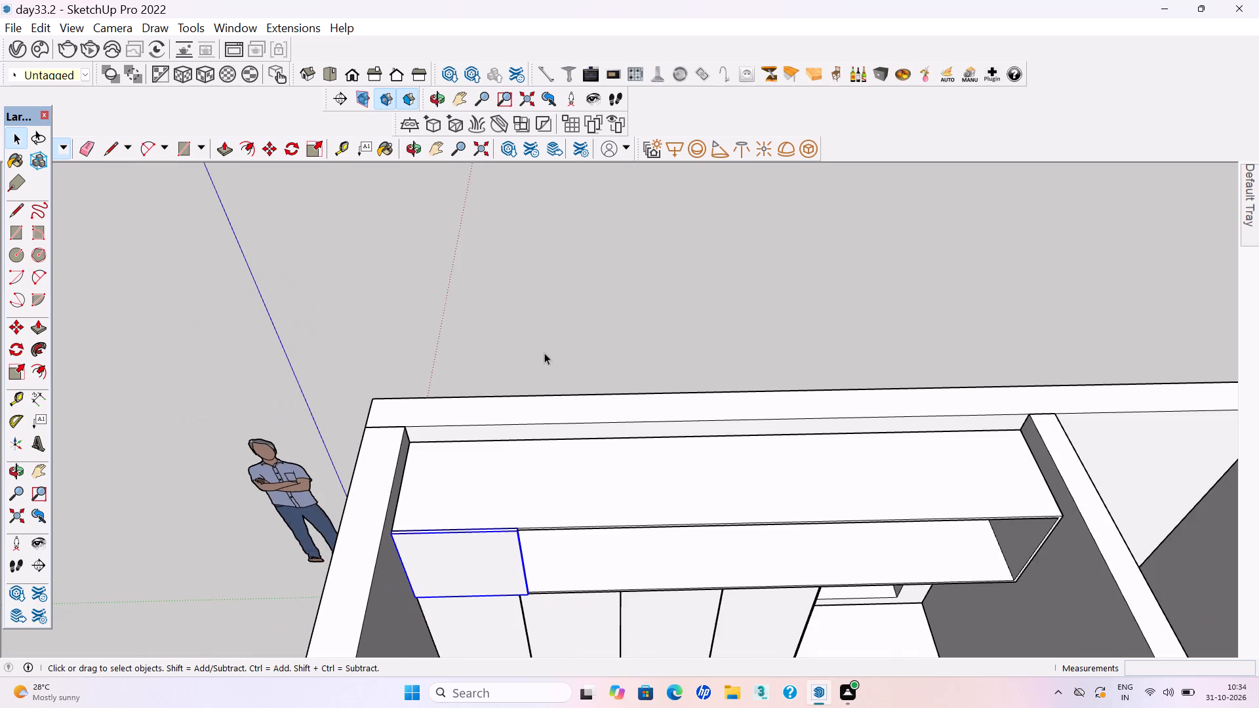
pyautogui.click(545, 349)
pyautogui.hotkey('ctrl', 's')
pyautogui.hotkey('ctrl', 's')
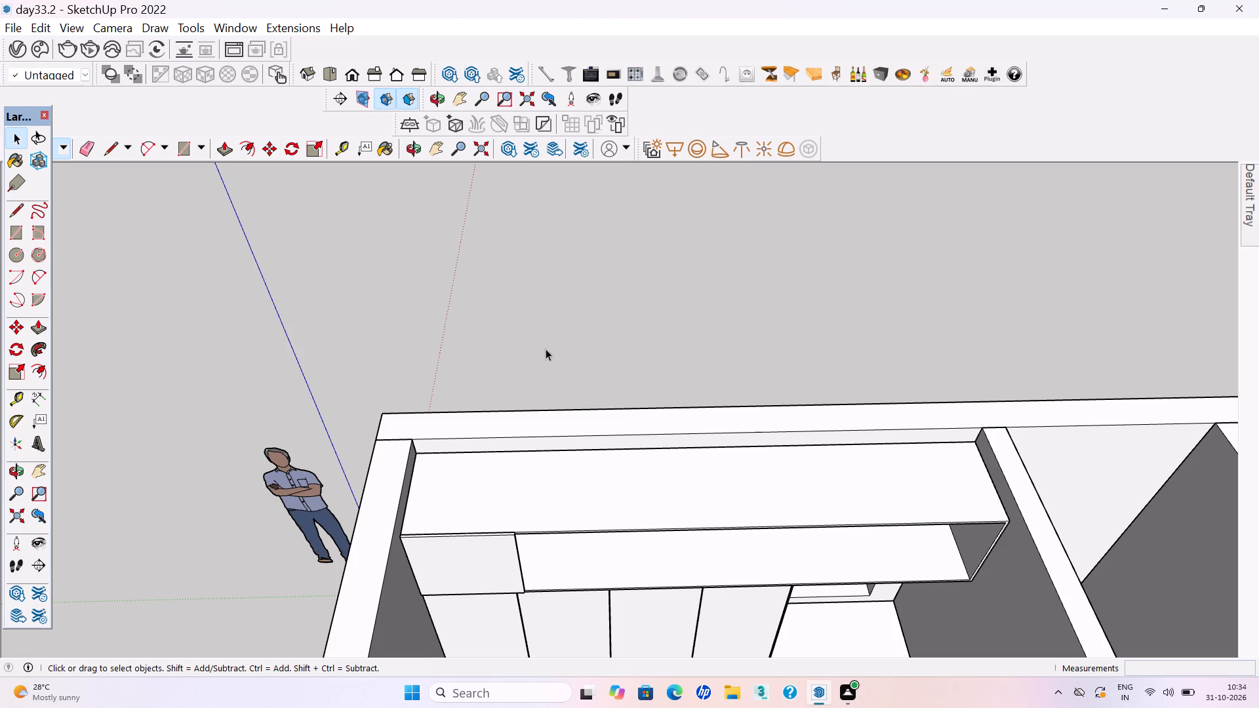
# Draw the second loft door rectangle, about 2' 2 3/4" by 2' 5/16", directly beside the first loft door.
pyautogui.press('r')
pyautogui.scroll(-4, 473, 364)
pyautogui.scroll(-3, 331, 375)
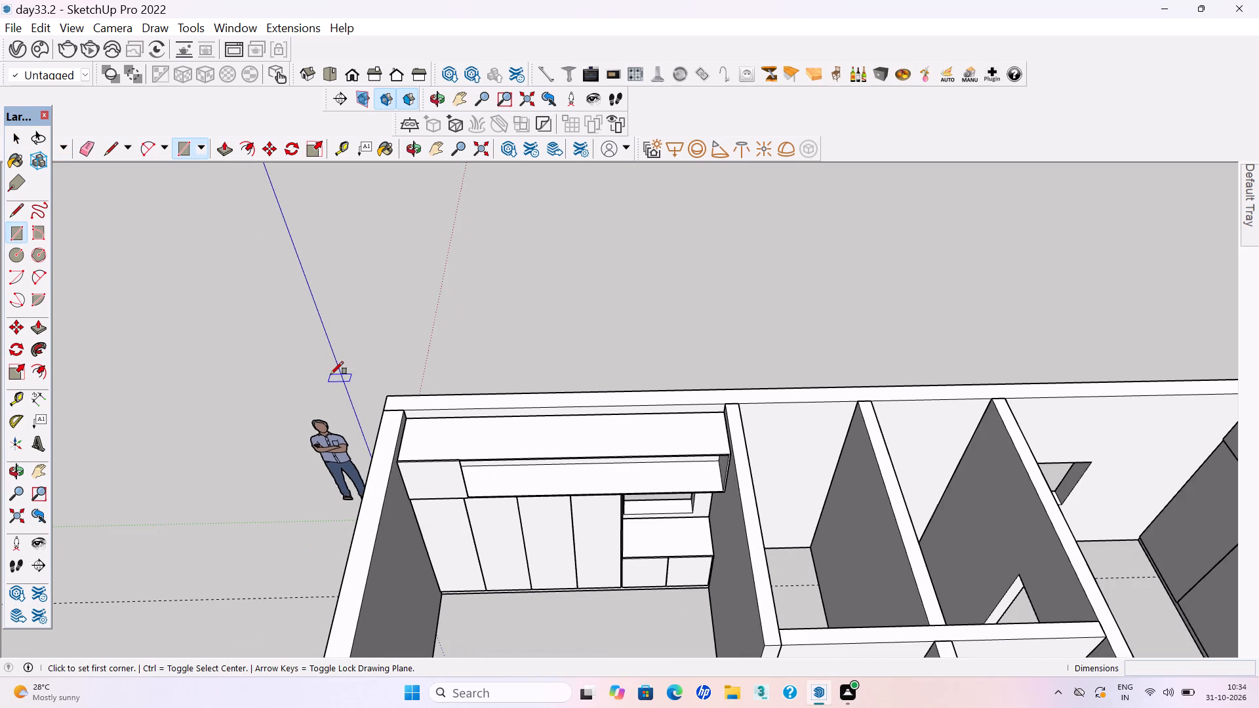
pyautogui.scroll(1, 401, 450)
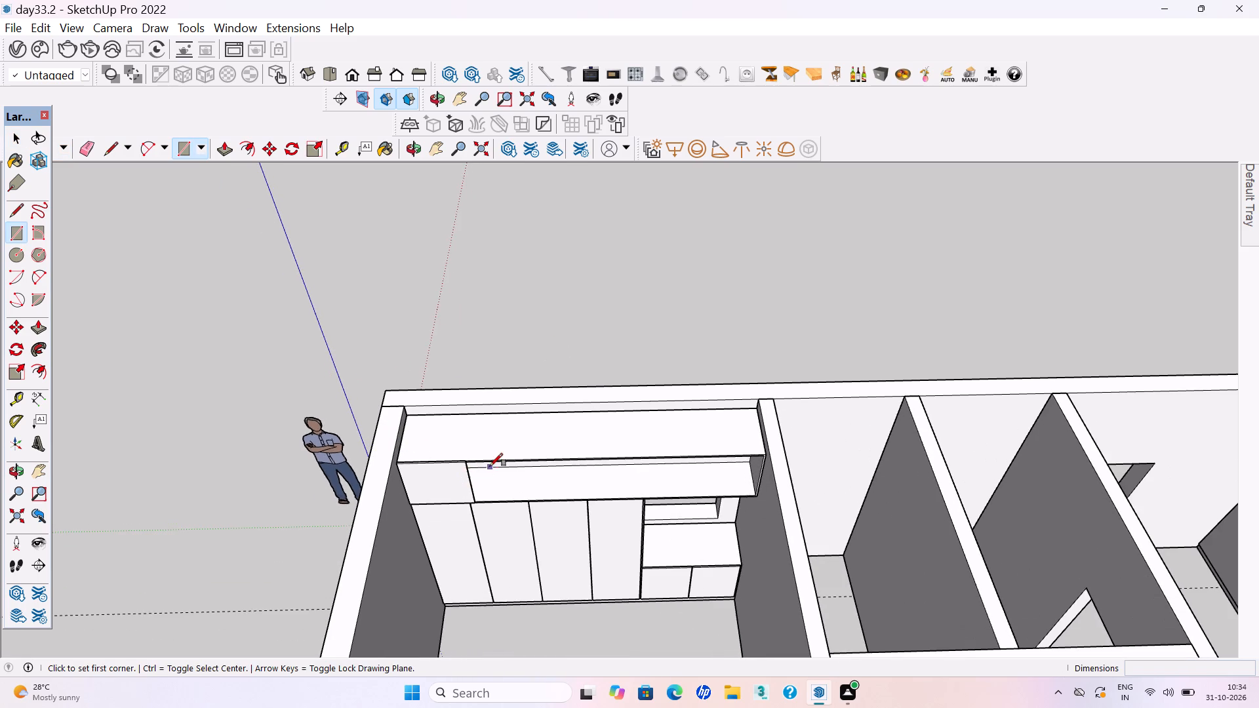
pyautogui.scroll(20, 491, 465)
pyautogui.scroll(2, 418, 446)
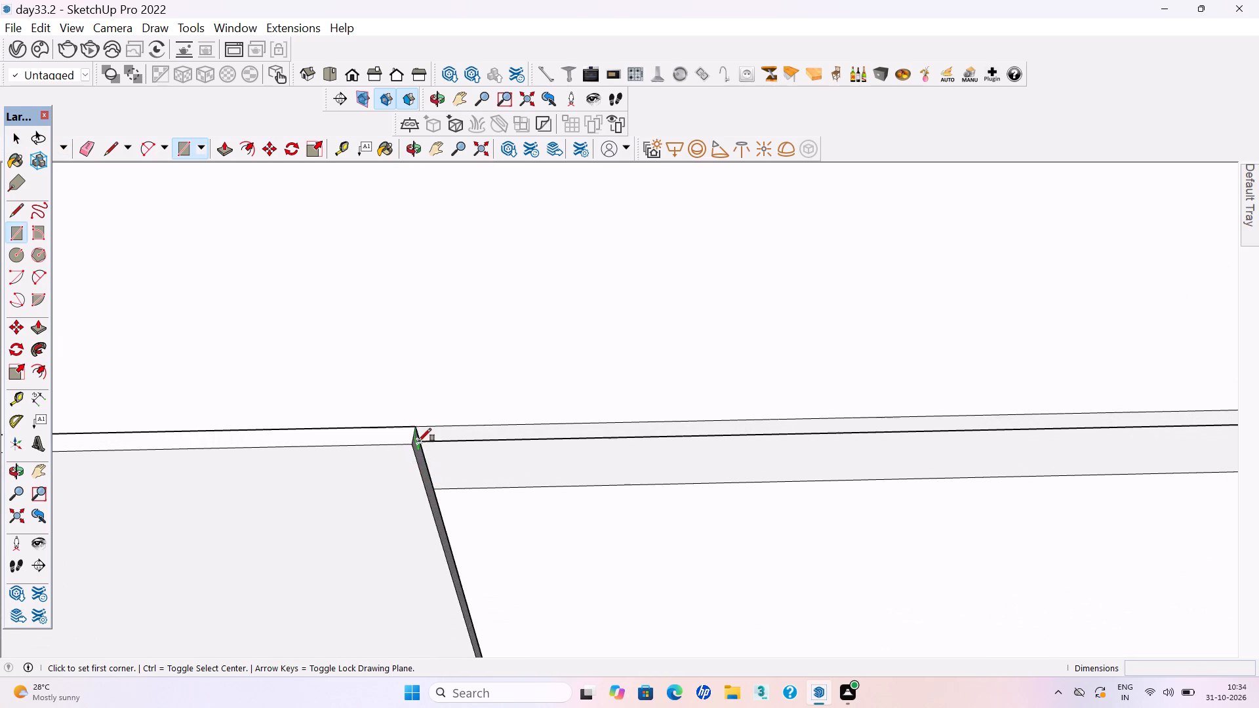
pyautogui.scroll(9, 418, 441)
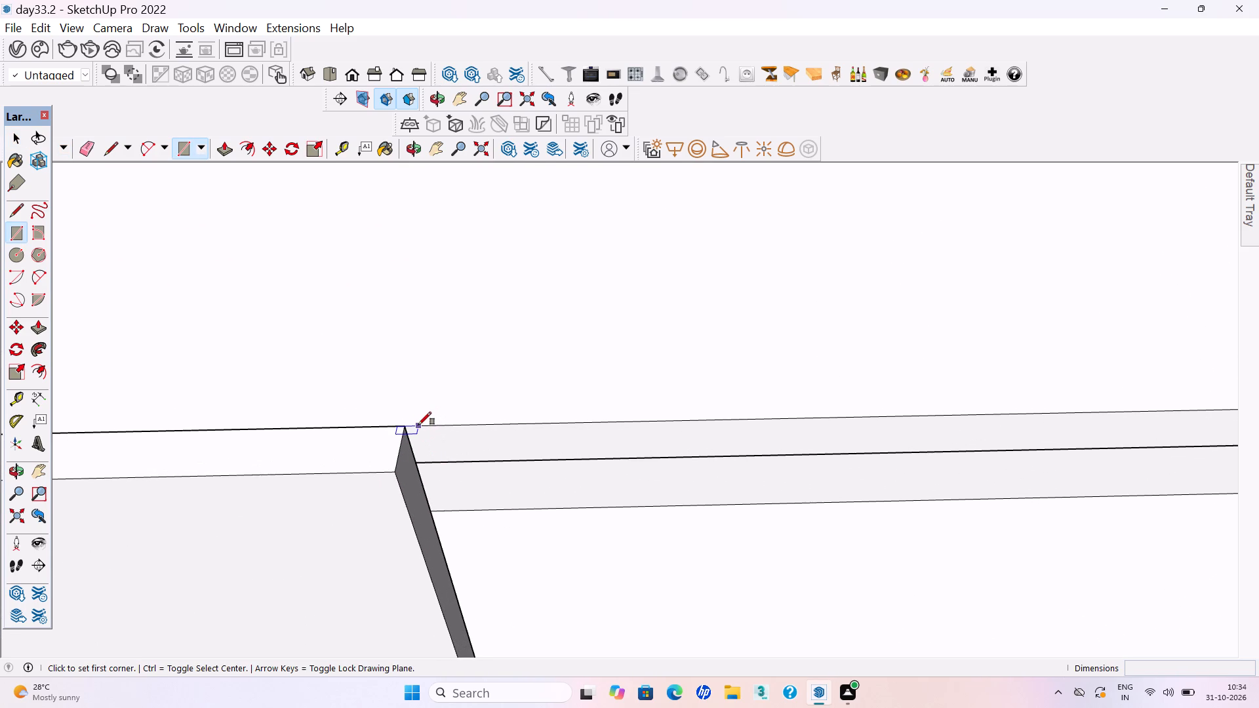
pyautogui.click(418, 425)
pyautogui.scroll(-13, 403, 410)
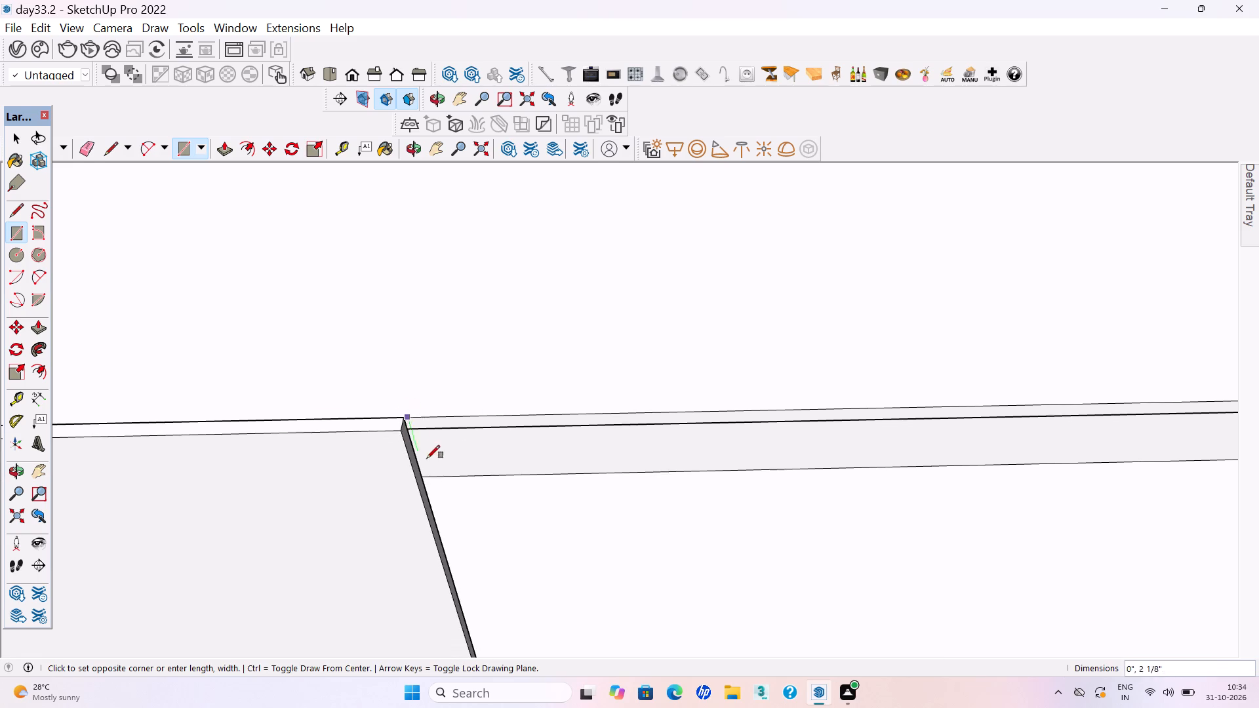
pyautogui.scroll(-8, 427, 458)
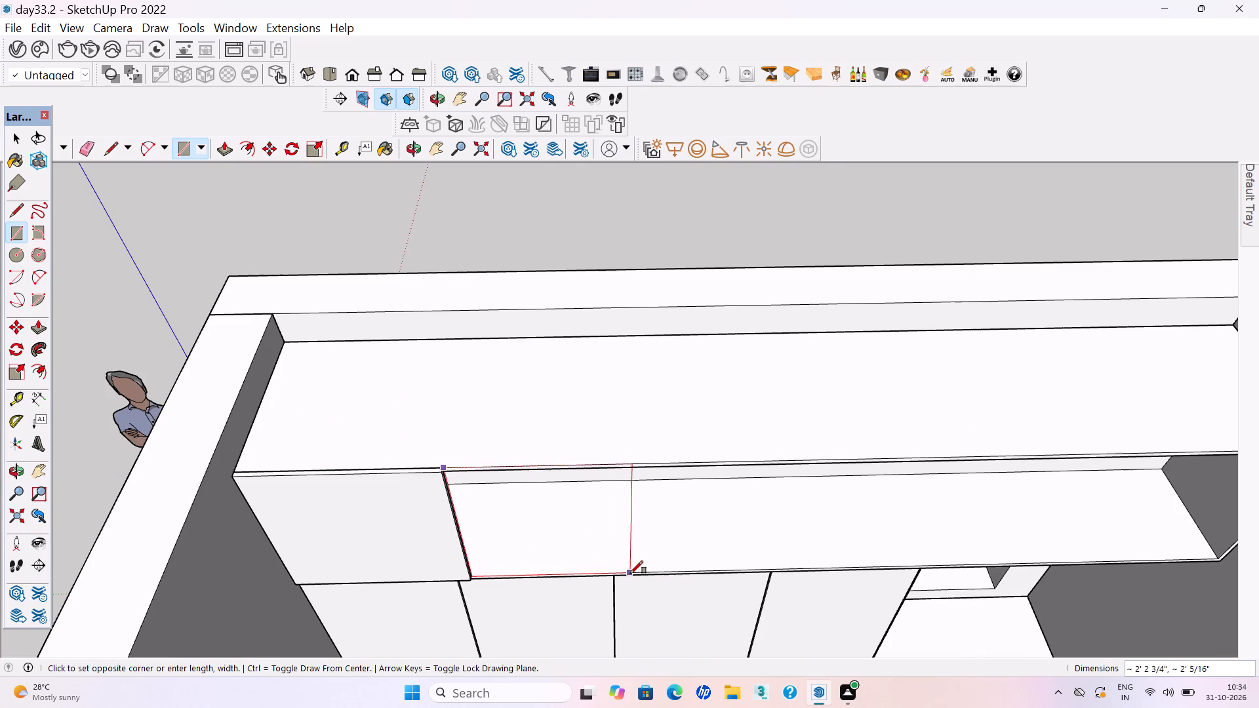
pyautogui.click(630, 574)
# Pull the second loft door out level with the first, make it a group and save the model.
pyautogui.press('p')
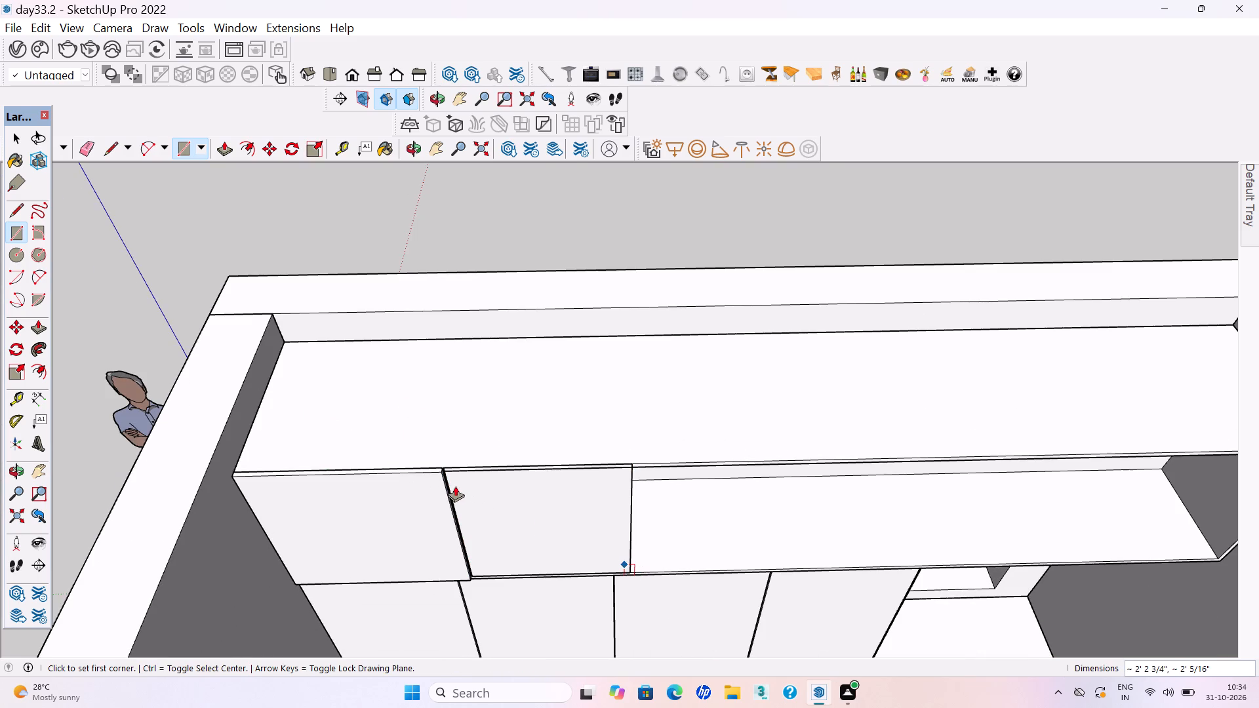
pyautogui.click(455, 486)
pyautogui.click(377, 510)
pyautogui.press('space')
pyautogui.tripleClick(532, 530)
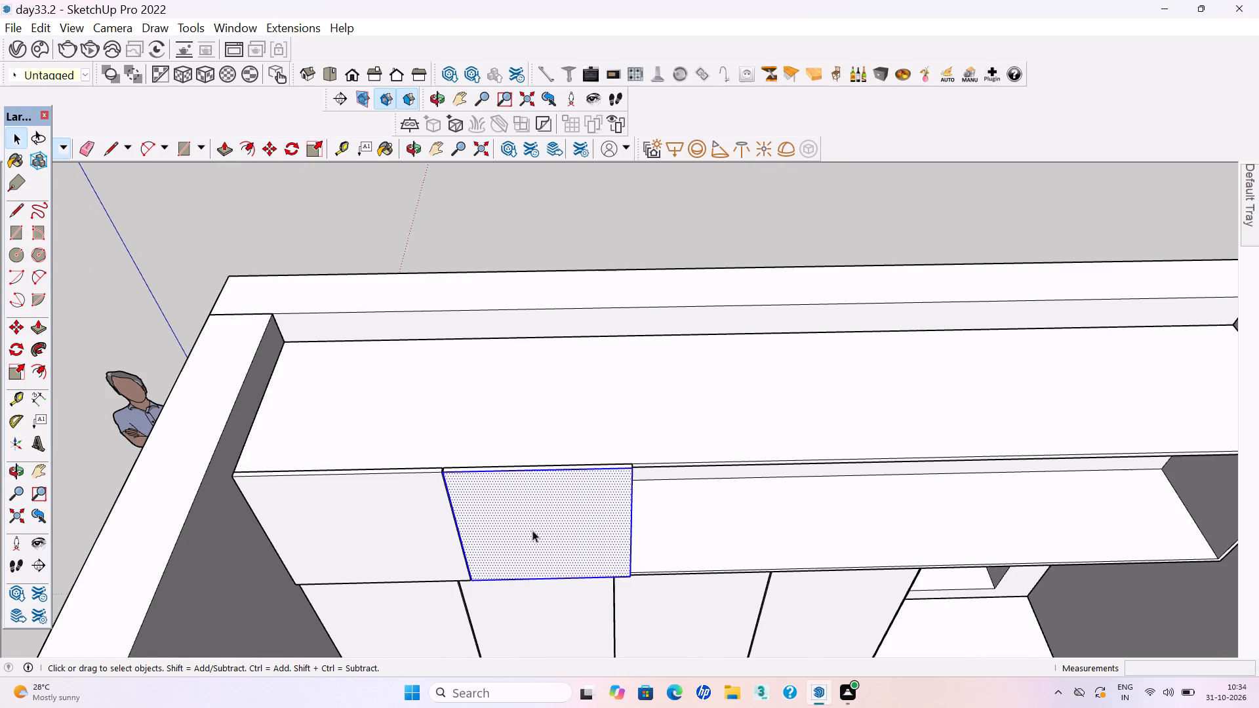
pyautogui.rightClick(532, 529)
pyautogui.click(565, 326)
pyautogui.click(533, 246)
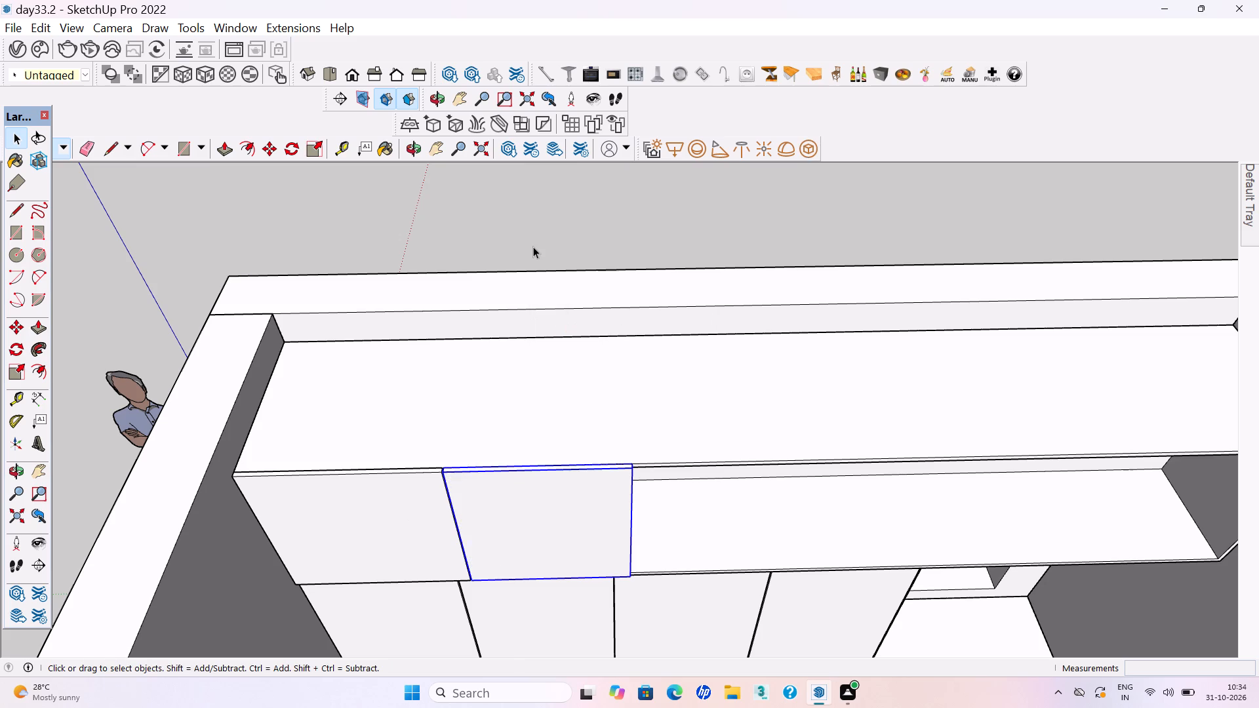
pyautogui.hotkey('ctrl', 's')
pyautogui.hotkey('ctrl', 's')
pyautogui.hotkey('ctrl', 's')
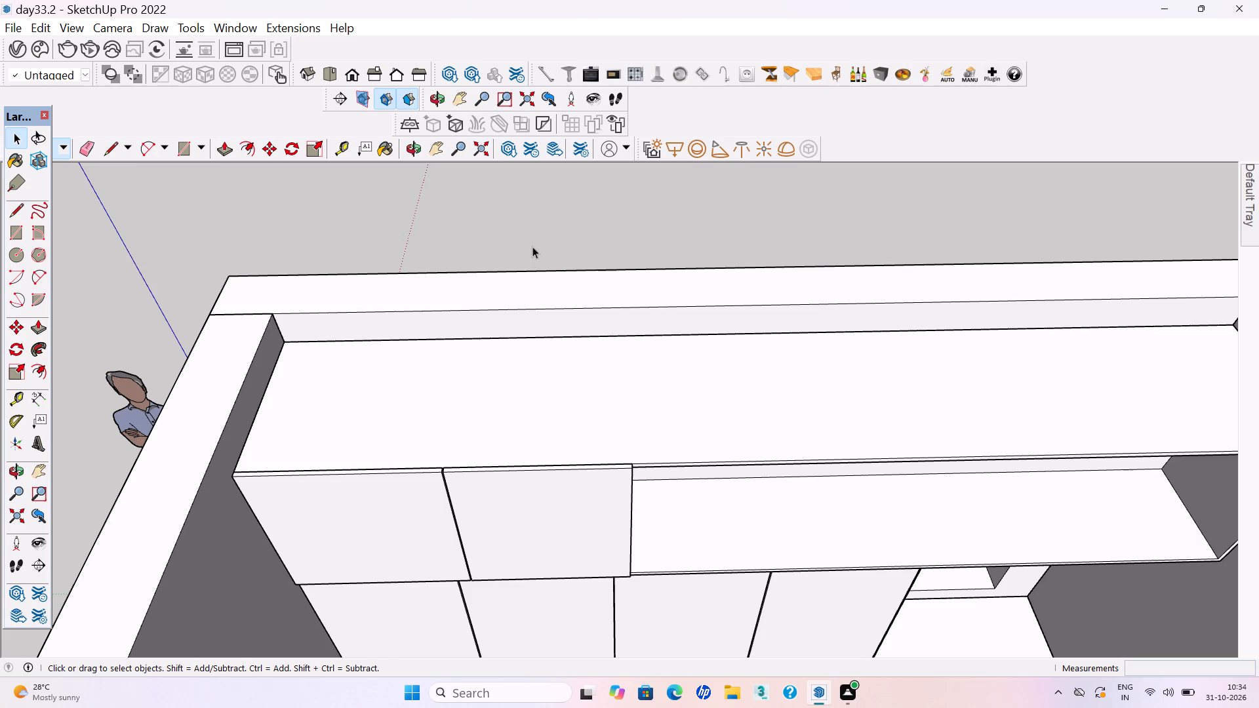
# Scale the second loft door's width by about 1.09 toward the open part of the loft and save the model.
pyautogui.press('r')
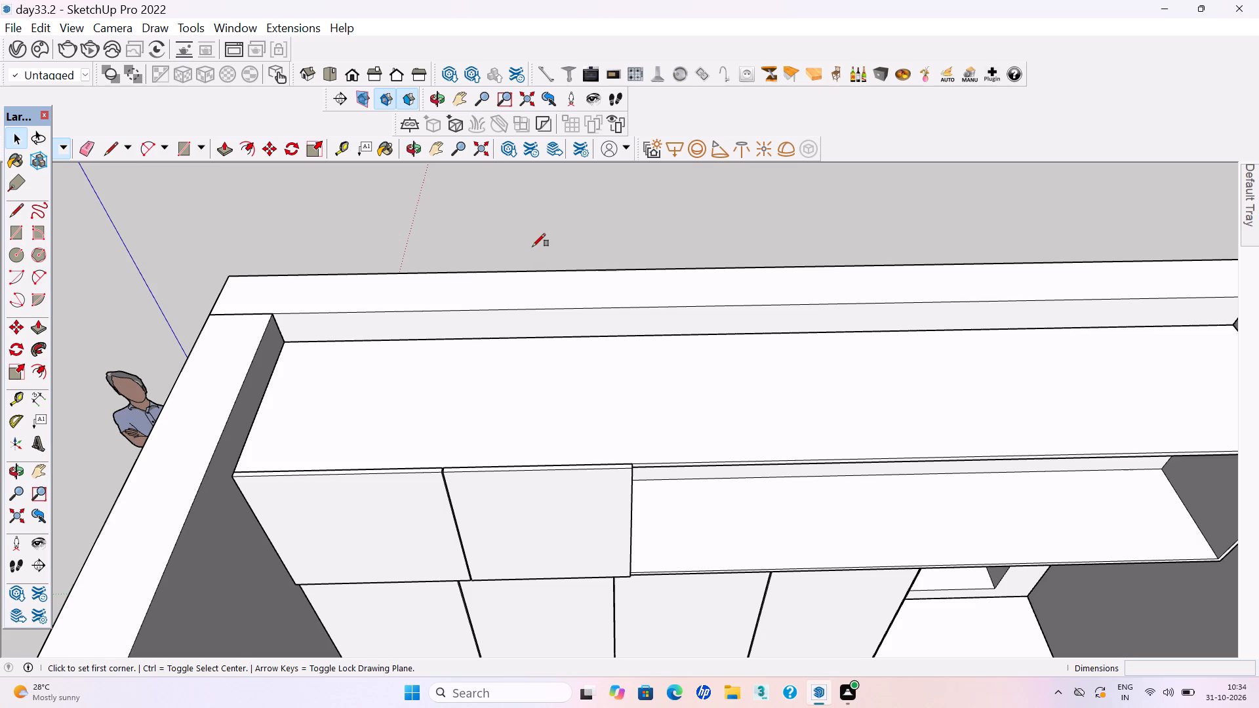
pyautogui.scroll(-2, 579, 365)
pyautogui.moveTo(609, 467); pyautogui.dragTo(385, 475, button='middle')
pyautogui.scroll(-1, 385, 473)
pyautogui.scroll(9, 480, 416)
pyautogui.press('space')
pyautogui.click(483, 464)
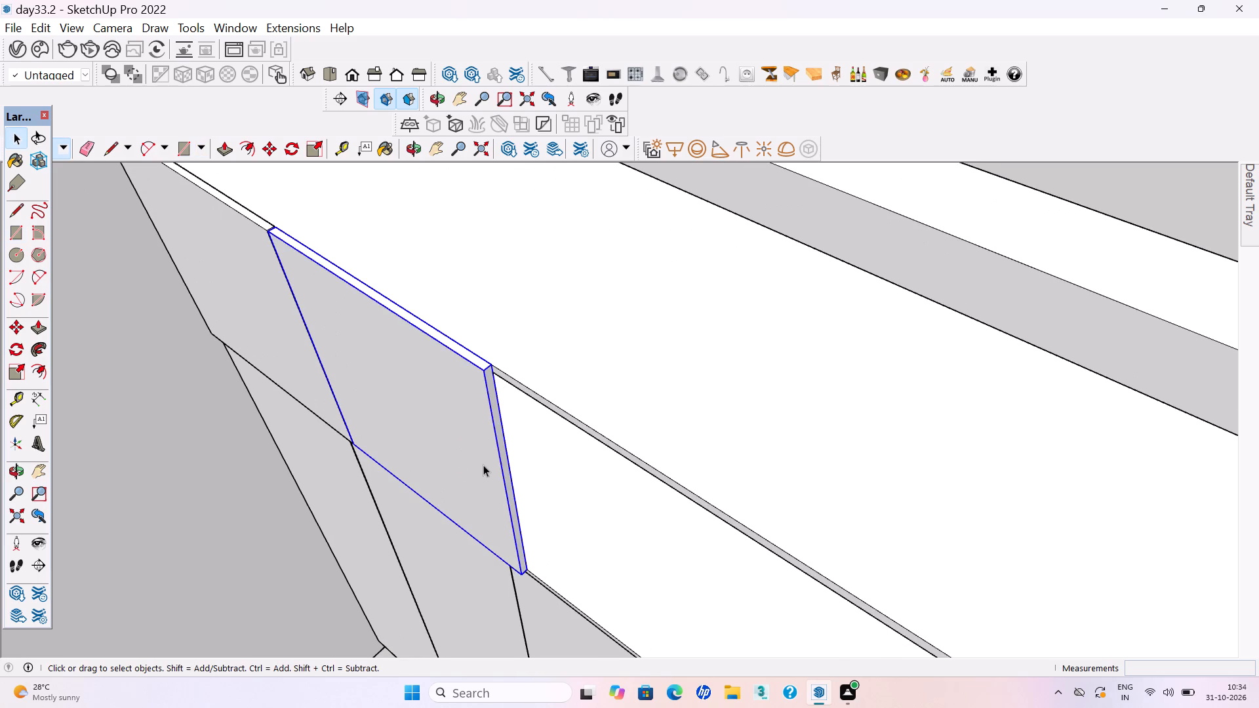
pyautogui.press('s')
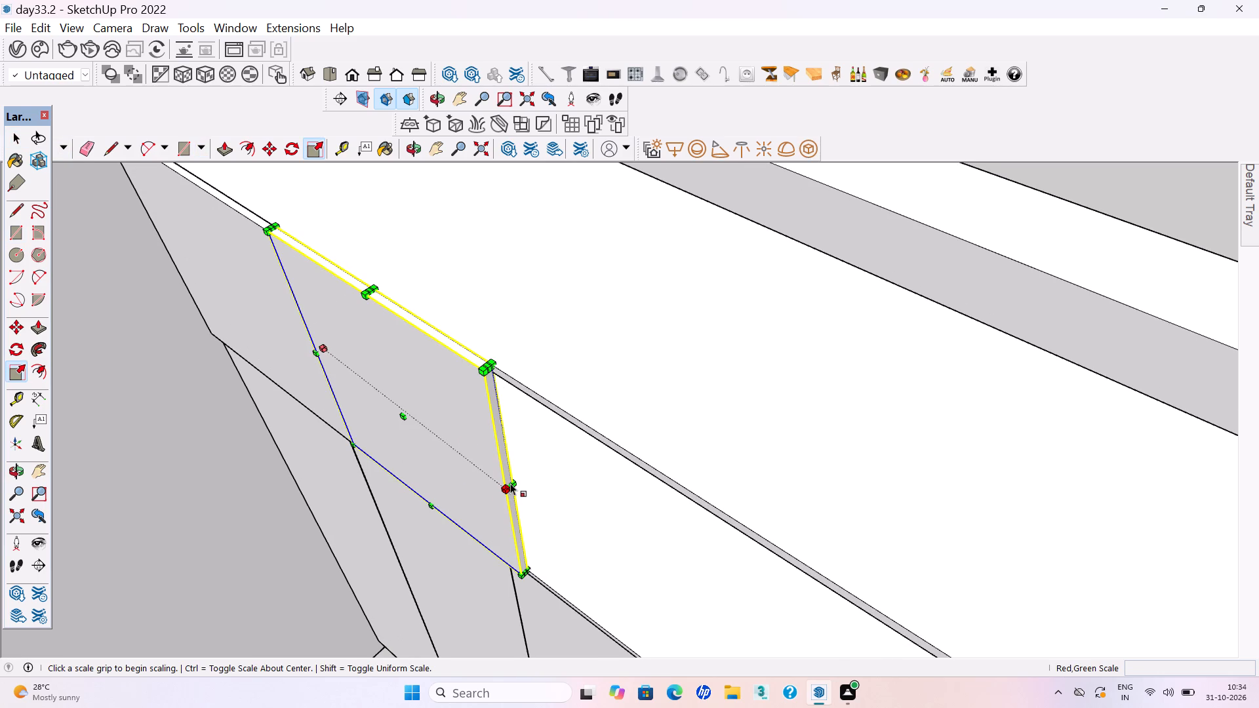
pyautogui.click(513, 483)
pyautogui.click(527, 505)
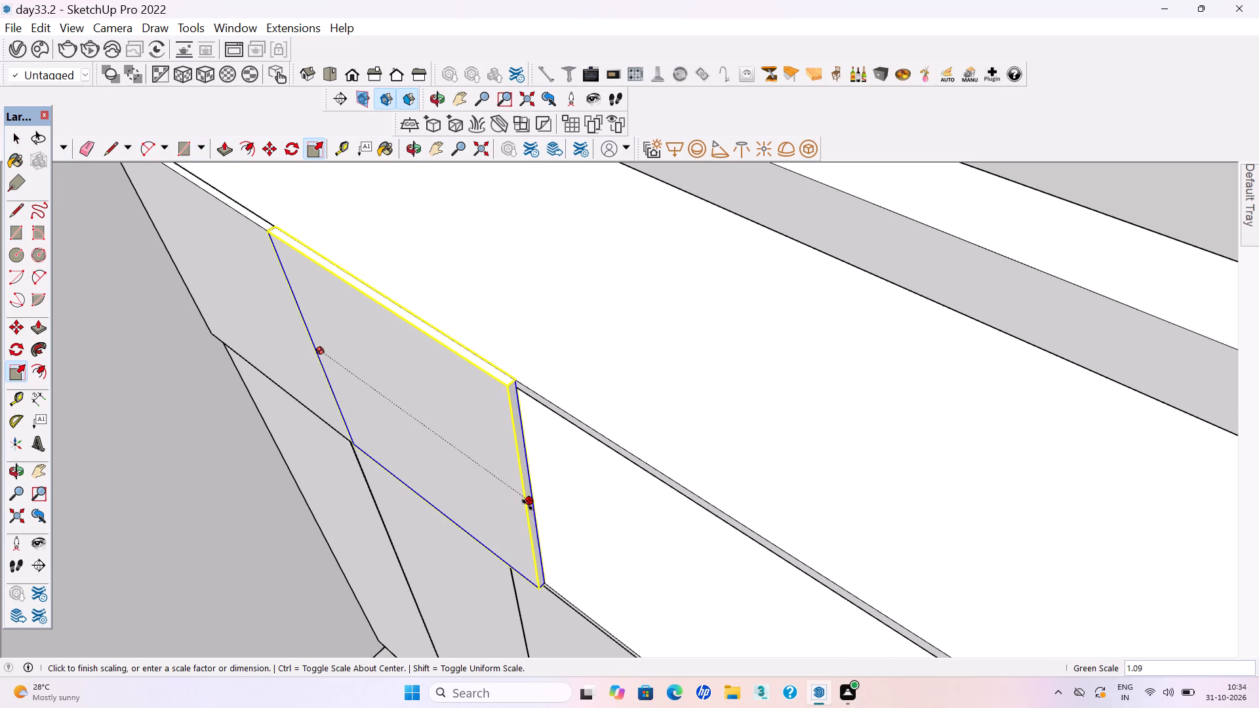
pyautogui.press('space')
pyautogui.scroll(-10, 524, 529)
pyautogui.moveTo(514, 542); pyautogui.dragTo(630, 536, button='middle')
pyautogui.middleClick(630, 536)
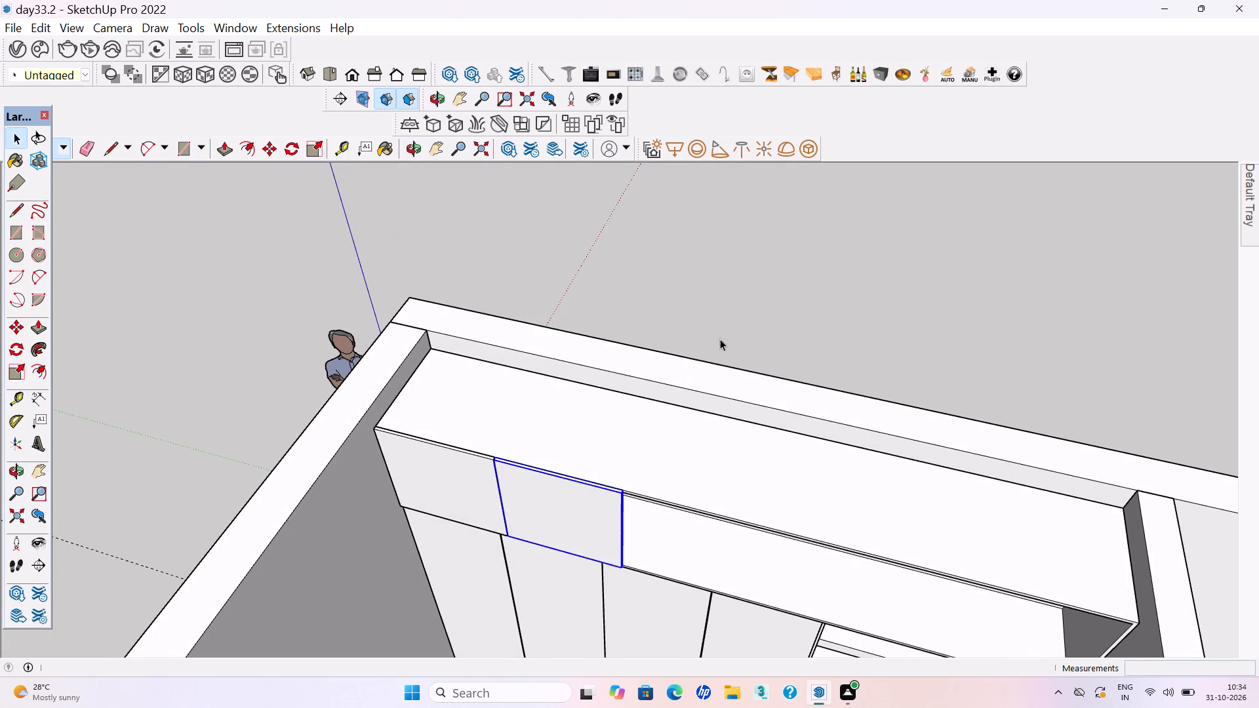
pyautogui.click(727, 309)
pyautogui.hotkey('ctrl', 's')
pyautogui.hotkey('ctrl', 's')
# Draw the third loft door rectangle, about 2' 2 3/4" by 2' 3 7/16", directly beside the second loft door.
pyautogui.press('r')
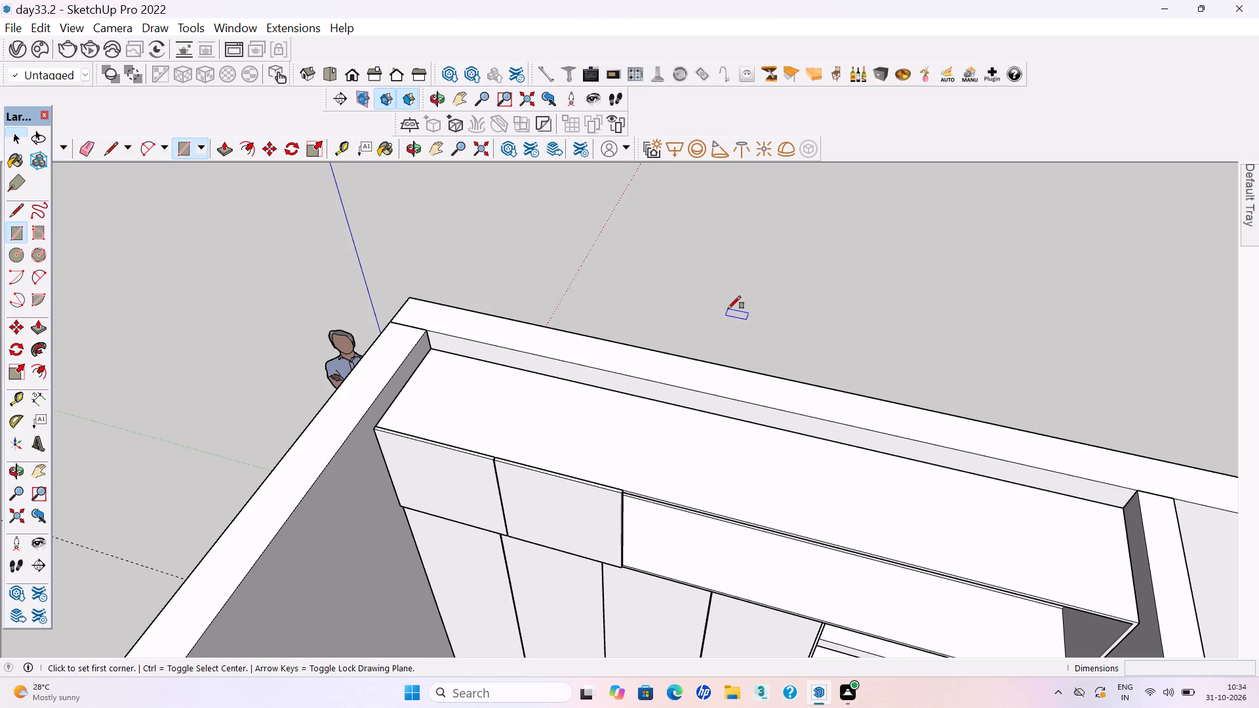
pyautogui.scroll(-4, 411, 346)
pyautogui.moveTo(439, 504); pyautogui.dragTo(421, 431, button='middle')
pyautogui.scroll(5, 516, 374)
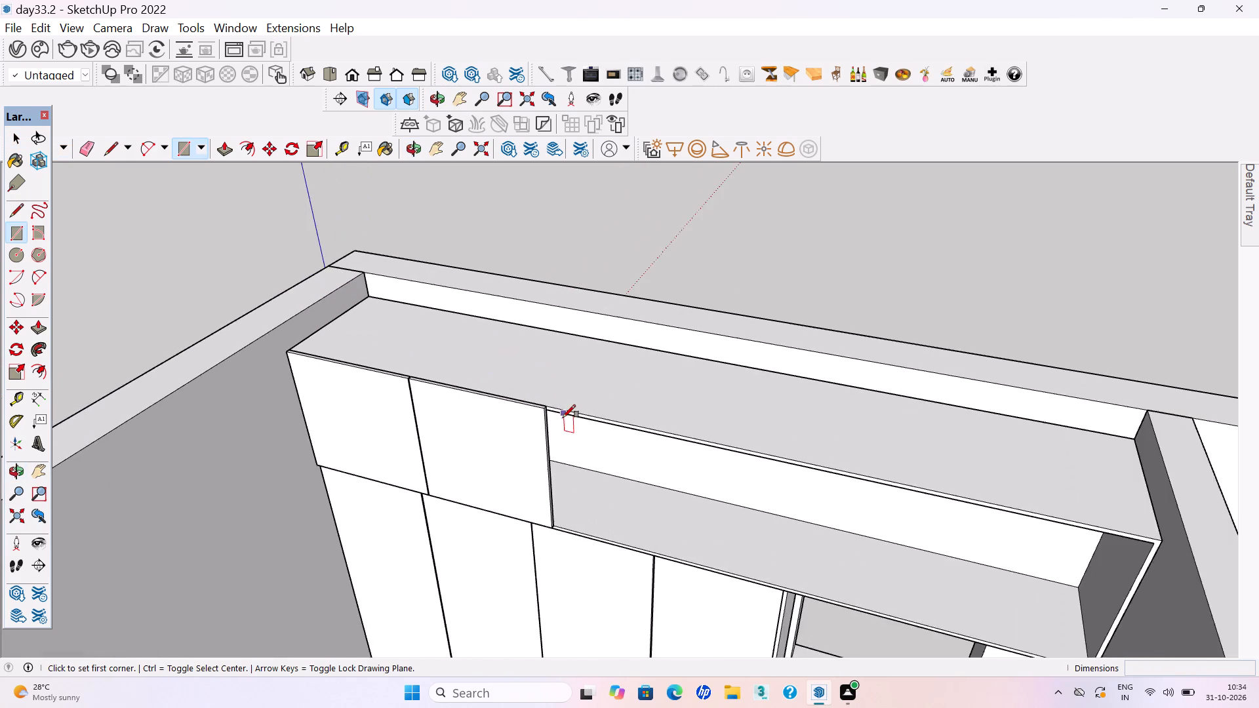
pyautogui.scroll(16, 563, 418)
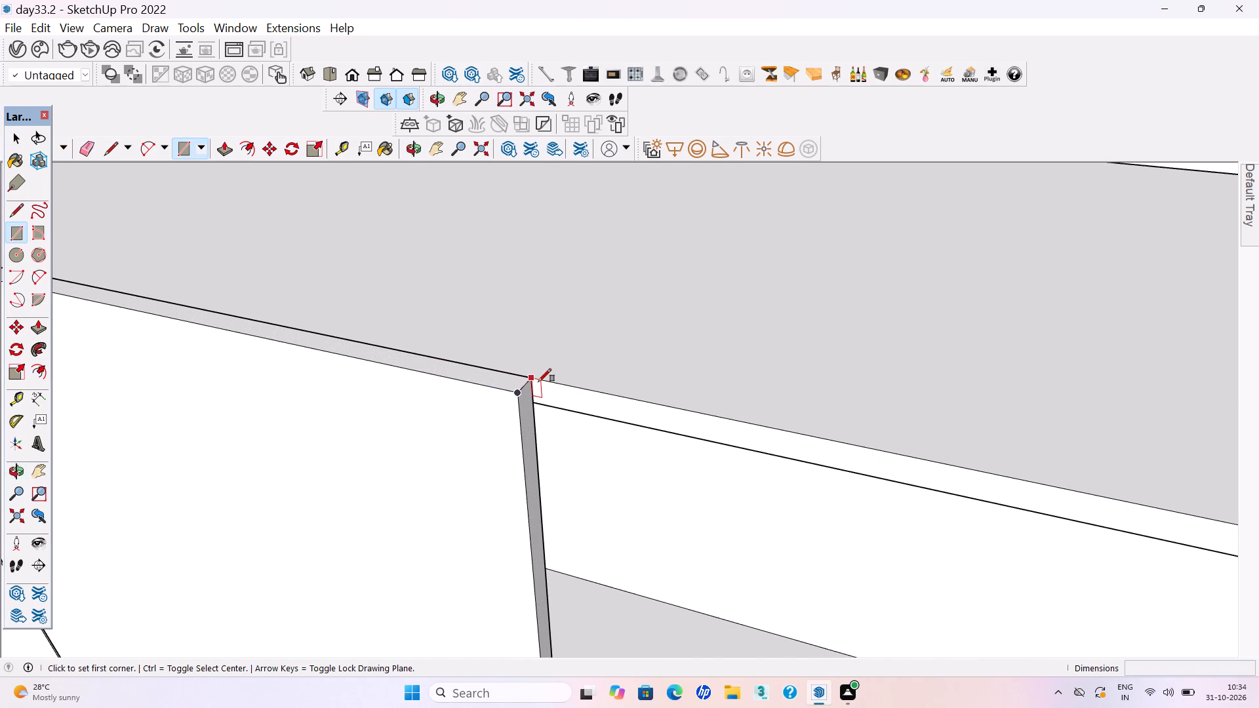
pyautogui.click(538, 381)
pyautogui.scroll(-15, 538, 381)
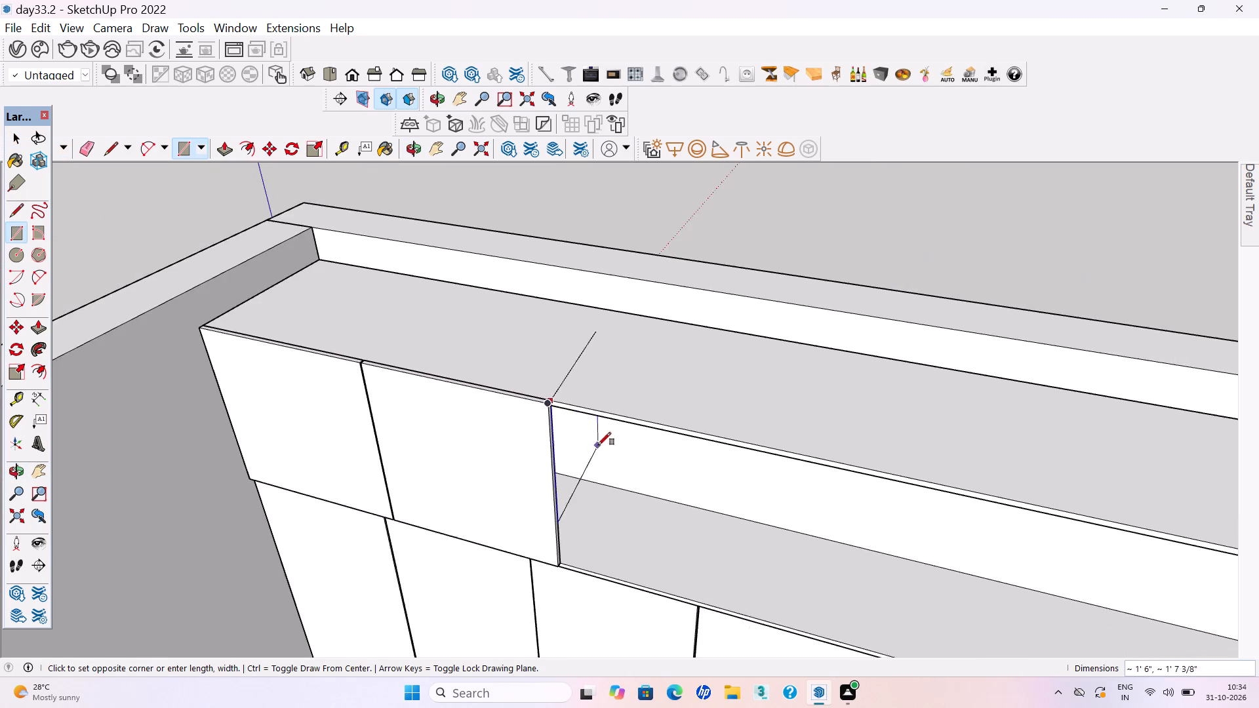
pyautogui.scroll(-4, 598, 445)
pyautogui.click(701, 560)
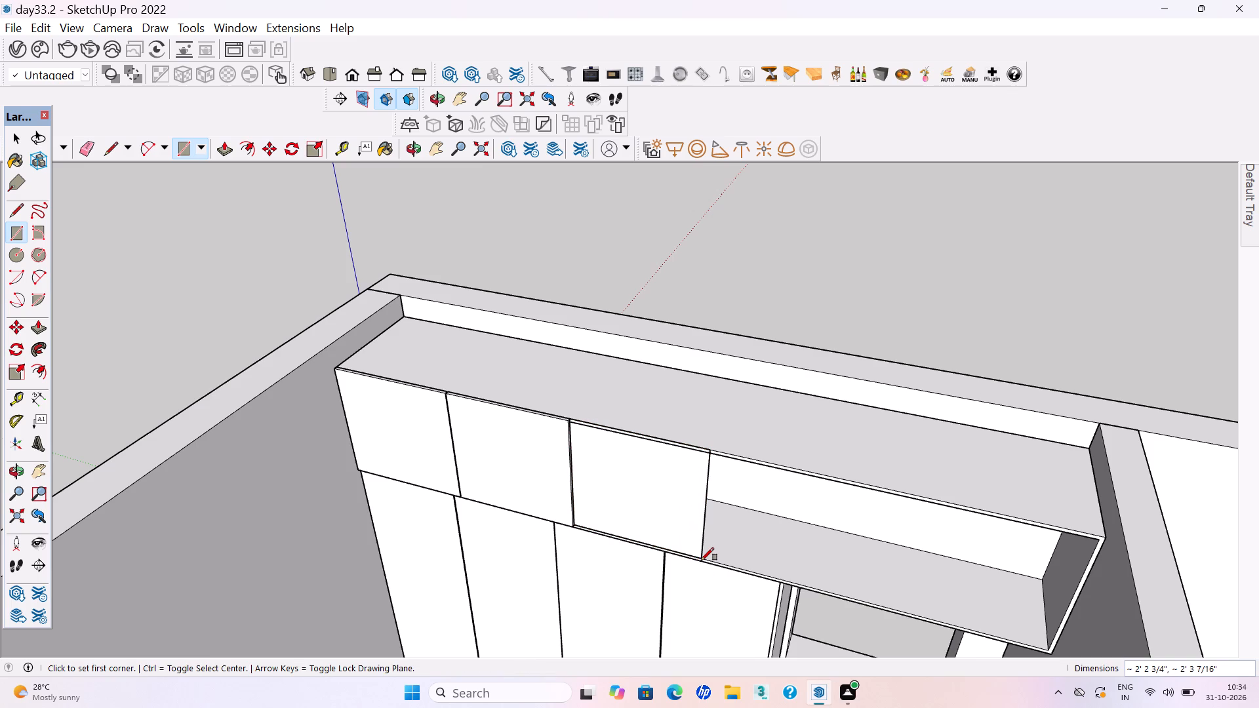
# Pull the third loft door out level with the second and make it a group.
pyautogui.press('p')
pyautogui.click(583, 446)
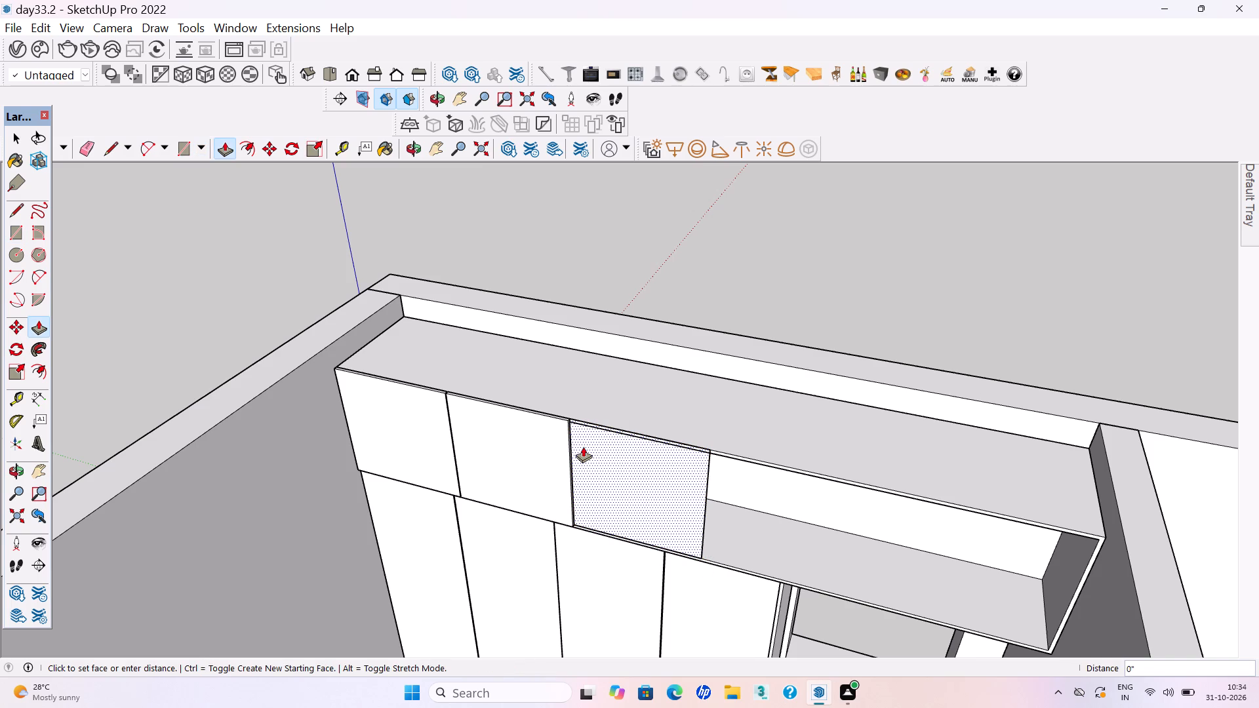
pyautogui.click(509, 441)
pyautogui.press('space')
pyautogui.doubleClick(649, 481)
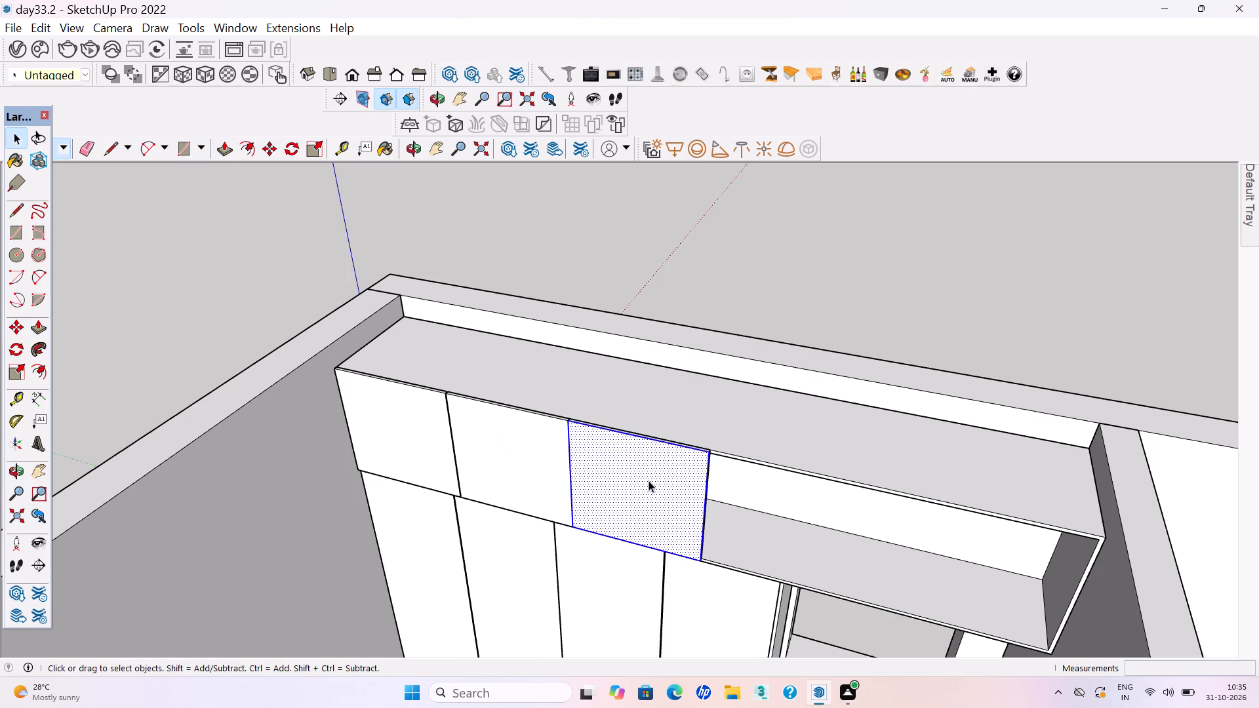
pyautogui.click(649, 481)
pyautogui.rightClick(649, 481)
pyautogui.click(716, 273)
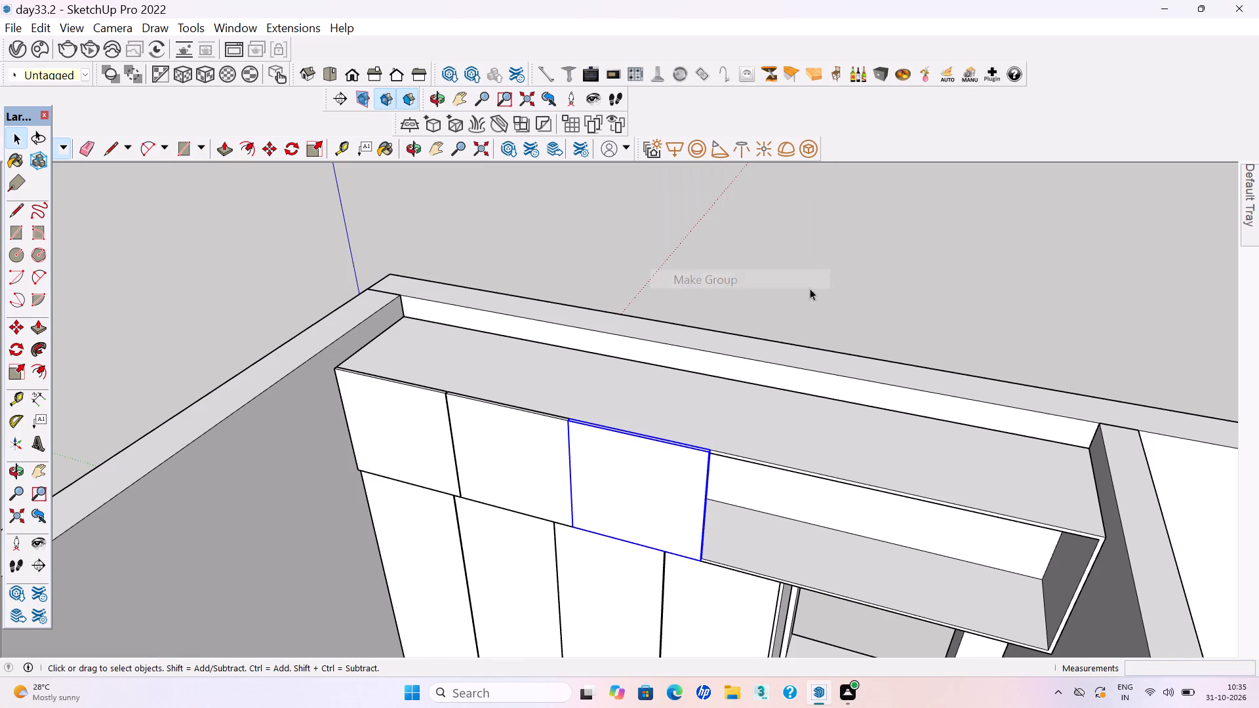
pyautogui.click(856, 296)
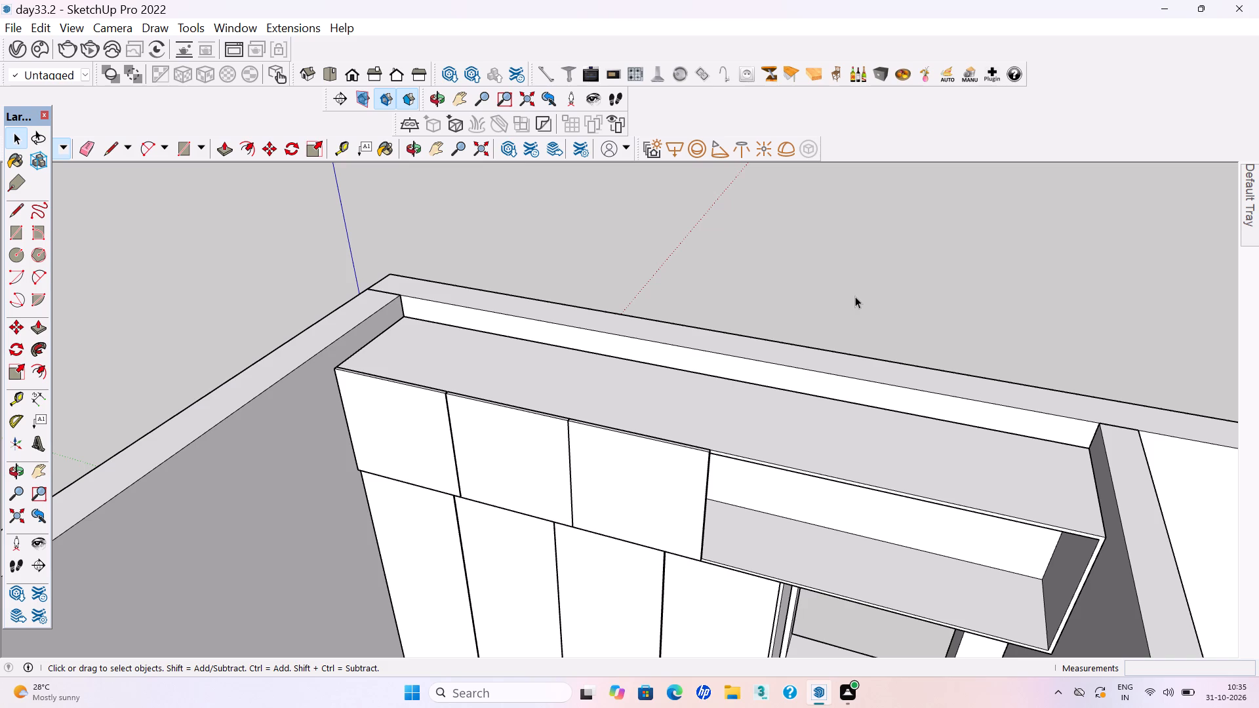
# Draw the fourth loft door rectangle, about 2' 2 3/4" by 2' 4", directly beside the third loft door.
pyautogui.press('r')
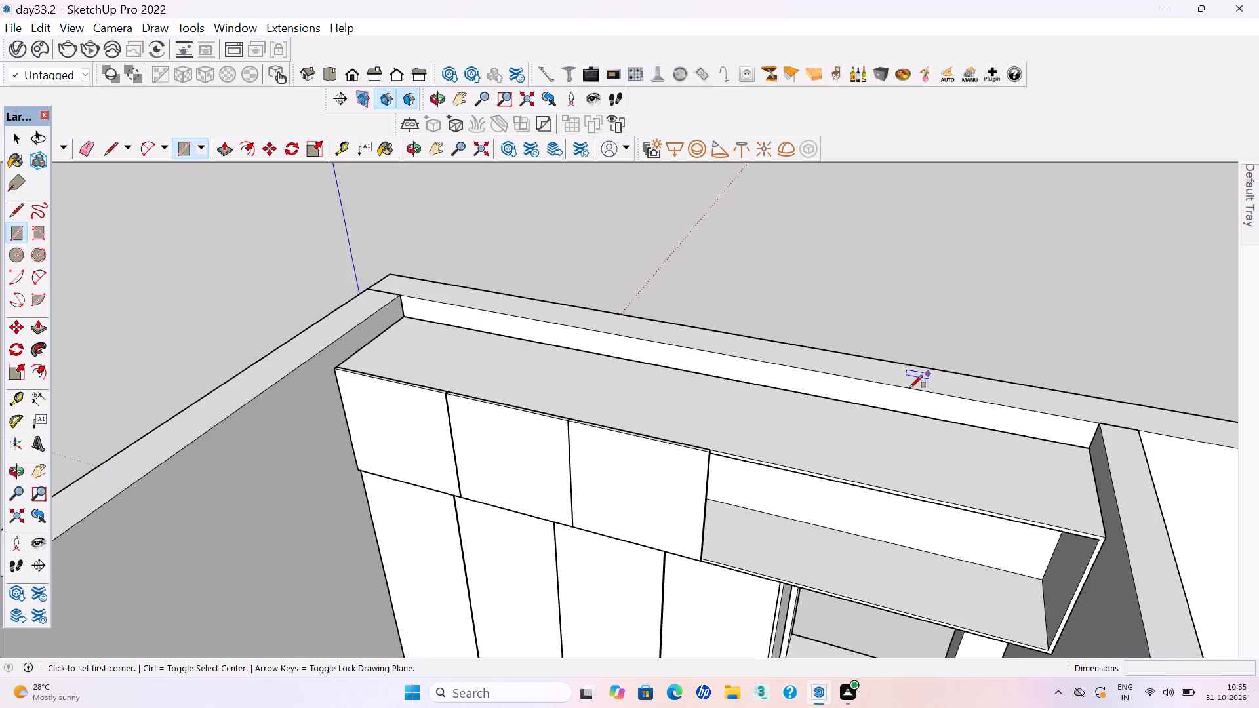
pyautogui.scroll(9, 849, 410)
pyautogui.scroll(11, 652, 443)
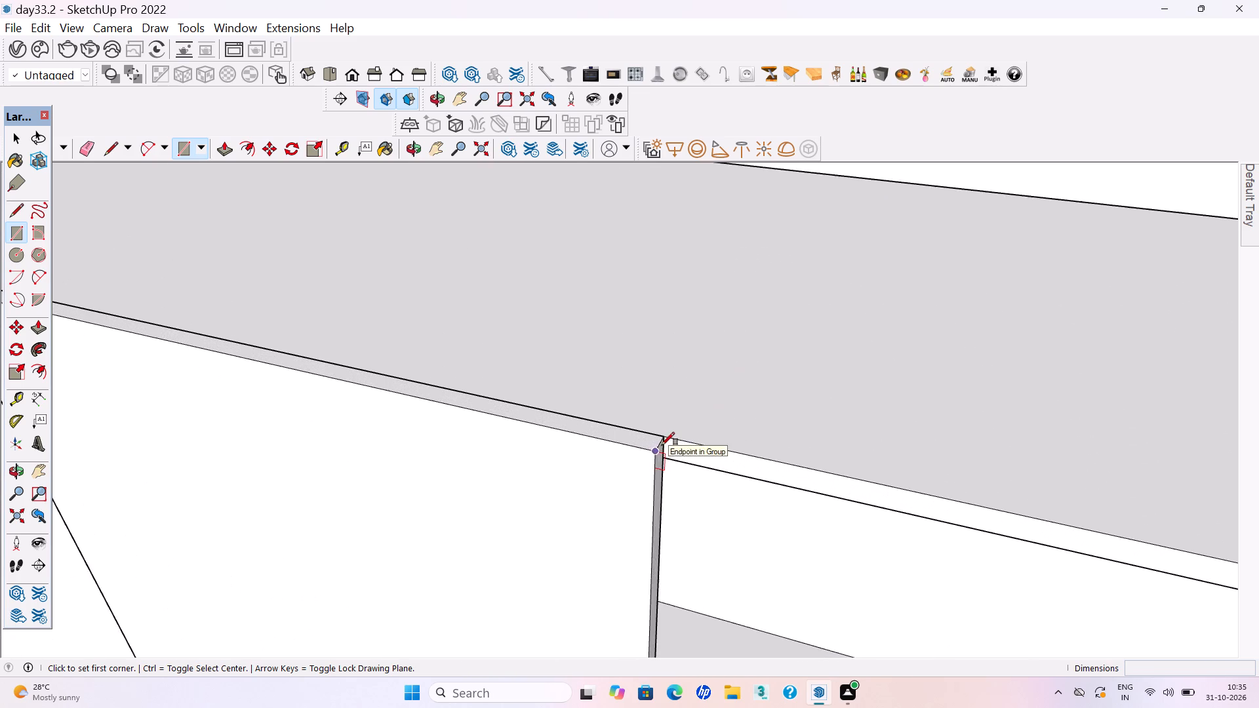
pyautogui.scroll(4, 662, 445)
pyautogui.click(673, 432)
pyautogui.scroll(-20, 673, 431)
pyautogui.scroll(-8, 673, 431)
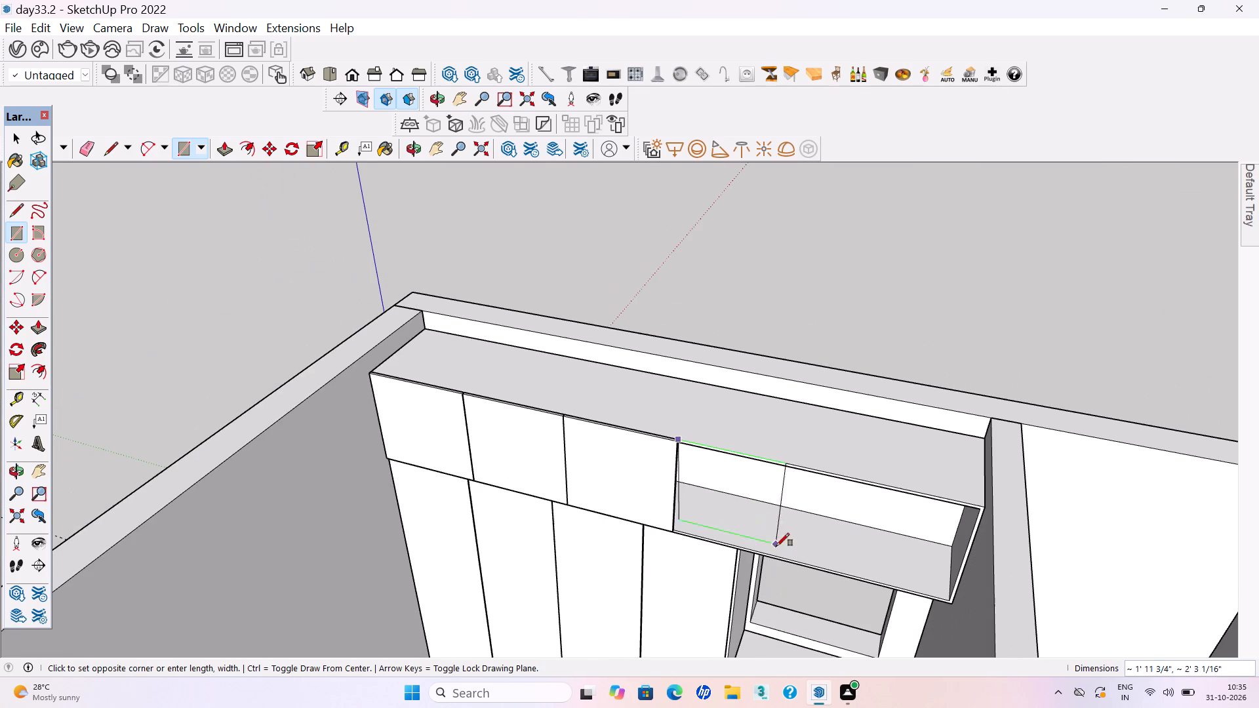
pyautogui.click(791, 559)
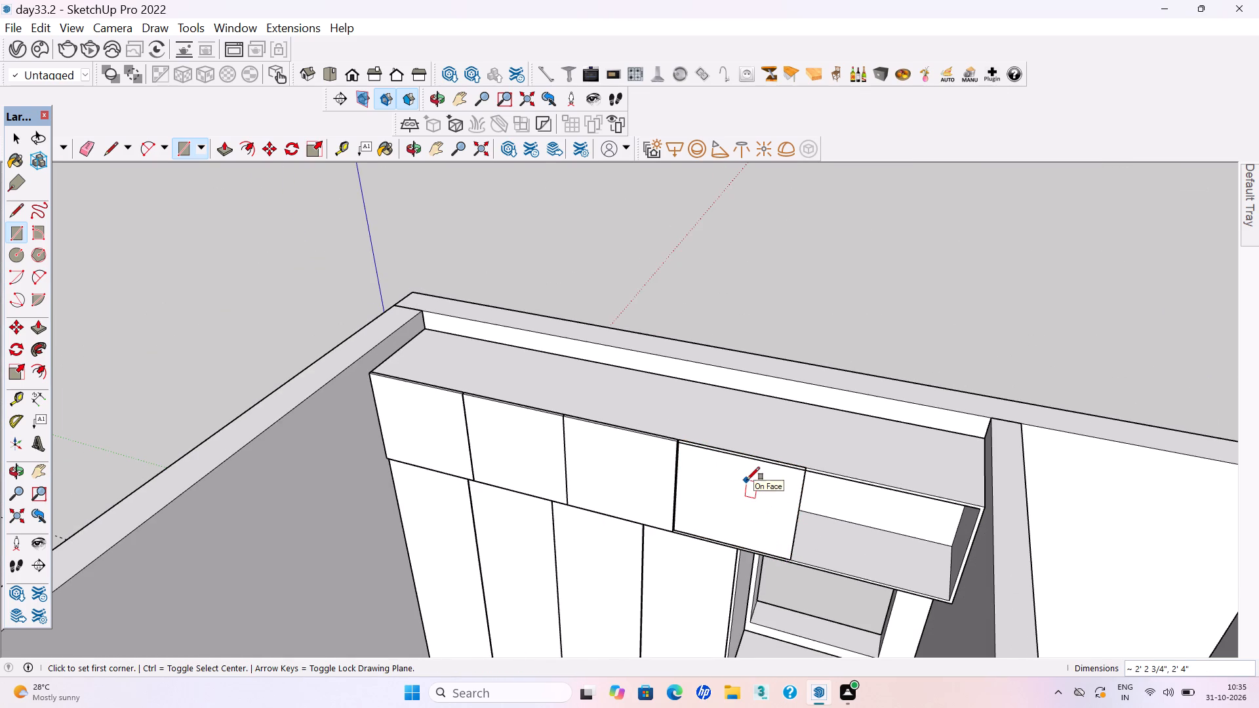
# Pull the fourth loft door out about 11/16", level with the third, and make it a group.
pyautogui.press('p')
pyautogui.press('Return')
pyautogui.scroll(2, 601, 399)
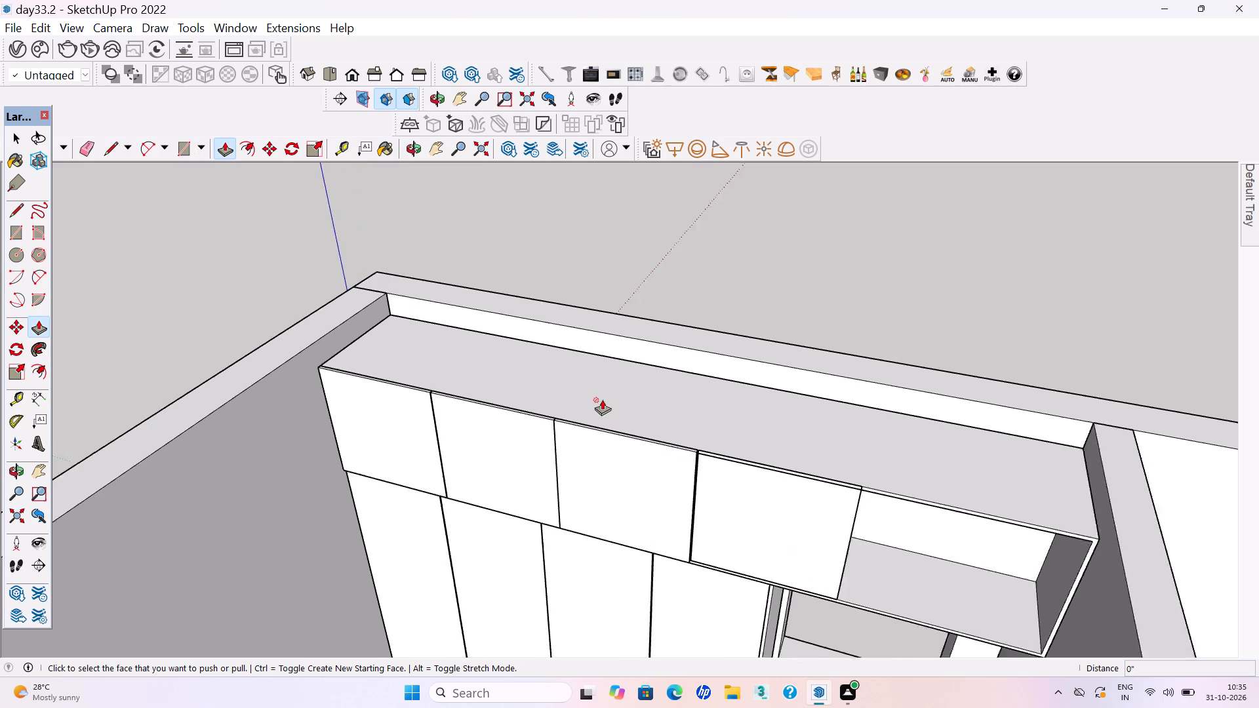
pyautogui.scroll(12, 602, 399)
pyautogui.click(706, 456)
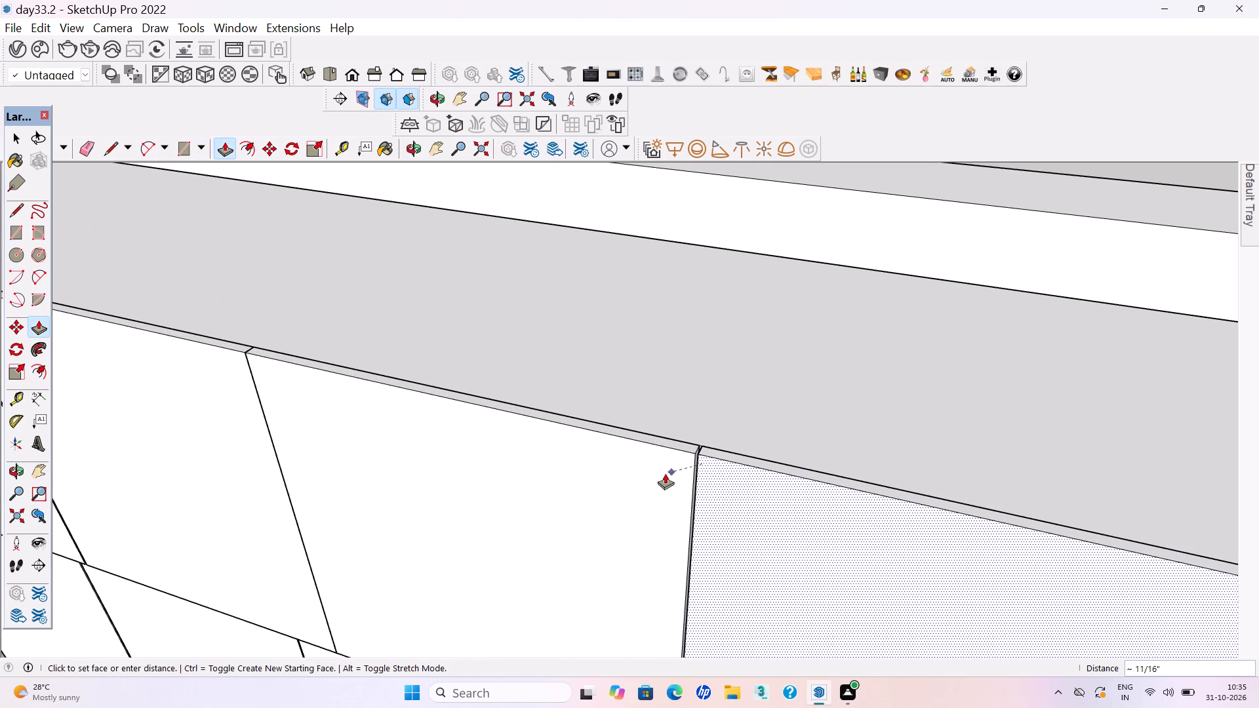
pyautogui.click(657, 473)
pyautogui.press('space')
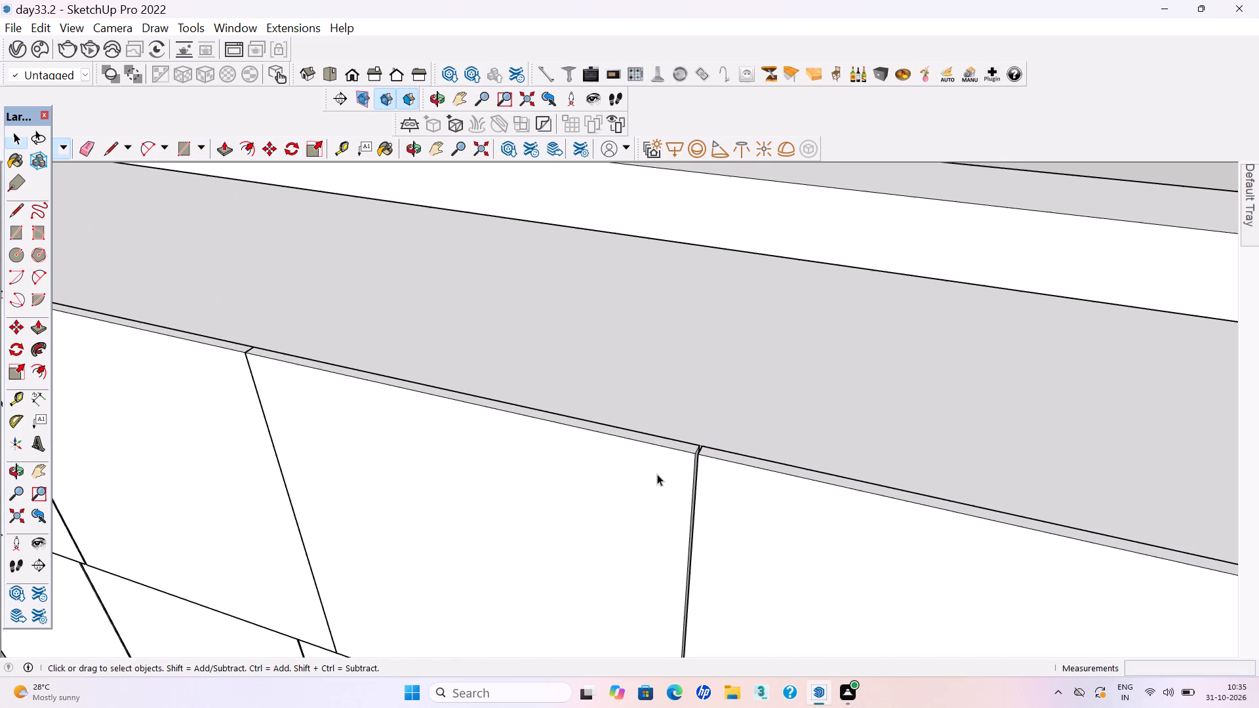
pyautogui.tripleClick(770, 536)
pyautogui.click(770, 535)
pyautogui.rightClick(770, 535)
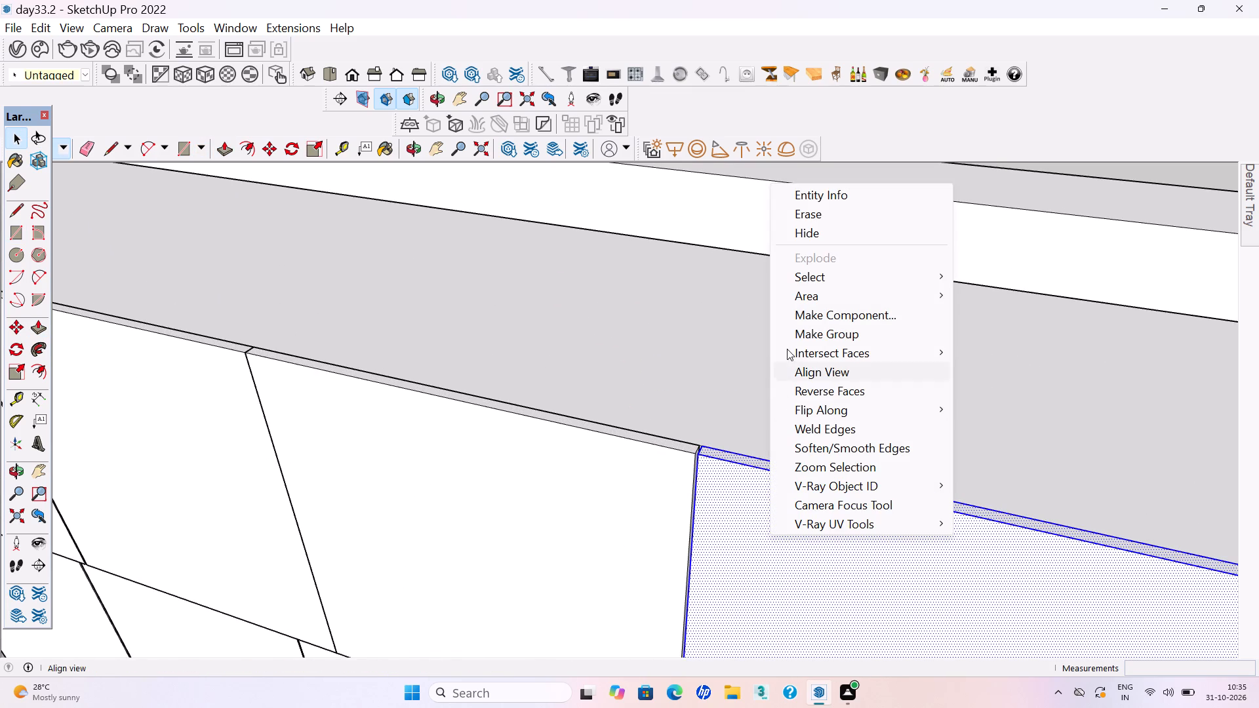
pyautogui.click(800, 332)
pyautogui.scroll(-9, 481, 504)
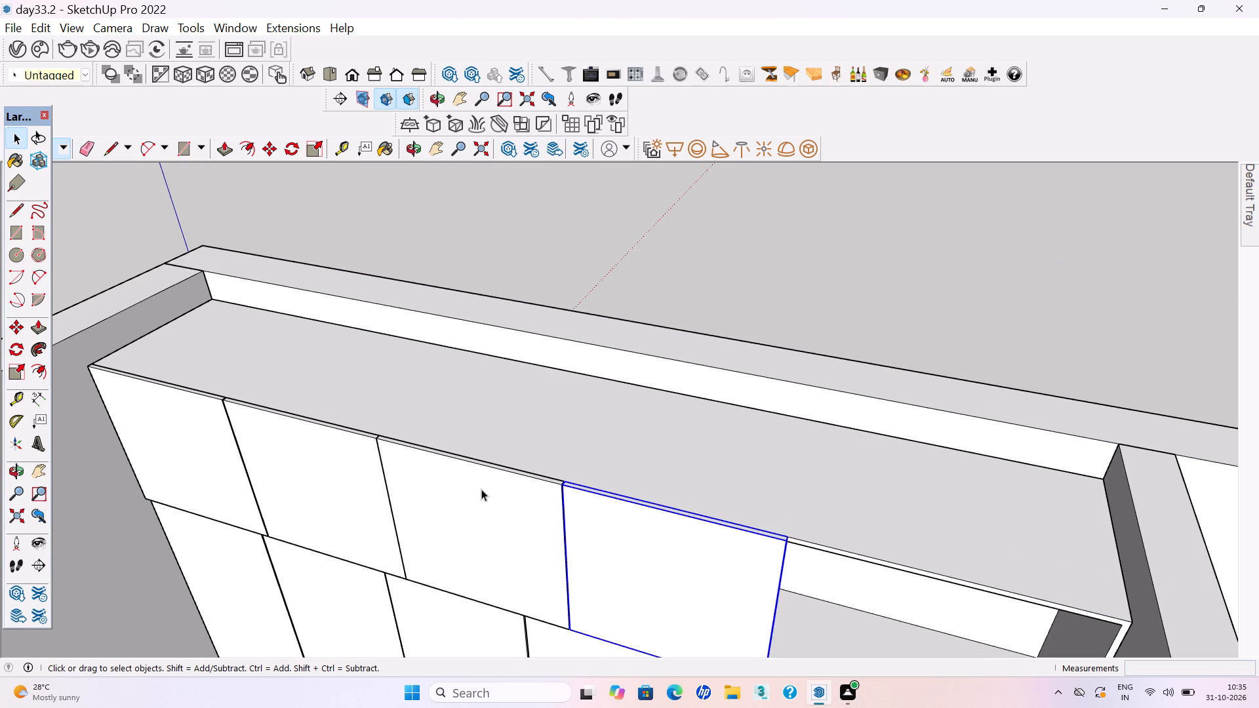
pyautogui.scroll(-2, 484, 500)
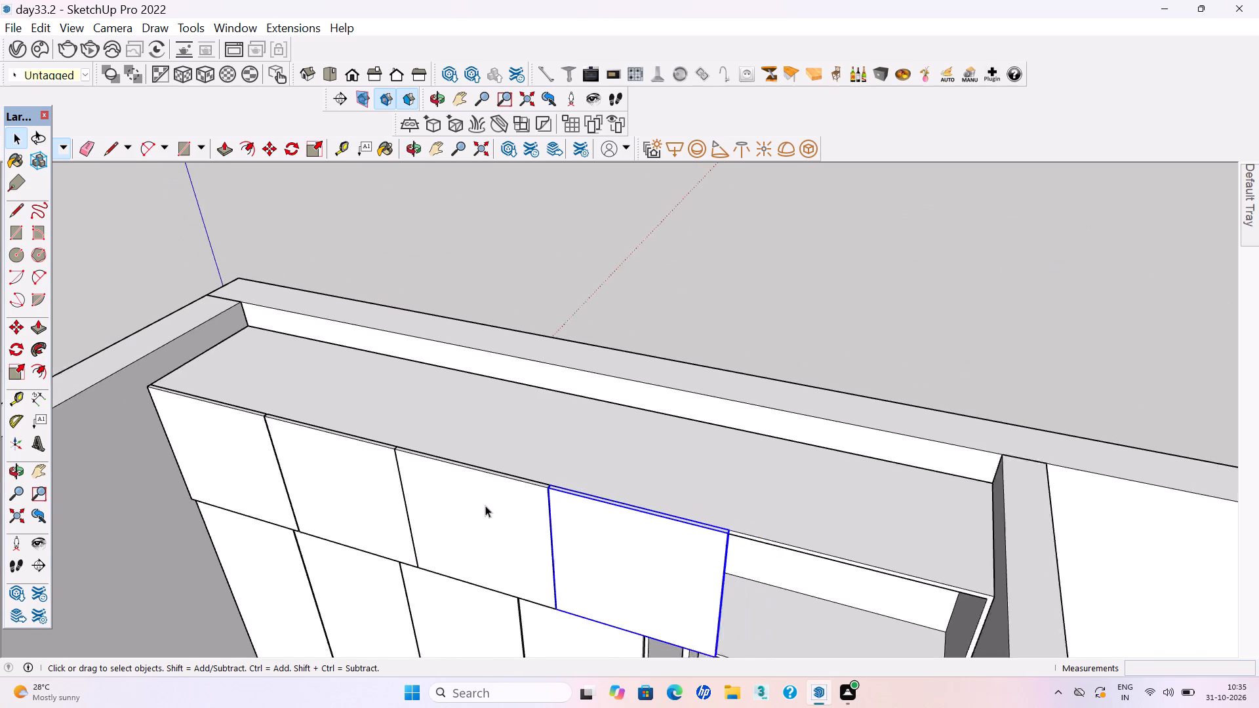
pyautogui.scroll(-1, 485, 505)
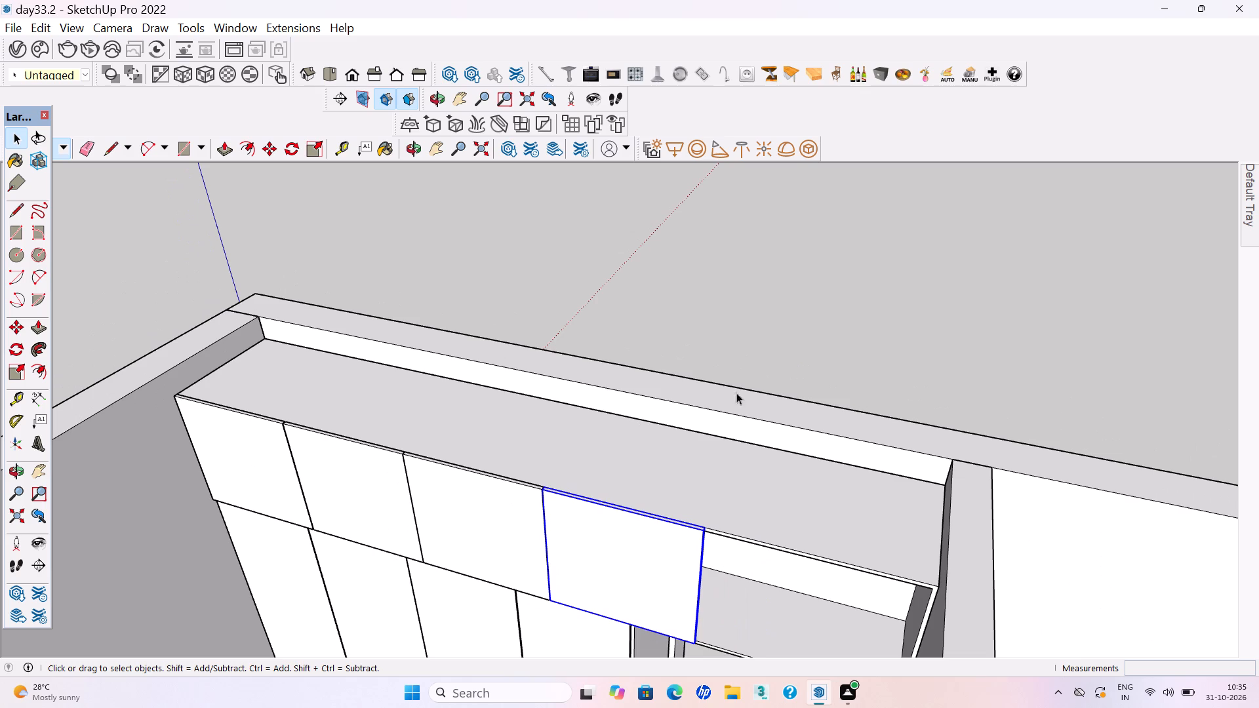
pyautogui.click(789, 359)
# Draw the fifth loft door rectangle, about 2' 11" wide, over the remaining opening beside the fourth loft door.
pyautogui.press('r')
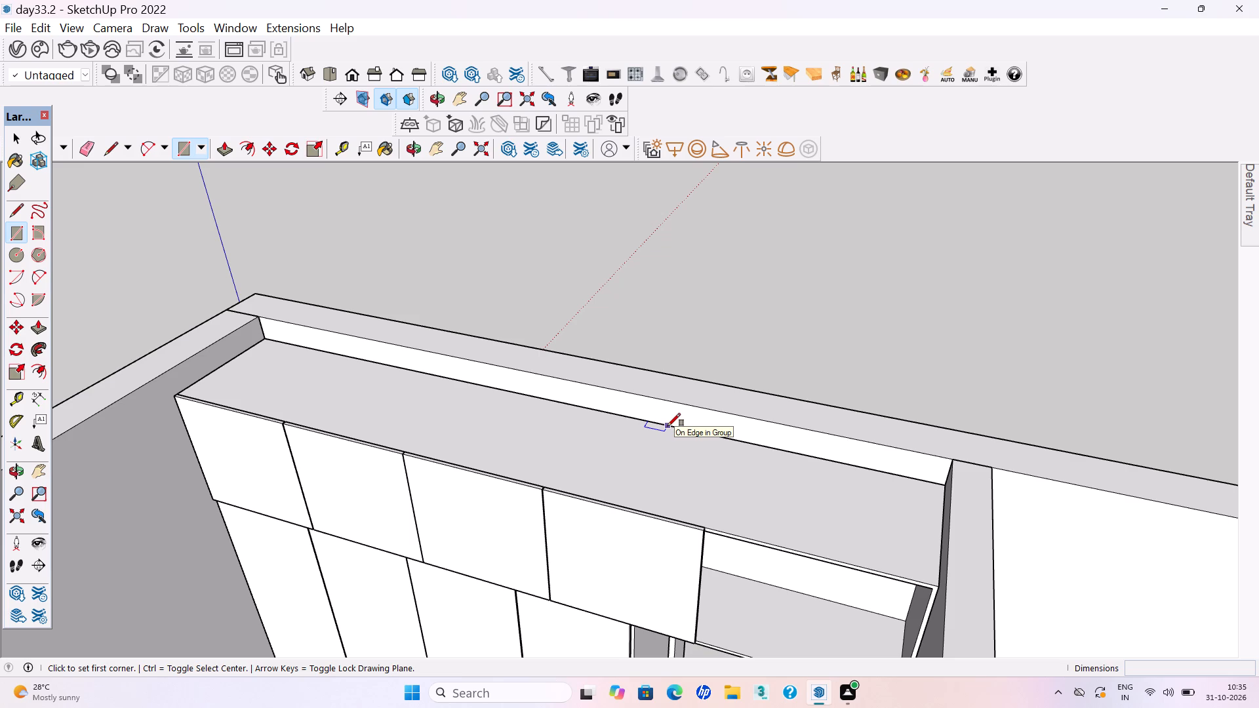
pyautogui.scroll(2, 668, 426)
pyautogui.scroll(-2, 599, 399)
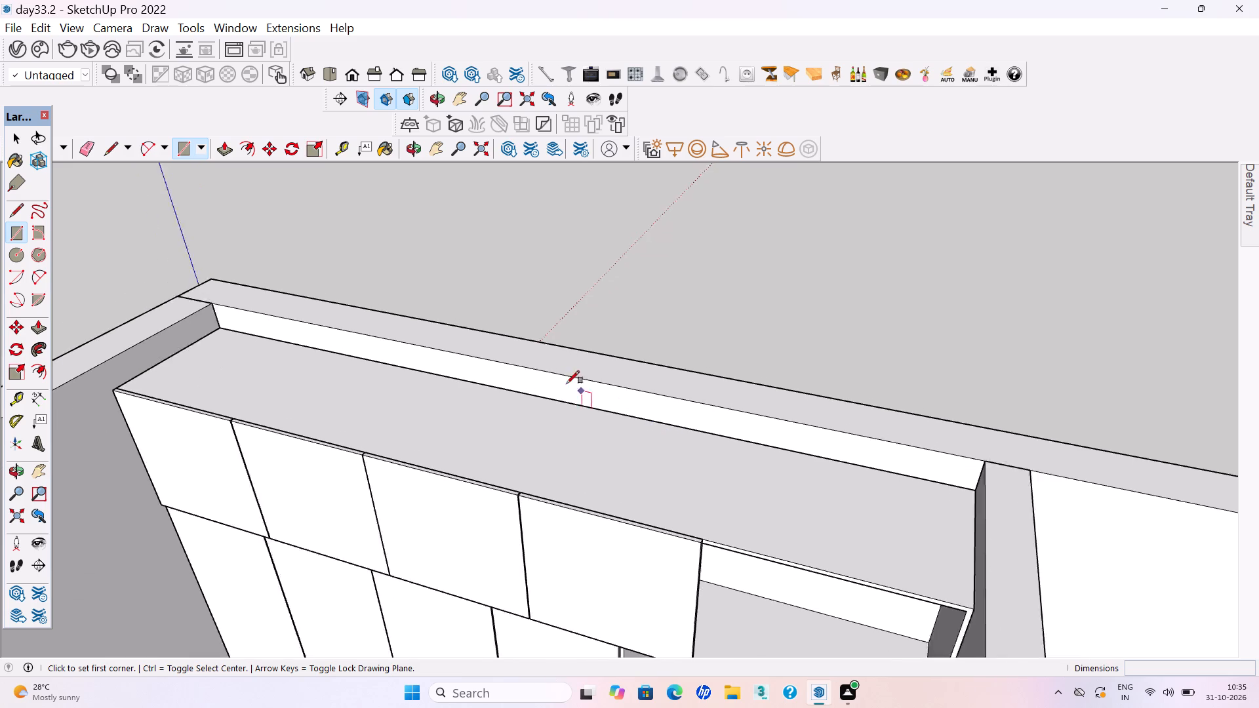
pyautogui.scroll(-4, 567, 383)
pyautogui.scroll(1, 698, 535)
pyautogui.moveTo(702, 570); pyautogui.dragTo(741, 553, button='middle')
pyautogui.scroll(5, 707, 404)
pyautogui.scroll(2, 651, 497)
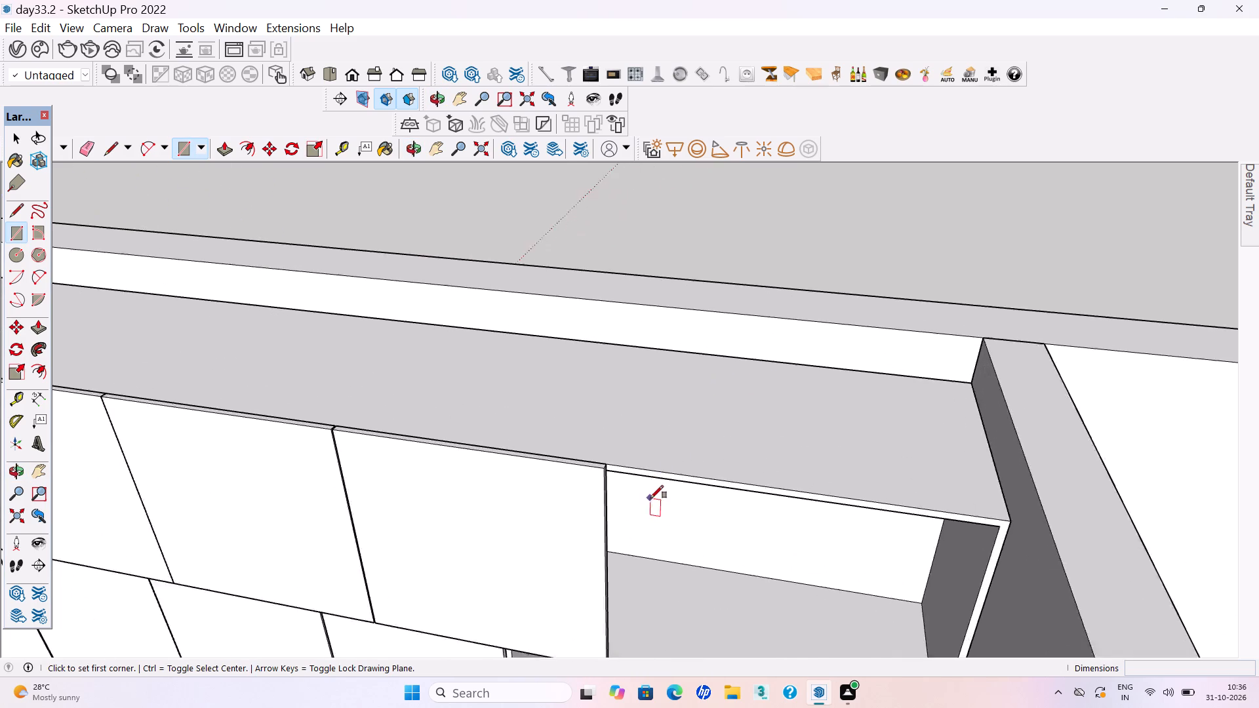
pyautogui.scroll(1, 650, 498)
pyautogui.scroll(14, 618, 446)
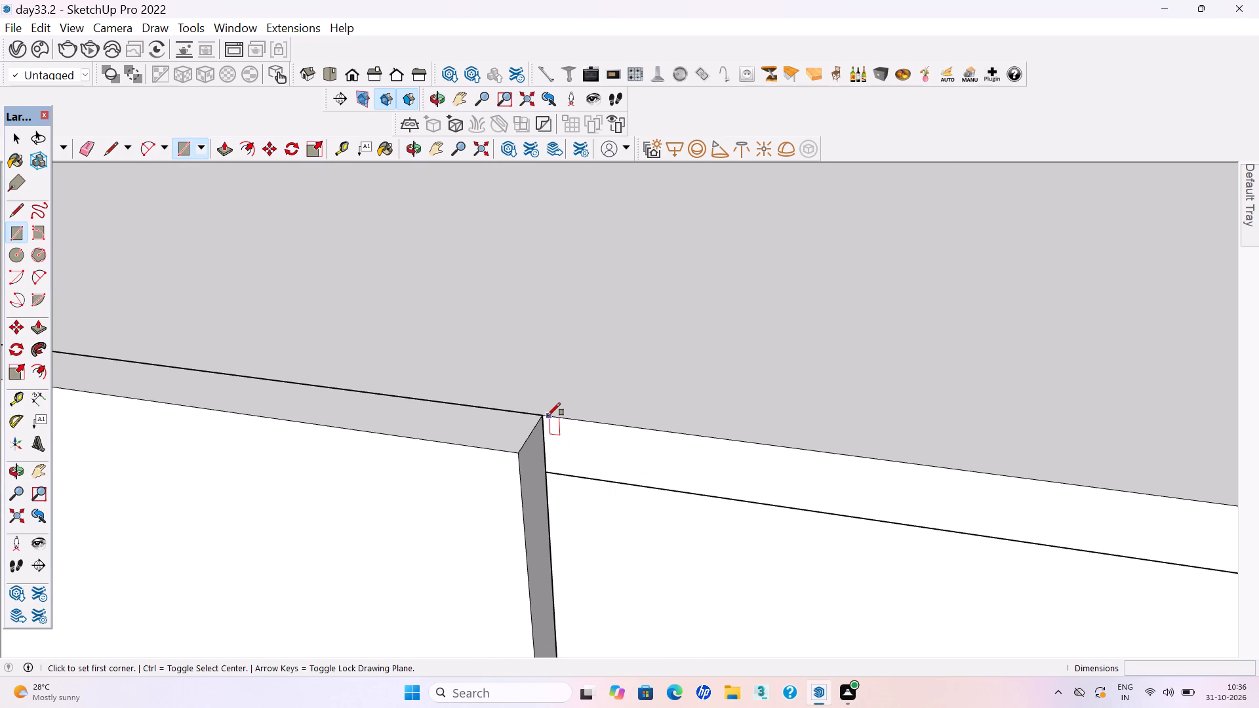
pyautogui.click(549, 416)
pyautogui.scroll(-15, 568, 401)
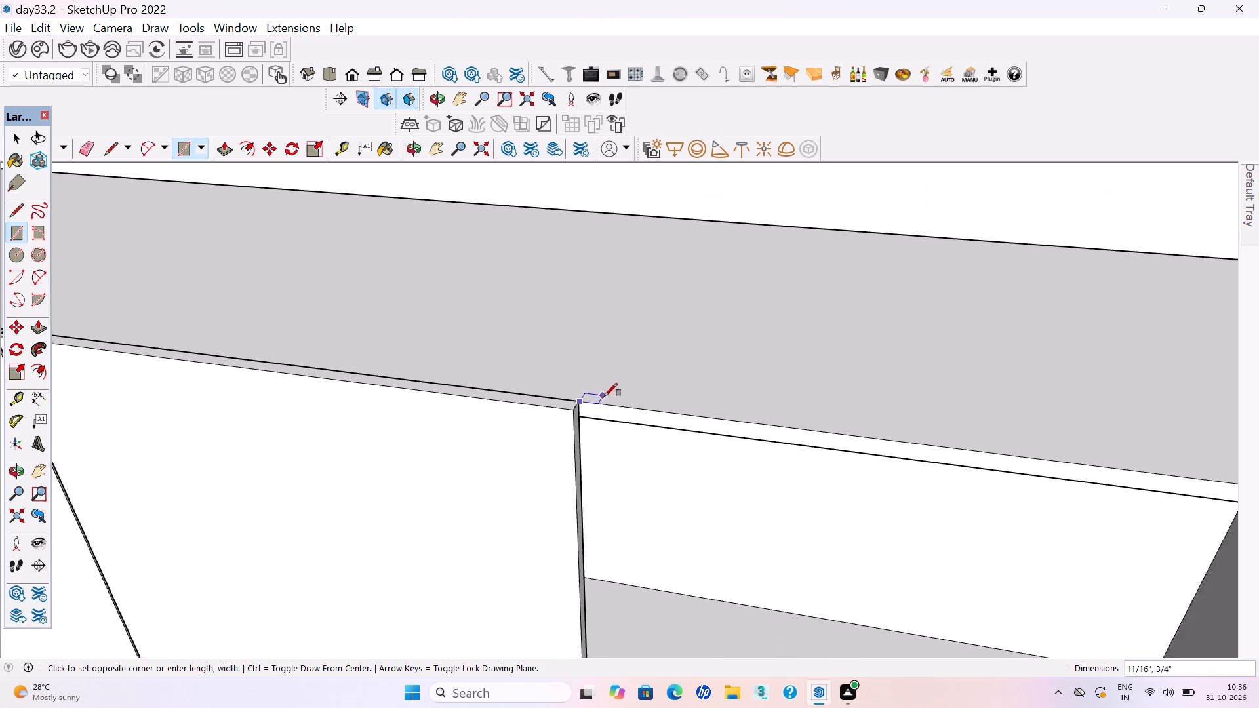
pyautogui.scroll(-8, 605, 396)
pyautogui.scroll(-4, 712, 441)
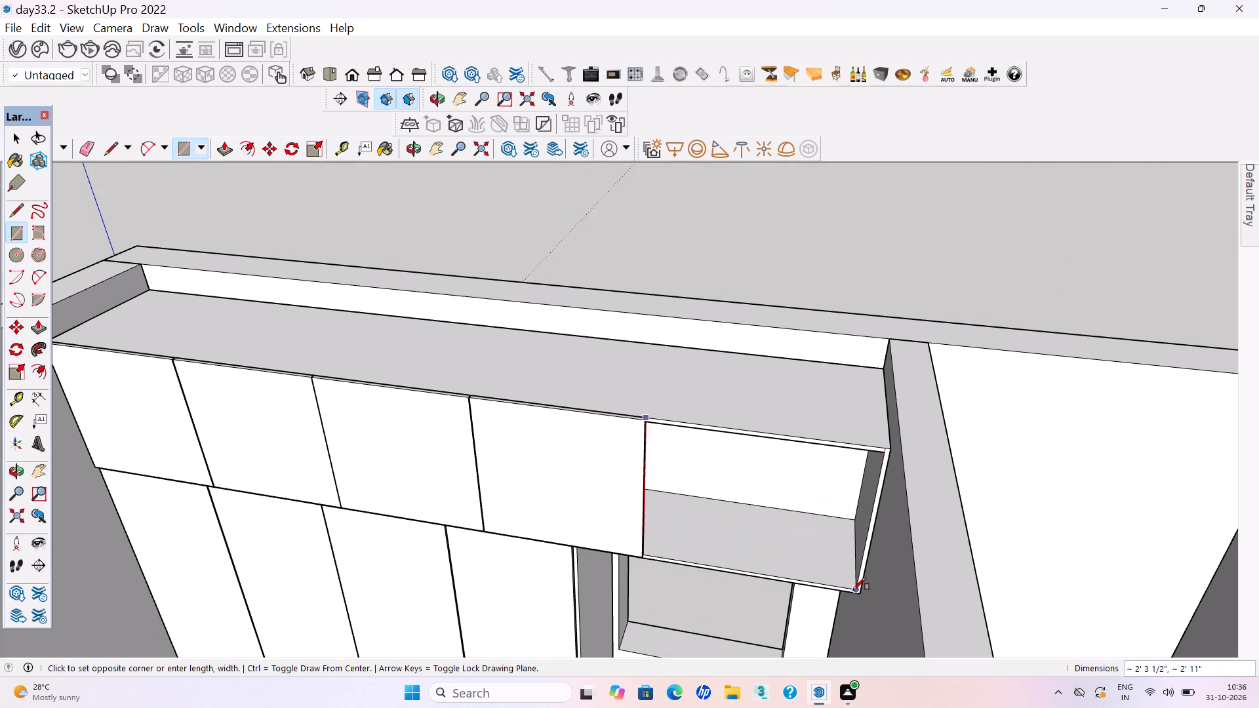
pyautogui.click(852, 589)
# Pull the fifth loft door out level with the fourth and make it a group.
pyautogui.press('p')
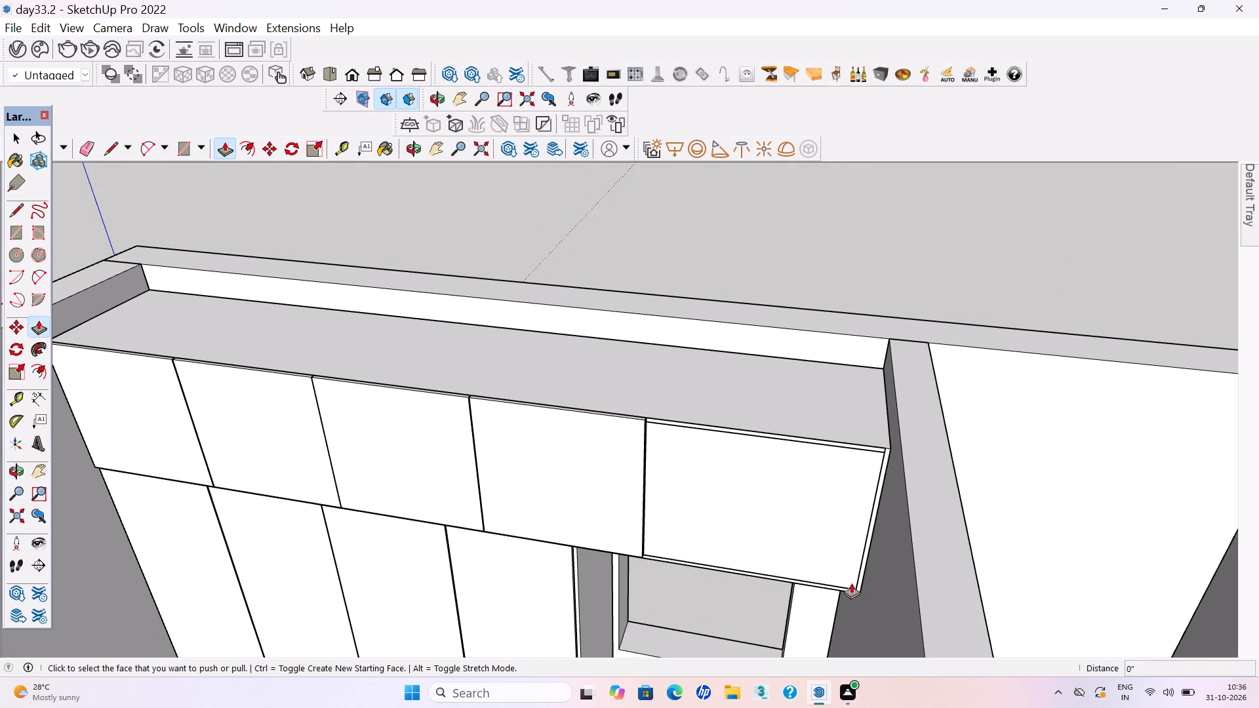
pyautogui.click(657, 426)
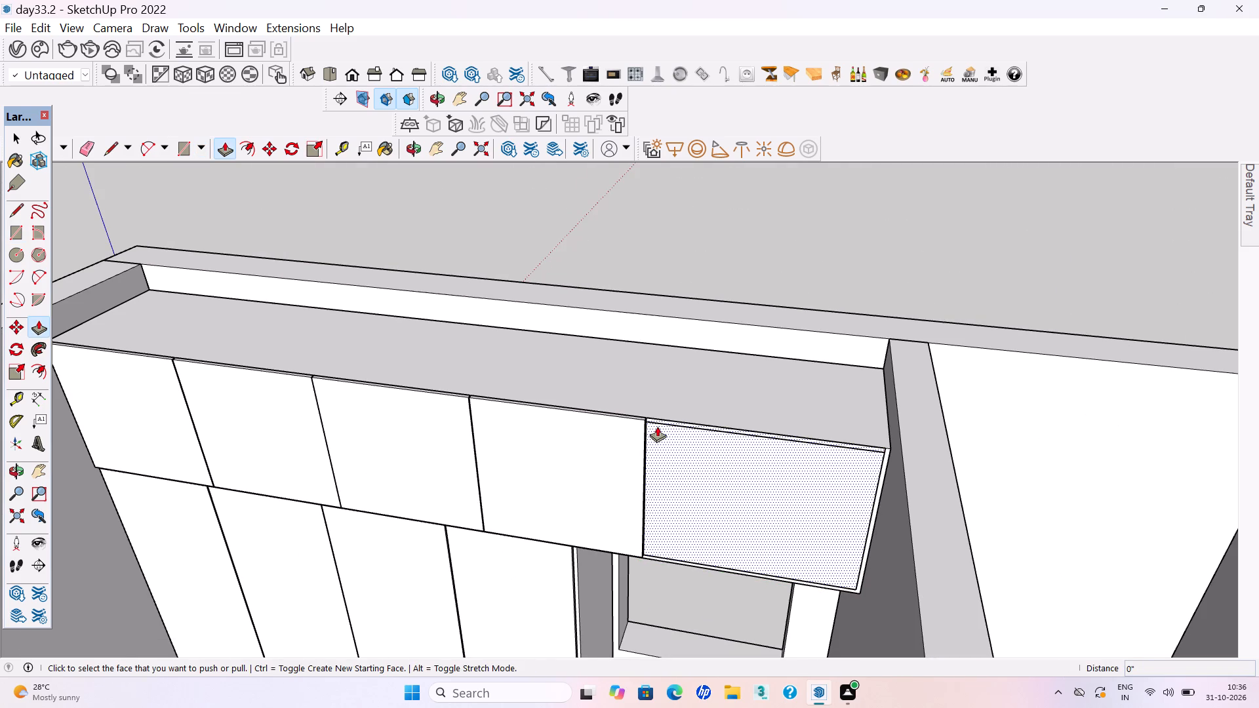
pyautogui.click(623, 435)
pyautogui.press('space')
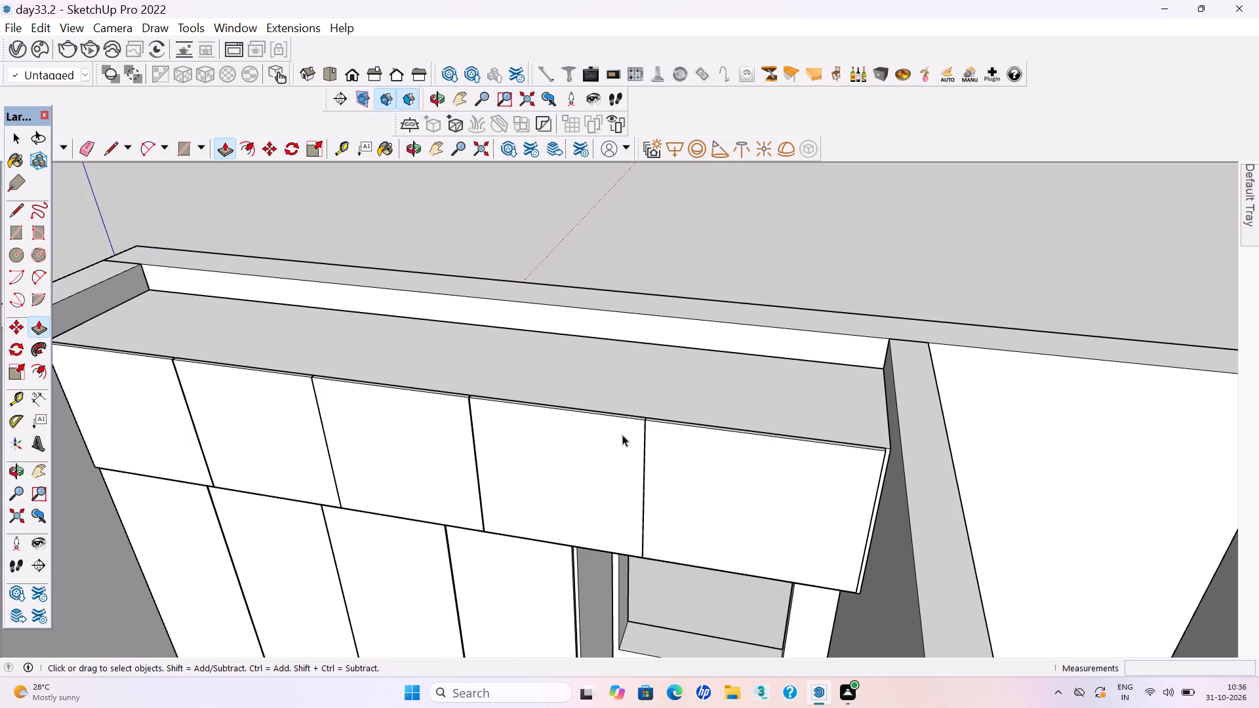
pyautogui.scroll(4, 669, 427)
pyautogui.moveTo(671, 426); pyautogui.dragTo(680, 503, button='middle')
pyautogui.scroll(4, 680, 503)
pyautogui.doubleClick(680, 503)
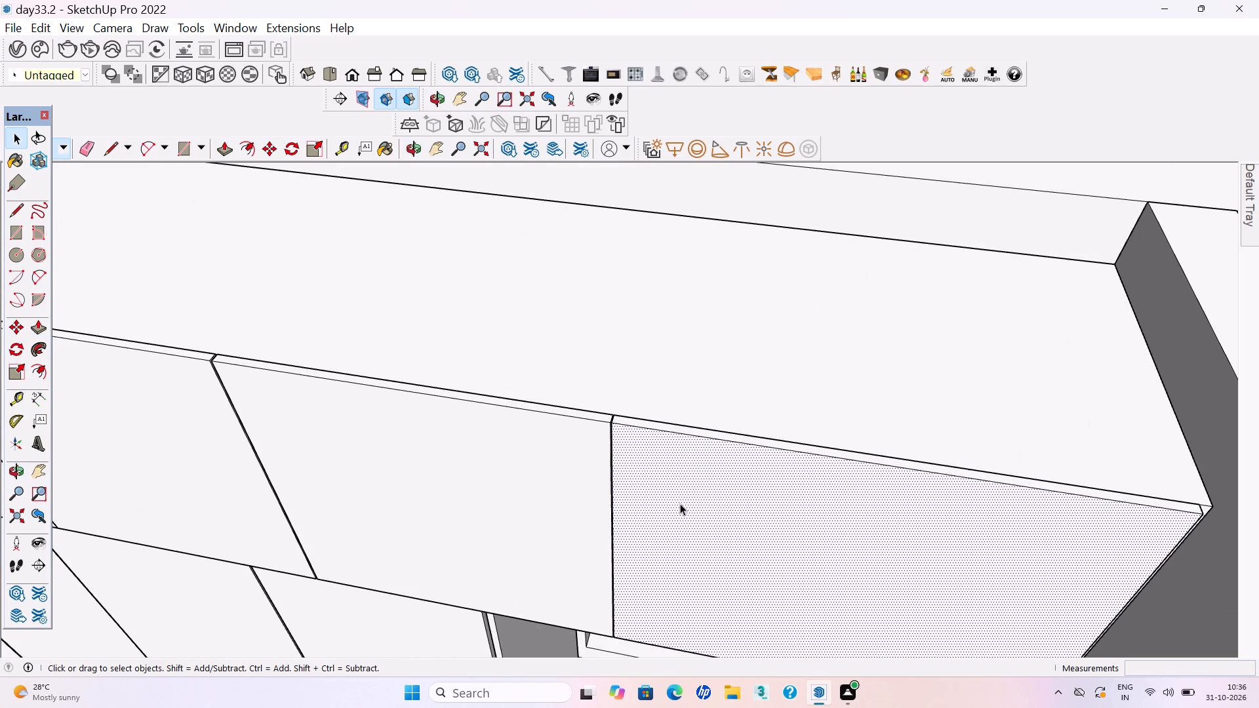
pyautogui.click(680, 503)
pyautogui.rightClick(680, 503)
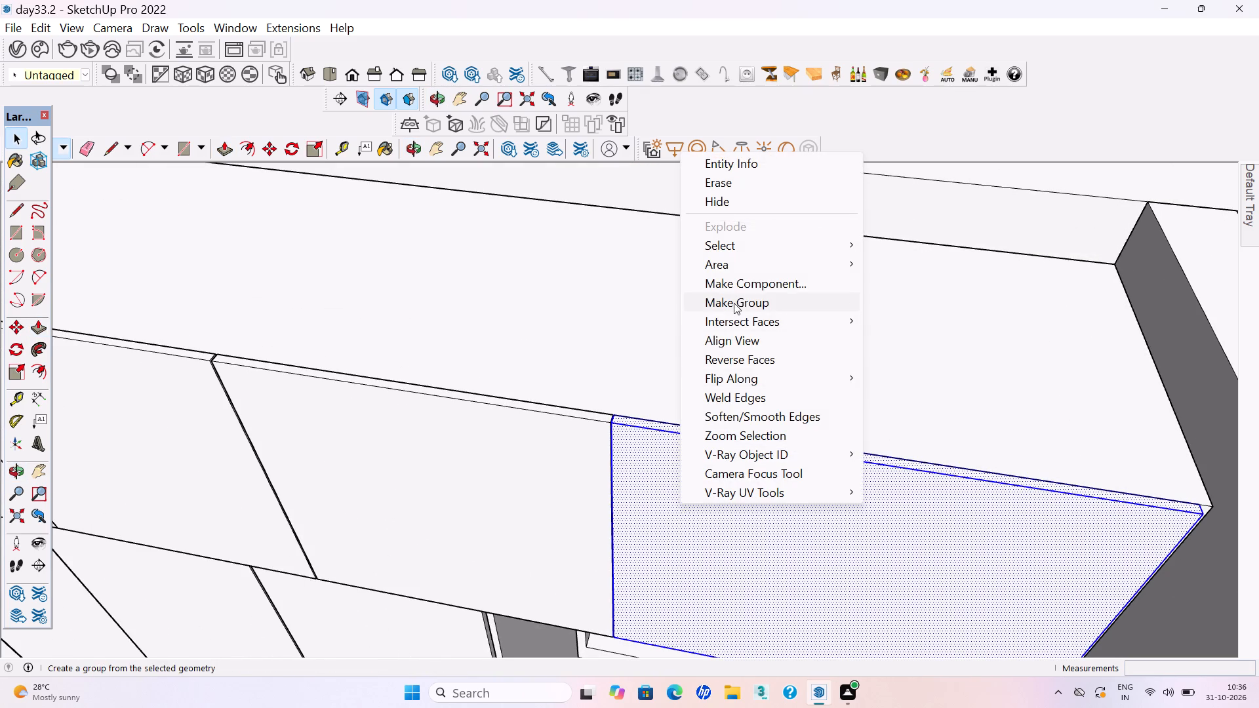
pyautogui.click(734, 303)
pyautogui.scroll(-14, 738, 534)
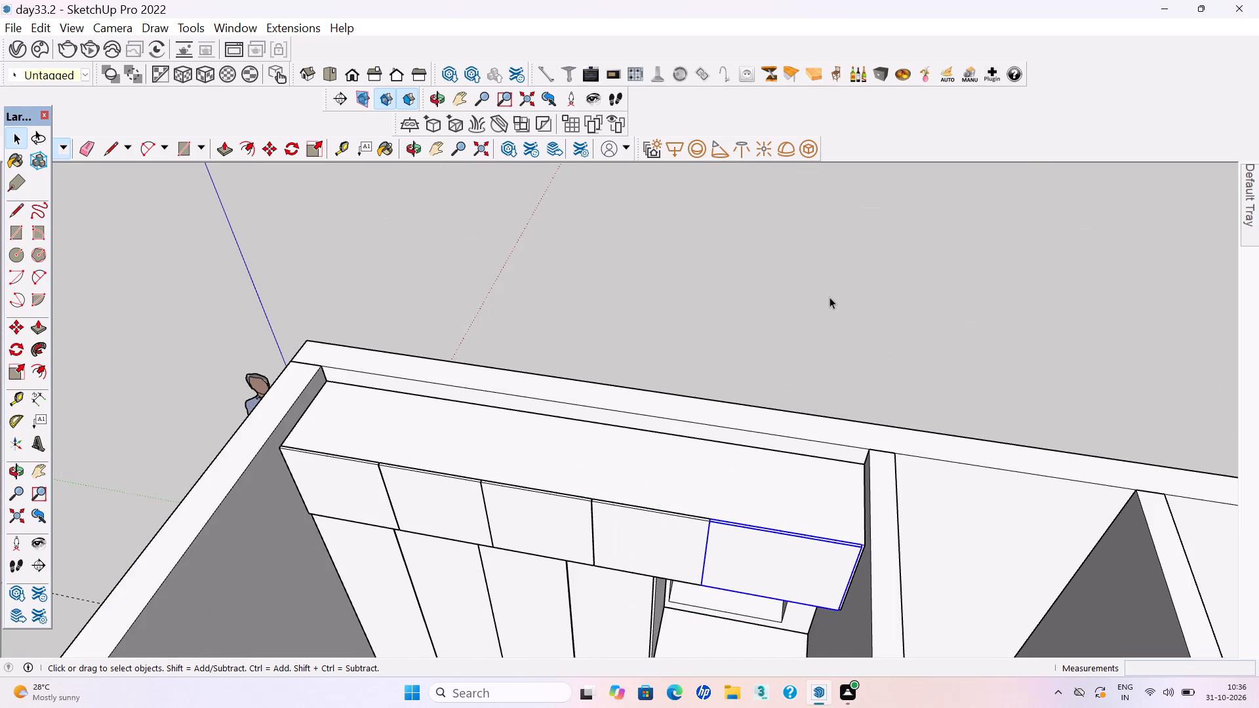
pyautogui.click(829, 297)
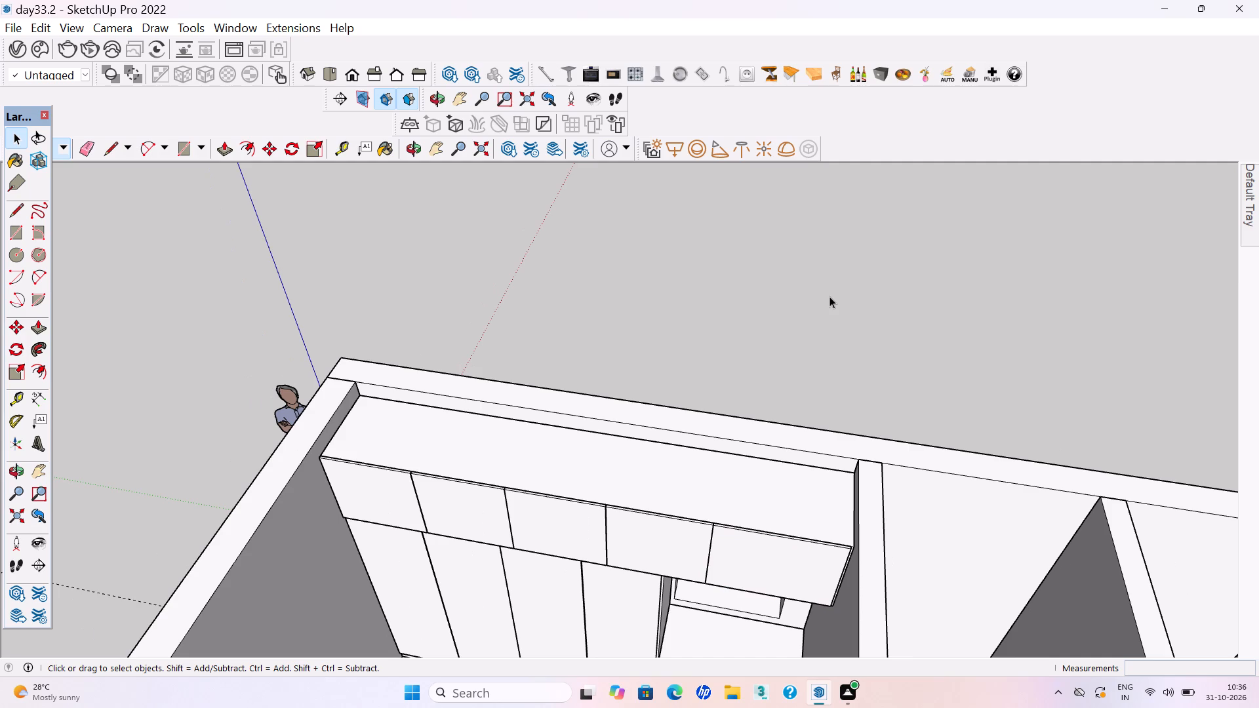
# Review the completed row of loft doors and the whole house layout, then examine the opposite corner room with two windows.
pyautogui.scroll(-4, 862, 364)
pyautogui.moveTo(876, 492); pyautogui.dragTo(875, 487, button='middle')
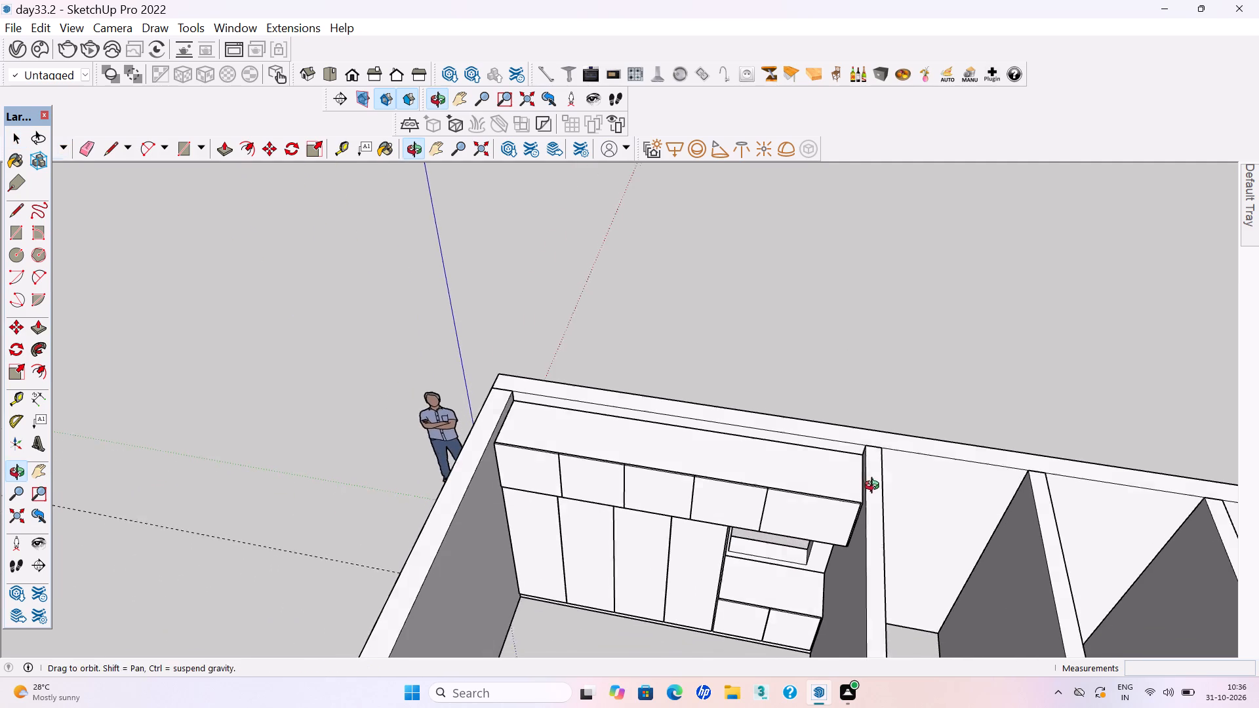
pyautogui.moveTo(875, 487); pyautogui.dragTo(892, 465, button='middle')
pyautogui.click(878, 350)
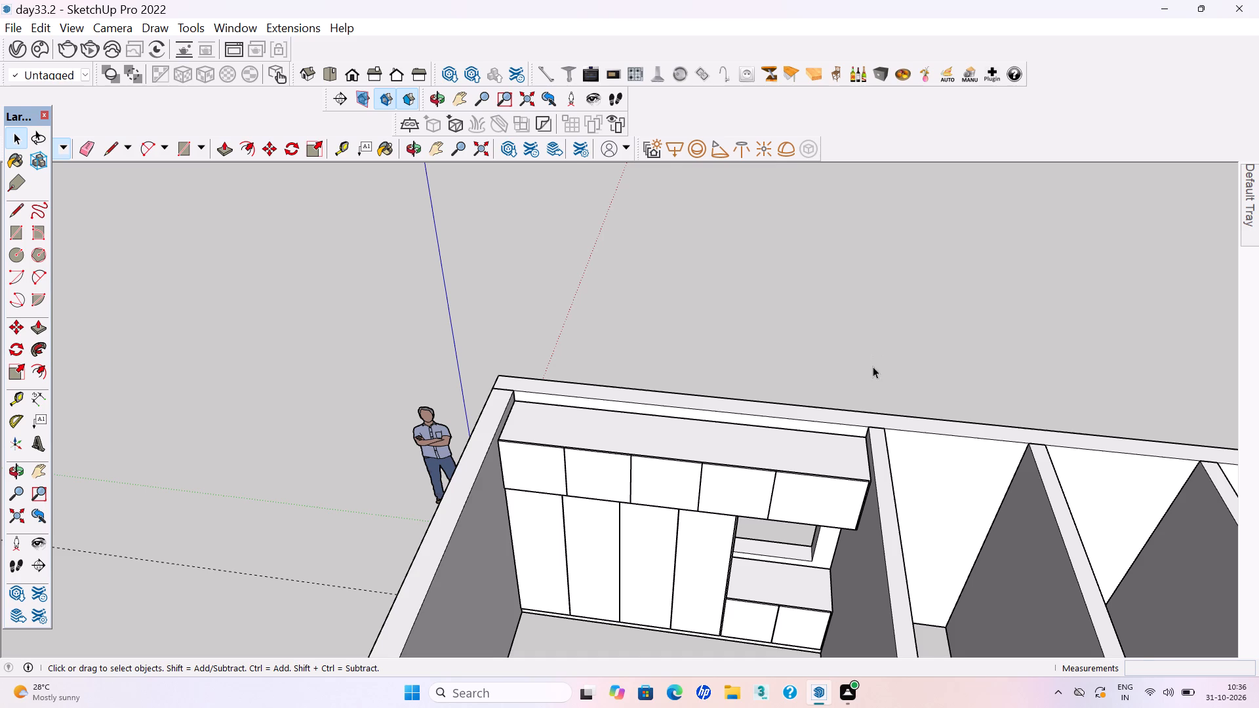
pyautogui.scroll(1, 855, 392)
pyautogui.scroll(-13, 756, 353)
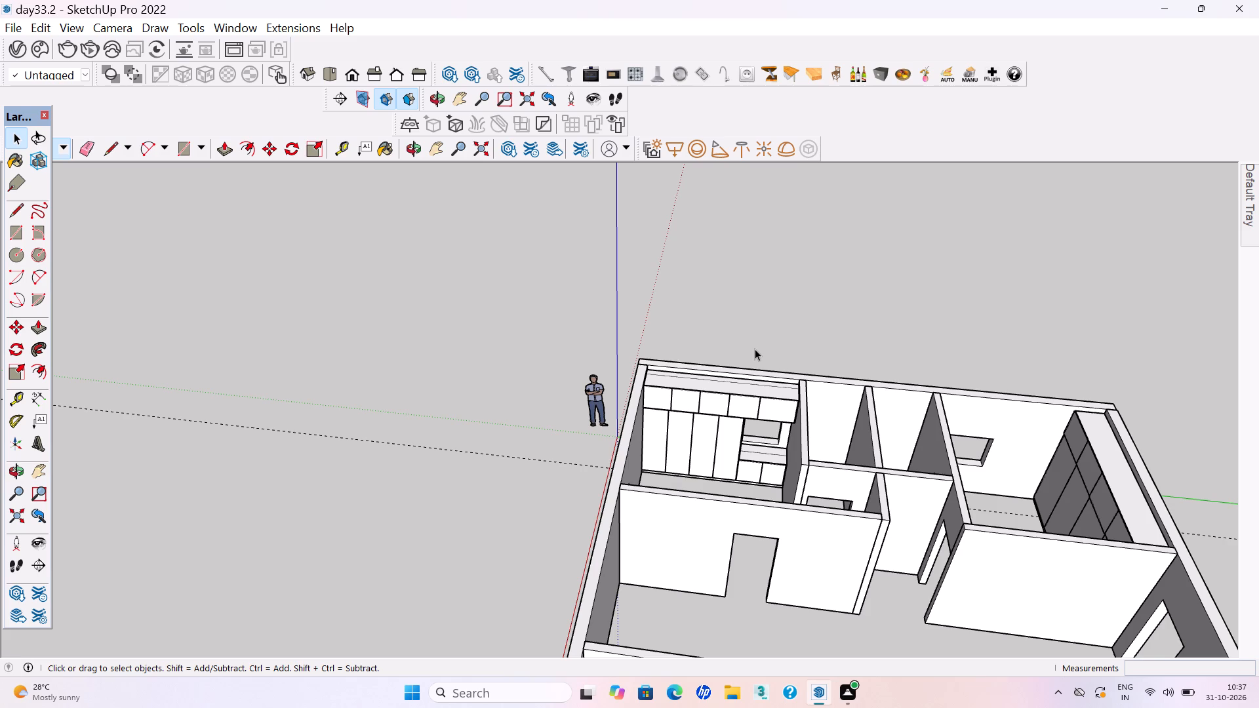
pyautogui.scroll(-8, 754, 368)
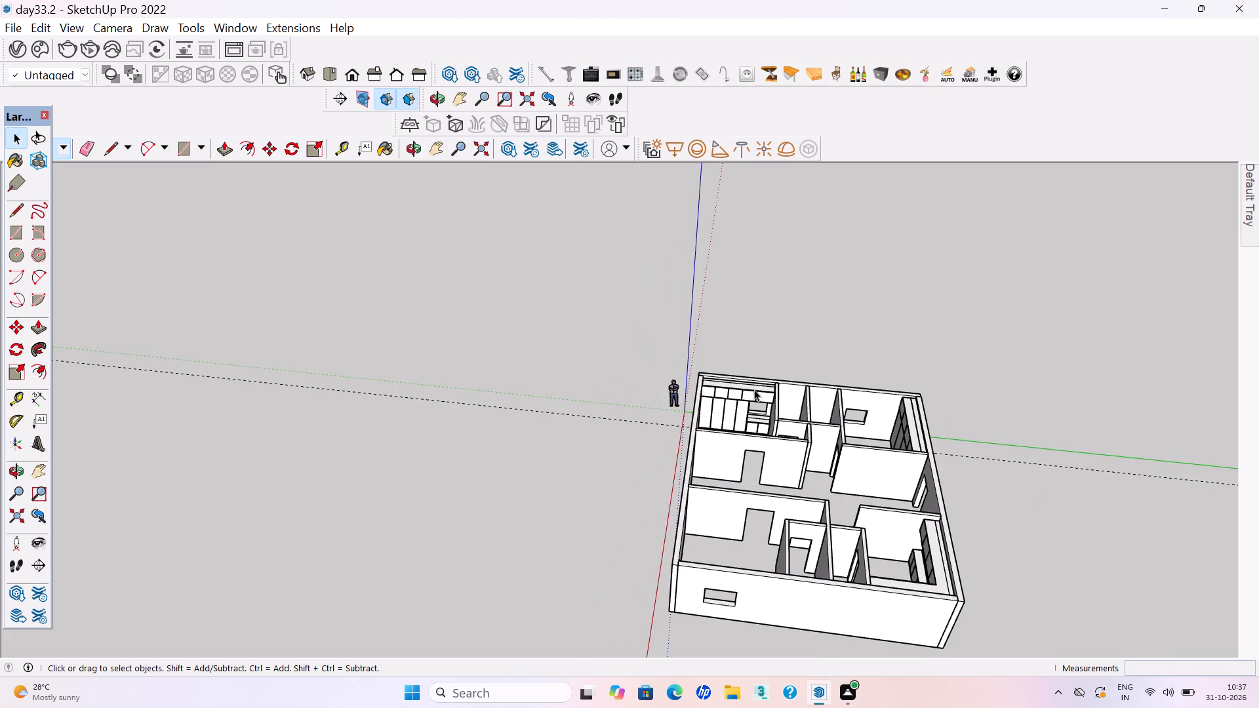
pyautogui.scroll(8, 767, 426)
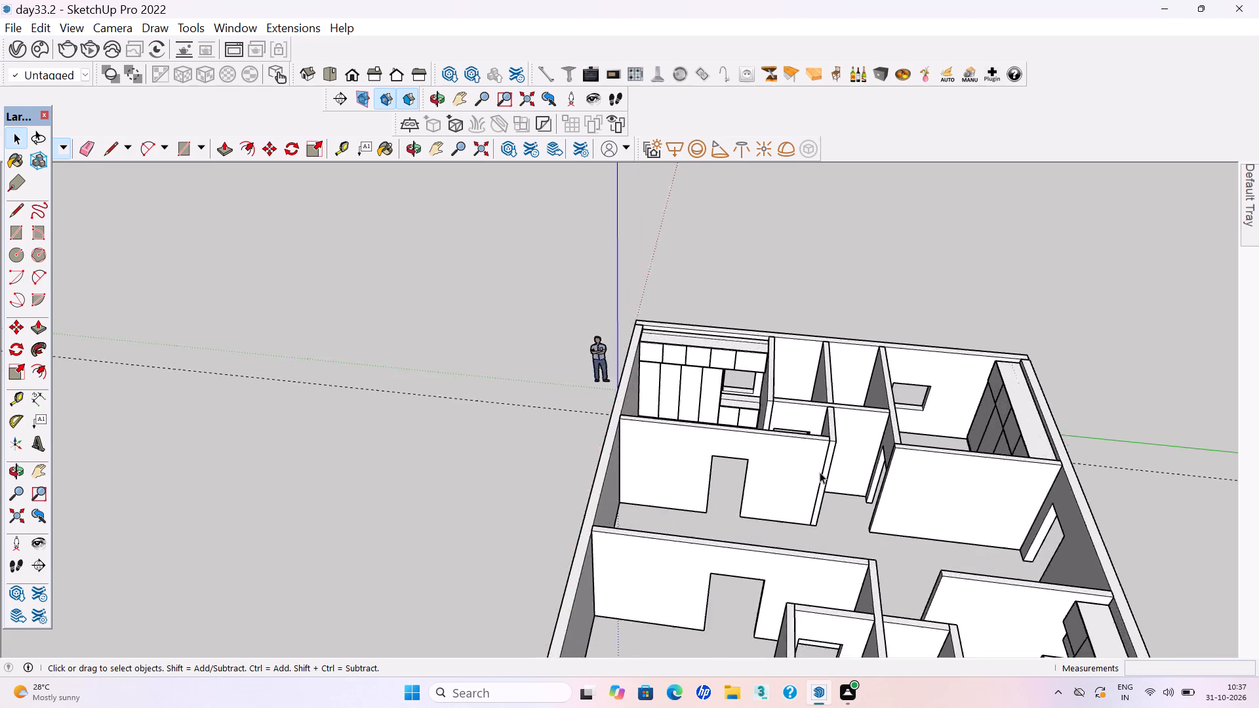
pyautogui.scroll(1, 820, 472)
pyautogui.moveTo(837, 401); pyautogui.dragTo(580, 563, button='middle')
pyautogui.scroll(-10, 860, 235)
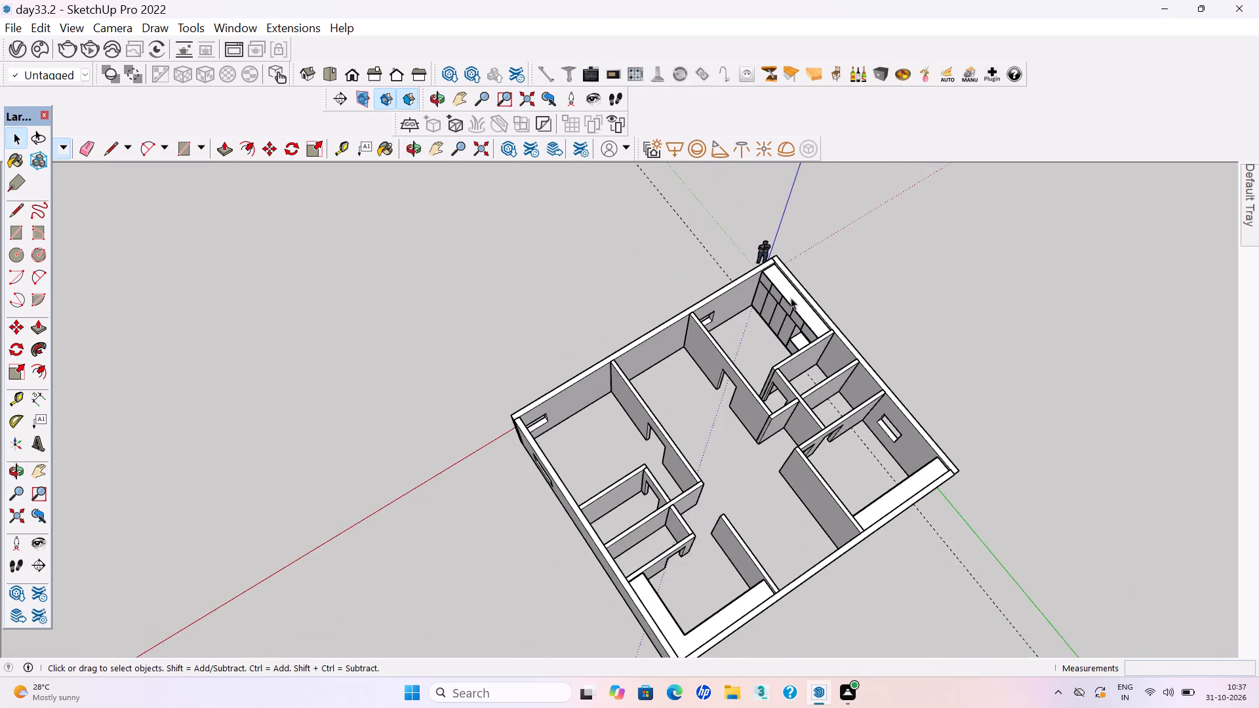
pyautogui.moveTo(732, 351); pyautogui.dragTo(471, 236, button='middle')
pyautogui.scroll(11, 531, 366)
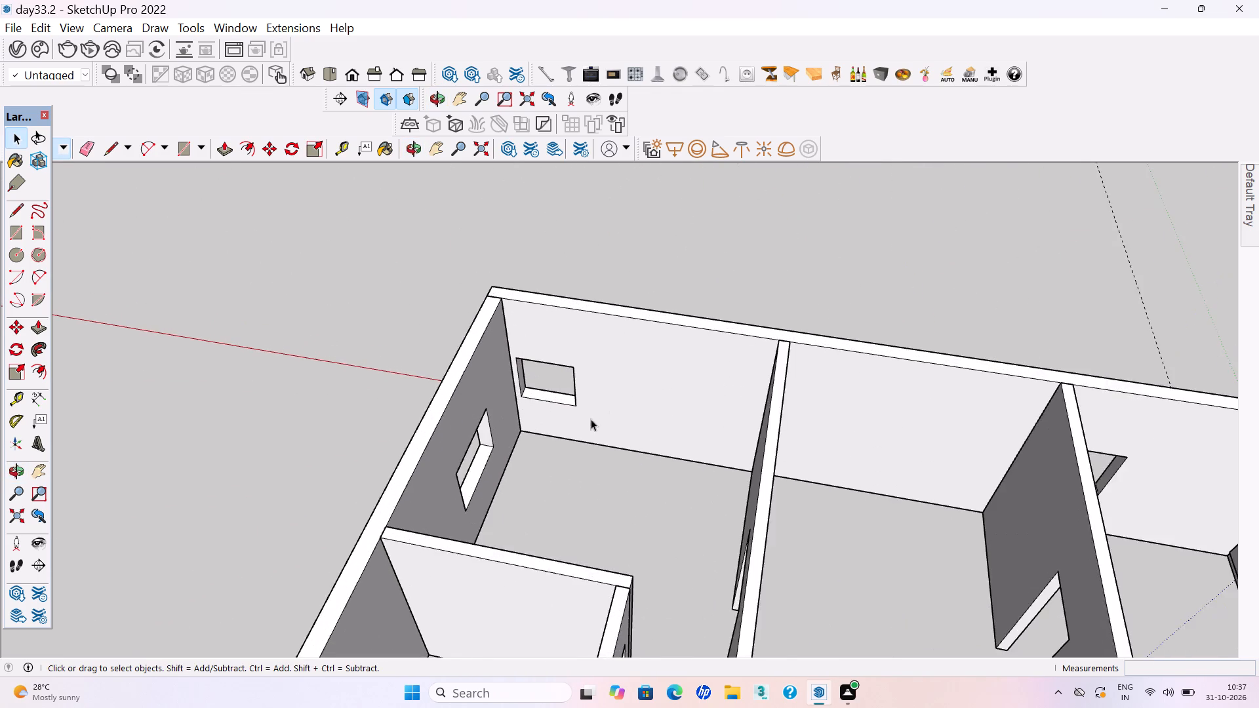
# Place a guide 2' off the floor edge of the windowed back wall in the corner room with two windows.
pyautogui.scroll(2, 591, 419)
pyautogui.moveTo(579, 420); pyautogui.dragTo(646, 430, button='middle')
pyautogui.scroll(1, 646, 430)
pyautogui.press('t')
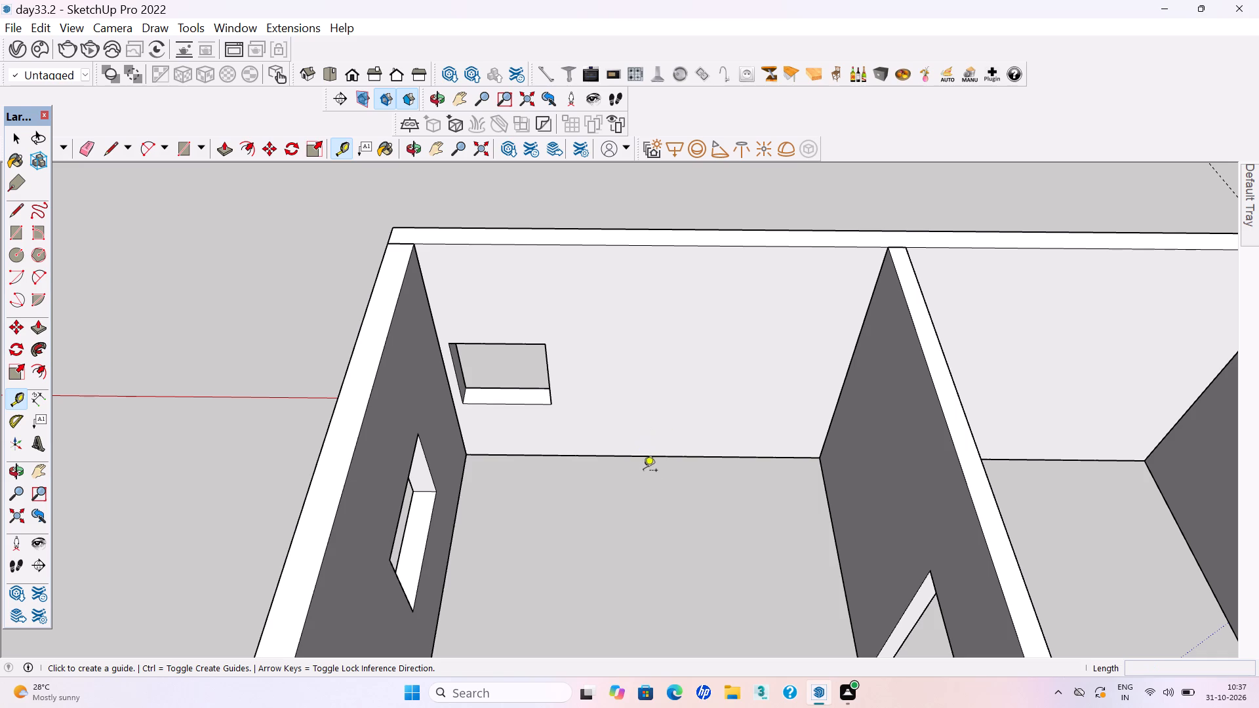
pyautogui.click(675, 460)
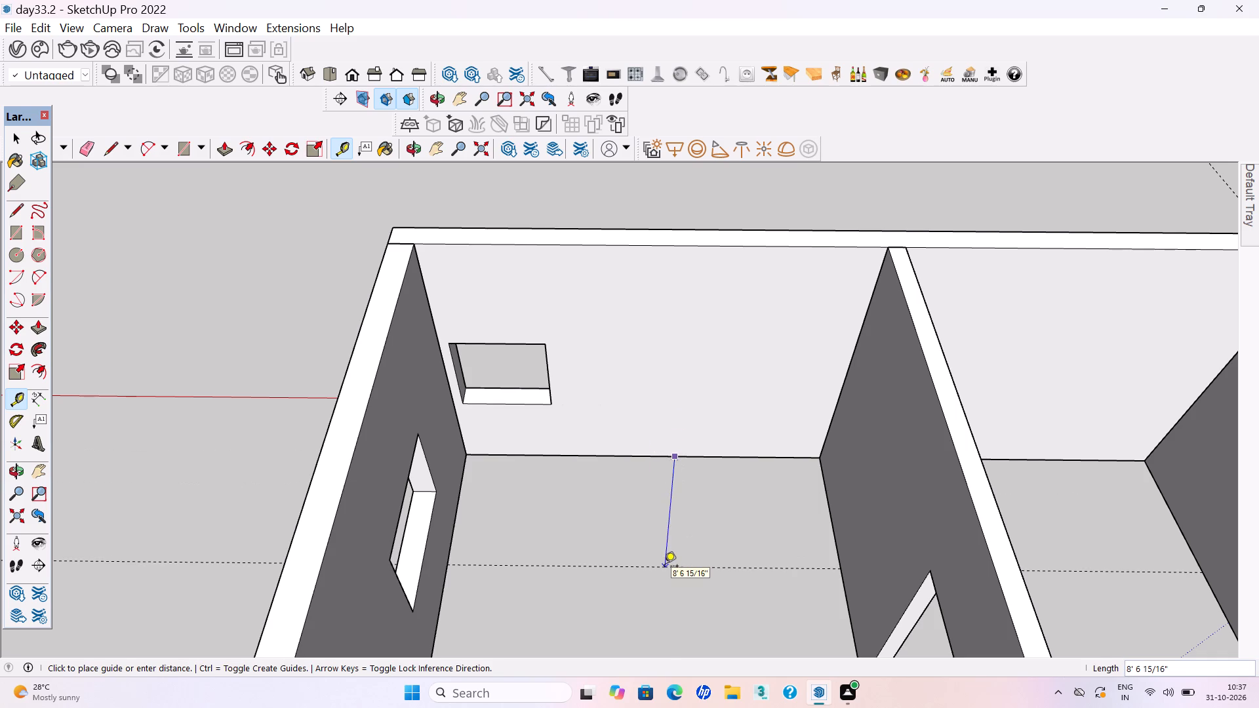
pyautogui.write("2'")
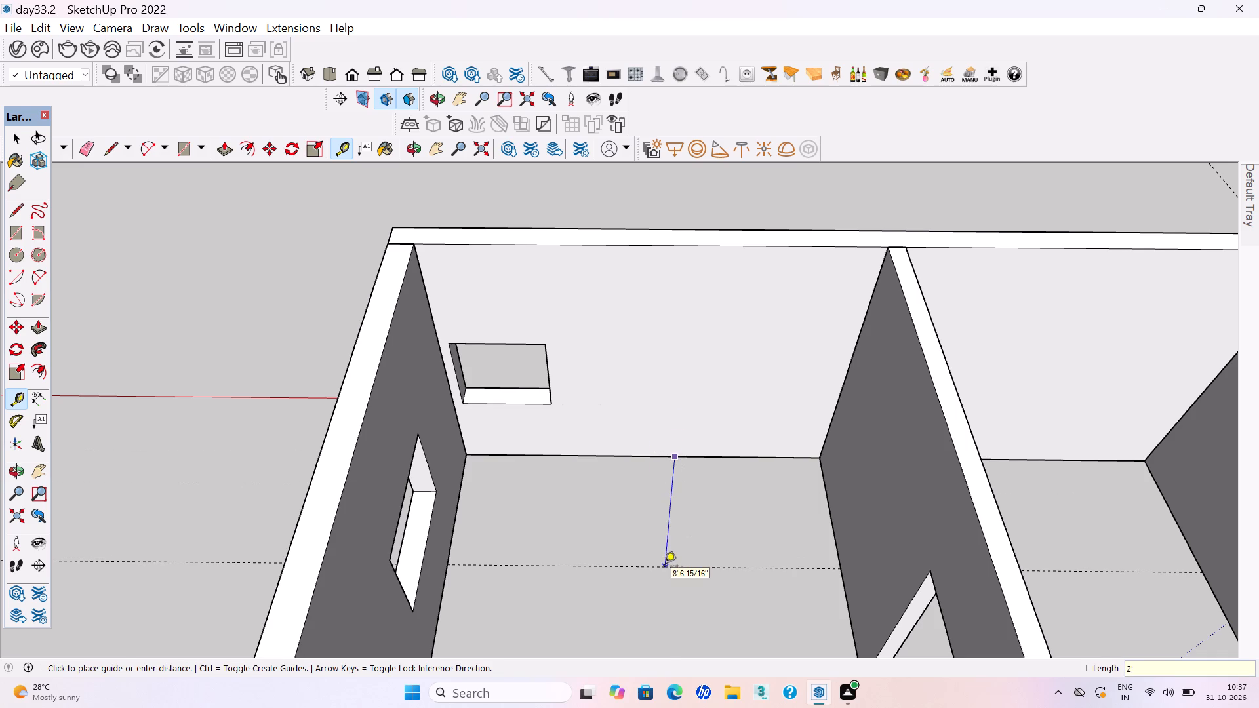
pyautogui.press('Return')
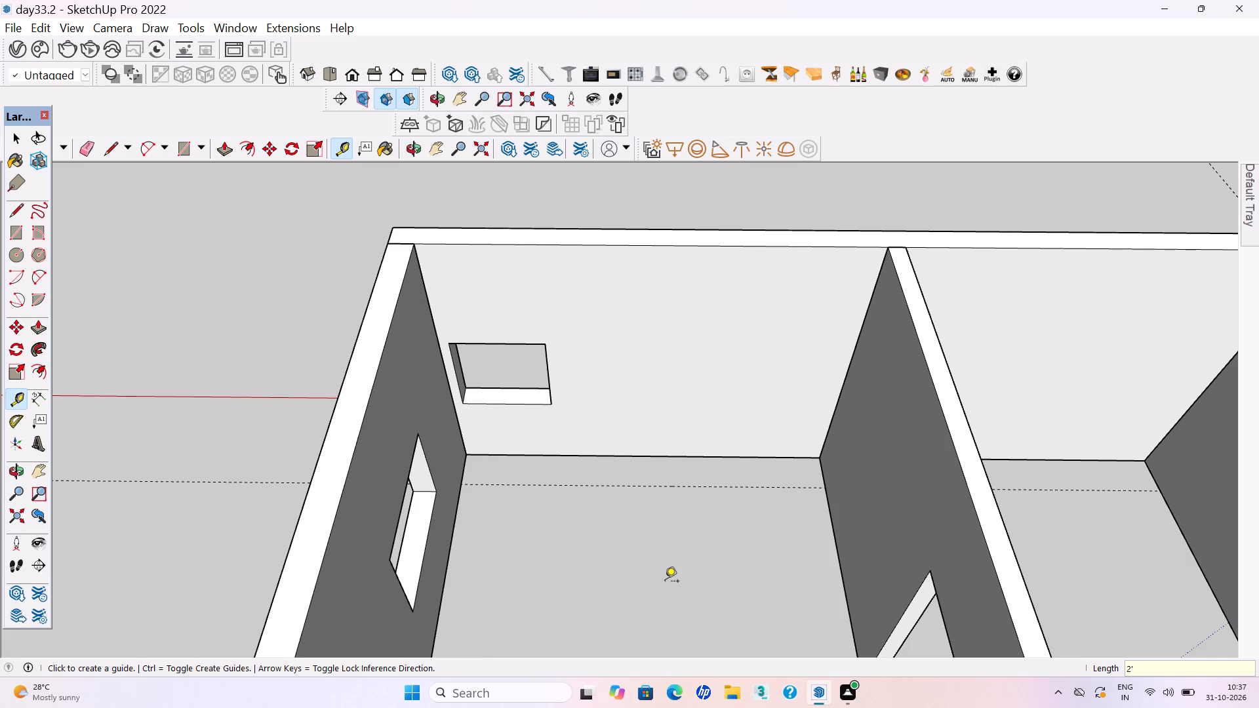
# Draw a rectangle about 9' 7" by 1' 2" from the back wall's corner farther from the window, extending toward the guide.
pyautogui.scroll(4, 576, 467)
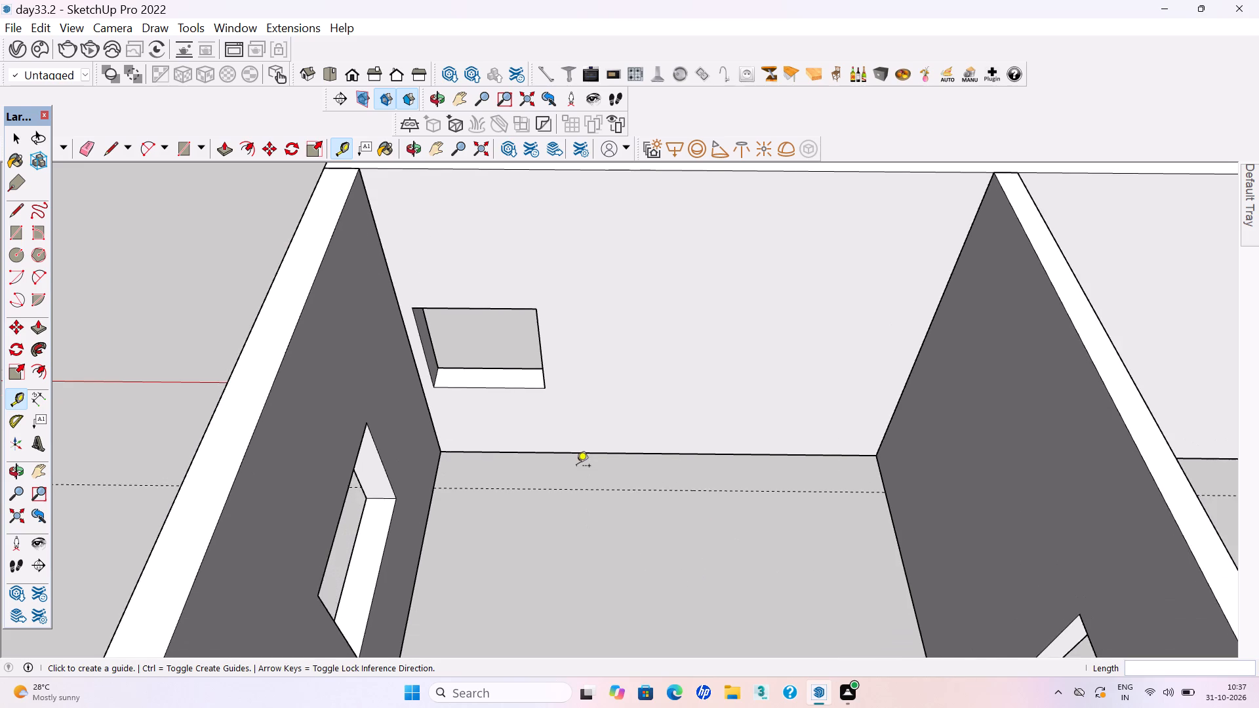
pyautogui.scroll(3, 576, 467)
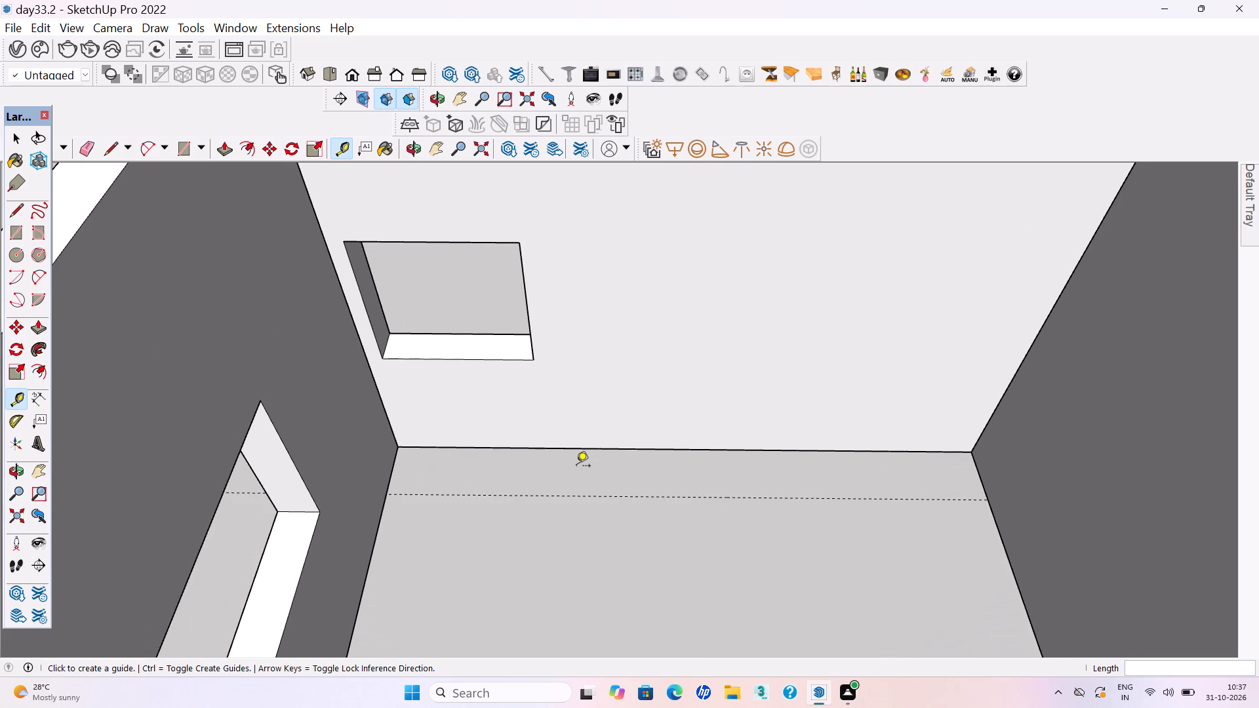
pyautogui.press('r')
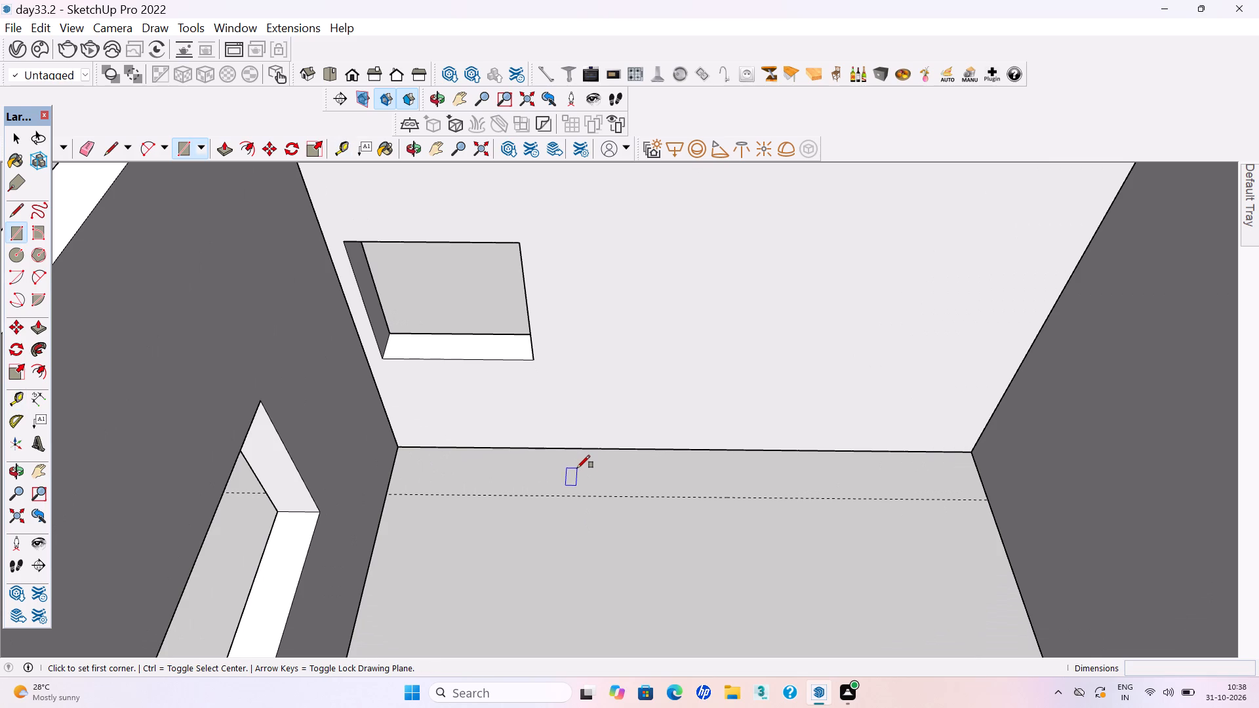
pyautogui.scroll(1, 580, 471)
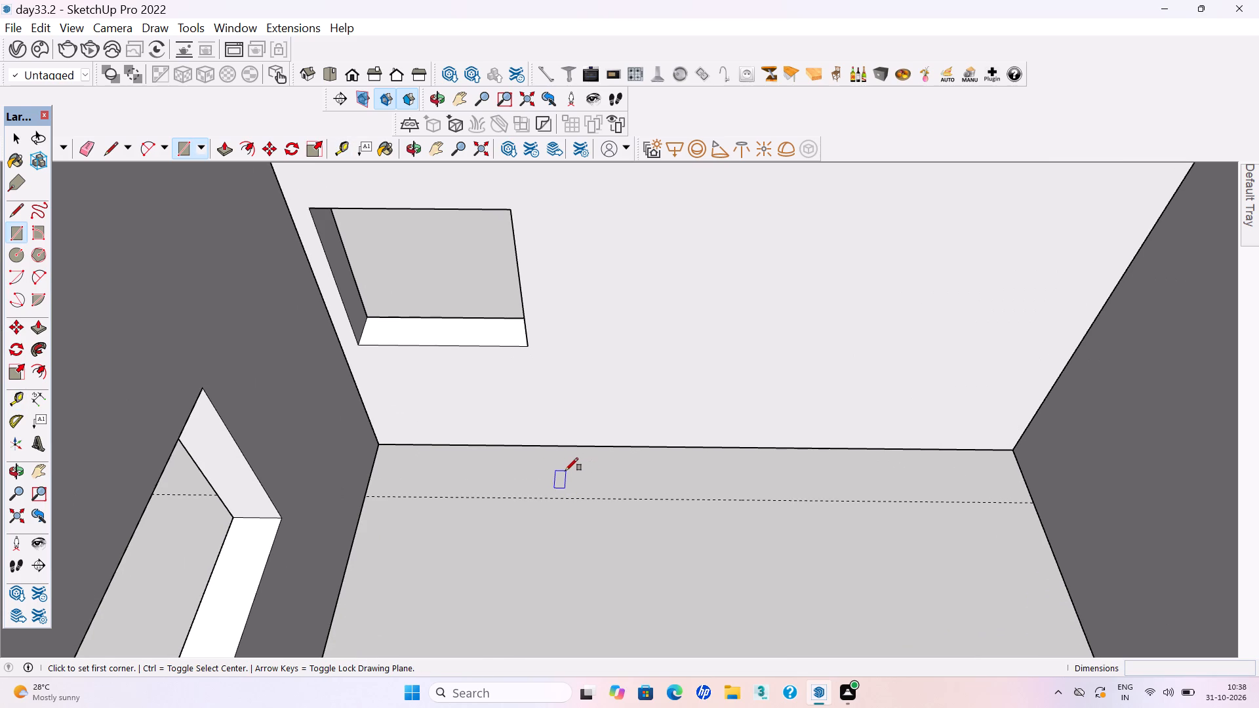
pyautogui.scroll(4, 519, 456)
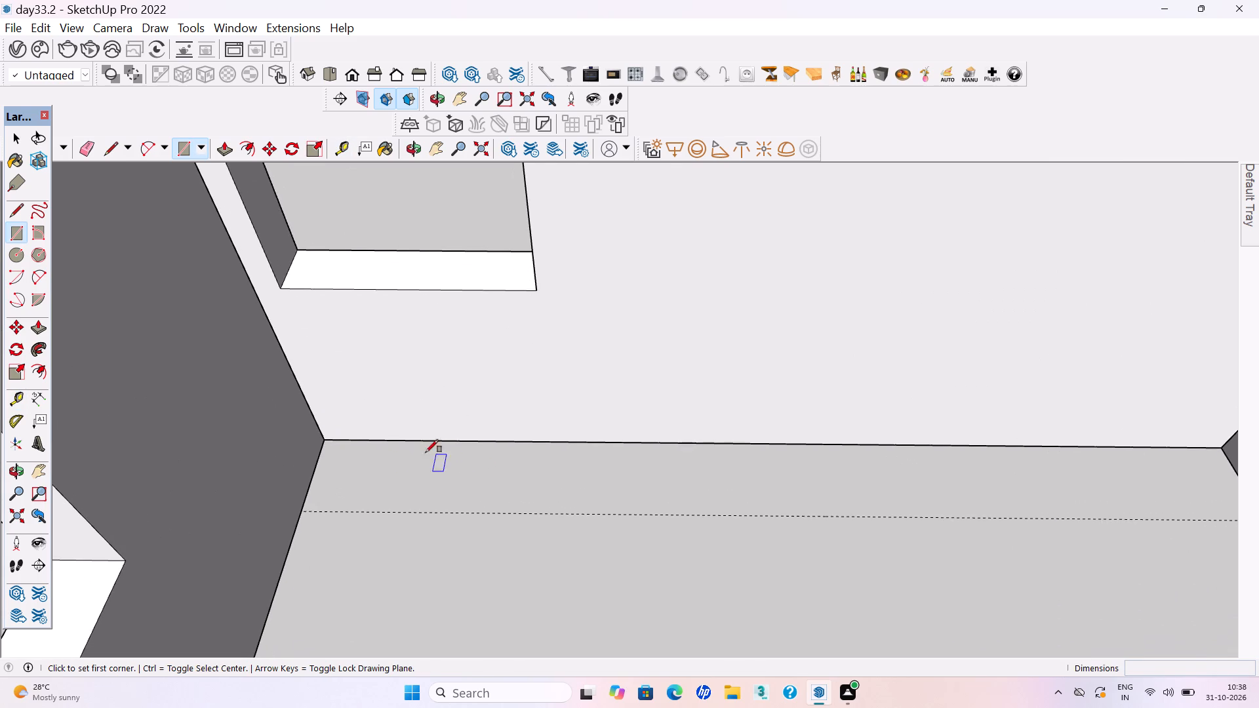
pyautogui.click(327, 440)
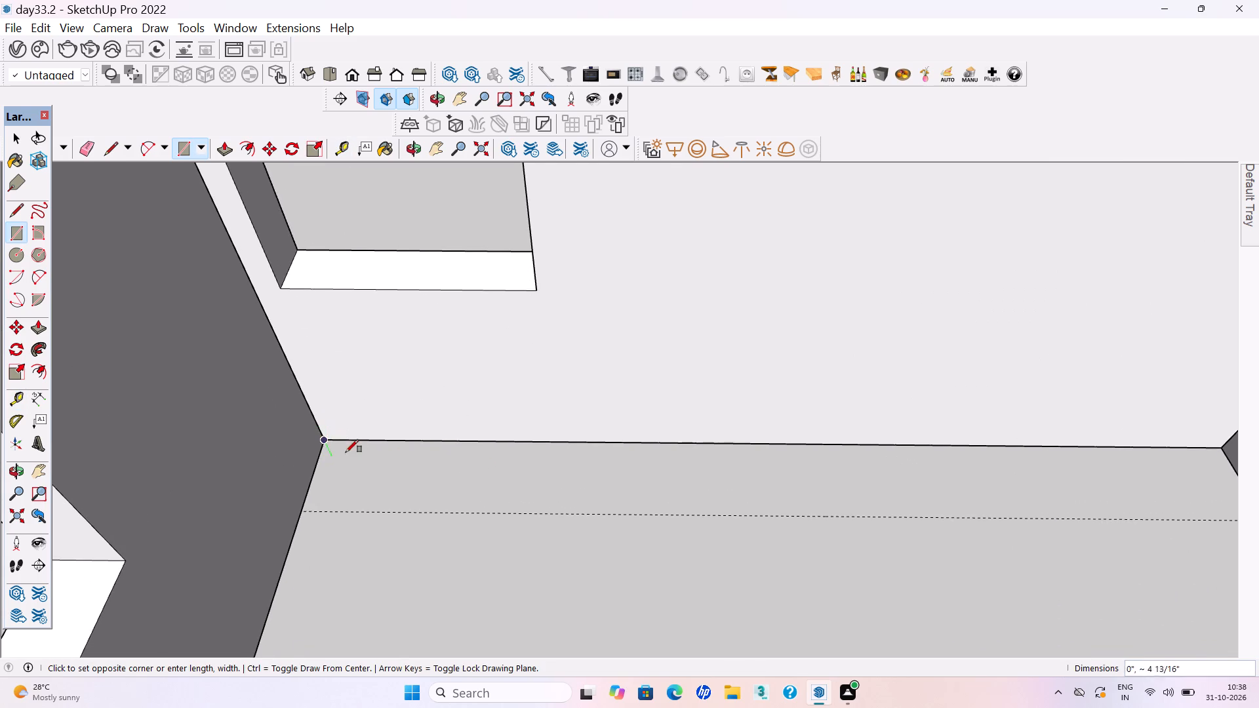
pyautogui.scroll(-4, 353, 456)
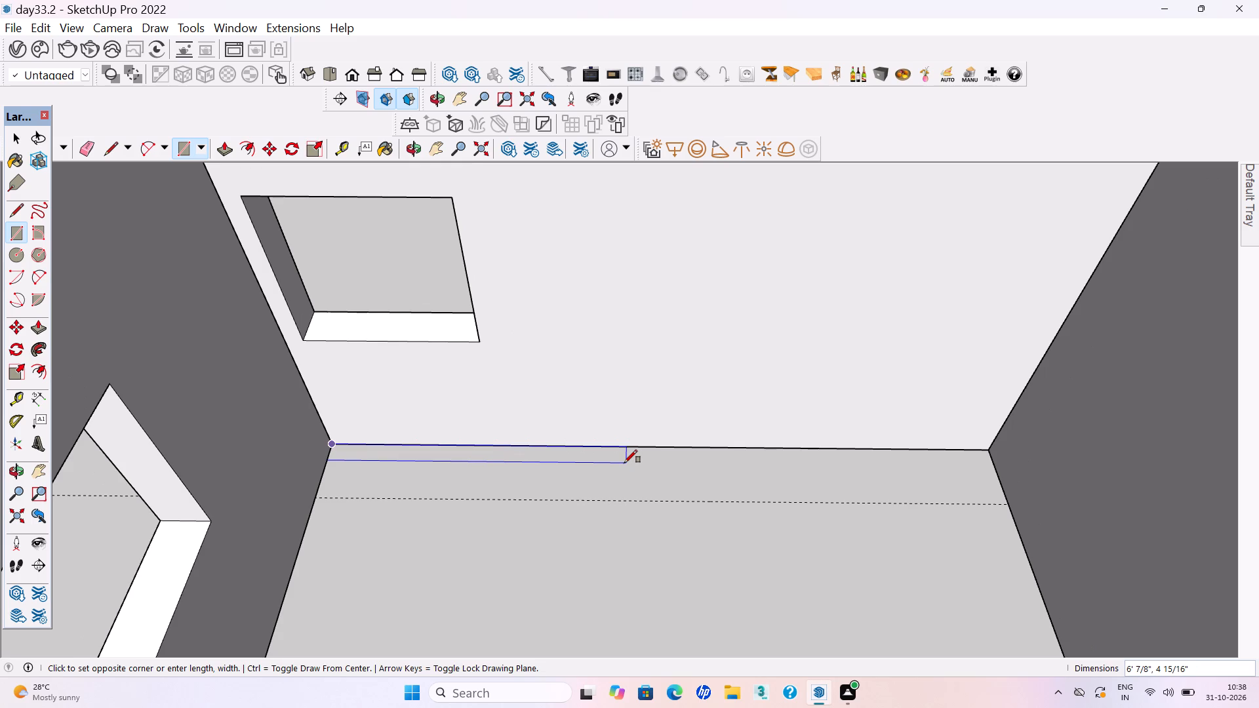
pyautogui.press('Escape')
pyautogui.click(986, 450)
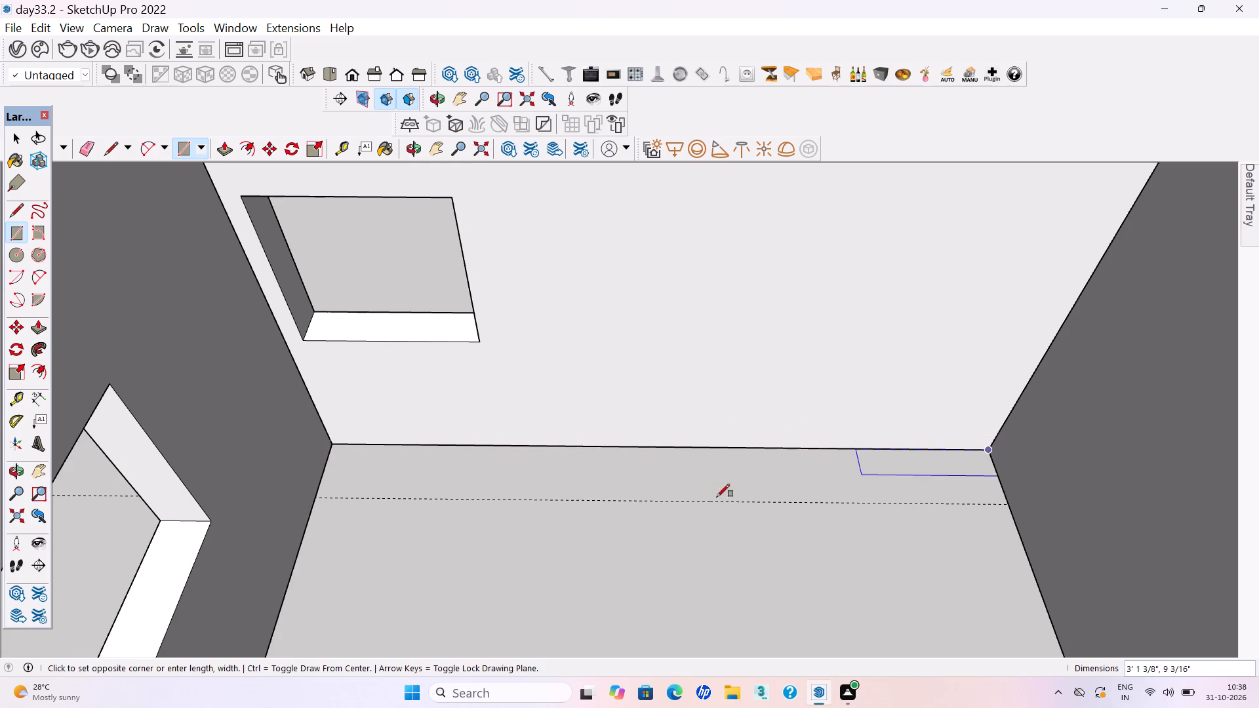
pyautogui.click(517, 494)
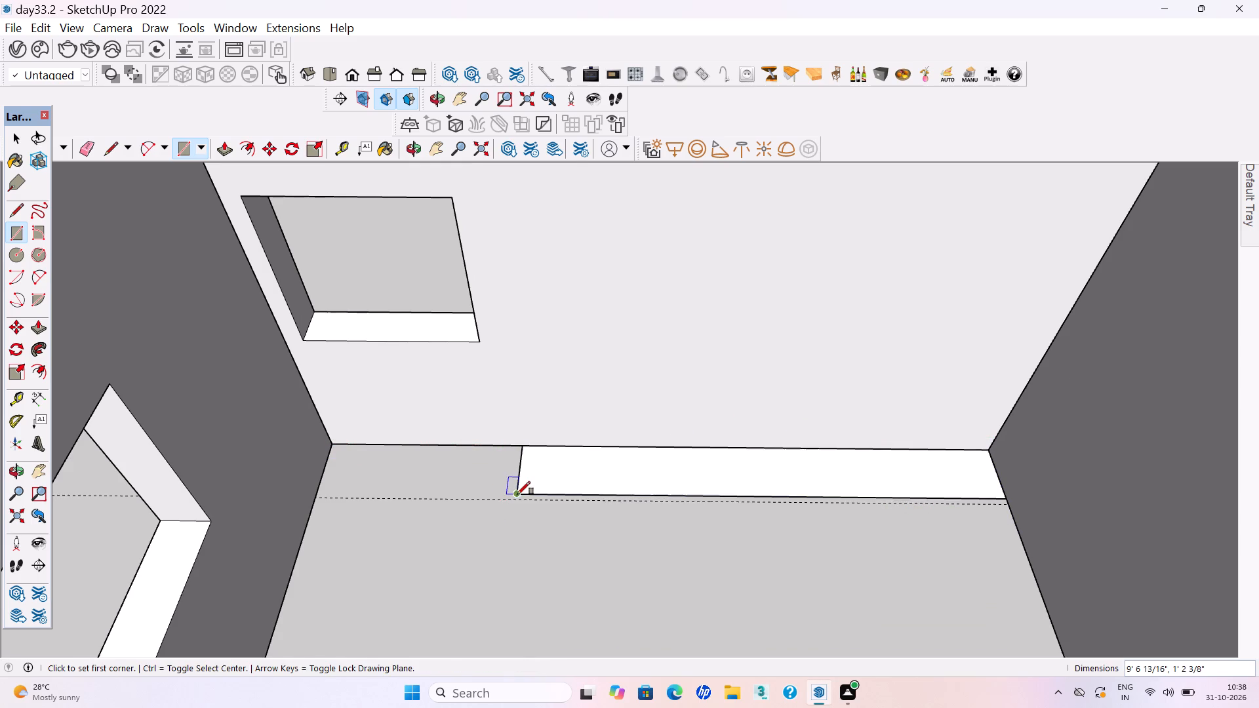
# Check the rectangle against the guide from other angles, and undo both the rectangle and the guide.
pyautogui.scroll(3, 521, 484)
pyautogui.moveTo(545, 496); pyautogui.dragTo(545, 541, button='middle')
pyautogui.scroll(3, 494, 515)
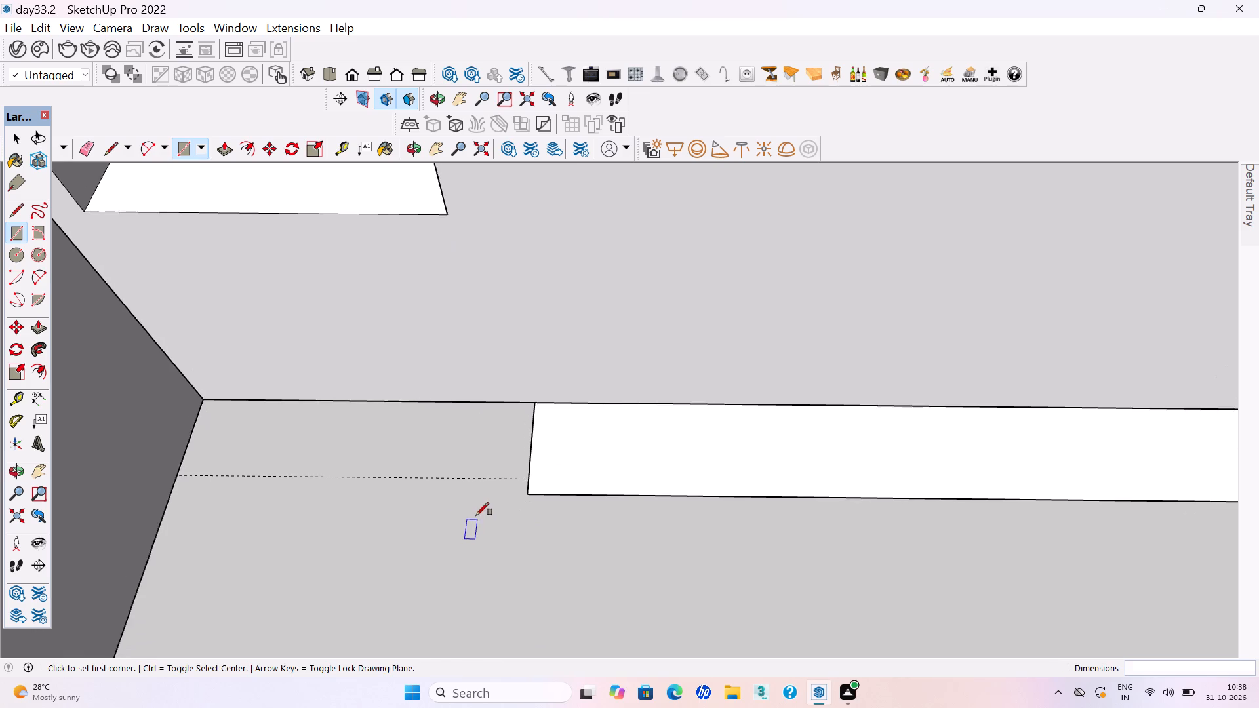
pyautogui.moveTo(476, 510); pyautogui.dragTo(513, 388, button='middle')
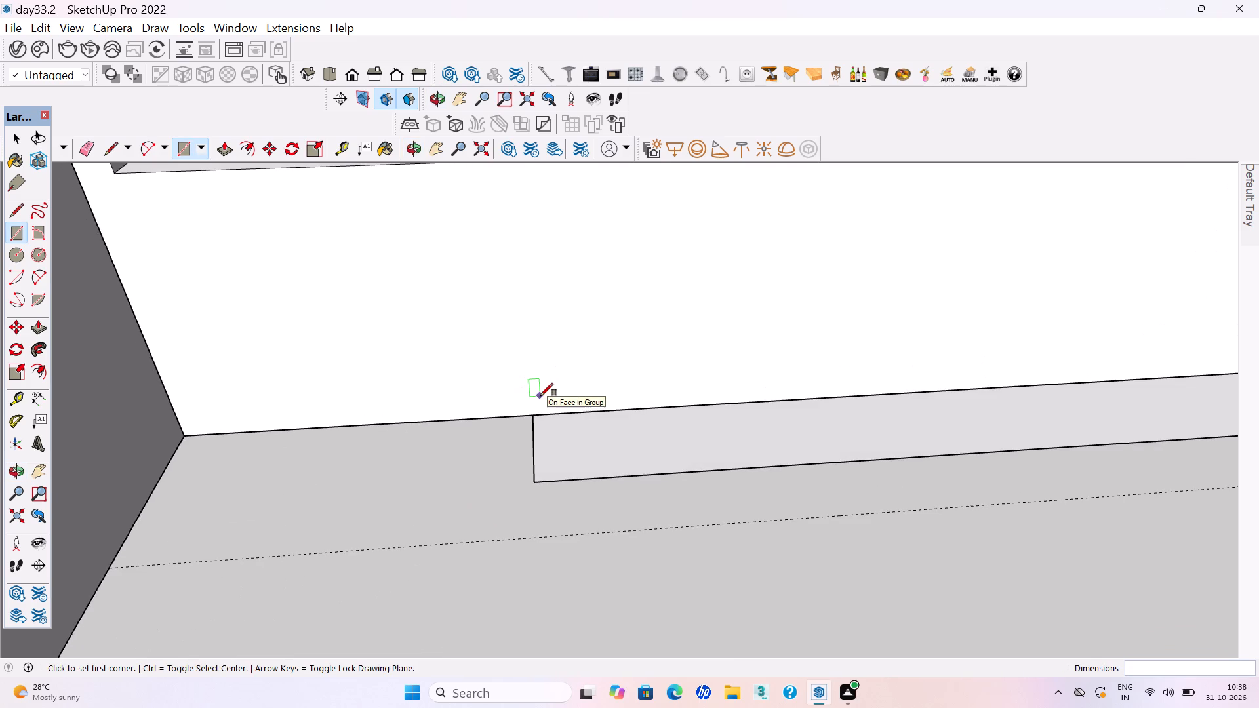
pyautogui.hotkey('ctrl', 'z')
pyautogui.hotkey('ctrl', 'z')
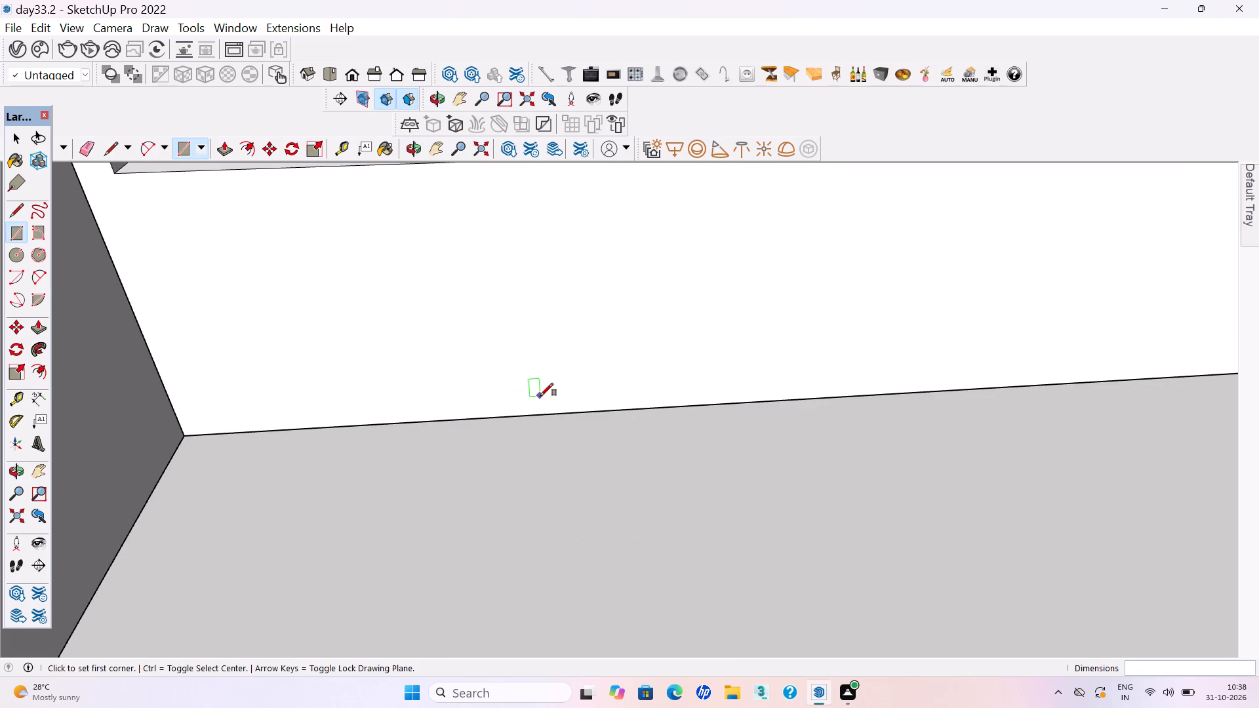
# Place a guide along the floor 2' from the back wall's floor edge, measured in the green direction.
pyautogui.press('t')
pyautogui.scroll(-5, 545, 397)
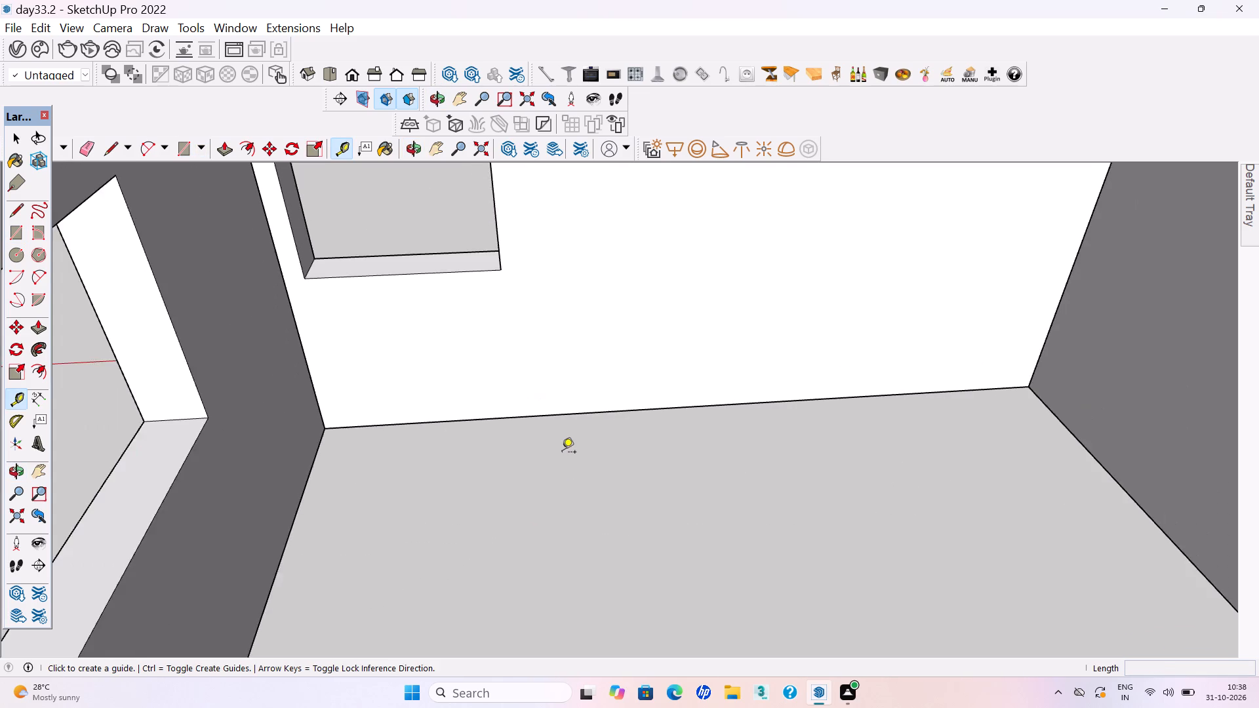
pyautogui.scroll(-3, 562, 453)
pyautogui.click(600, 421)
pyautogui.moveTo(600, 472); pyautogui.dragTo(547, 541, button='middle')
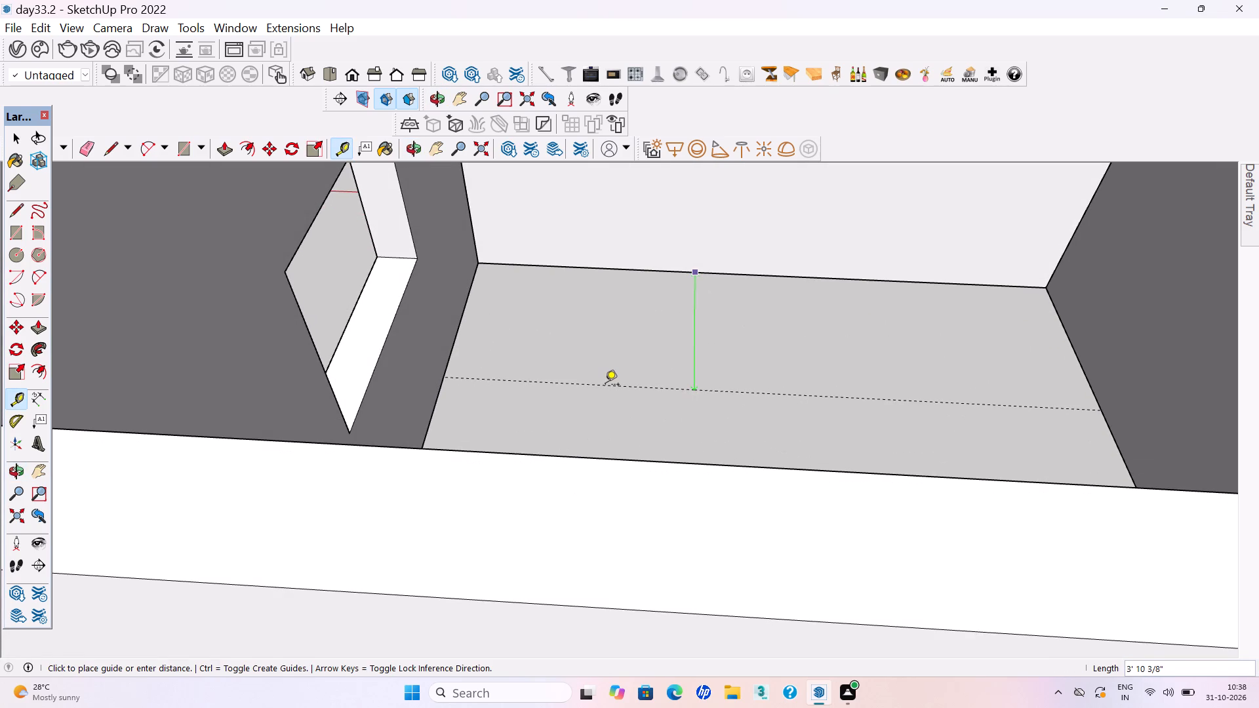
pyautogui.write("2'")
pyautogui.press('Return')
# Draw a 13' 6" by 2' floor rectangle along the back wall, from the window-side corner to the guide at the partition wall.
pyautogui.press('r')
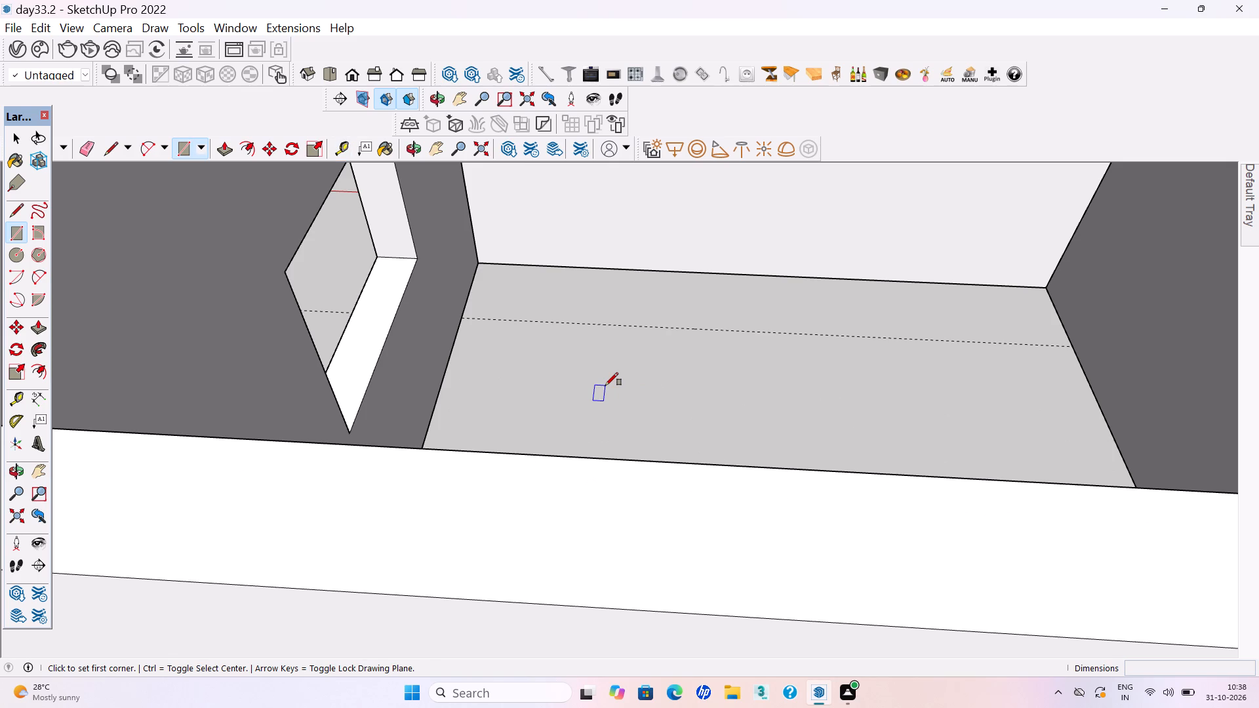
pyautogui.scroll(-10, 612, 461)
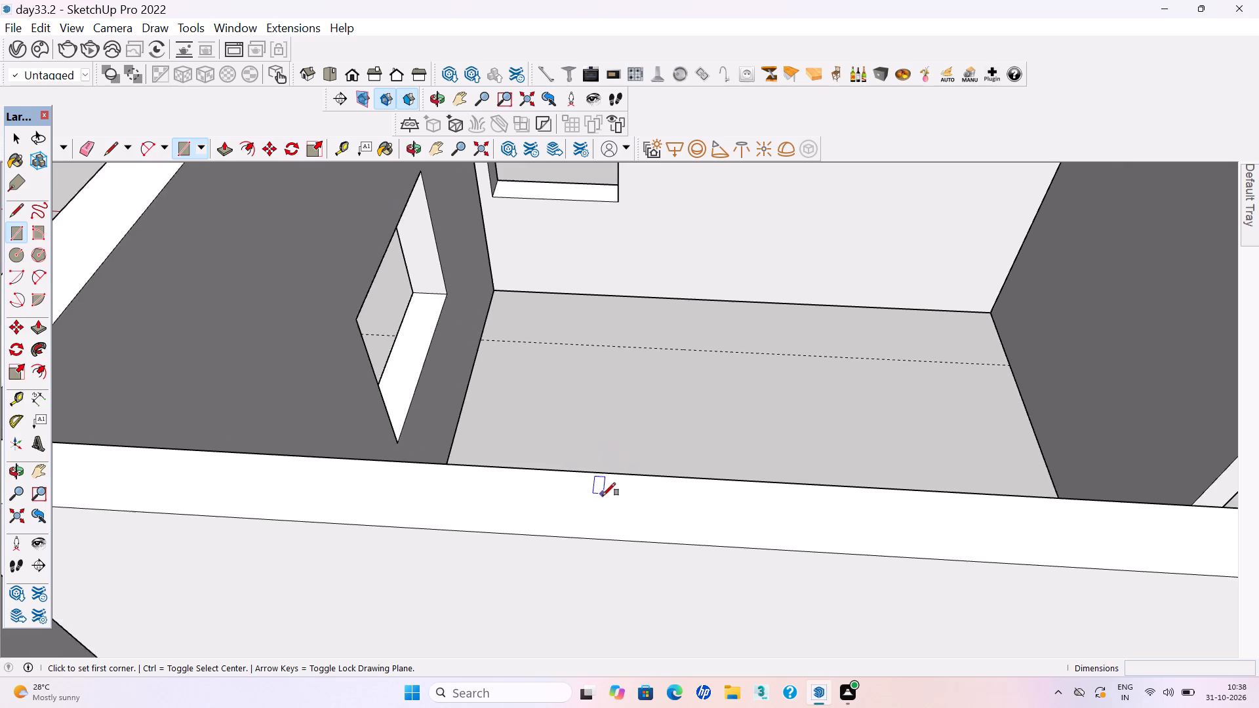
pyautogui.scroll(-19, 603, 496)
pyautogui.scroll(-11, 601, 549)
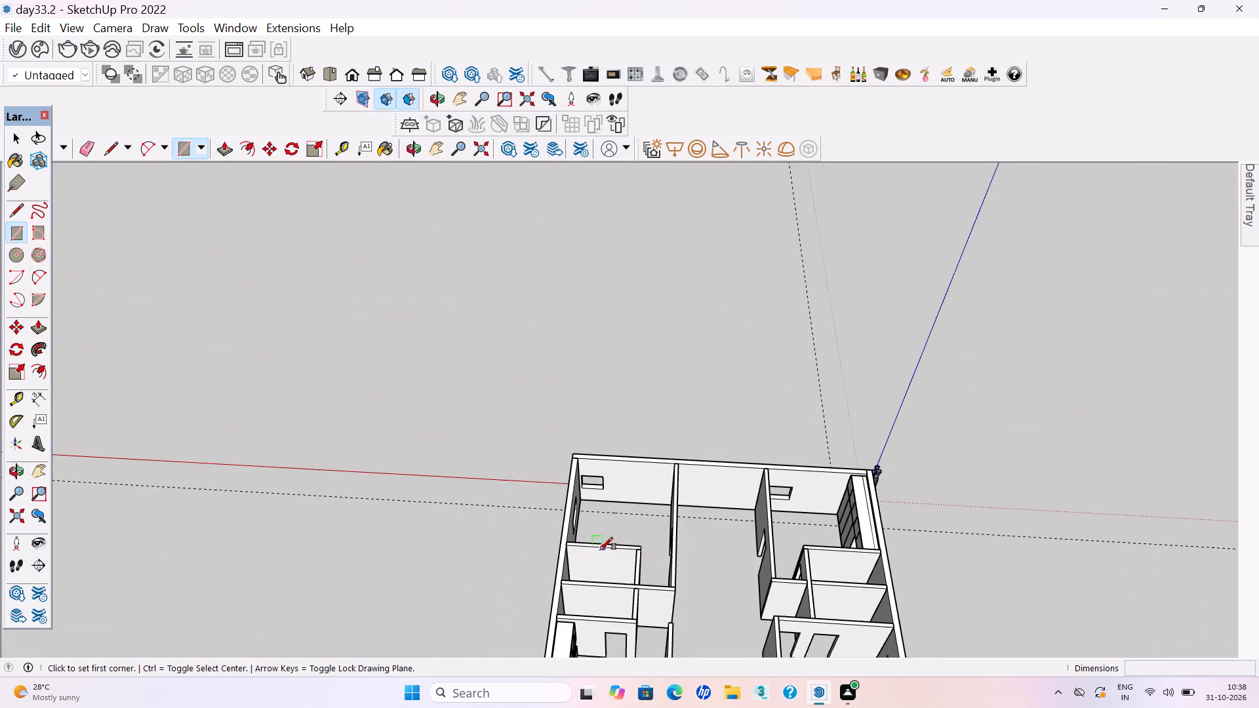
pyautogui.moveTo(586, 434); pyautogui.dragTo(585, 521, button='middle')
pyautogui.scroll(10, 581, 448)
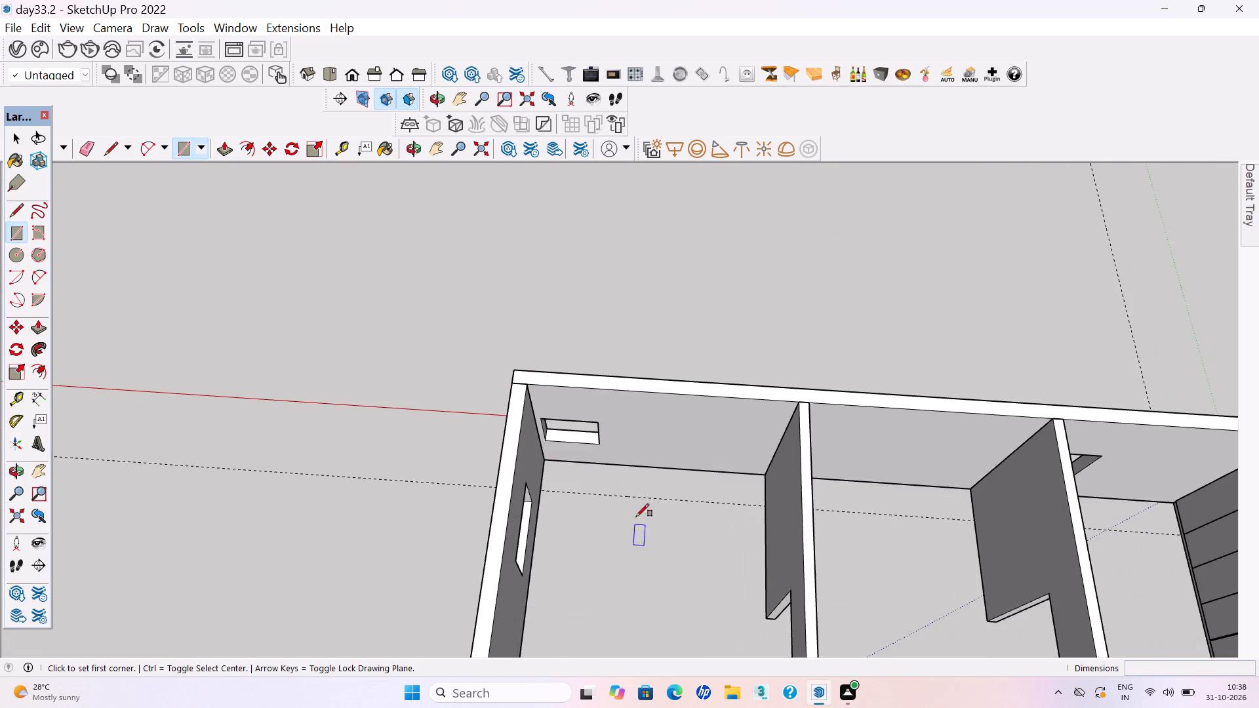
pyautogui.scroll(16, 597, 484)
pyautogui.click(510, 433)
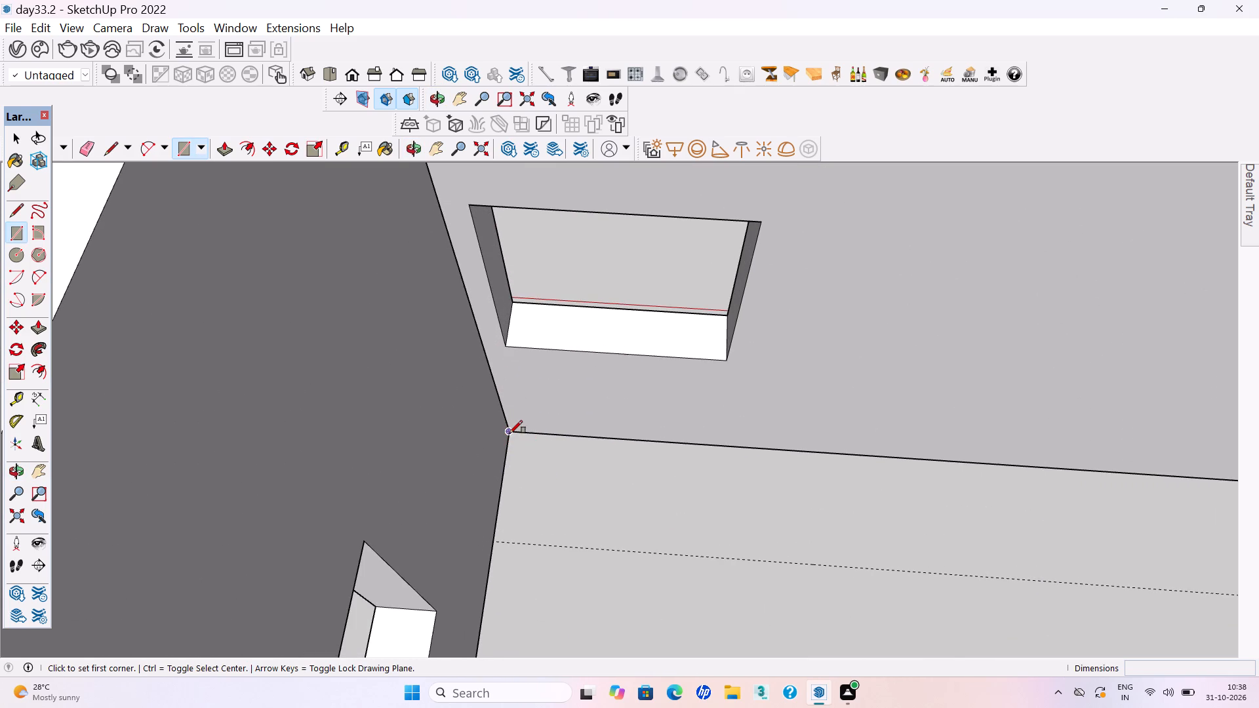
pyautogui.scroll(-10, 459, 498)
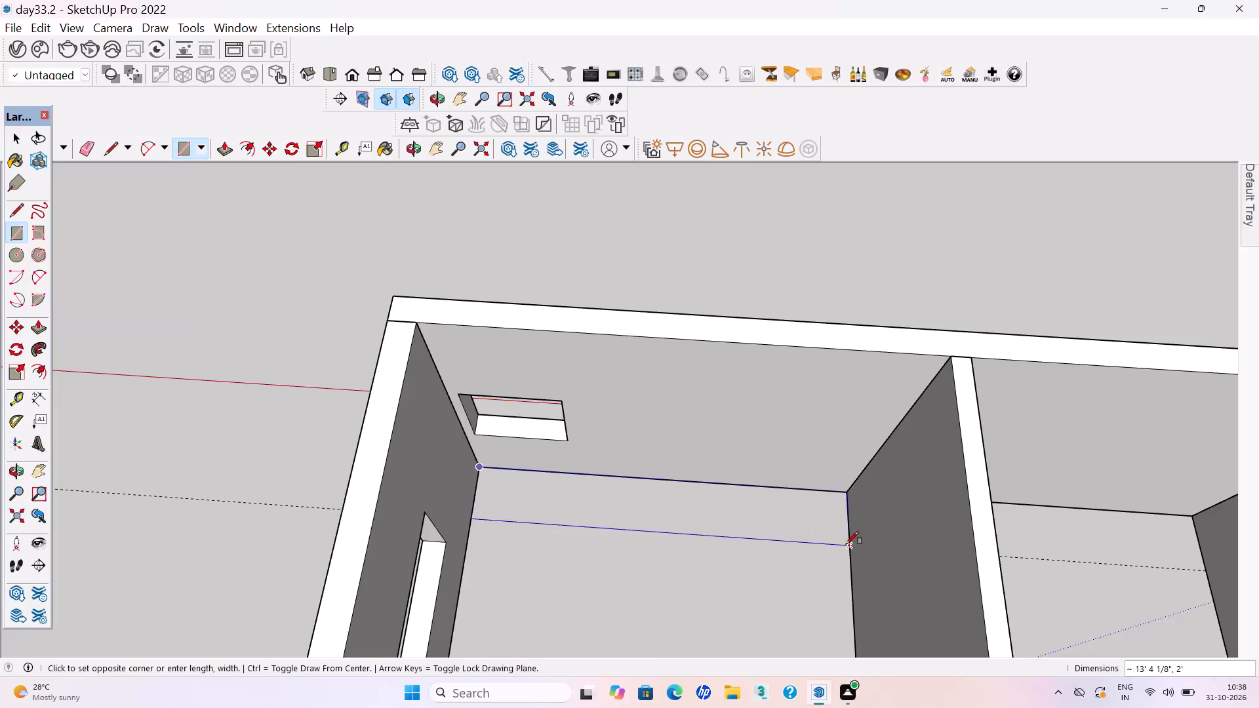
pyautogui.click(847, 544)
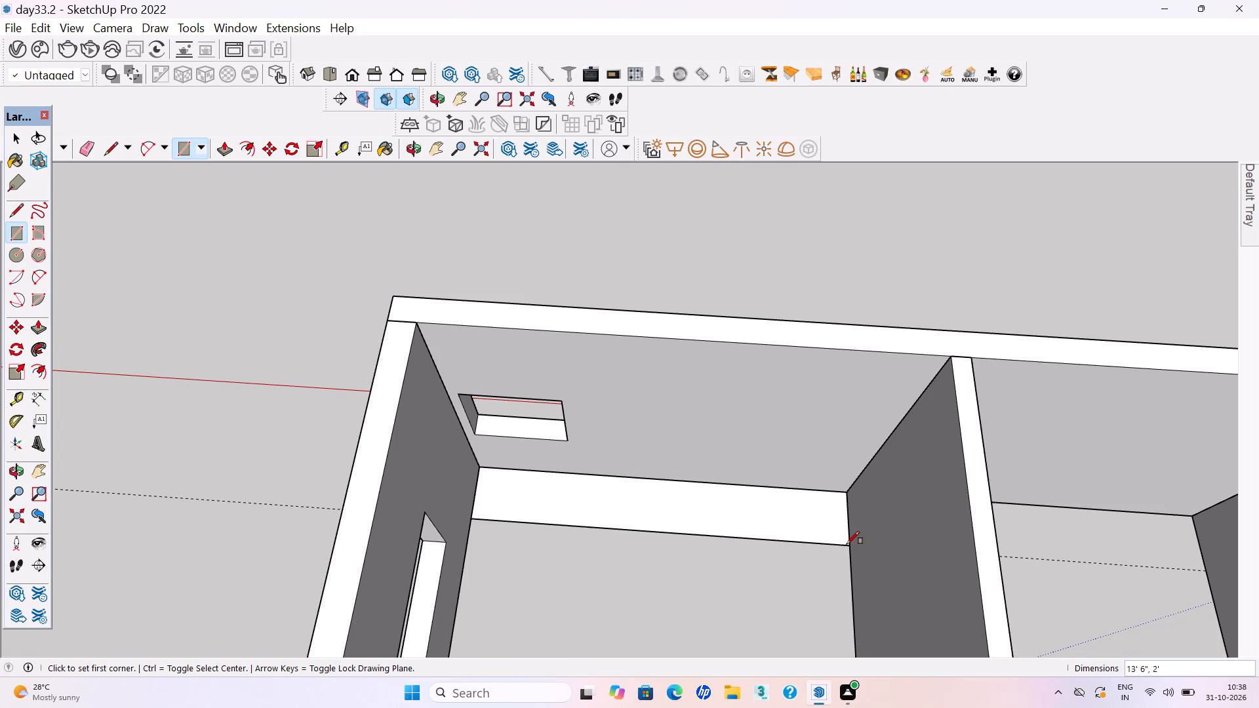
# Make the floor rectangle along the back wall, including its edges, a group.
pyautogui.press('space')
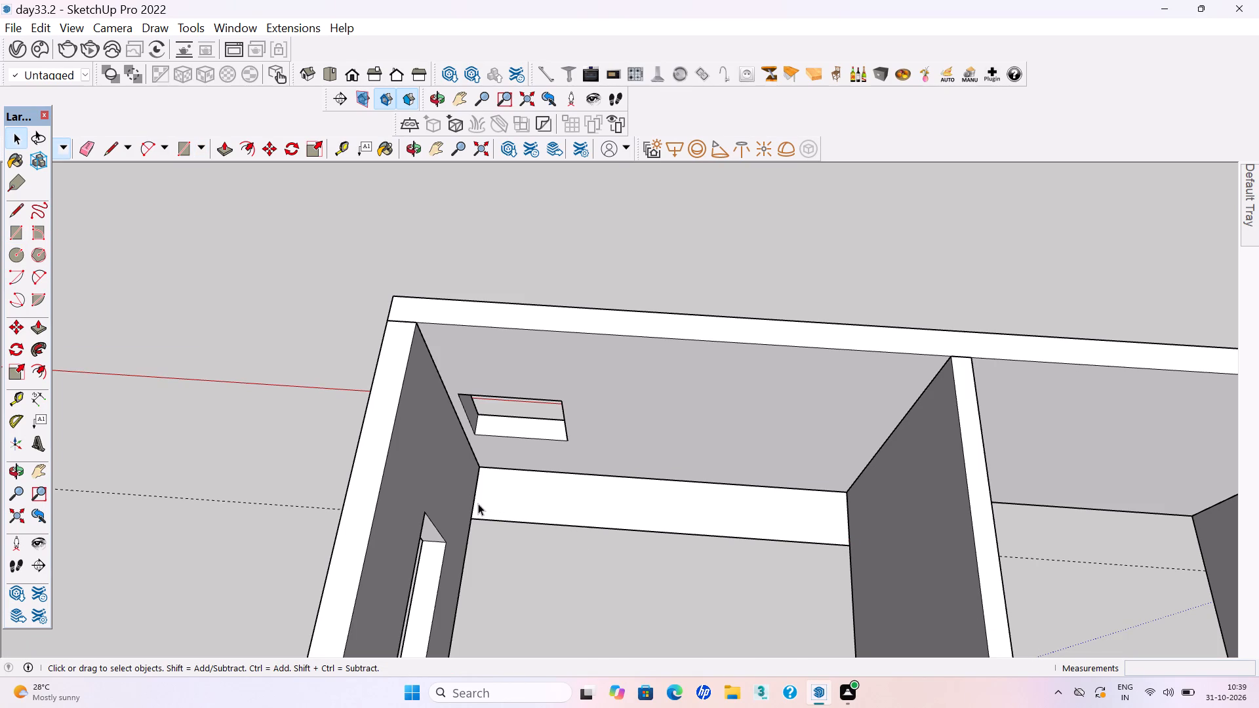
pyautogui.doubleClick(511, 505)
pyautogui.rightClick(511, 505)
pyautogui.click(561, 319)
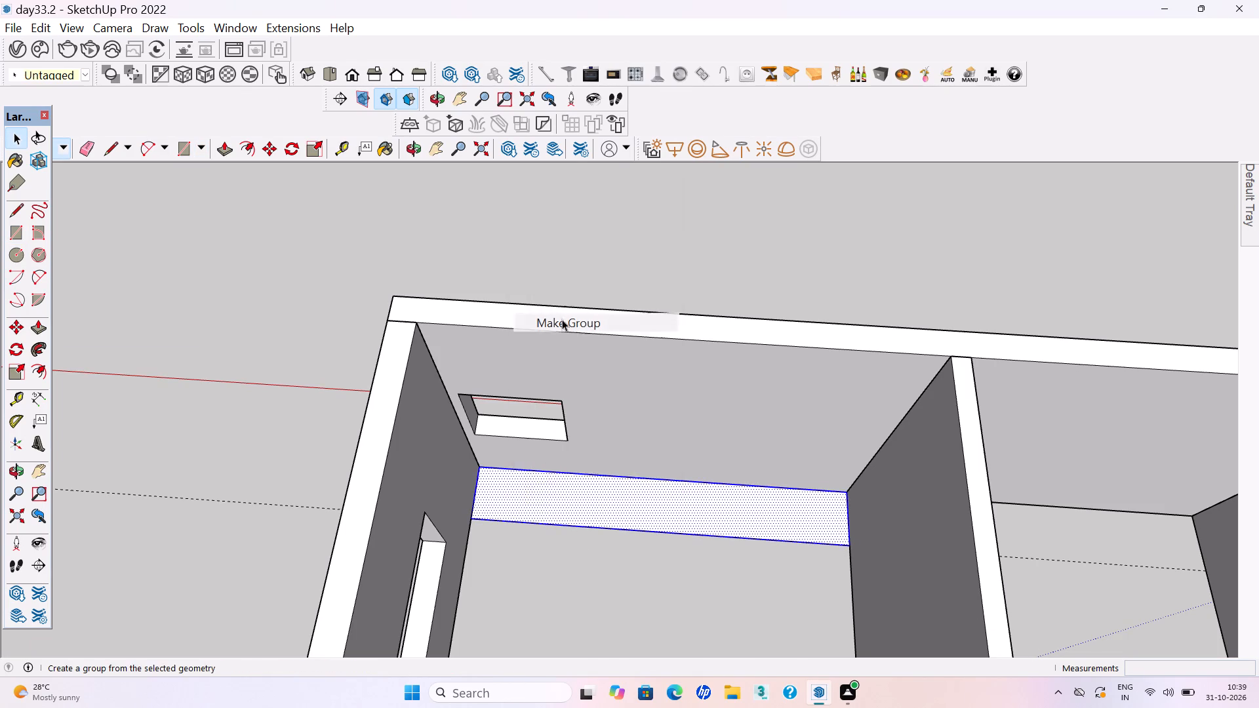
# Scale the rectangle group's length to about 0.76, shortening it from the window side and keeping the partition-wall end fixed.
pyautogui.press('s')
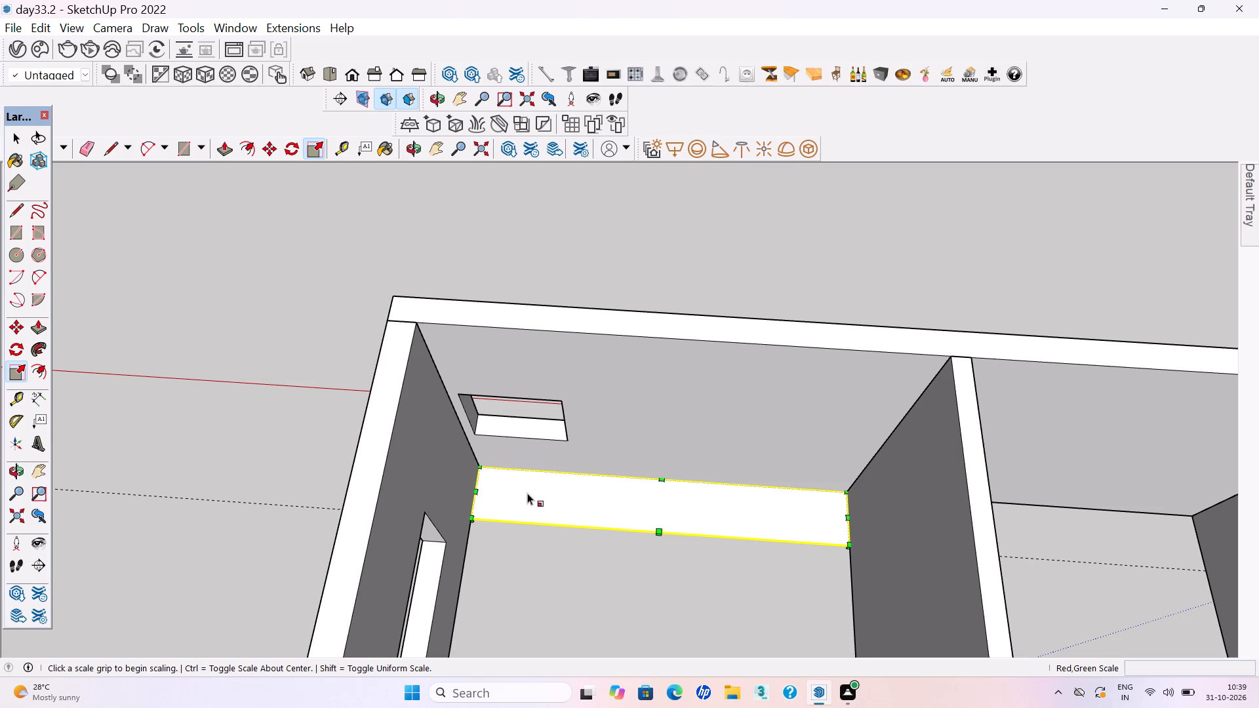
pyautogui.click(473, 494)
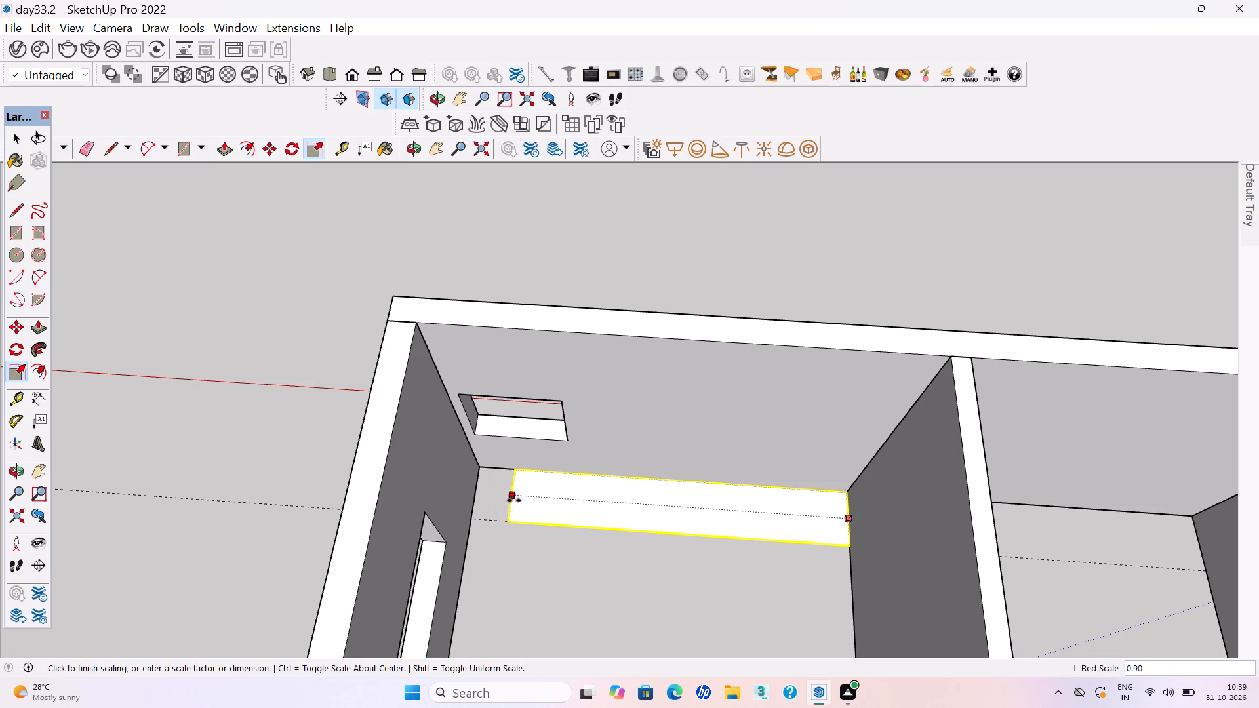
pyautogui.click(561, 502)
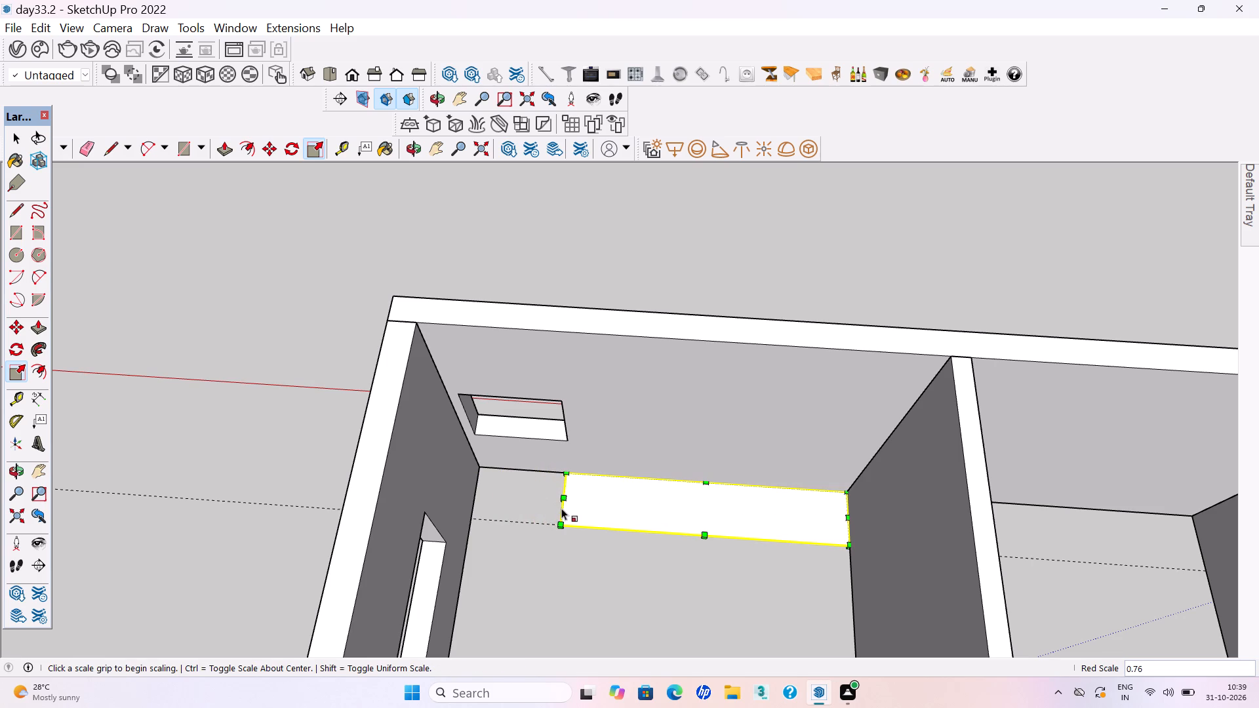
pyautogui.press('space')
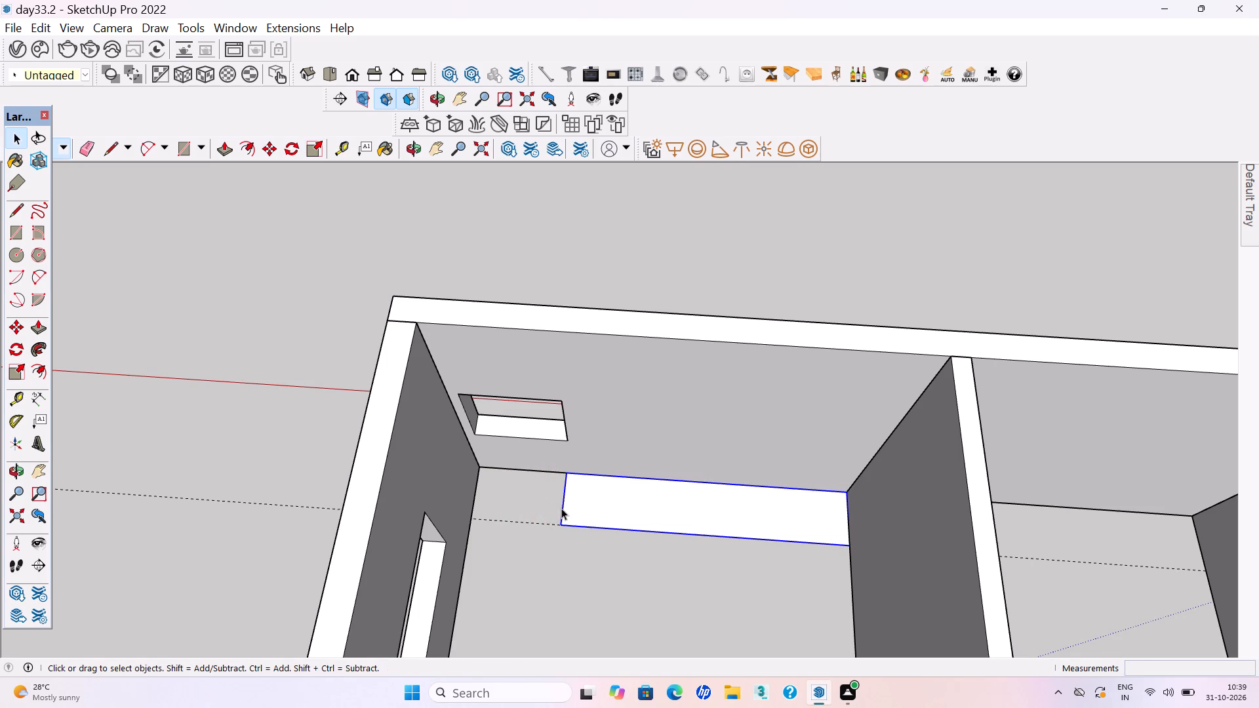
# Open the rectangle group and pull its face up 3" to form the base slab.
pyautogui.doubleClick(607, 513)
pyautogui.click(609, 516)
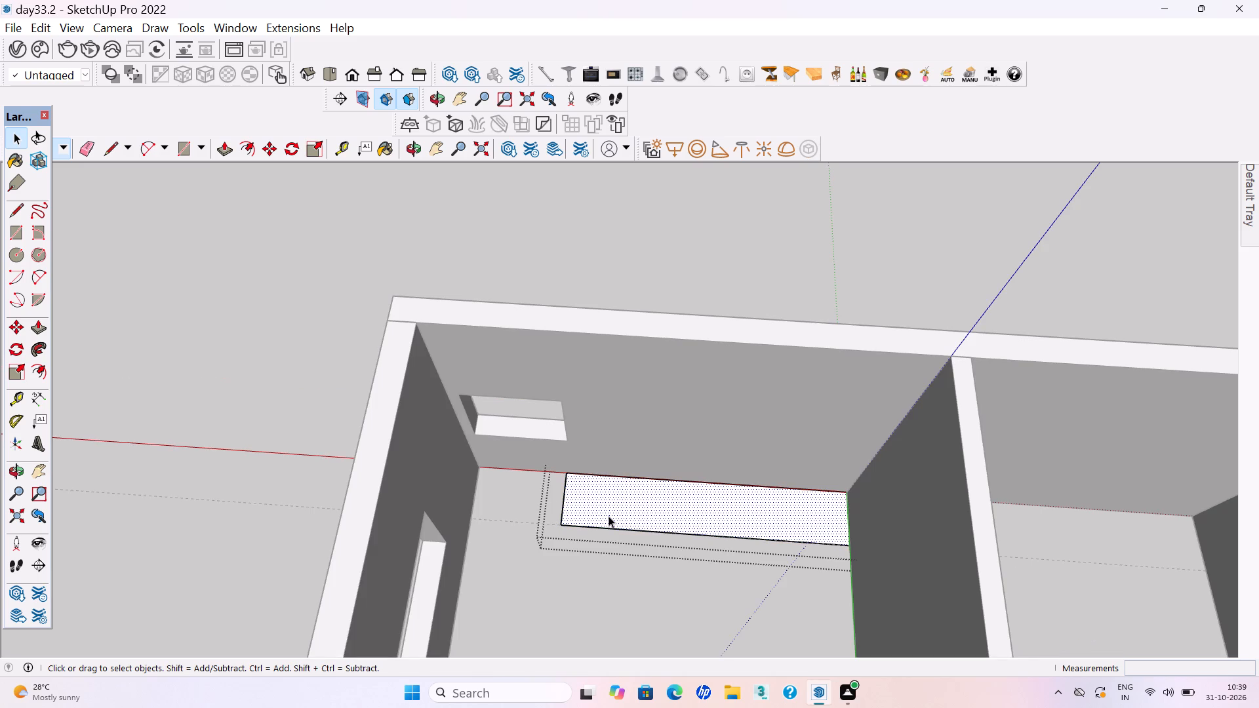
pyautogui.press('p')
pyautogui.press('Return')
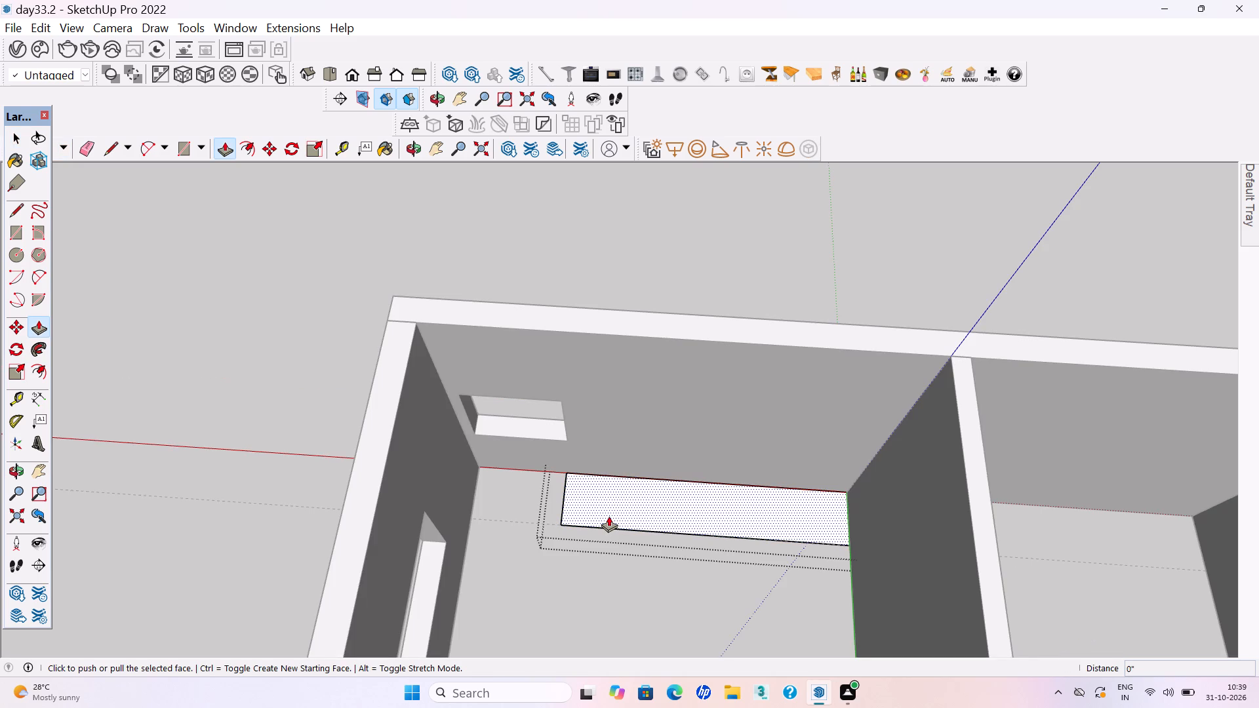
pyautogui.click(609, 516)
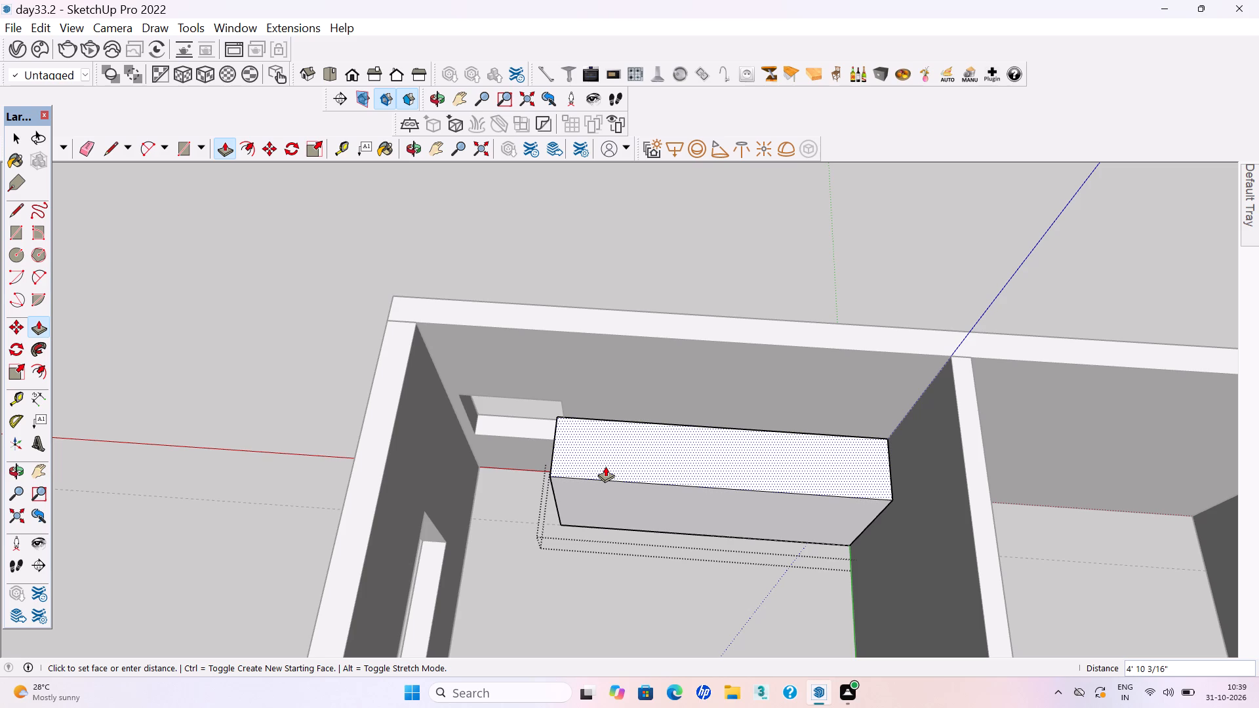
pyautogui.write('3"')
pyautogui.press('Return')
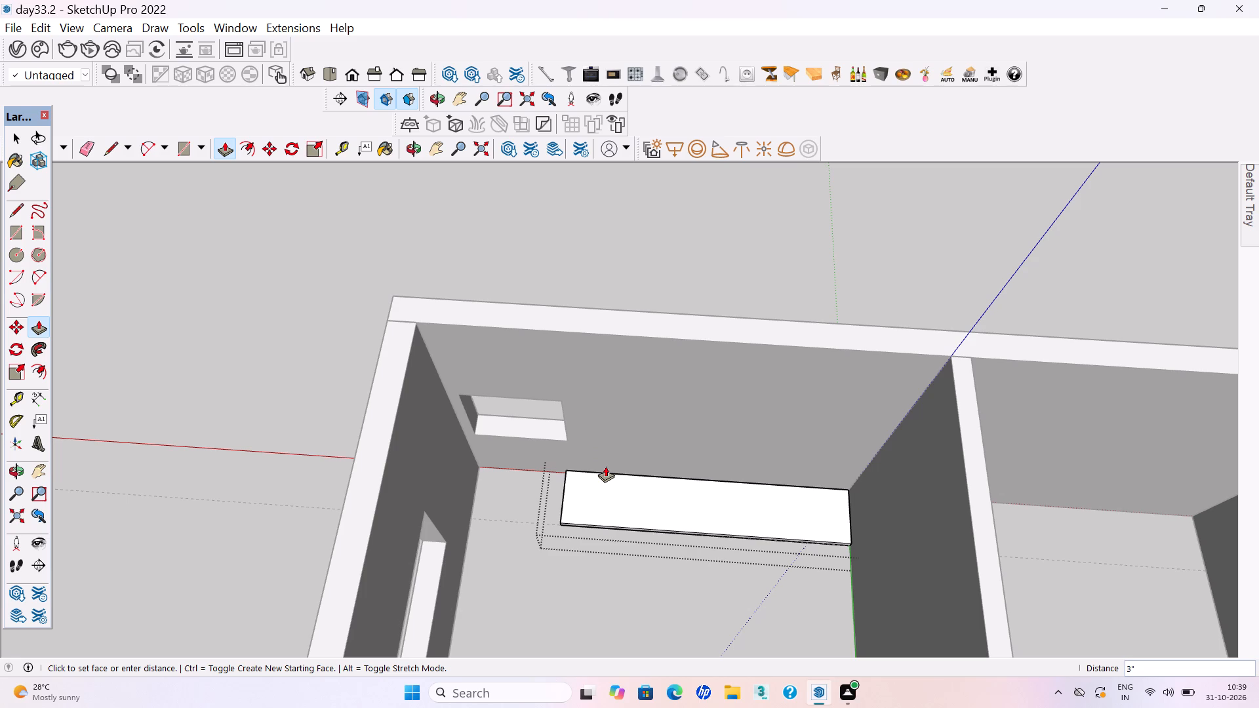
# Pull the base slab's top face up 7' to form the unit's body above the base.
pyautogui.click(631, 498)
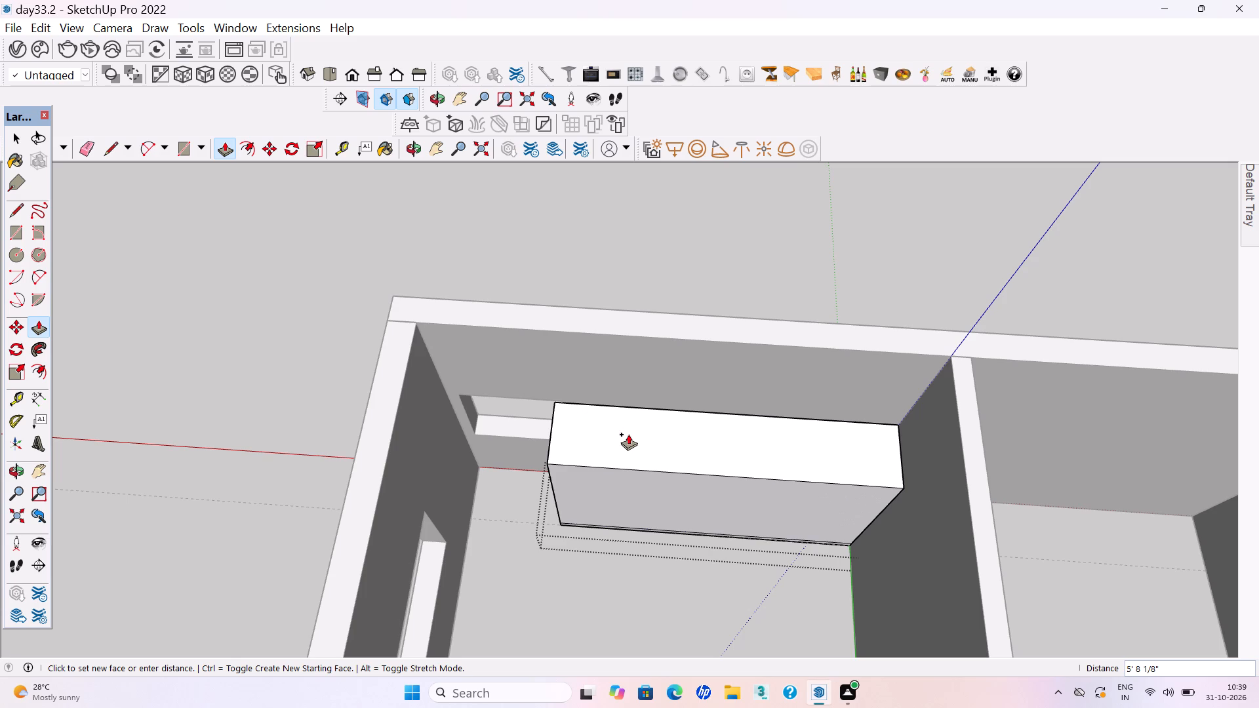
pyautogui.write("7'")
pyautogui.press('Return')
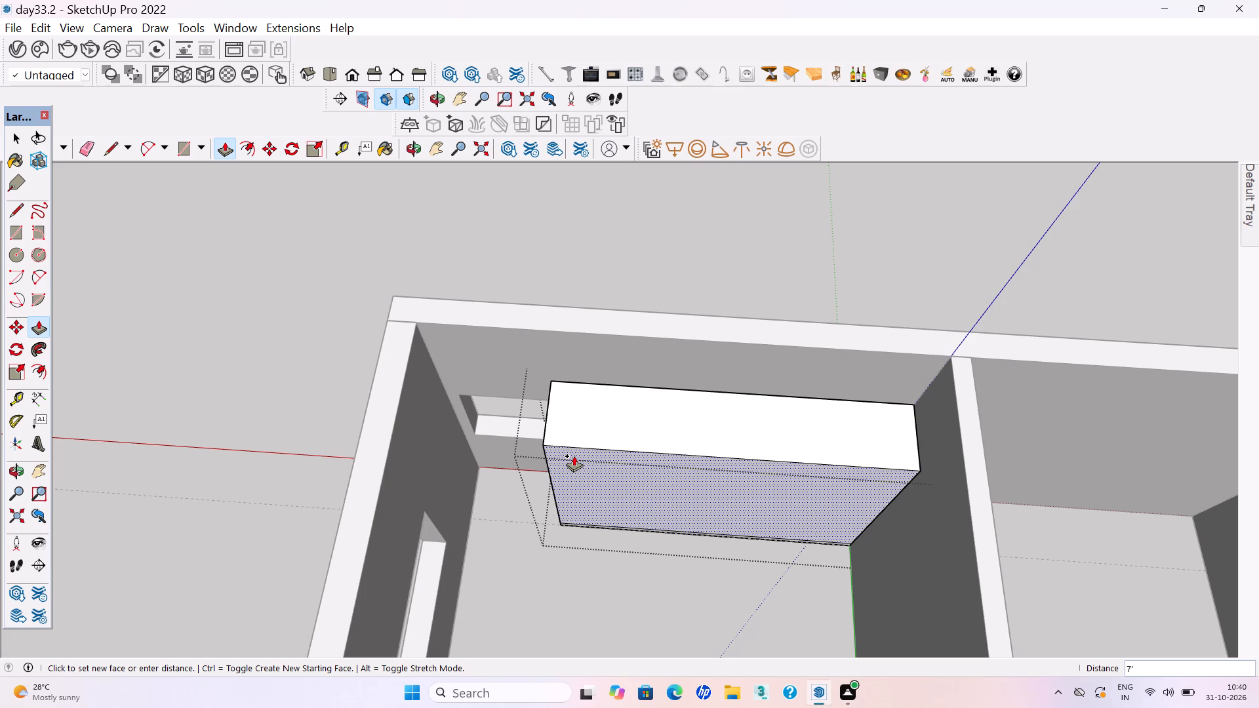
pyautogui.write("7'")
pyautogui.press('Return')
pyautogui.press('space')
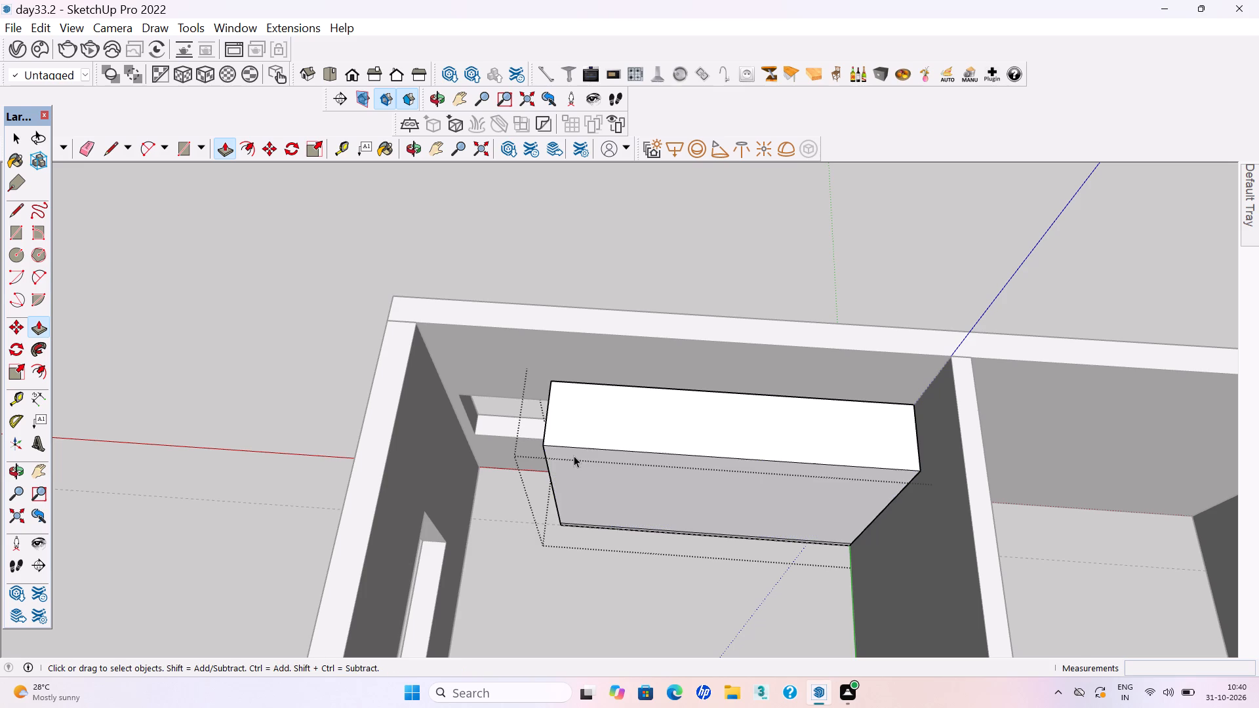
# Offset the unit's large front face 18mm inward to outline the carcass panels.
pyautogui.scroll(-2, 586, 458)
pyautogui.moveTo(606, 530); pyautogui.dragTo(610, 483, button='middle')
pyautogui.scroll(5, 612, 477)
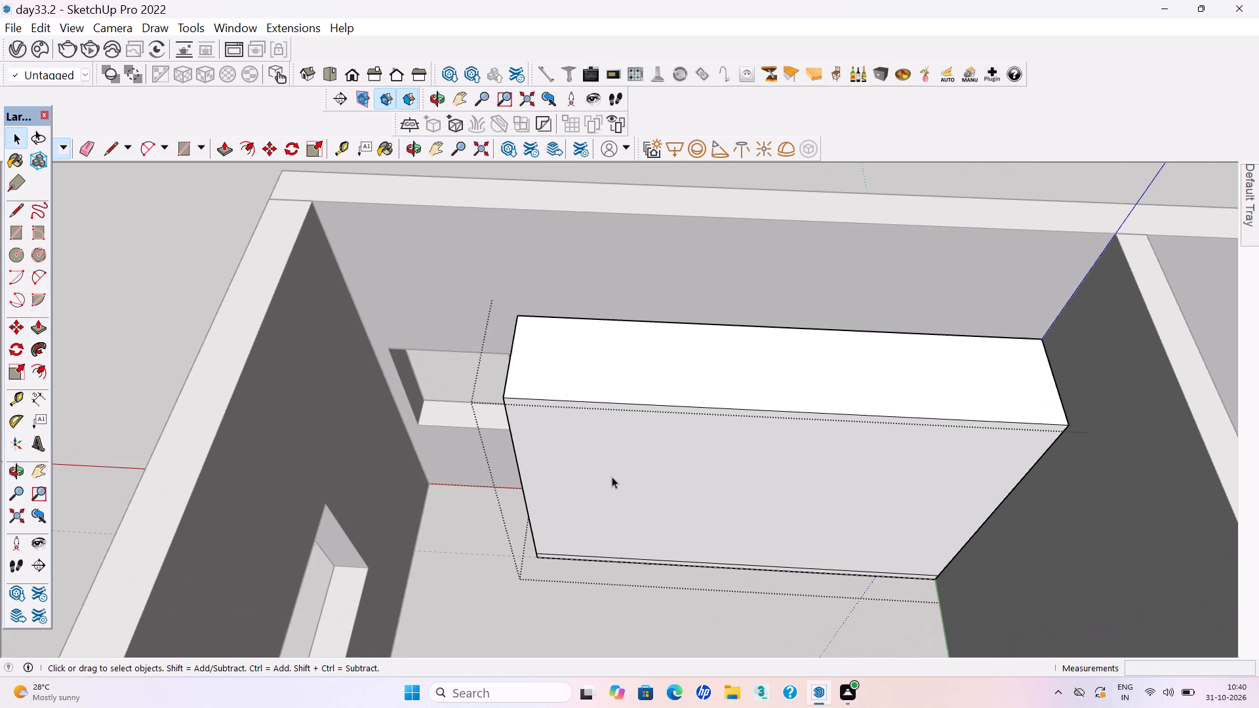
pyautogui.click(613, 505)
pyautogui.press('f')
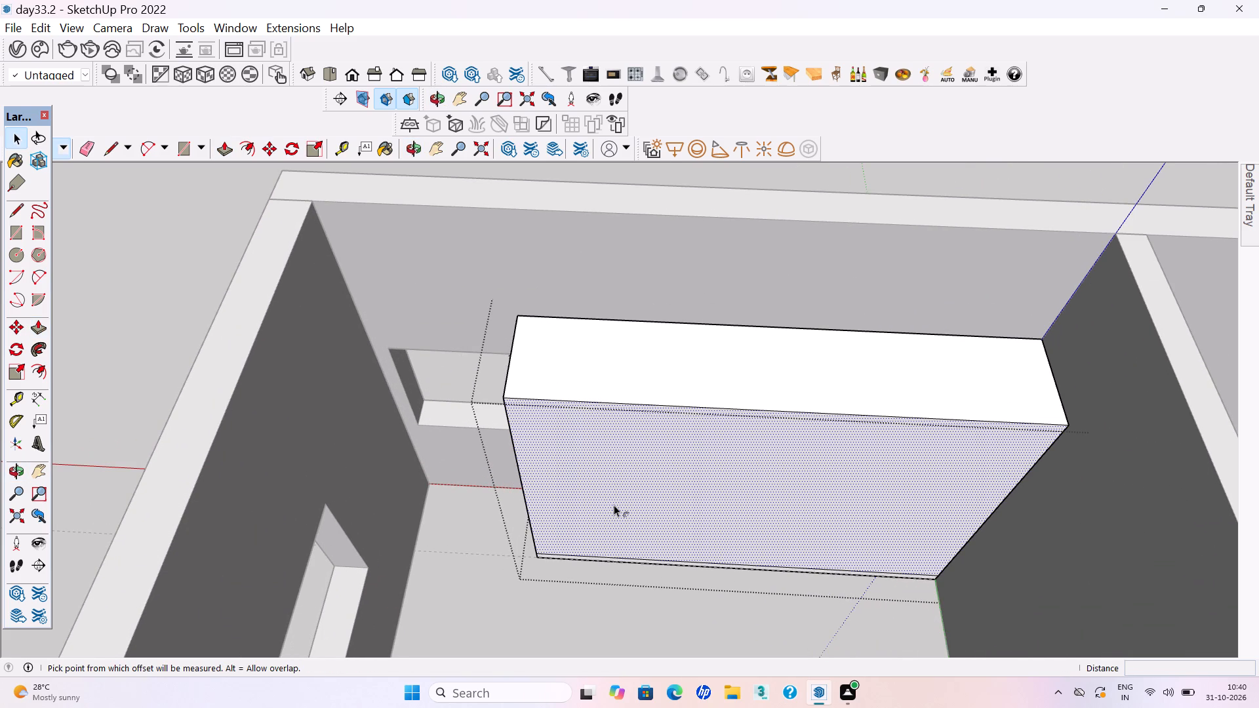
pyautogui.click(614, 505)
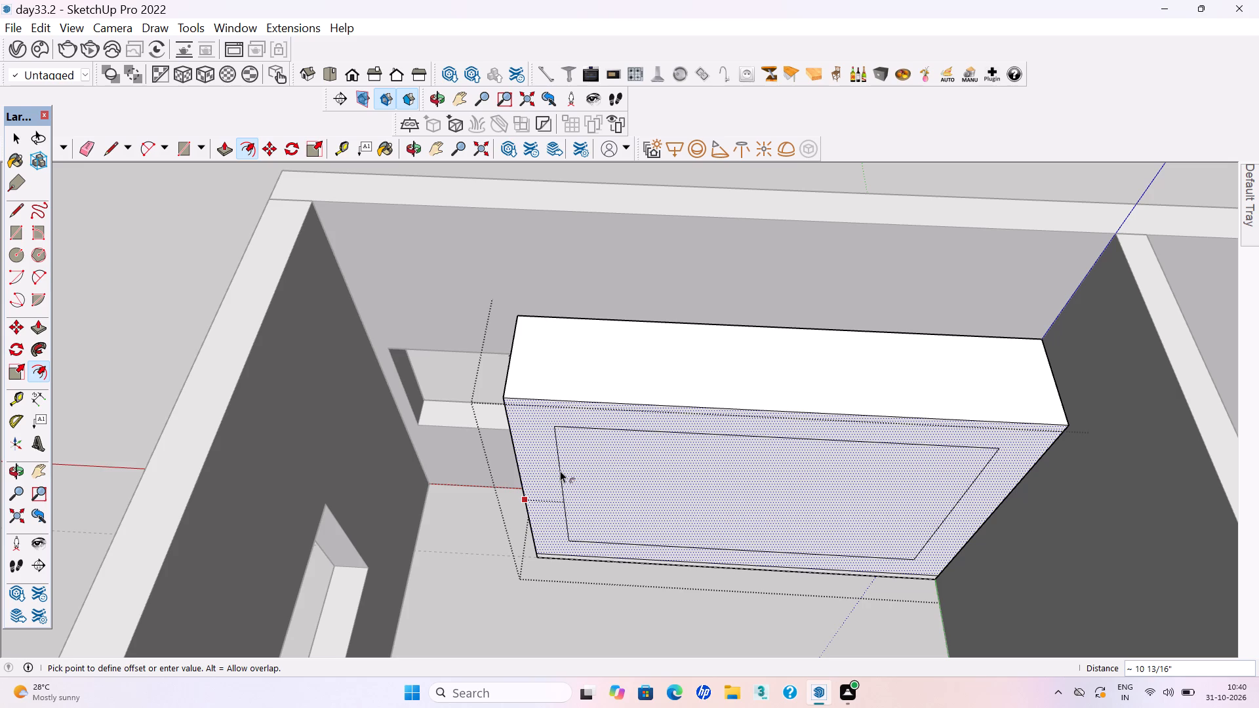
pyautogui.write('18mm')
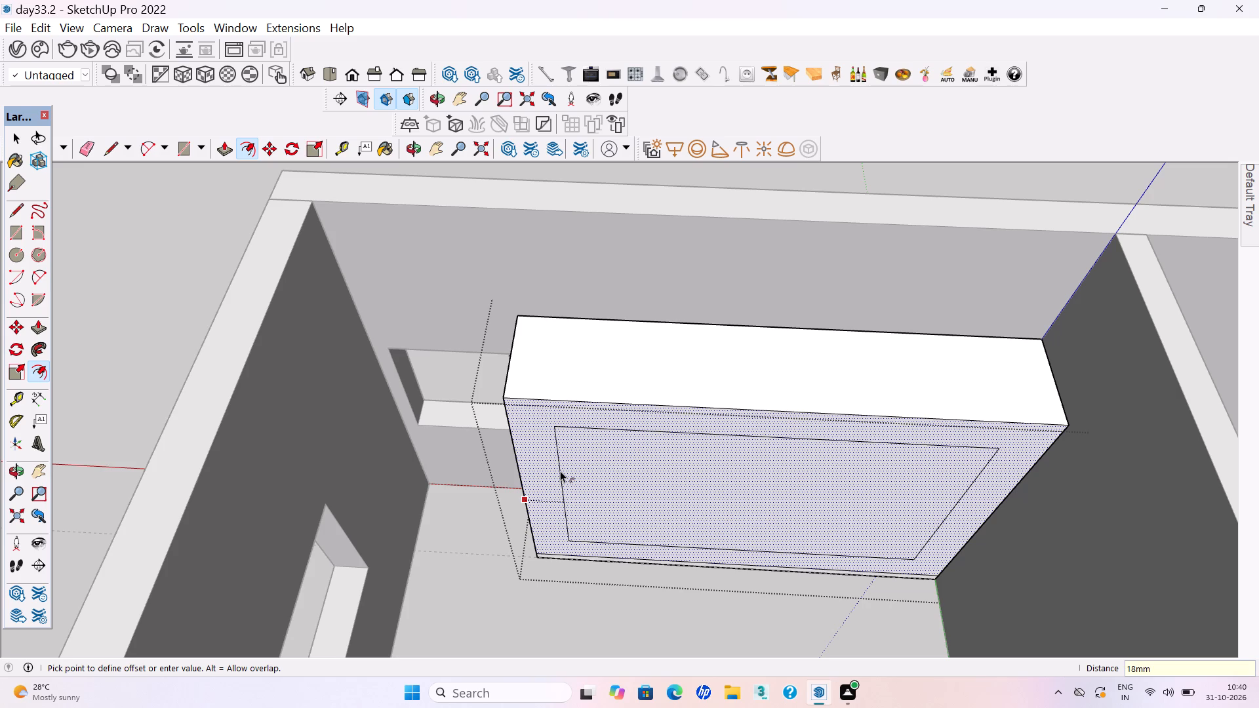
pyautogui.press('Return')
pyautogui.press('space')
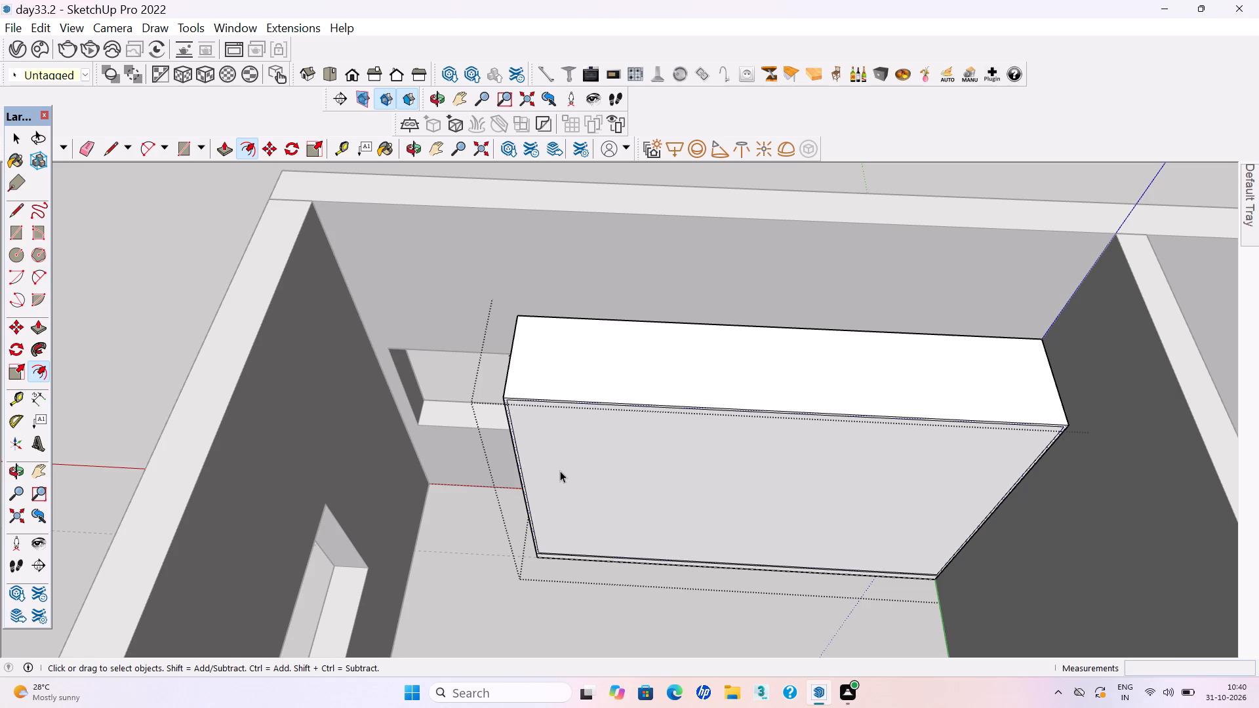
# Push the inner front face back about 1' 2" to hollow the unit, leave the group and save the model.
pyautogui.click(591, 497)
pyautogui.press('p')
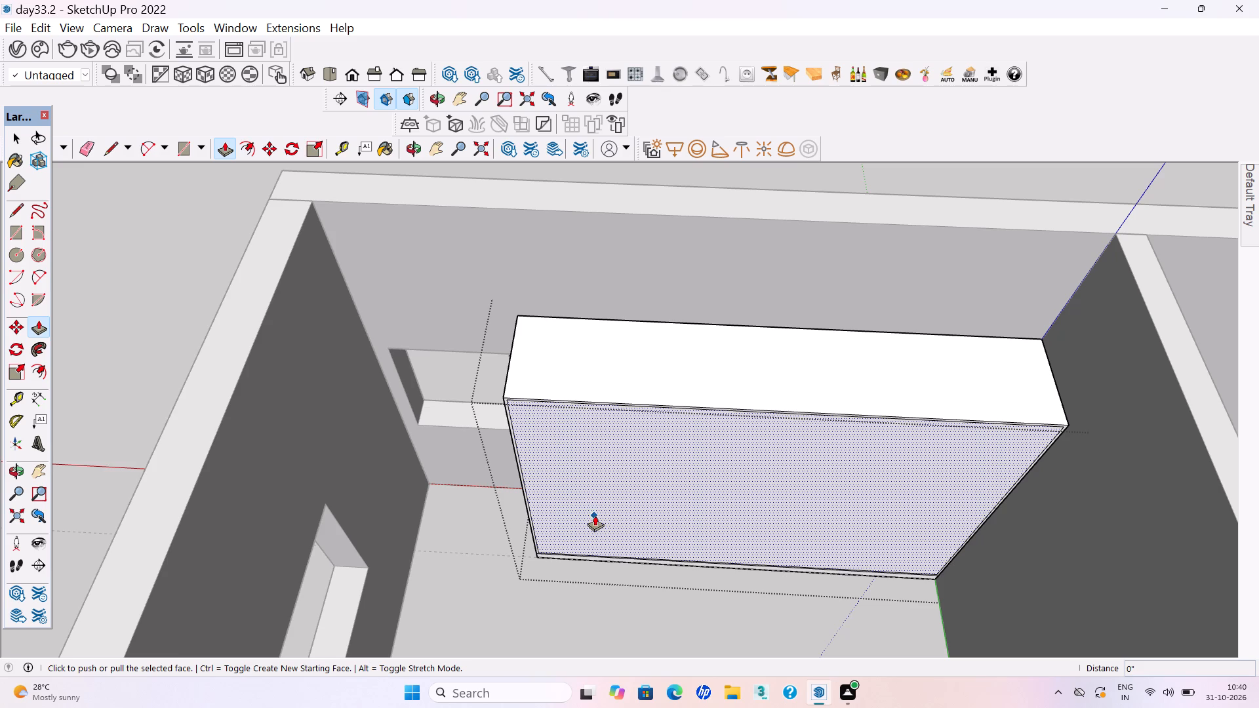
pyautogui.click(595, 515)
pyautogui.click(586, 471)
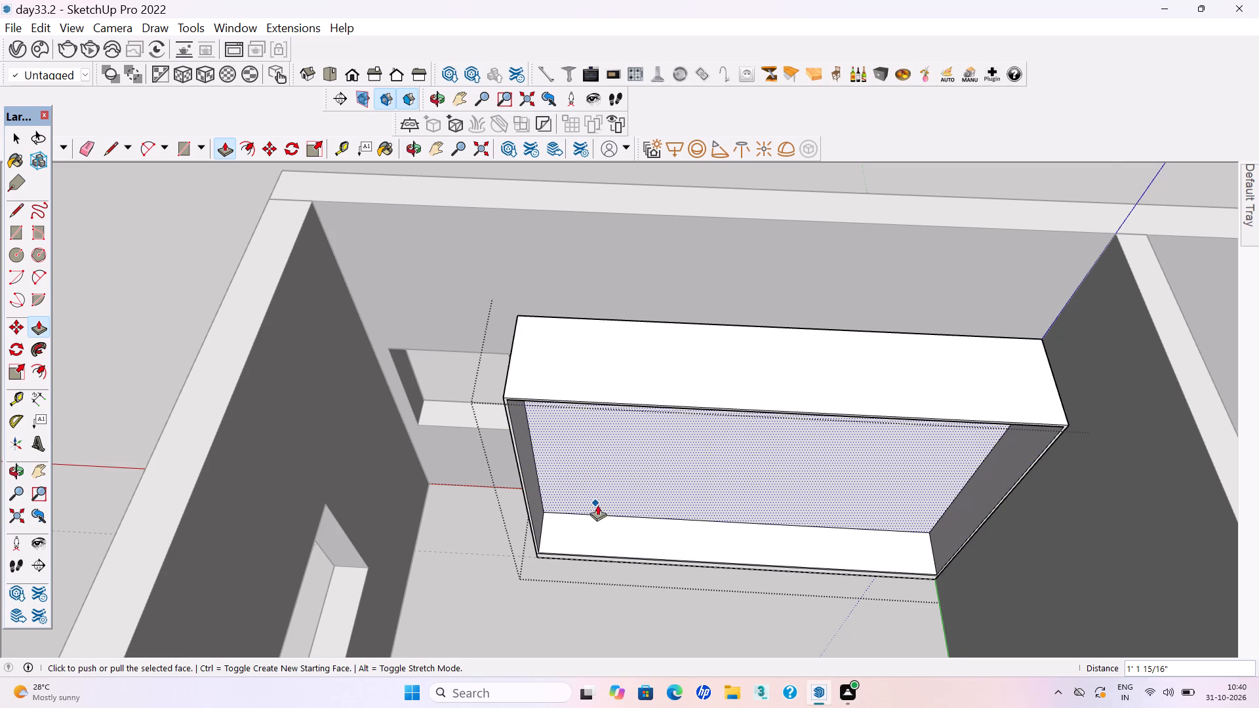
pyautogui.scroll(-3, 597, 506)
pyautogui.press('space')
pyautogui.click(610, 593)
pyautogui.hotkey('ctrl', 's')
pyautogui.hotkey('ctrl', 's')
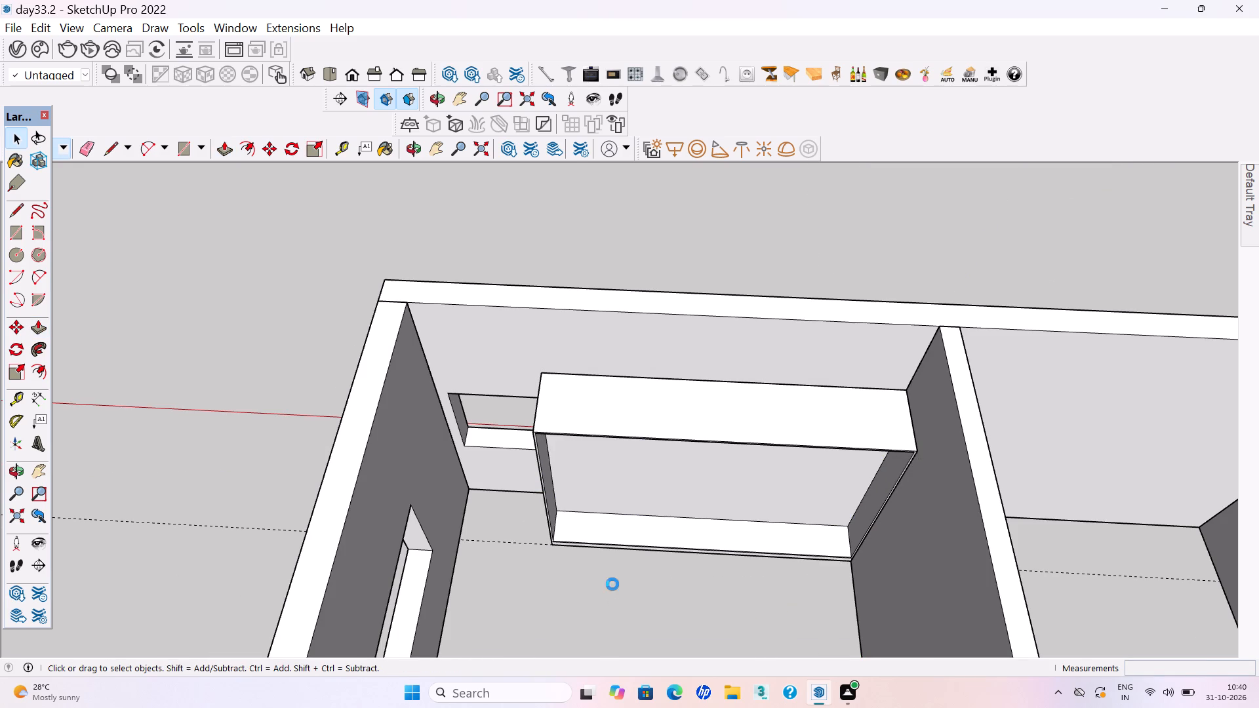
# Place a vertical guide from the unit's window-side edge to the middle of its front, about 5' 1" away.
pyautogui.press('t')
pyautogui.scroll(3, 789, 488)
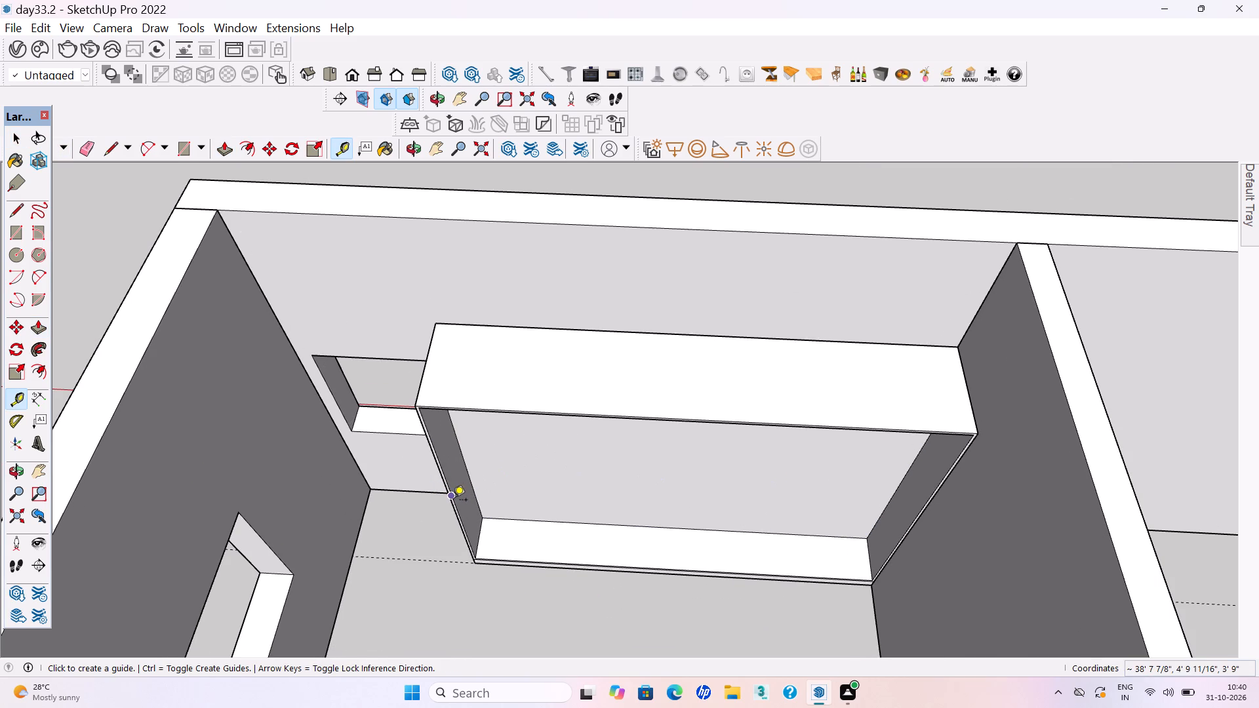
pyautogui.click(453, 501)
pyautogui.click(698, 422)
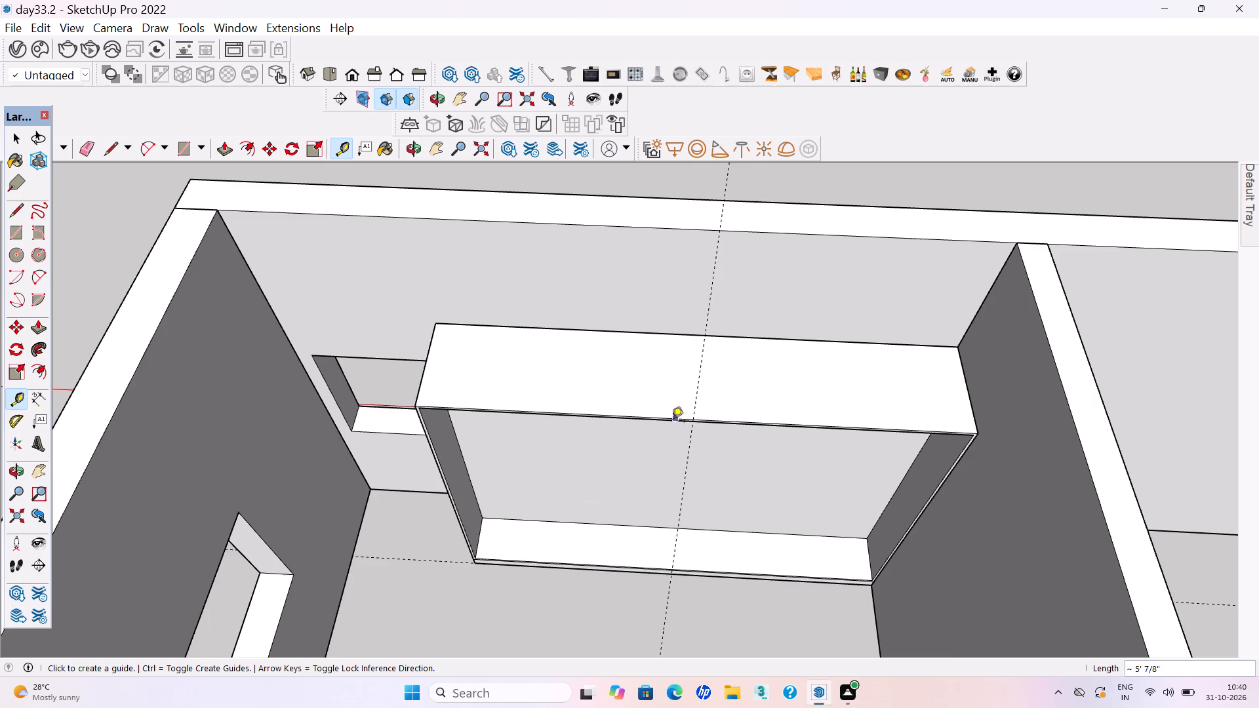
# Draw a door rectangle about 2' 7" by 6' 11 5/16" from the front's upper window-side corner.
pyautogui.scroll(3, 607, 442)
pyautogui.moveTo(450, 412); pyautogui.dragTo(440, 346, button='middle')
pyautogui.scroll(9, 362, 308)
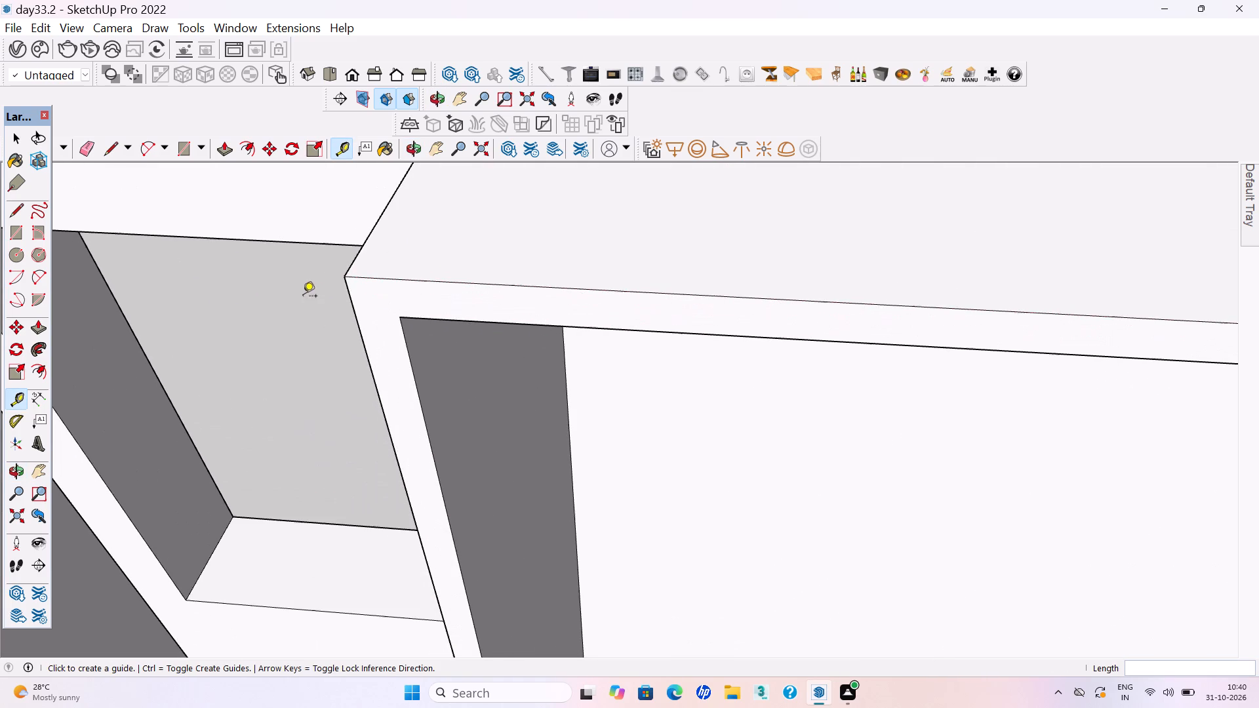
pyautogui.press('r')
pyautogui.click(346, 277)
pyautogui.scroll(-15, 447, 294)
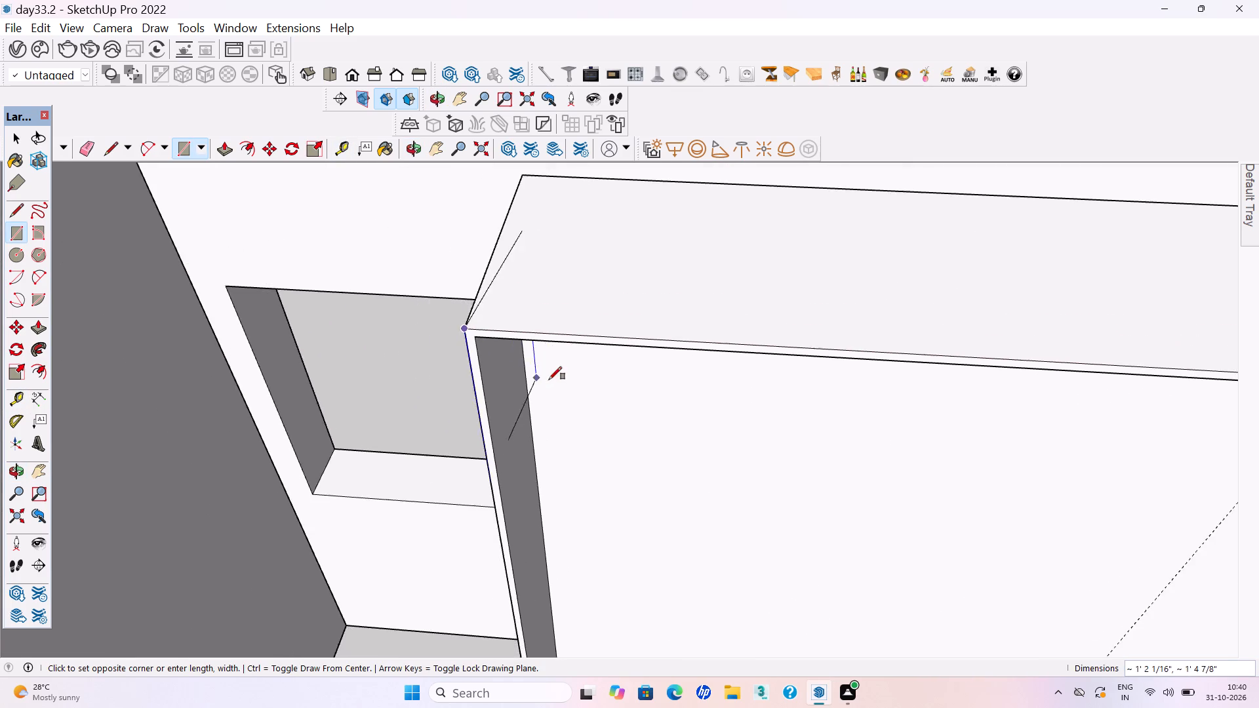
pyautogui.scroll(-12, 549, 380)
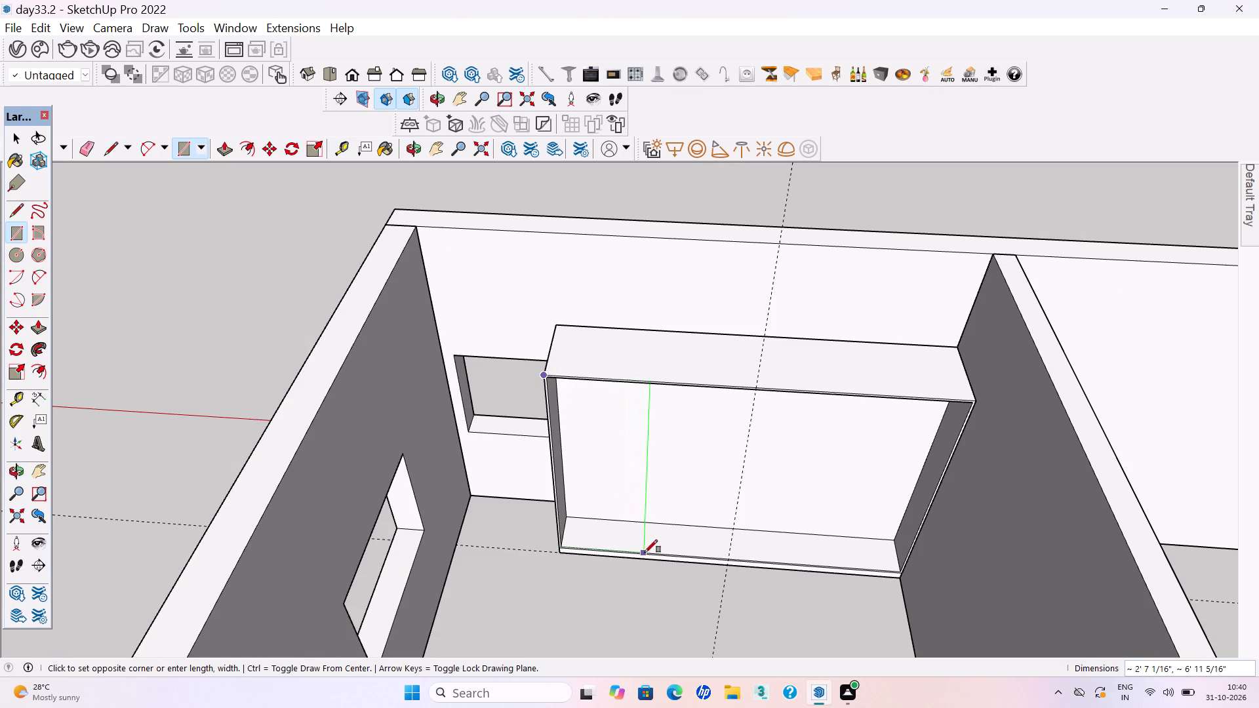
pyautogui.click(645, 553)
# Pull the first door rectangle out 18mm and make the door panel a group.
pyautogui.press('p')
pyautogui.click(577, 483)
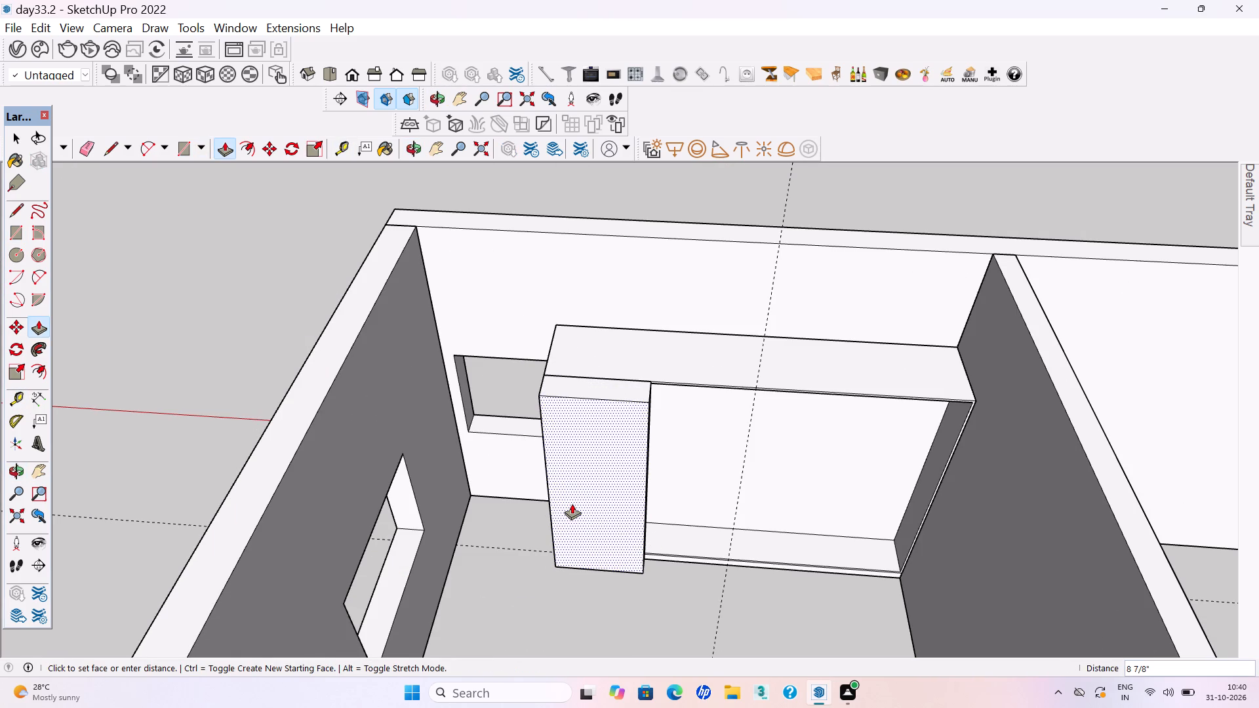
pyautogui.write('18mm')
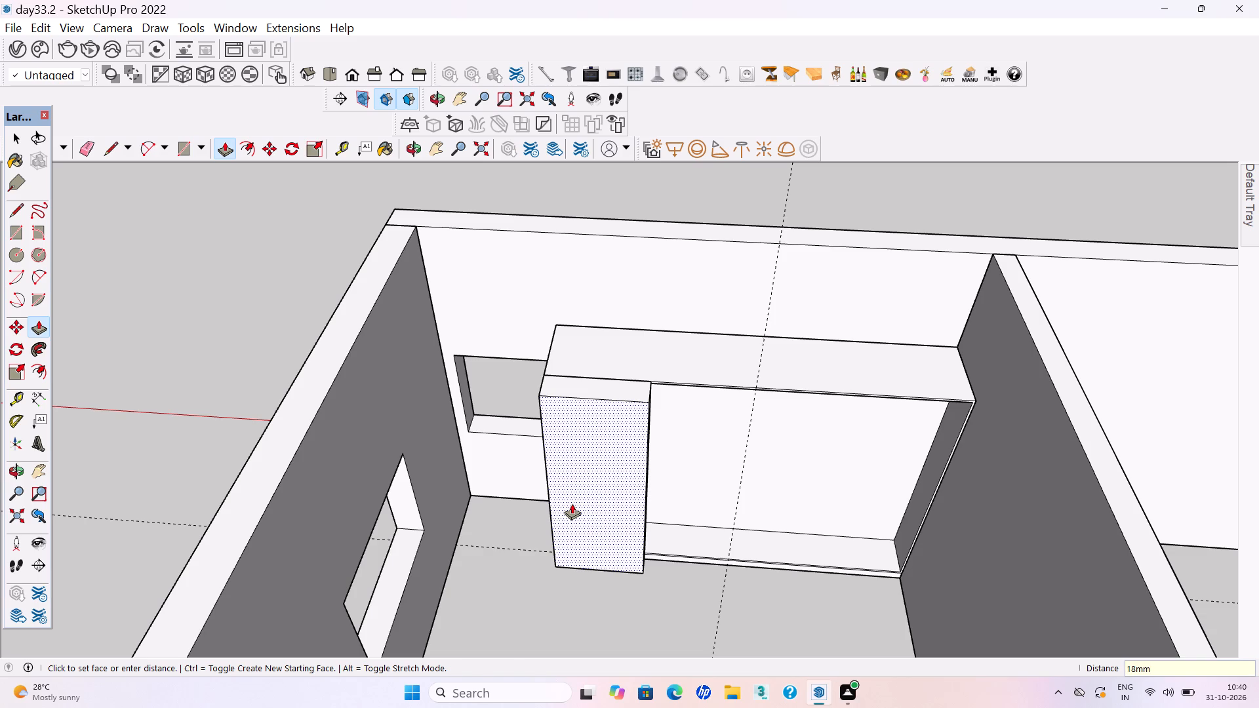
pyautogui.press('Return')
pyautogui.press('space')
pyautogui.scroll(5, 599, 325)
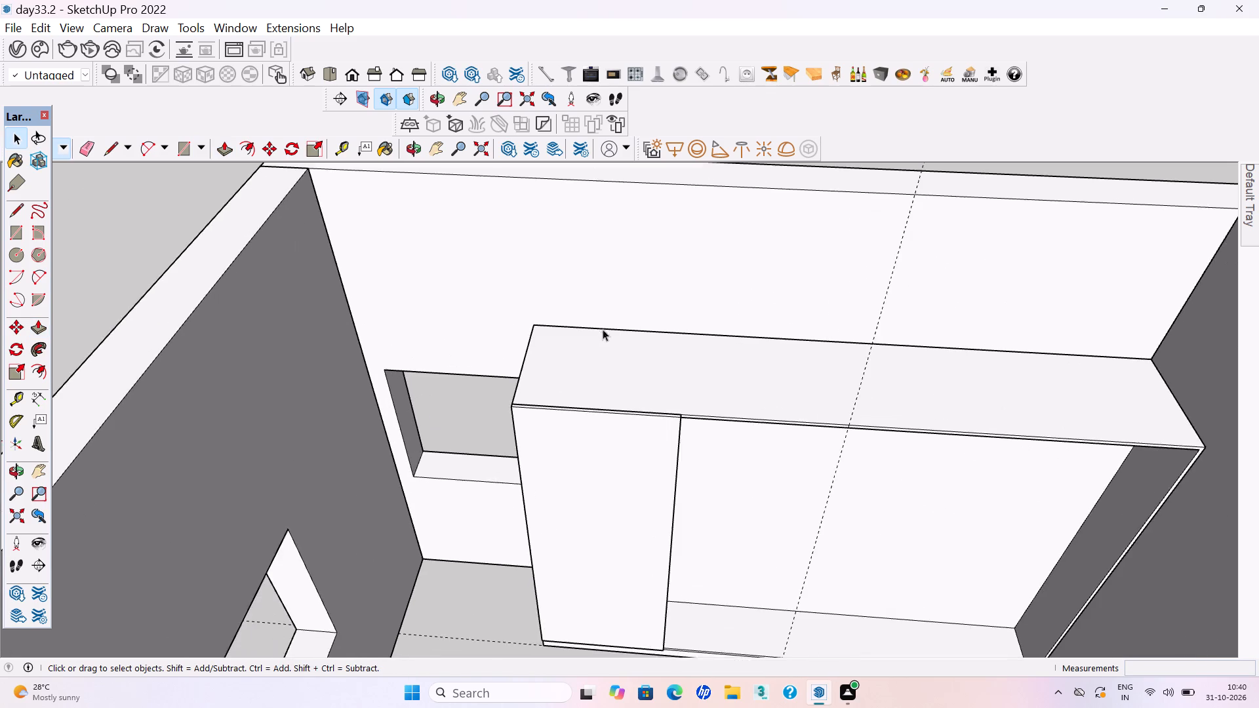
pyautogui.scroll(2, 603, 329)
pyautogui.tripleClick(587, 492)
pyautogui.rightClick(584, 492)
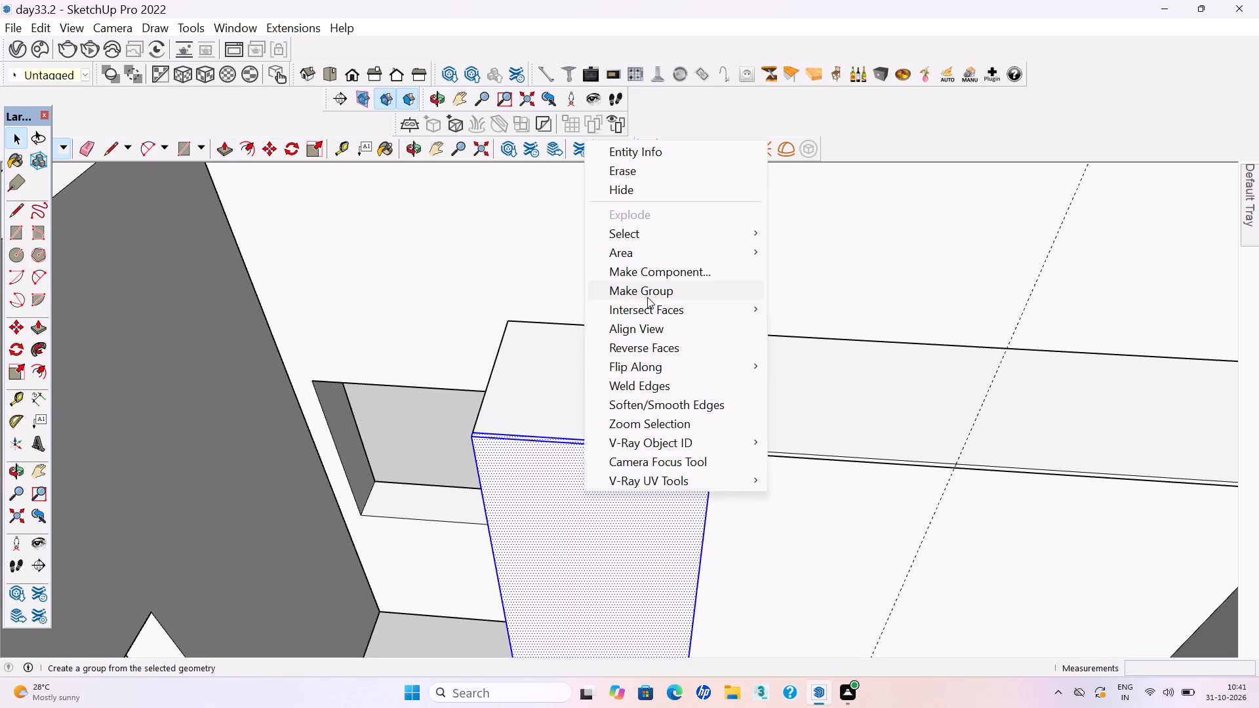
pyautogui.click(647, 296)
# Draw a second door rectangle about 2' 6" by 6' 11 5/16" between the first door and the centre guide.
pyautogui.scroll(-8, 538, 448)
pyautogui.press('r')
pyautogui.scroll(4, 751, 427)
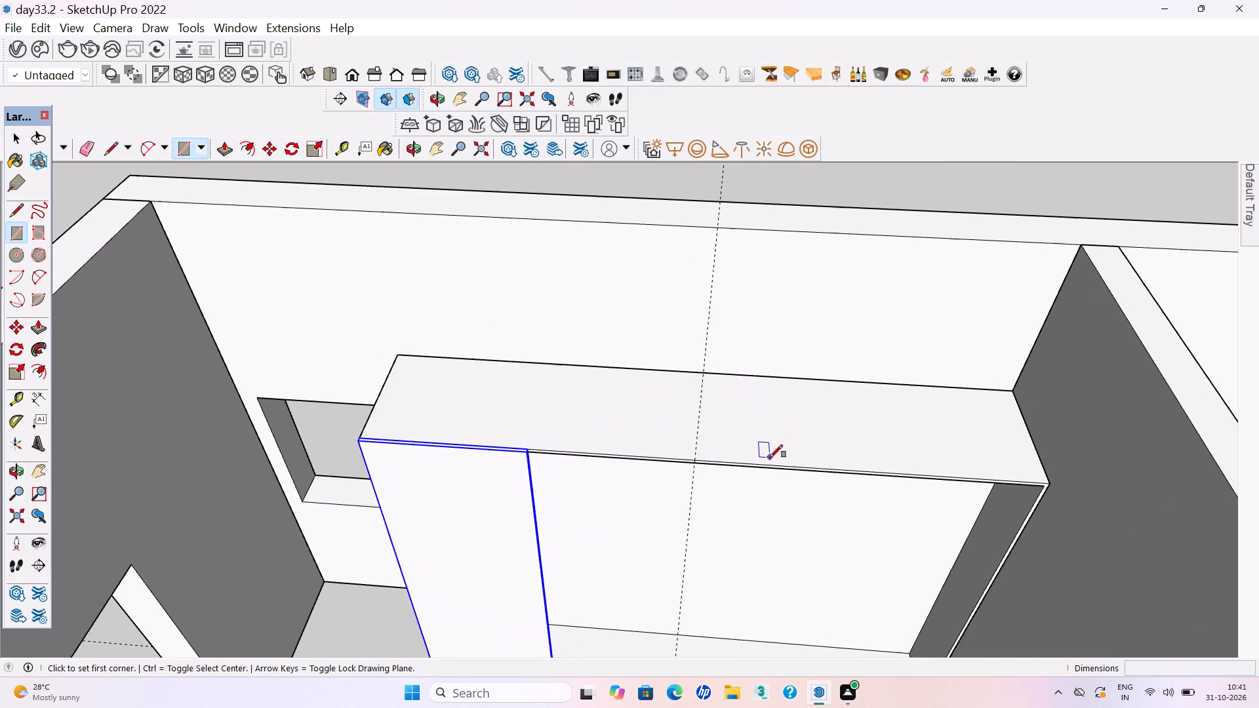
pyautogui.scroll(5, 620, 499)
pyautogui.scroll(13, 422, 401)
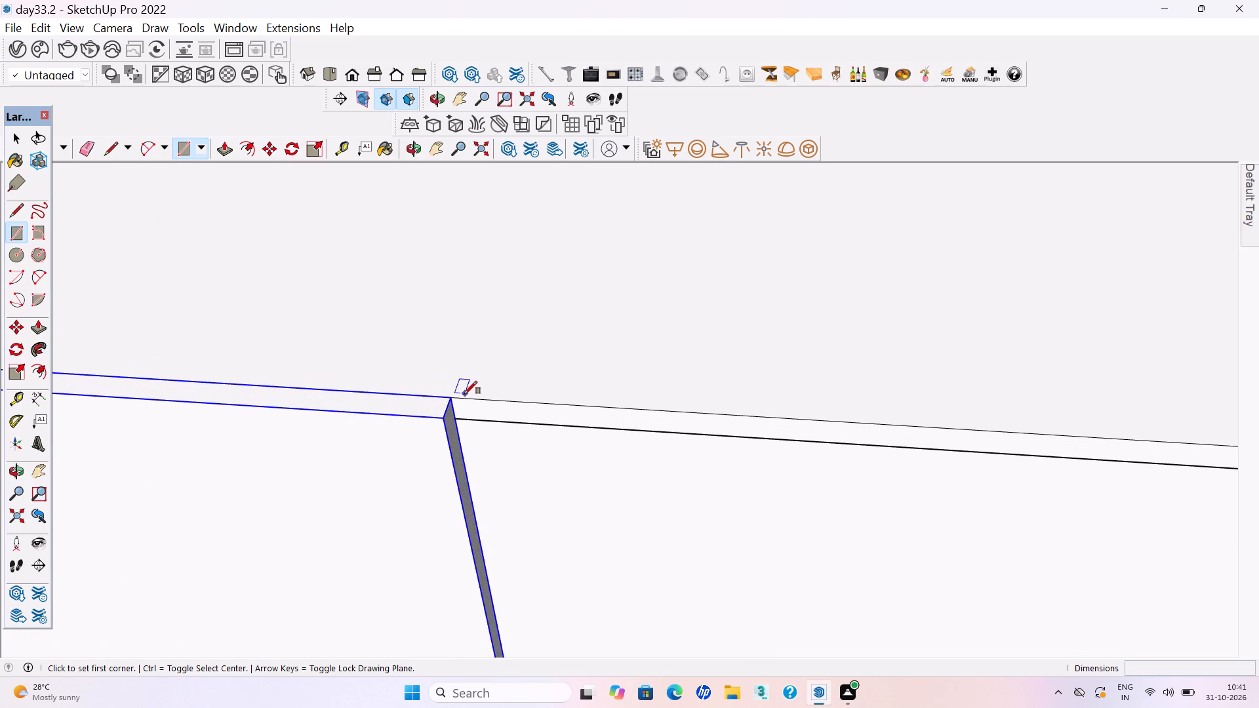
pyautogui.click(463, 395)
pyautogui.scroll(-16, 469, 385)
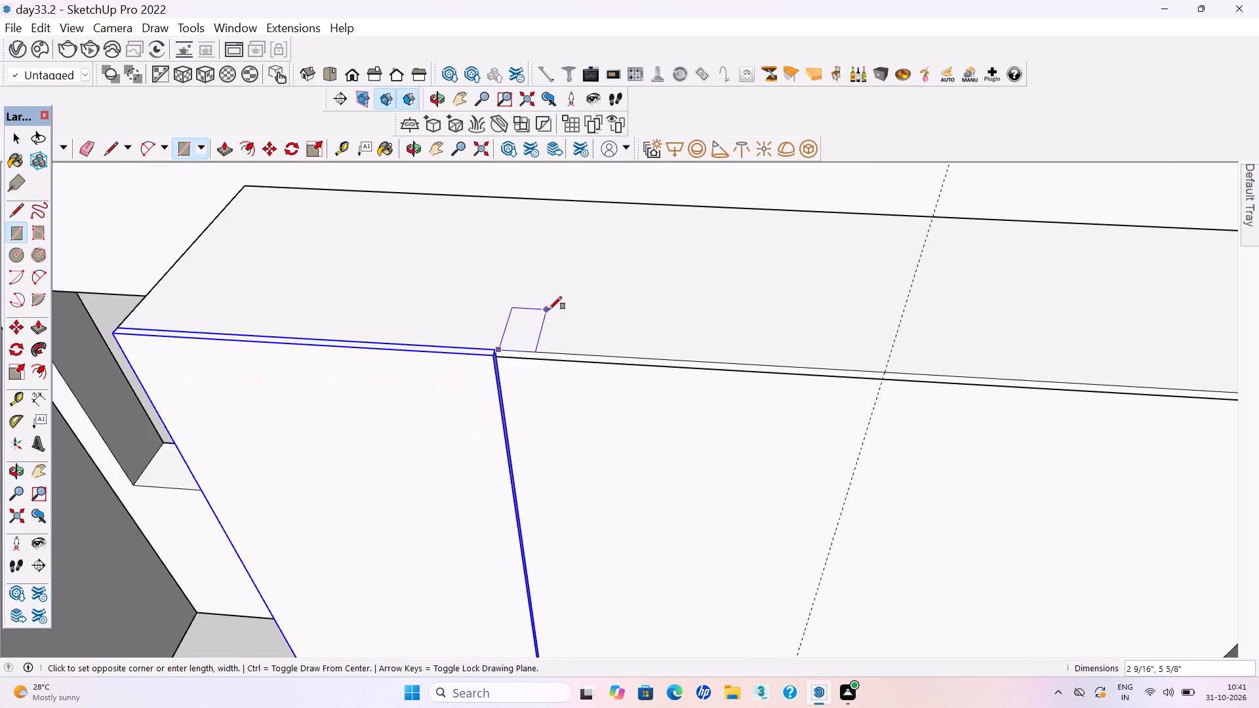
pyautogui.scroll(-9, 549, 309)
pyautogui.scroll(13, 643, 500)
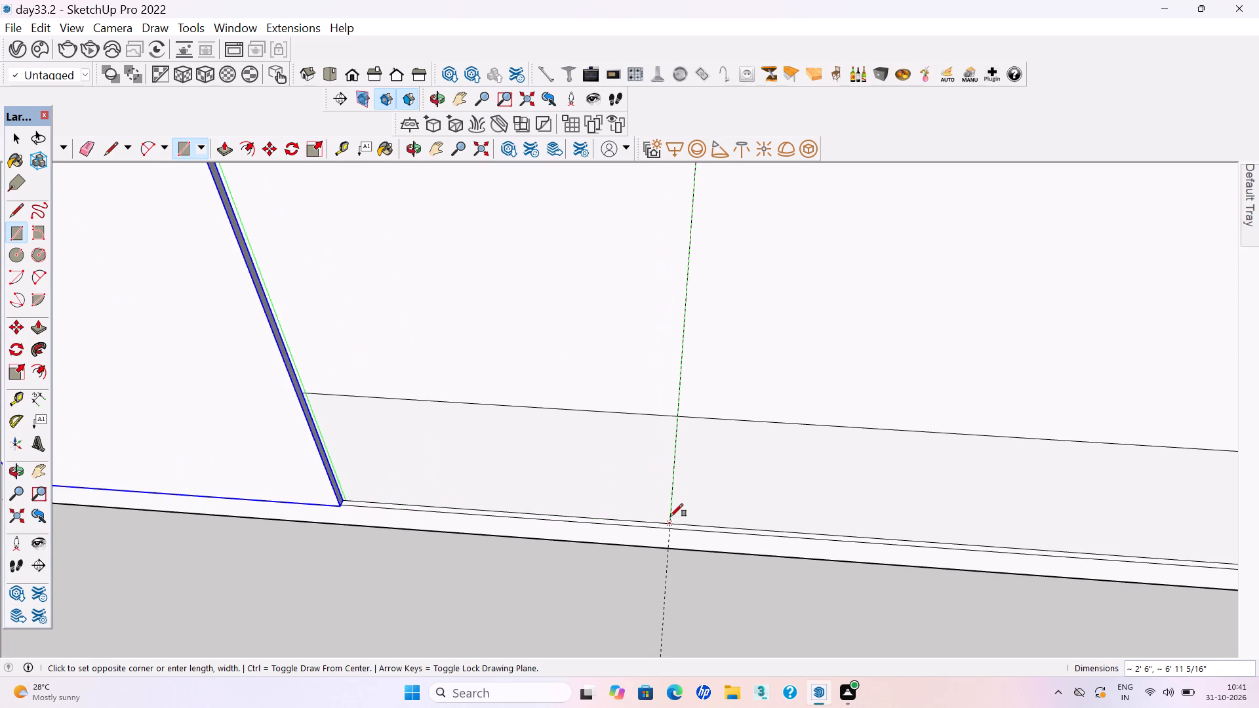
pyautogui.click(669, 522)
# Pull the second door rectangle out flush with the first door, make it a group and save the model.
pyautogui.scroll(-14, 673, 566)
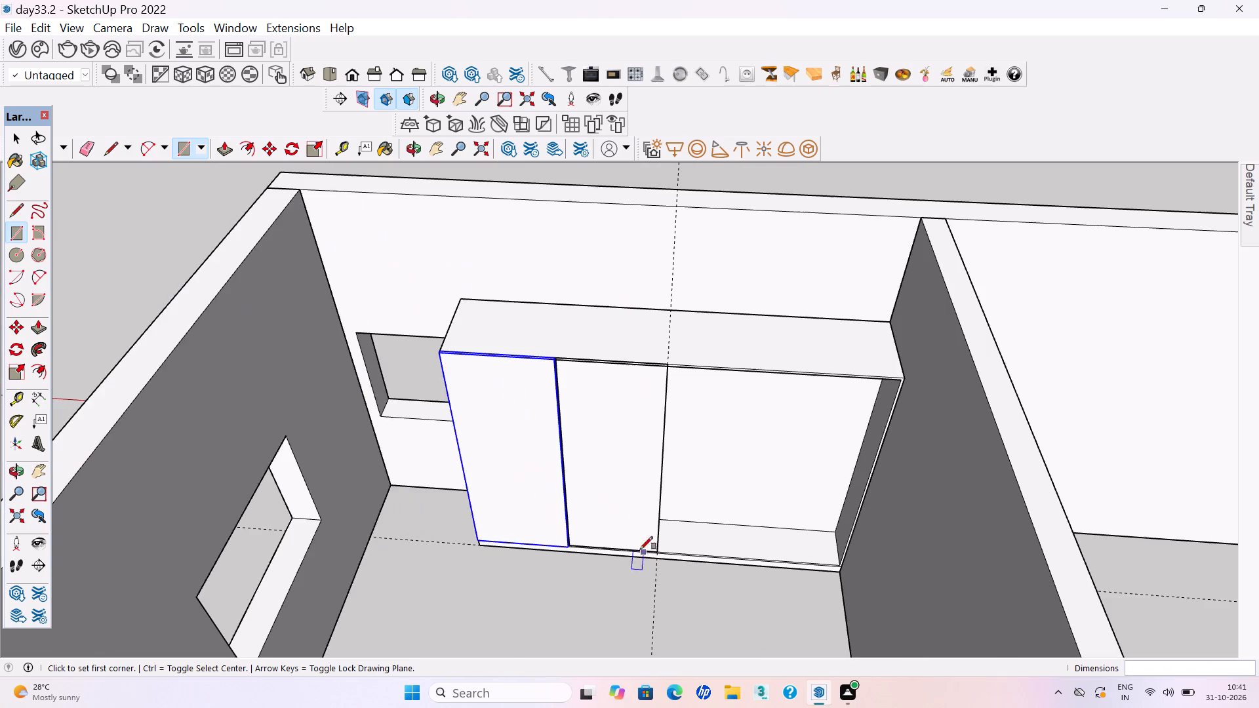
pyautogui.scroll(3, 590, 383)
pyautogui.press('p')
pyautogui.click(559, 365)
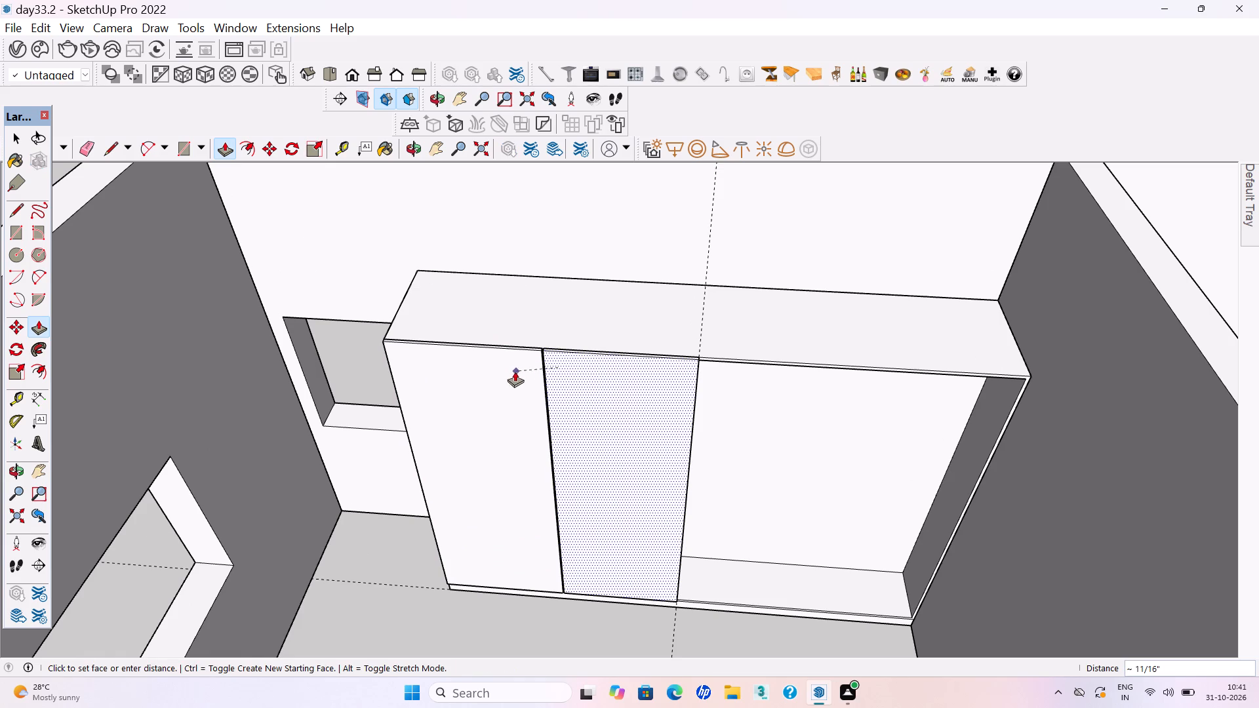
pyautogui.click(515, 371)
pyautogui.press('space')
pyautogui.scroll(9, 578, 357)
pyautogui.tripleClick(569, 437)
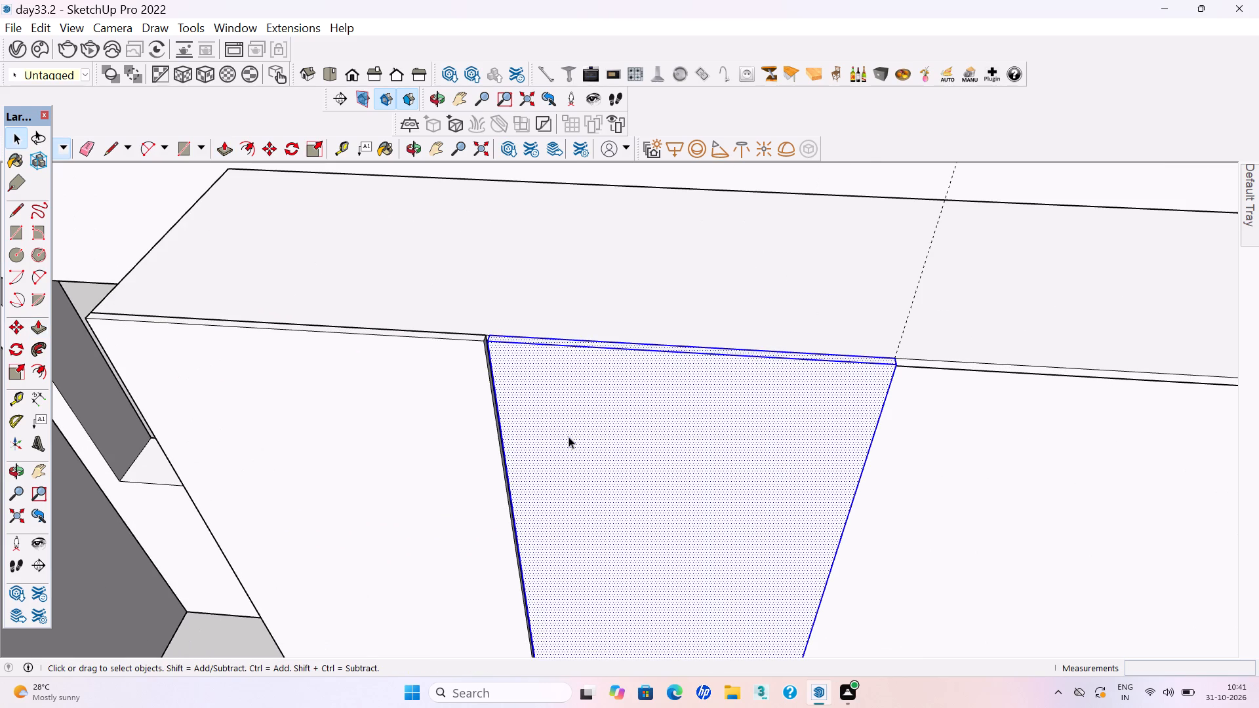
pyautogui.rightClick(569, 437)
pyautogui.click(613, 240)
pyautogui.scroll(-4, 557, 450)
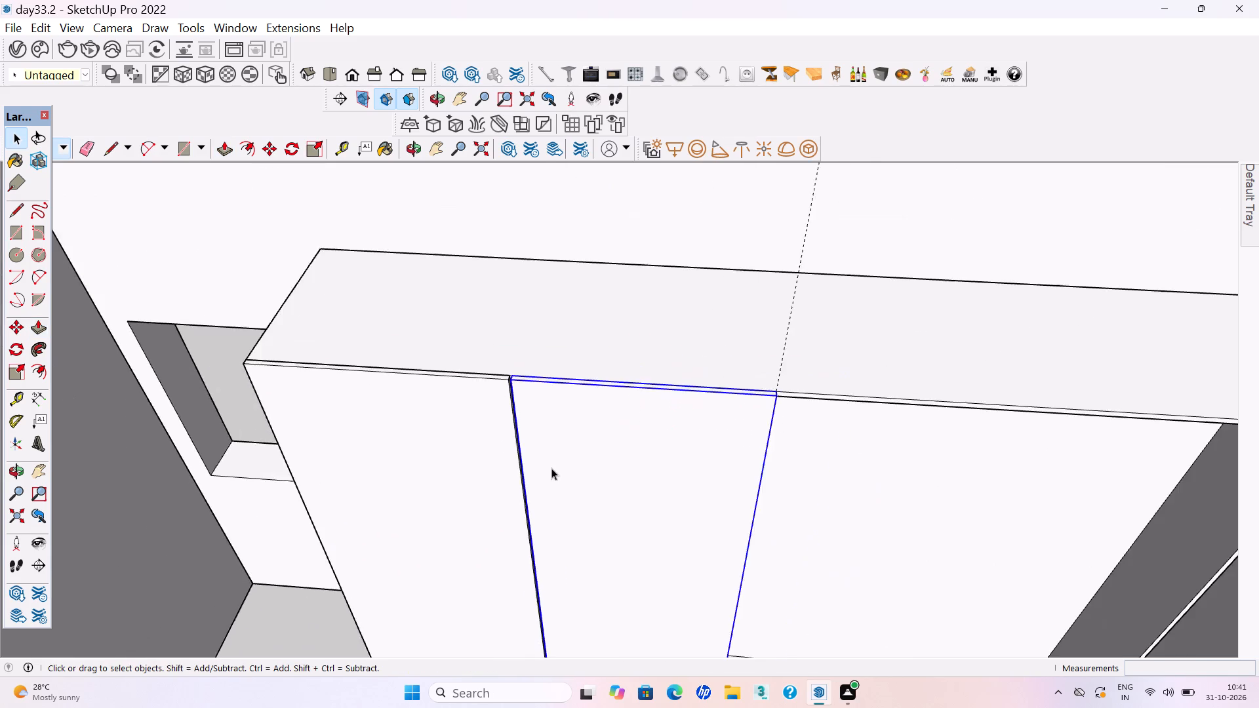
pyautogui.scroll(-13, 551, 468)
pyautogui.click(766, 264)
pyautogui.hotkey('ctrl', 's')
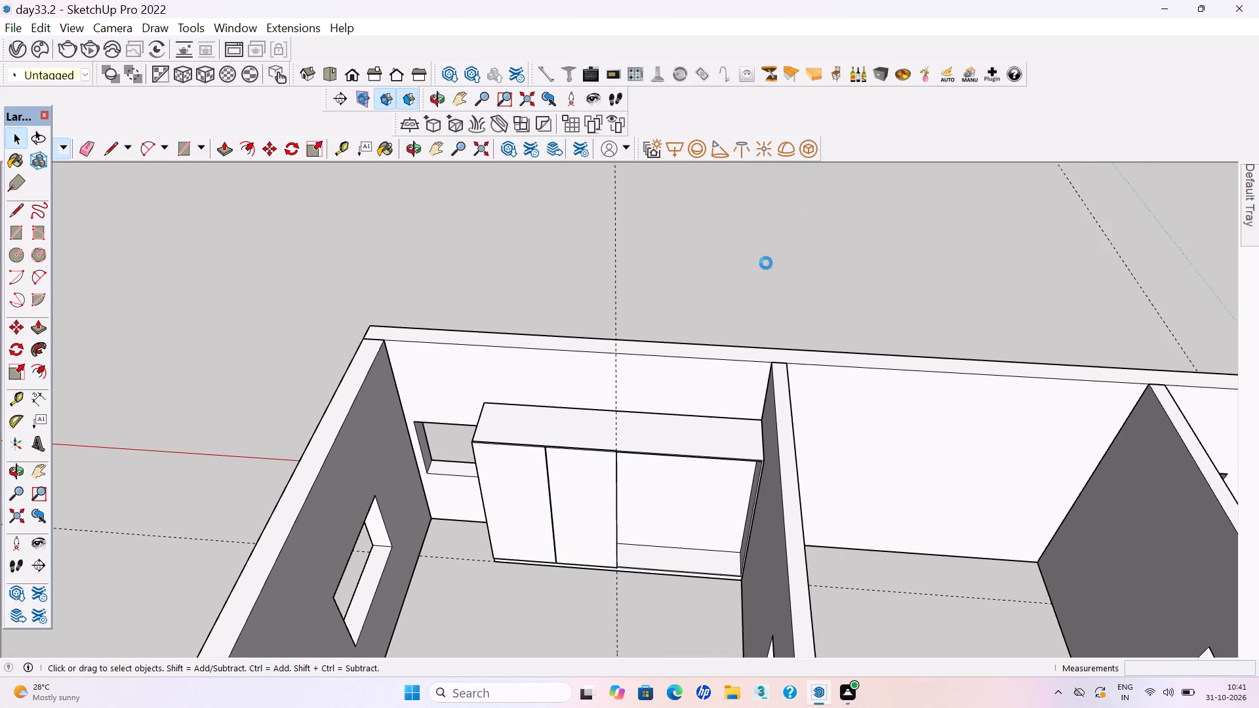
# Draw a third door rectangle about 2' 4" by 6' 11 5/16" from the centre guide toward the partition wall.
pyautogui.press('r')
pyautogui.scroll(15, 700, 460)
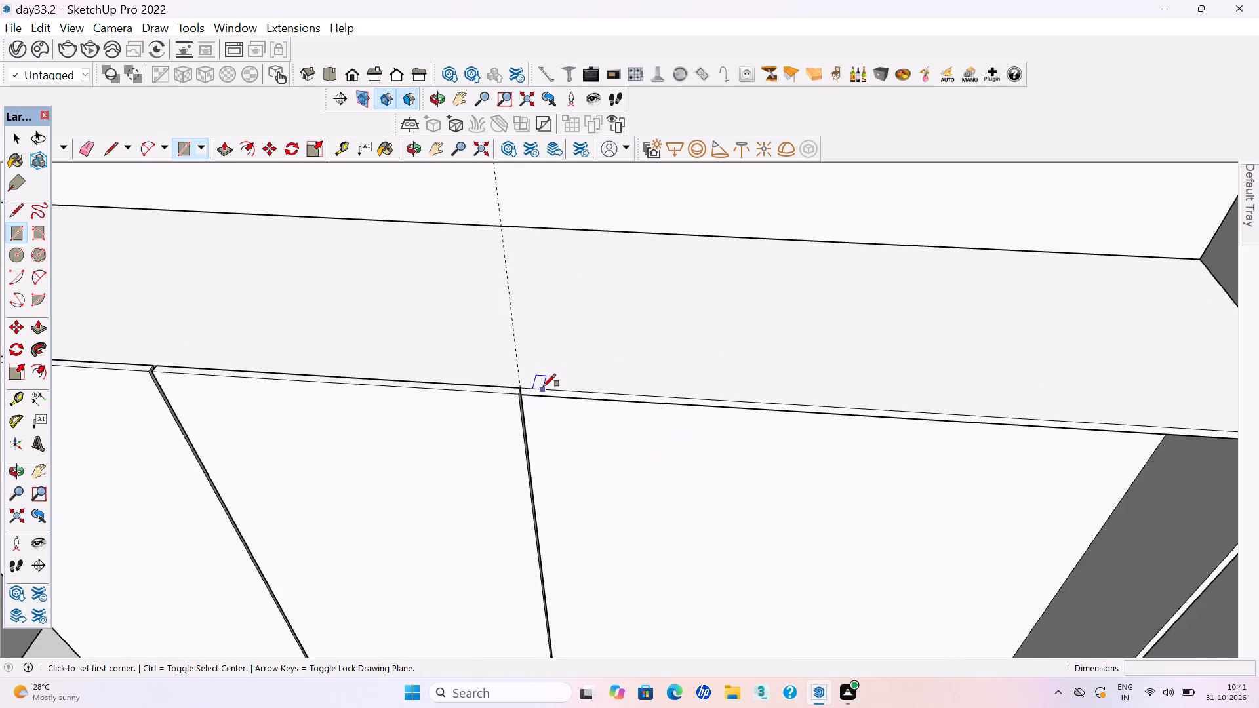
pyautogui.scroll(9, 543, 387)
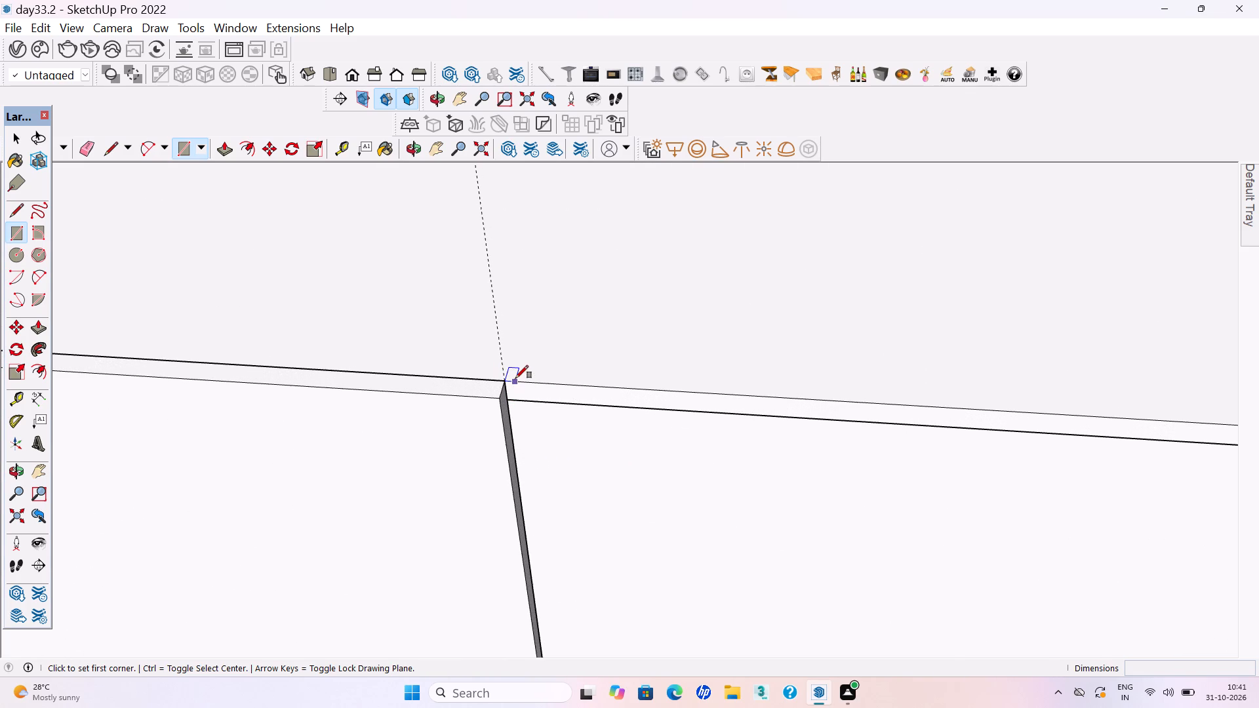
pyautogui.click(515, 378)
pyautogui.scroll(-20, 514, 368)
pyautogui.scroll(-3, 514, 368)
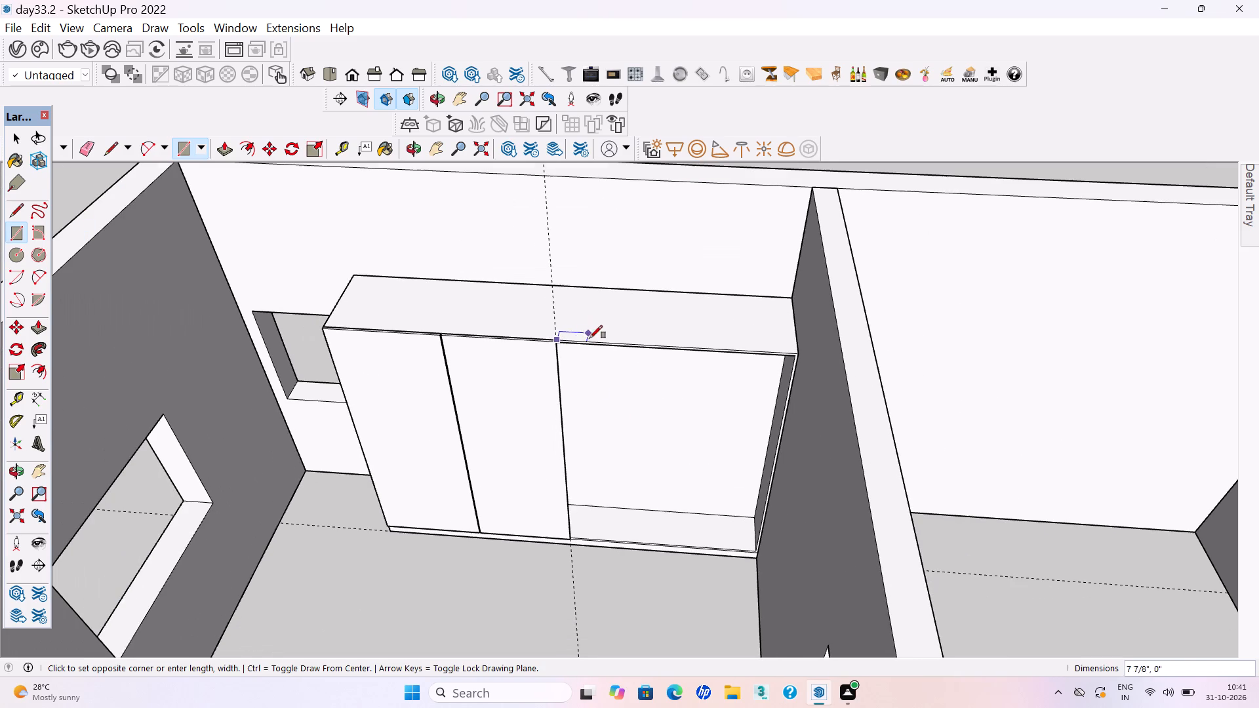
pyautogui.click(654, 547)
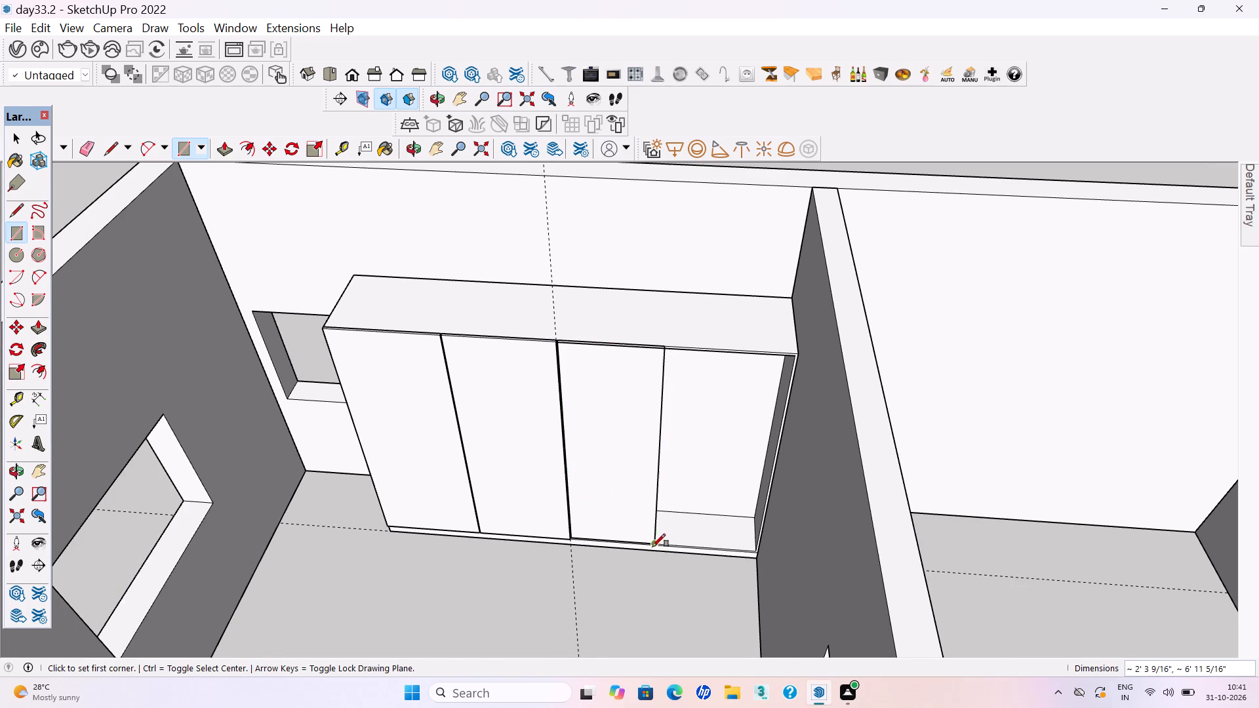
# Pull the third door rectangle out flush with the second door's front face.
pyautogui.scroll(4, 591, 445)
pyautogui.scroll(7, 547, 275)
pyautogui.press('p')
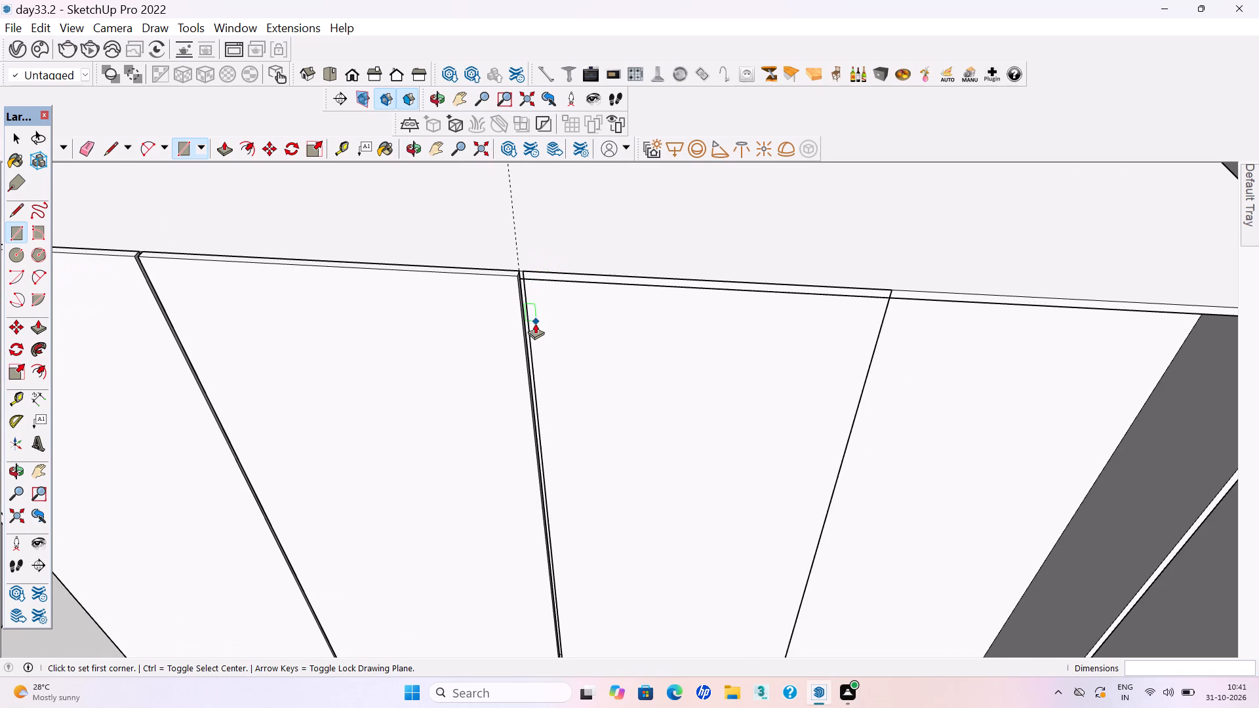
pyautogui.click(532, 309)
pyautogui.click(468, 324)
pyautogui.press('n')
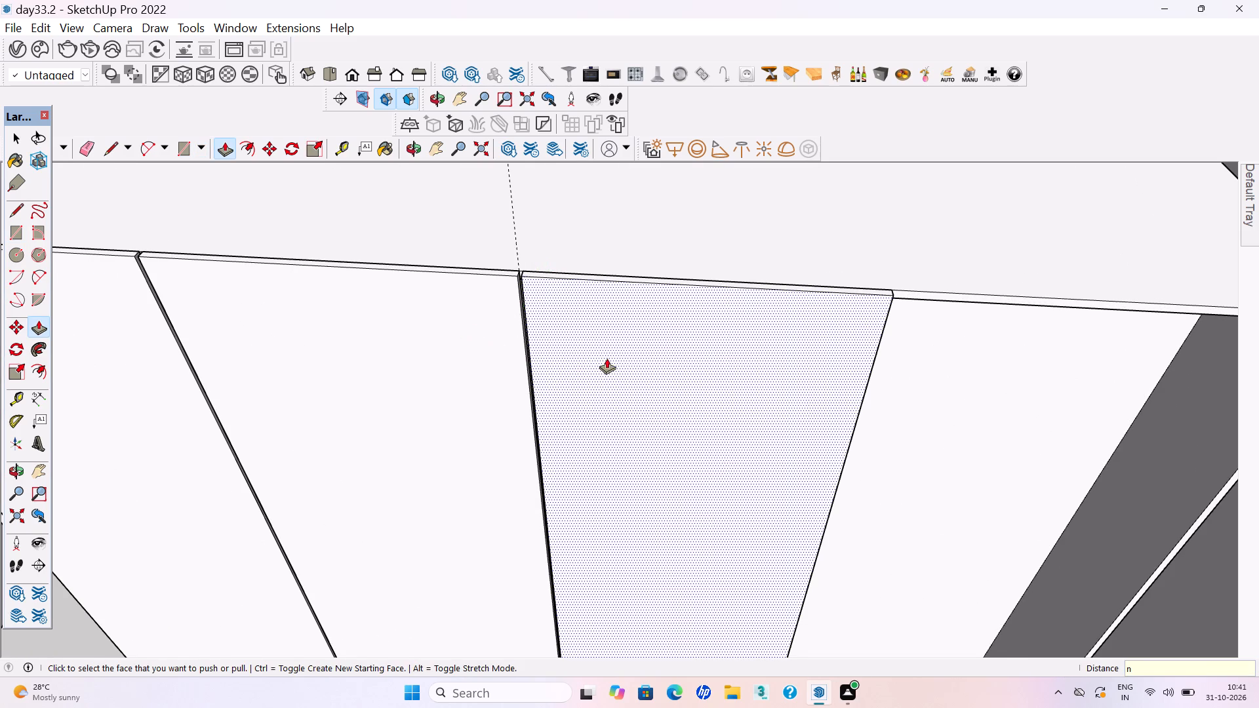
# Make the third wardrobe door panel a group.
pyautogui.press('space')
pyautogui.tripleClick(605, 374)
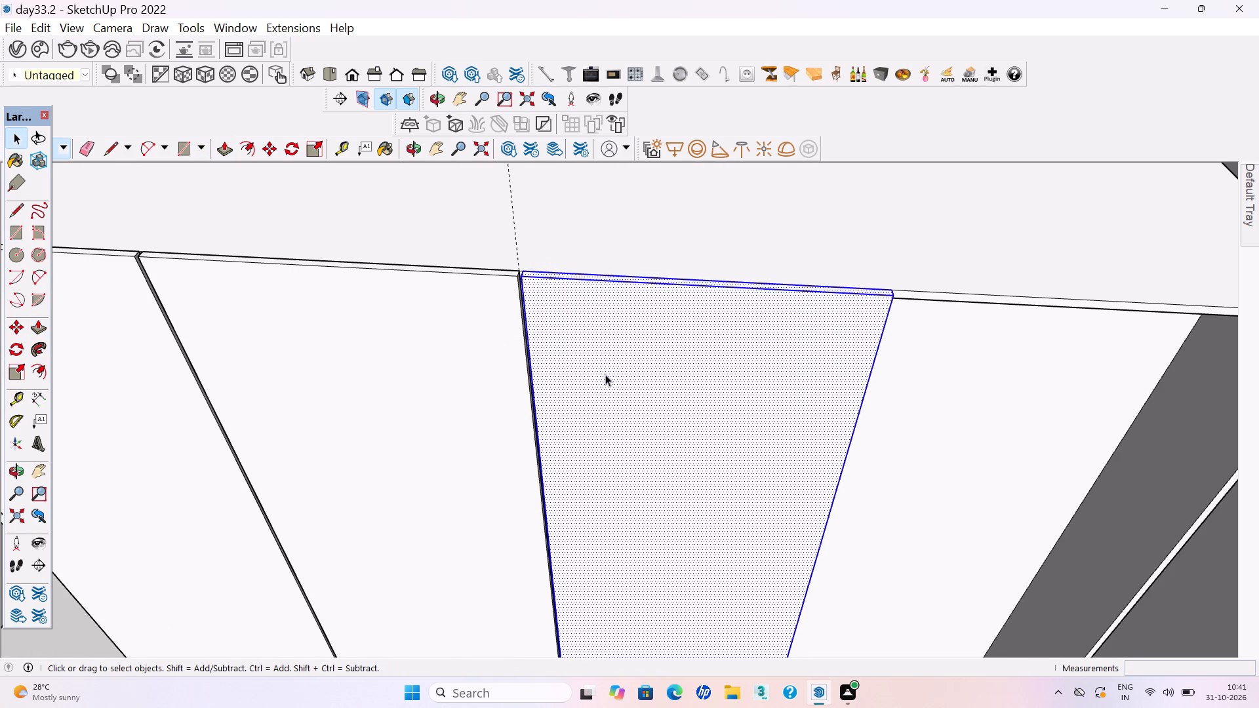
pyautogui.rightClick(605, 374)
pyautogui.click(658, 176)
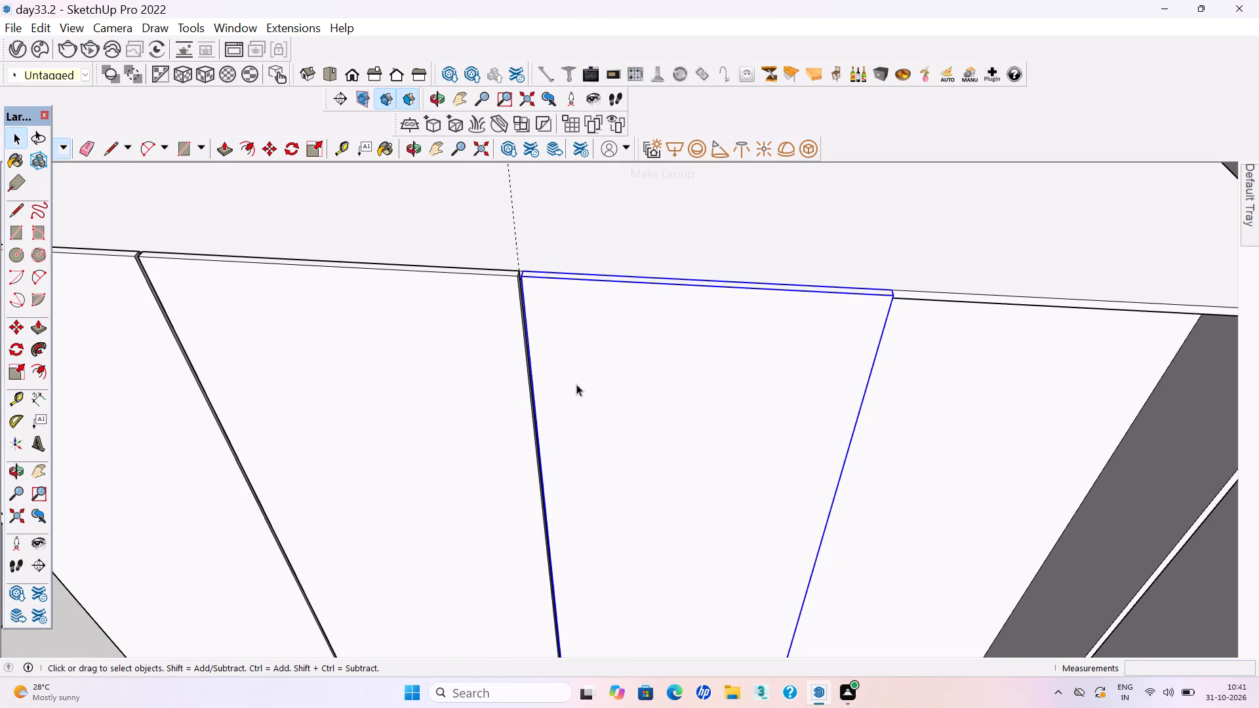
# Draw a fourth door rectangle about 2' 9 1/2" by 7' from the third door to the wardrobe's lower corner by the partition wall.
pyautogui.scroll(-6, 566, 396)
pyautogui.press('r')
pyautogui.scroll(4, 887, 319)
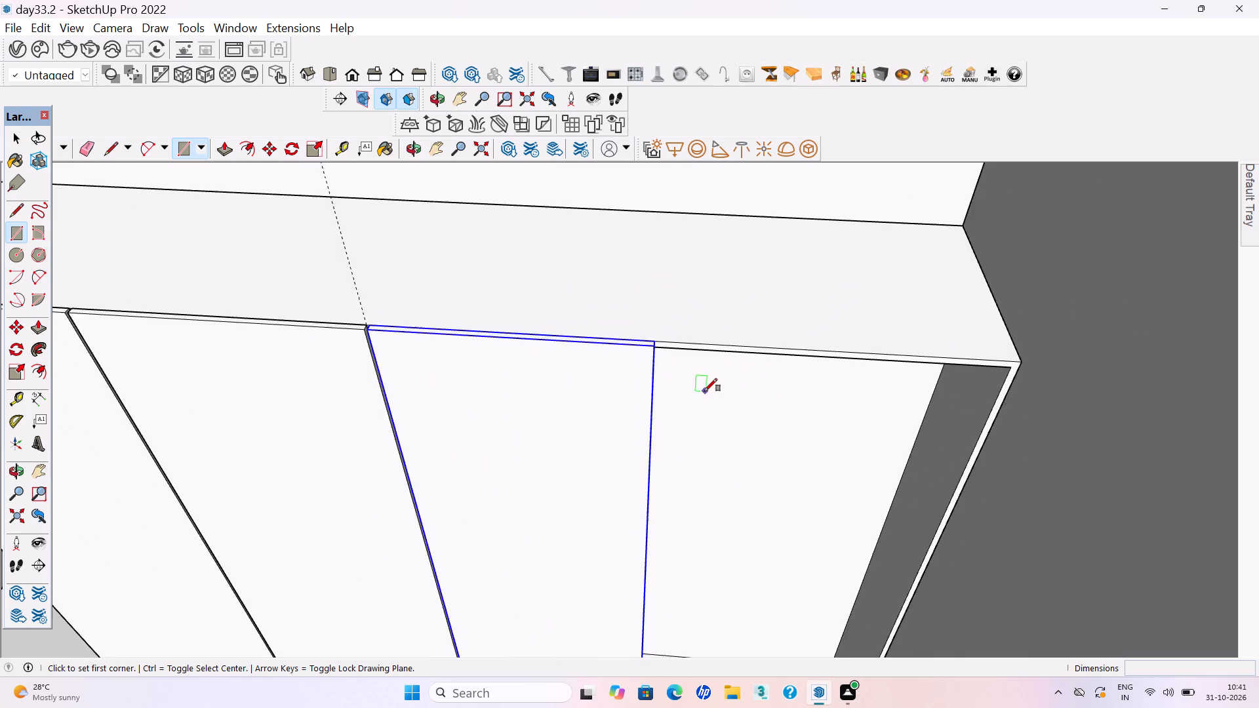
pyautogui.scroll(4, 704, 391)
pyautogui.scroll(8, 607, 264)
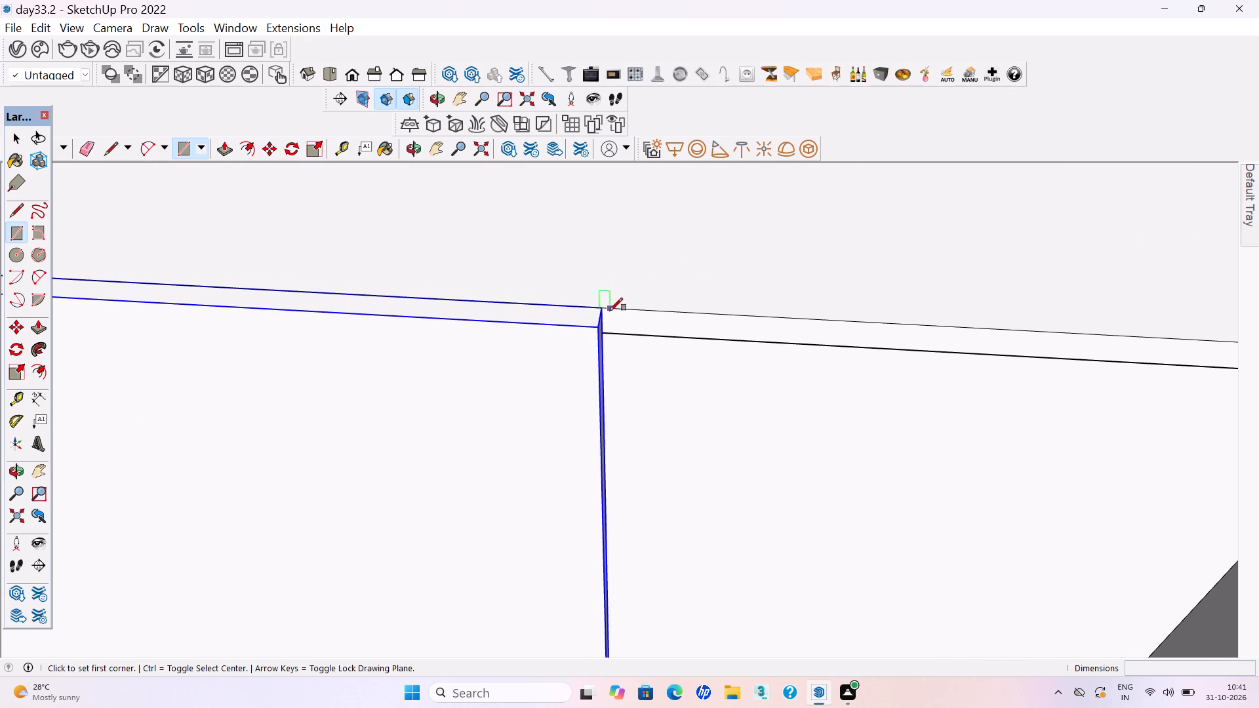
pyautogui.click(610, 310)
pyautogui.scroll(-20, 618, 304)
pyautogui.scroll(-2, 618, 304)
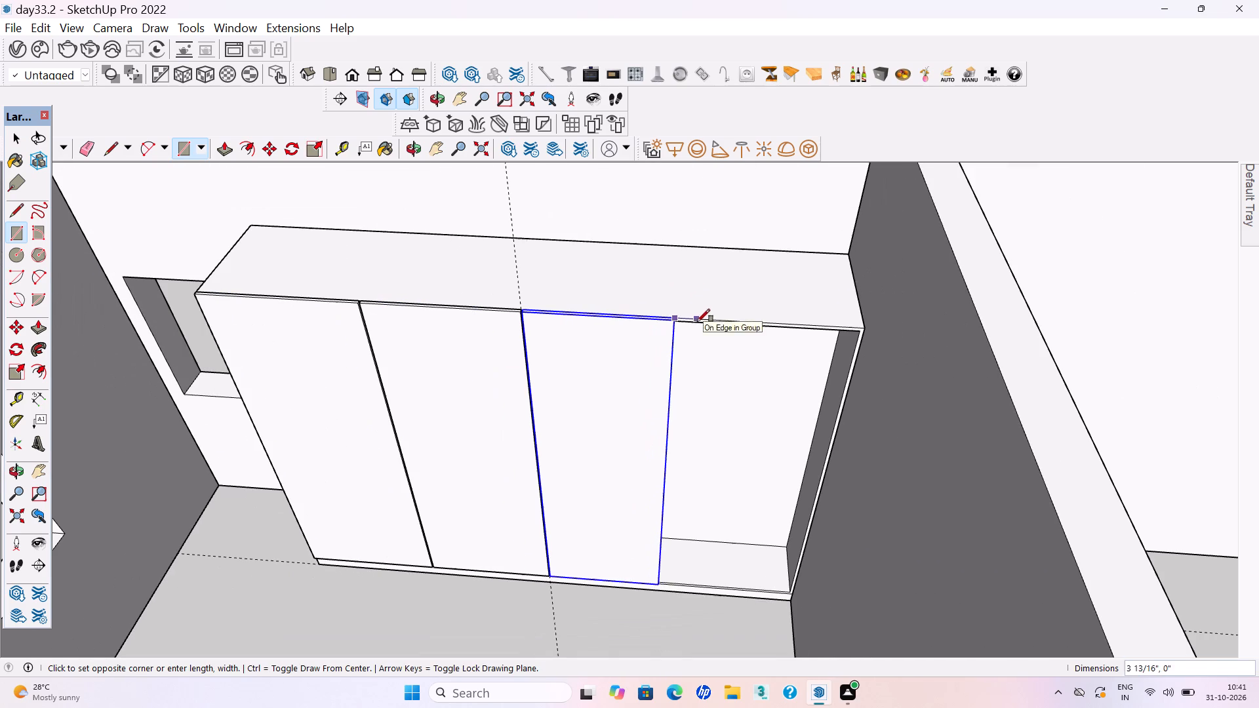
pyautogui.click(791, 593)
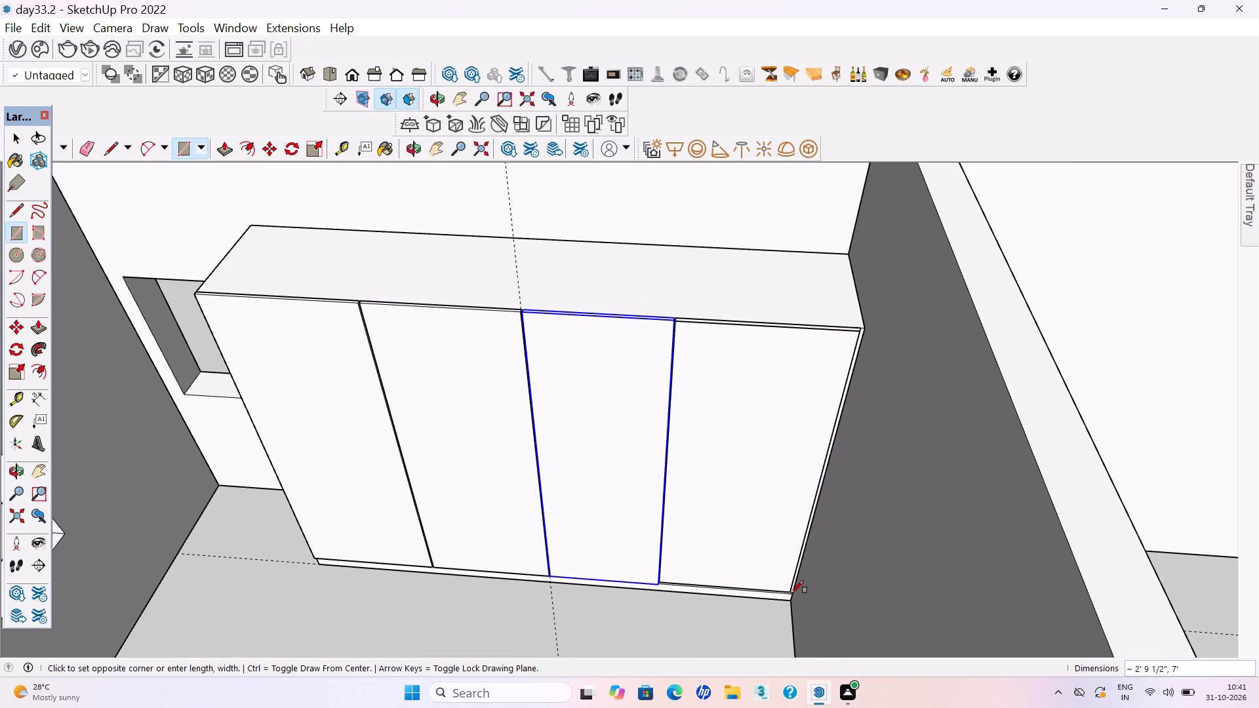
# Pull the fourth door rectangle out flush with the third door's front face and make it a group.
pyautogui.press('p')
pyautogui.click(680, 338)
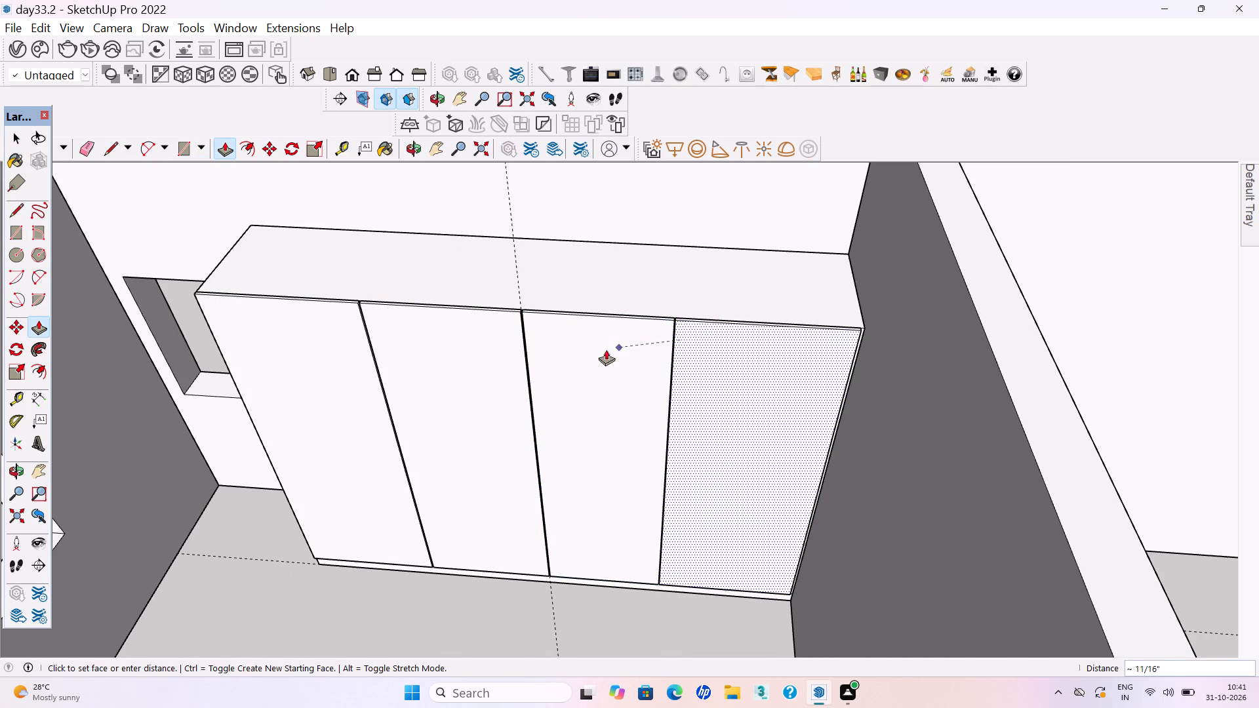
pyautogui.click(594, 350)
pyautogui.press('space')
pyautogui.scroll(8, 718, 283)
pyautogui.moveTo(672, 363); pyautogui.dragTo(648, 444, button='middle')
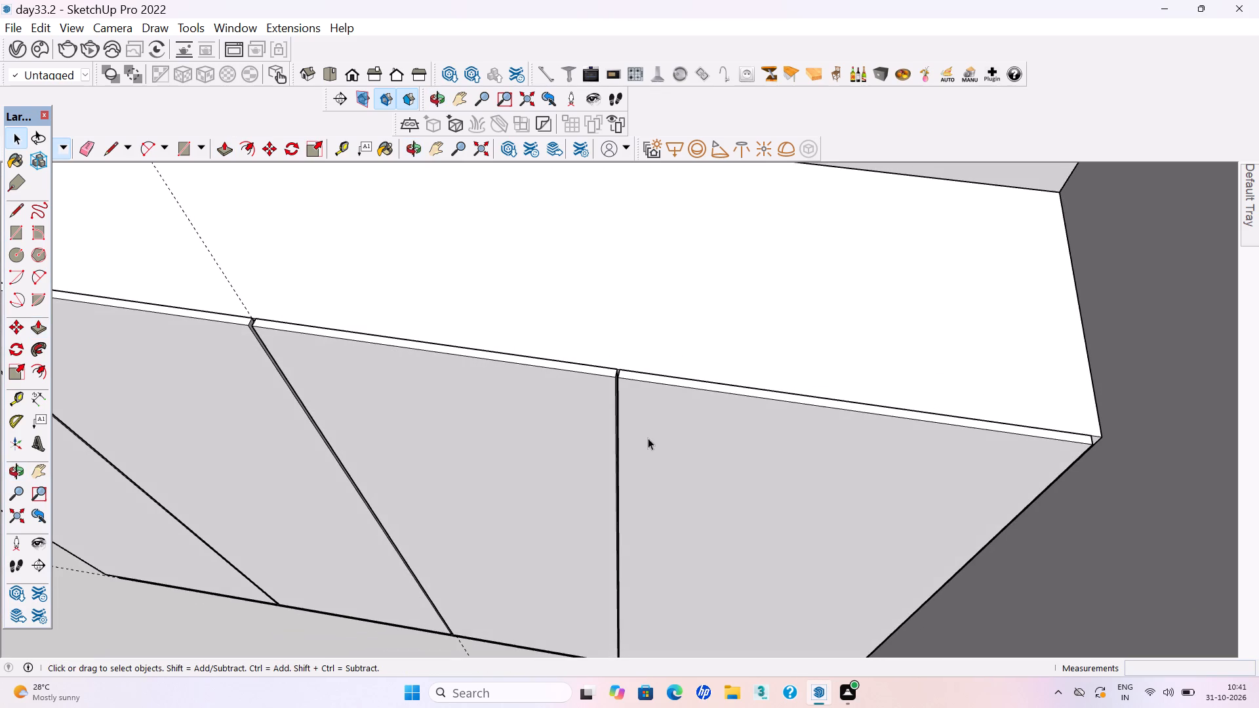
pyautogui.tripleClick(651, 435)
pyautogui.rightClick(652, 434)
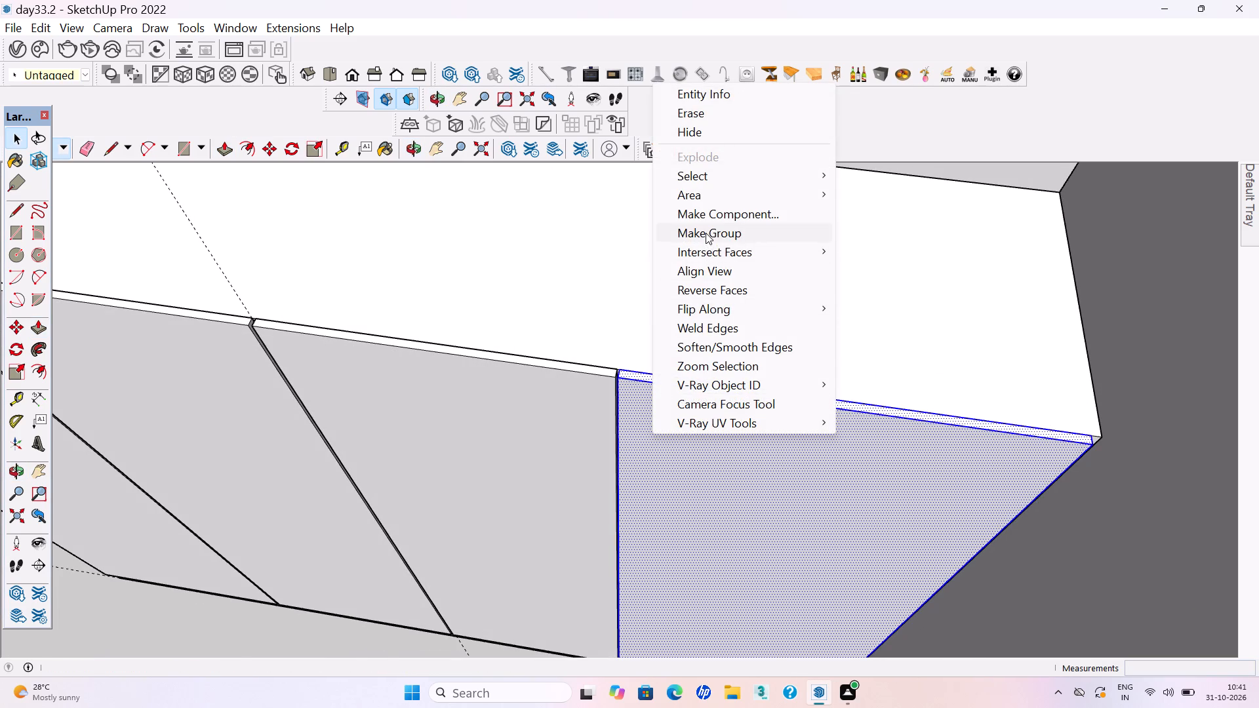
pyautogui.click(706, 233)
# Delete the centre guide line running through the wardrobe.
pyautogui.scroll(-17, 730, 463)
pyautogui.moveTo(525, 454); pyautogui.dragTo(574, 401, button='middle')
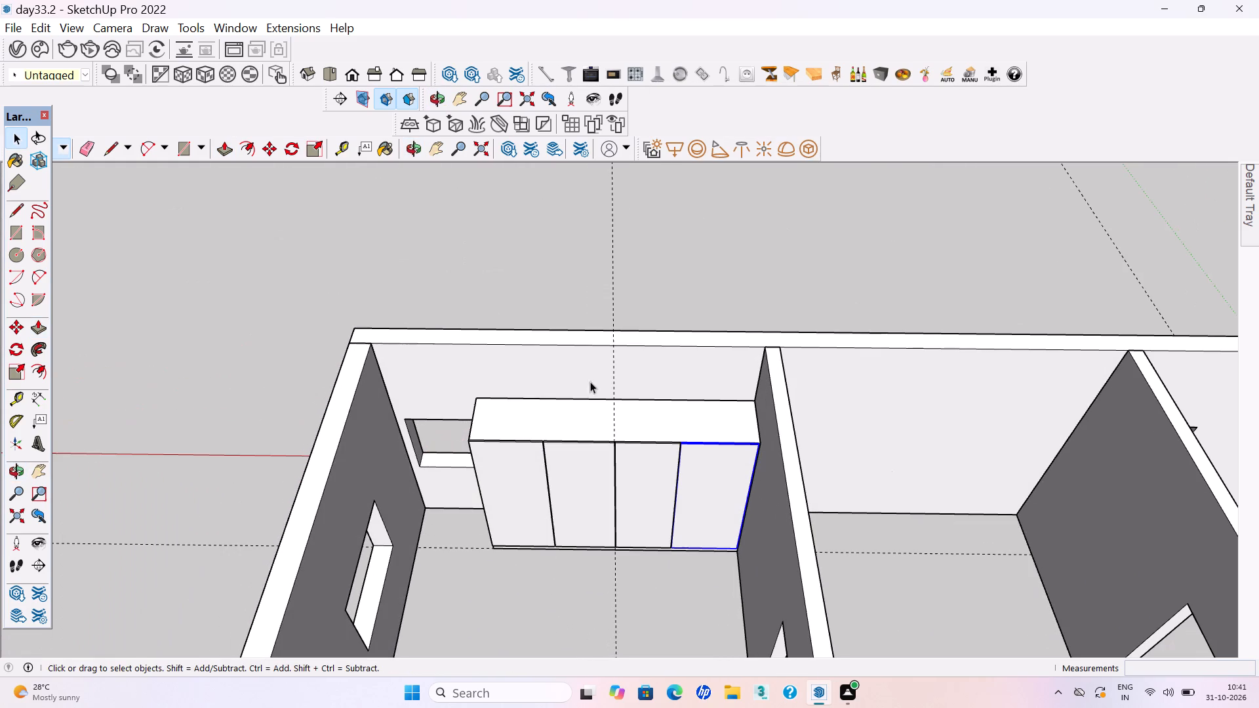
pyautogui.click(654, 260)
pyautogui.moveTo(661, 279); pyautogui.dragTo(550, 215)
pyautogui.press('Delete')
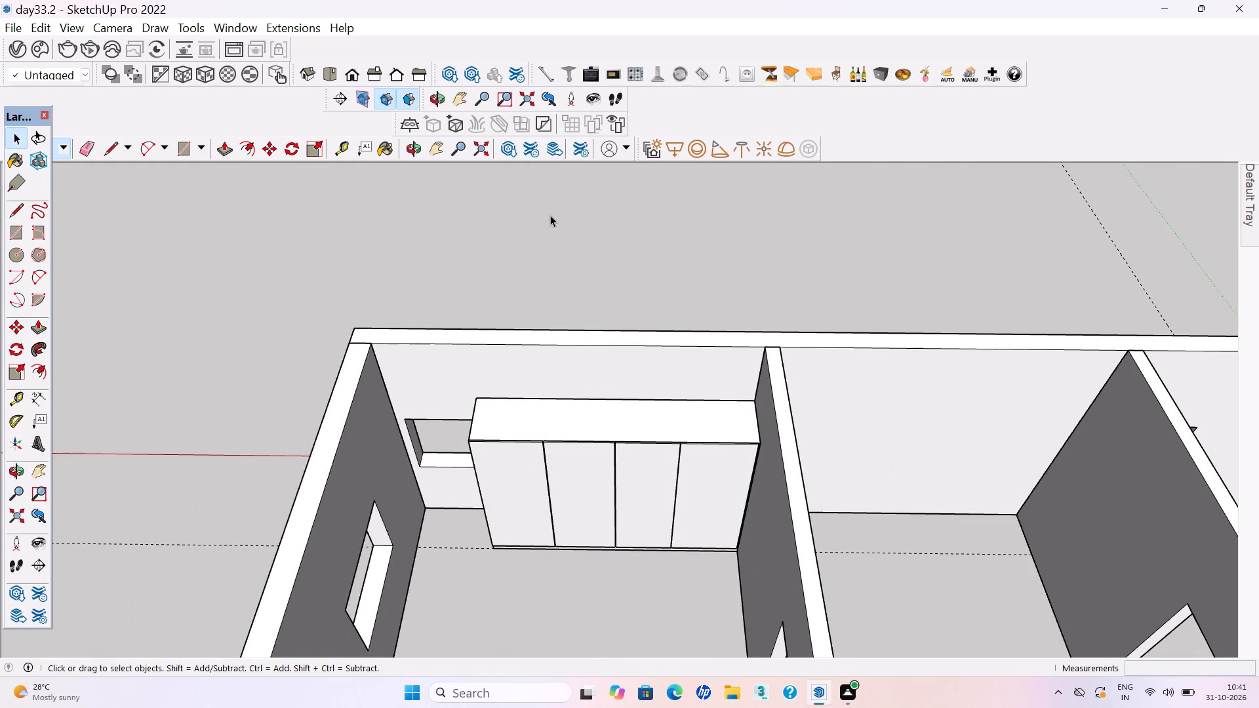
# Draw a loft rectangle about 13' 4" by 2' 1" on the back wall above the wardrobe, spanning wall to wall.
pyautogui.press('r')
pyautogui.moveTo(382, 361); pyautogui.dragTo(382, 340, button='middle')
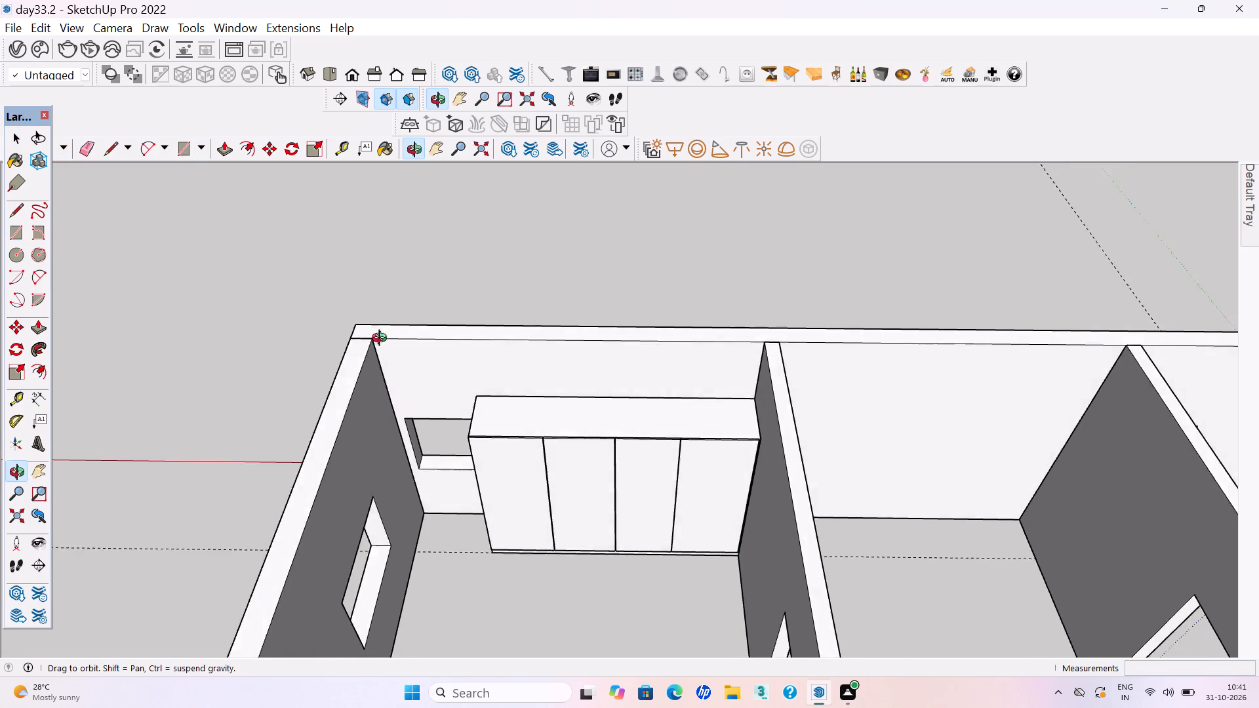
pyautogui.moveTo(382, 340); pyautogui.dragTo(391, 277, button='middle')
pyautogui.scroll(4, 435, 359)
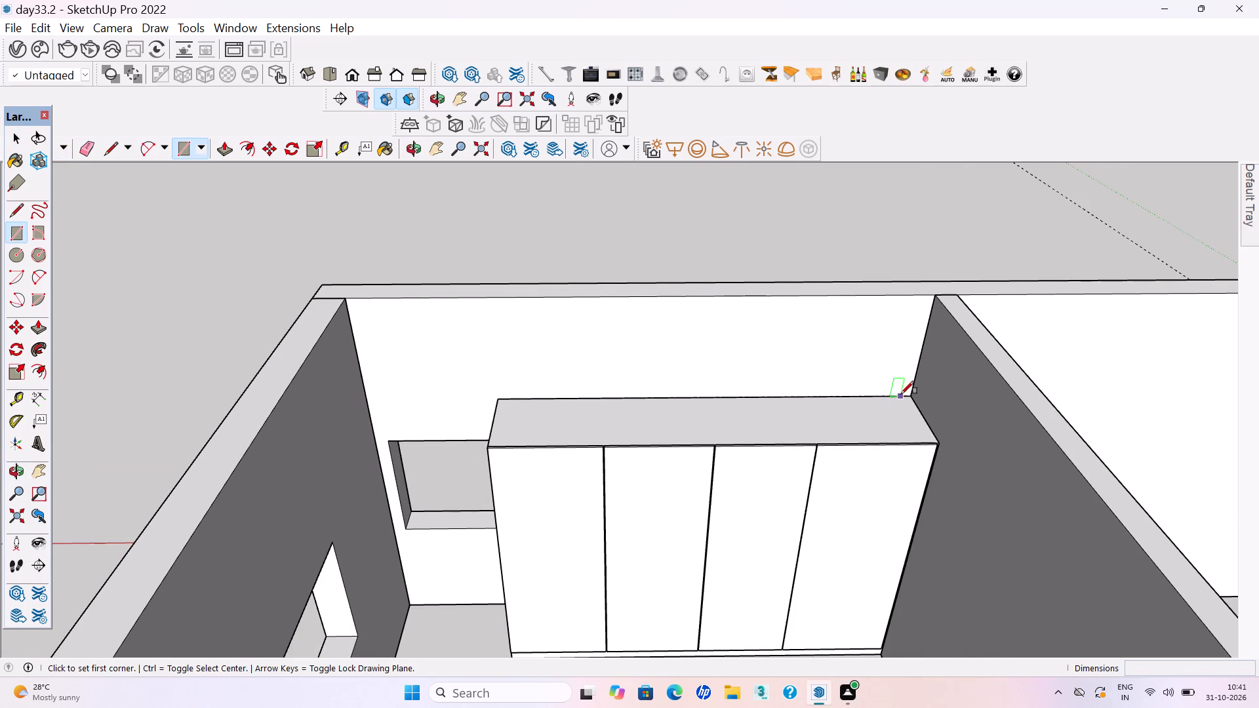
pyautogui.click(908, 391)
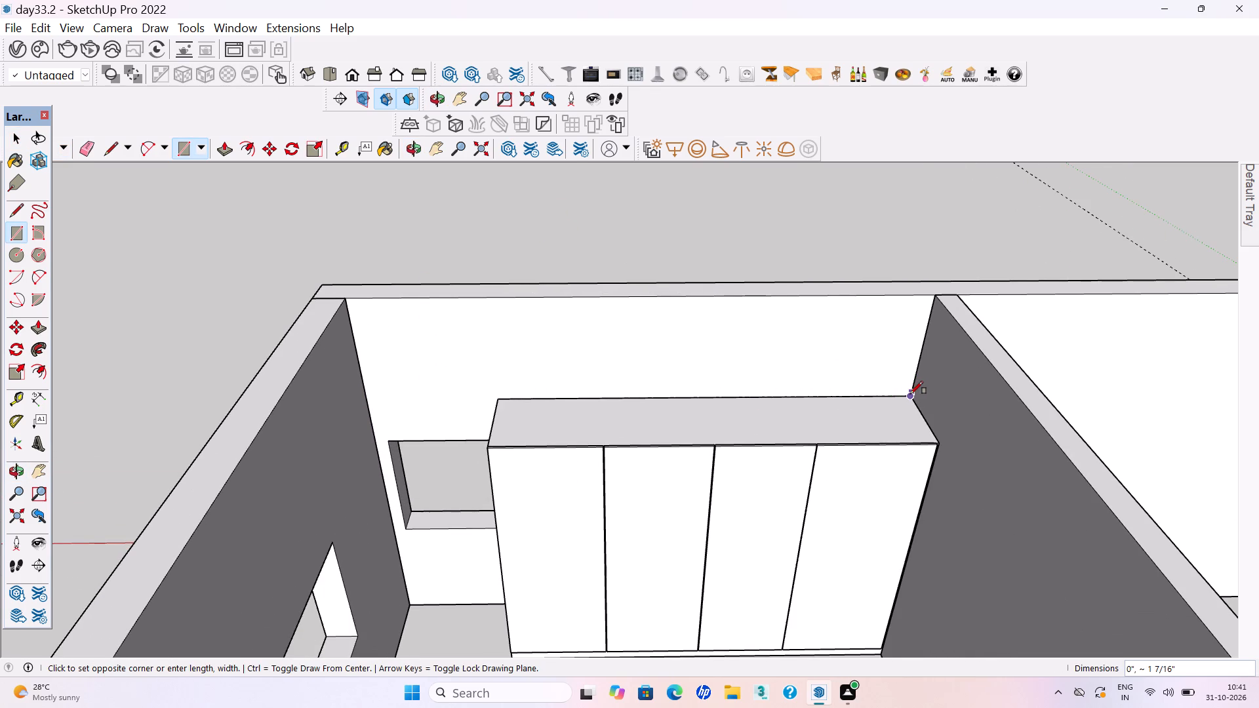
pyautogui.press('space')
pyautogui.press('r')
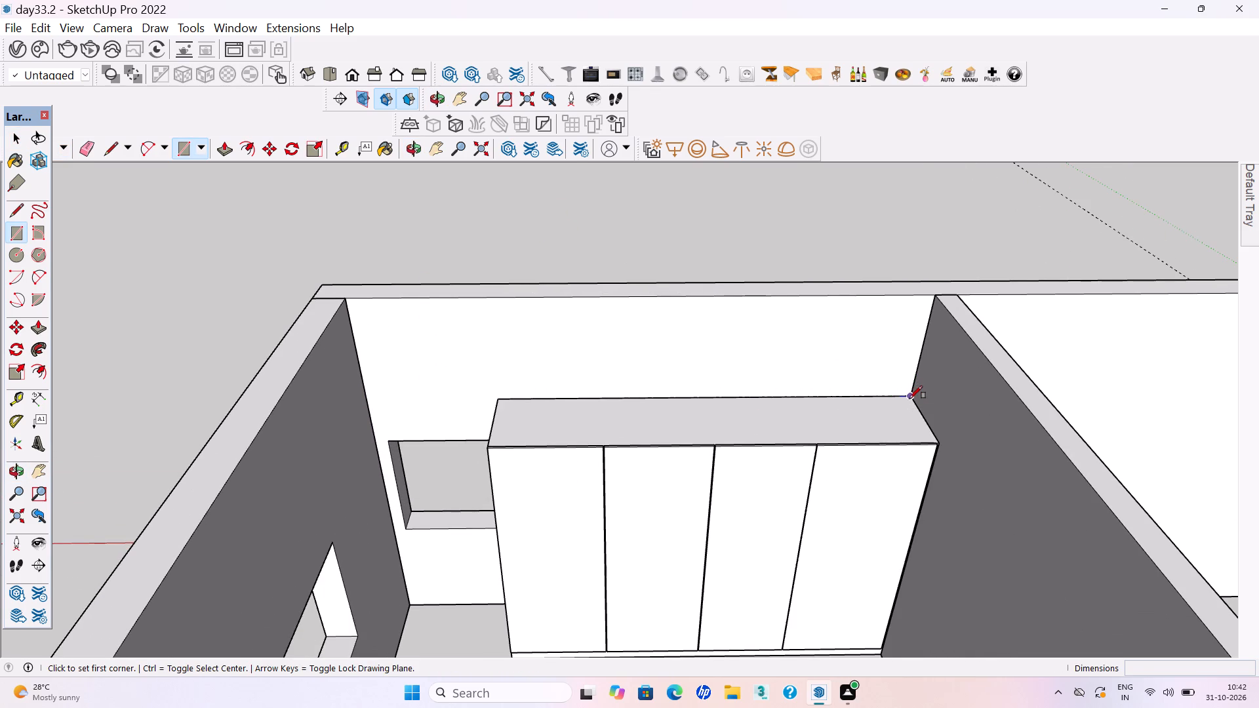
pyautogui.click(909, 397)
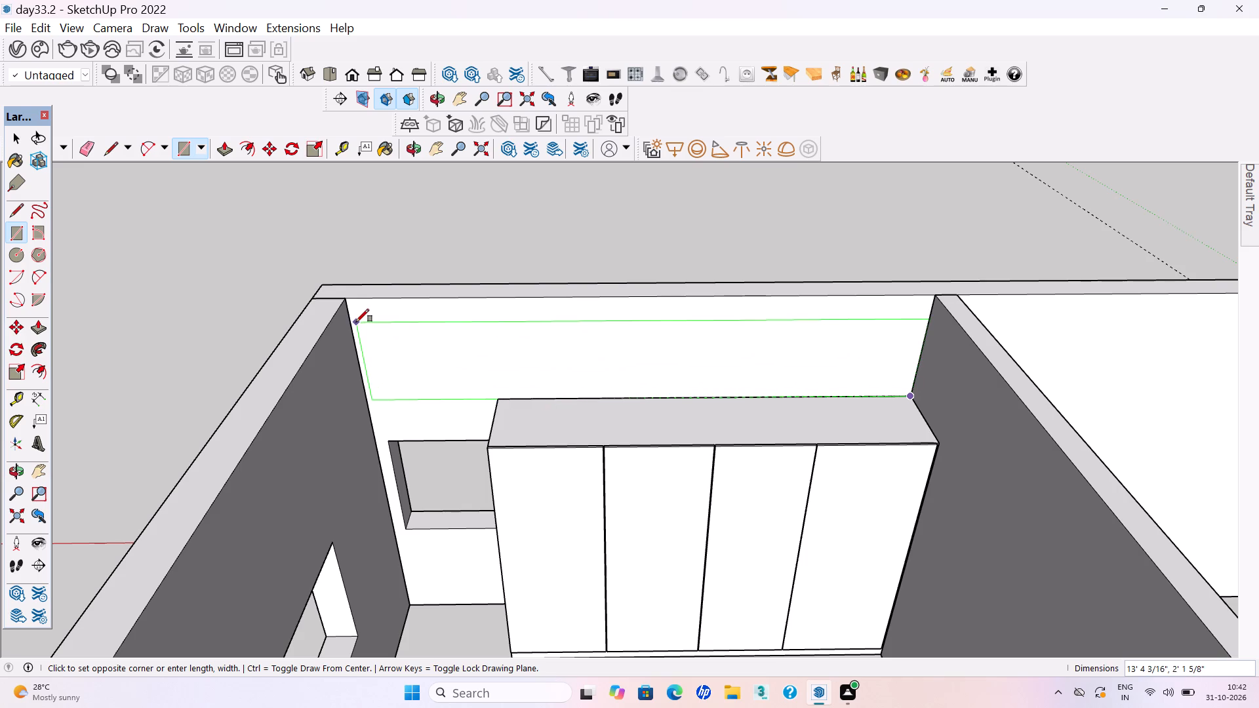
pyautogui.click(354, 321)
# Make the loft rectangle a group and pull its face out to the wardrobe's front.
pyautogui.press('space')
pyautogui.doubleClick(495, 380)
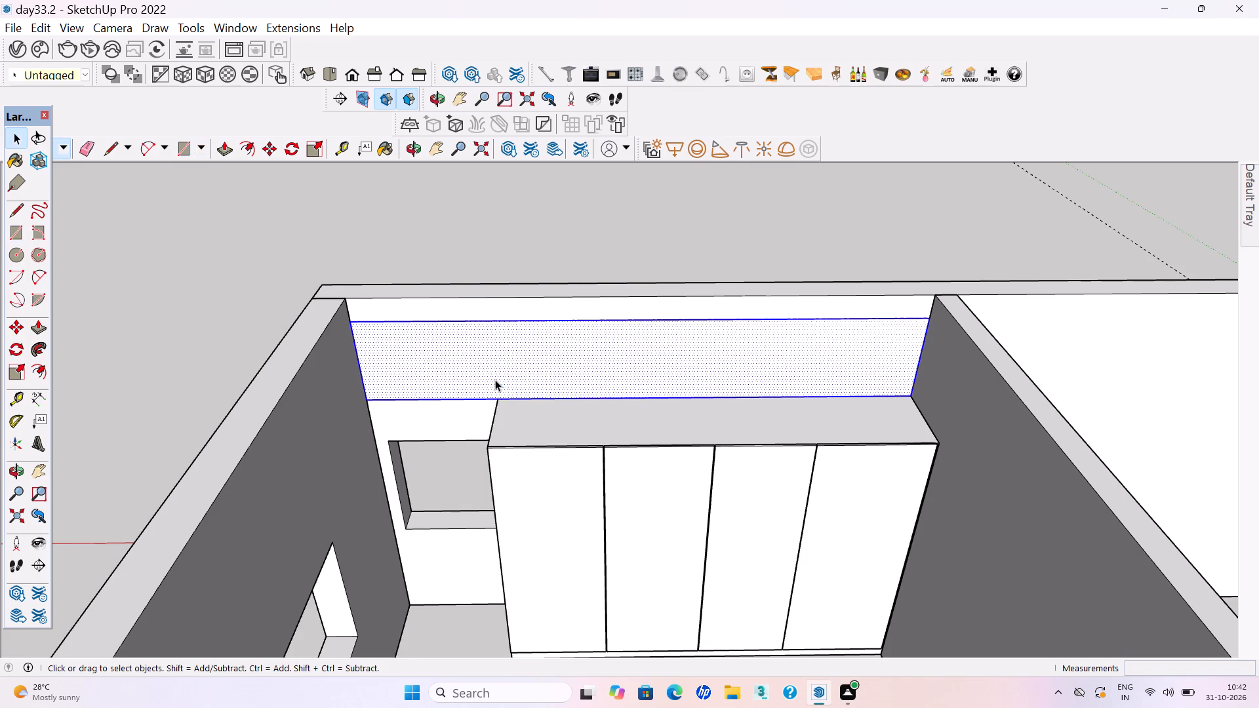
pyautogui.rightClick(495, 378)
pyautogui.click(535, 199)
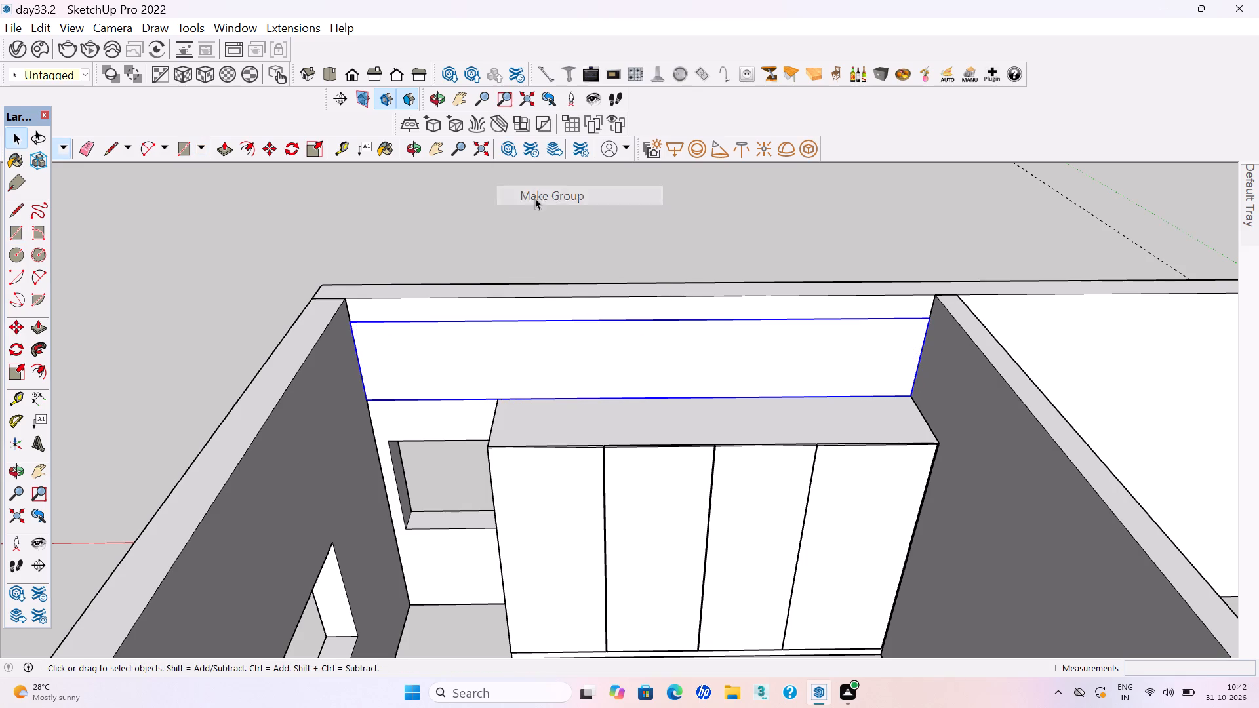
pyautogui.doubleClick(539, 364)
pyautogui.press('p')
pyautogui.click(539, 364)
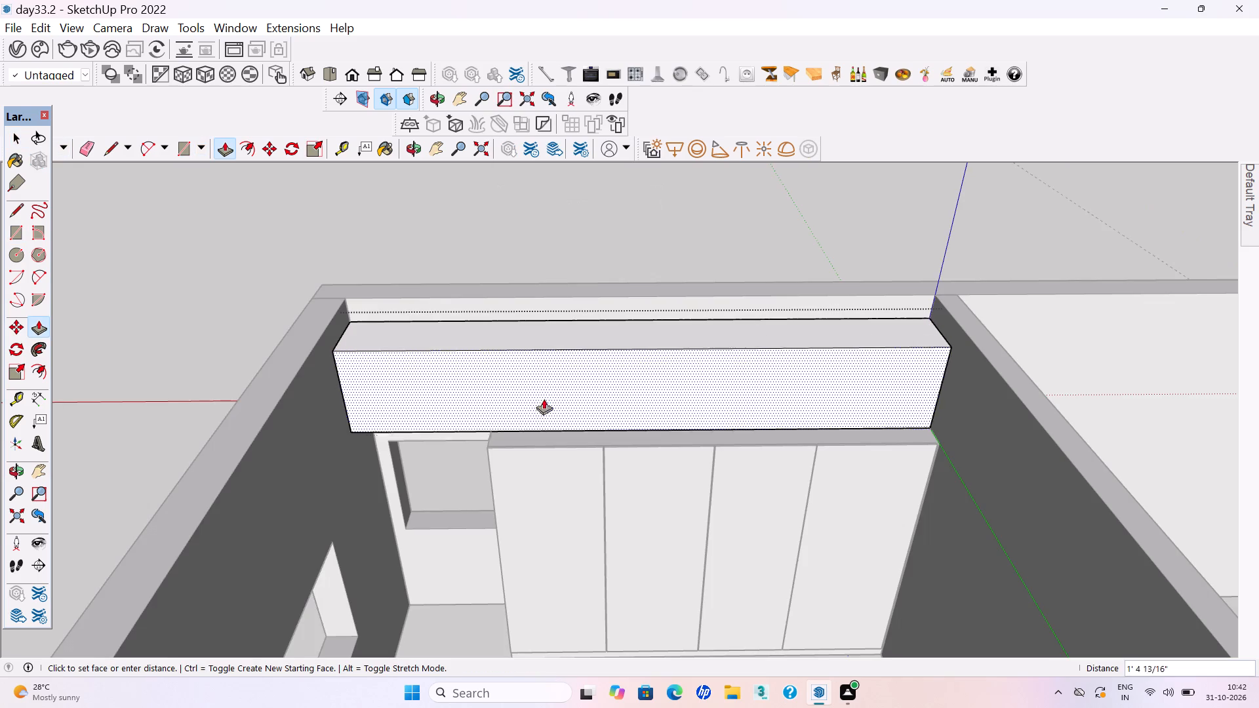
pyautogui.click(546, 449)
pyautogui.press('space')
# Offset the loft box's front face 18mm inward.
pyautogui.press('f')
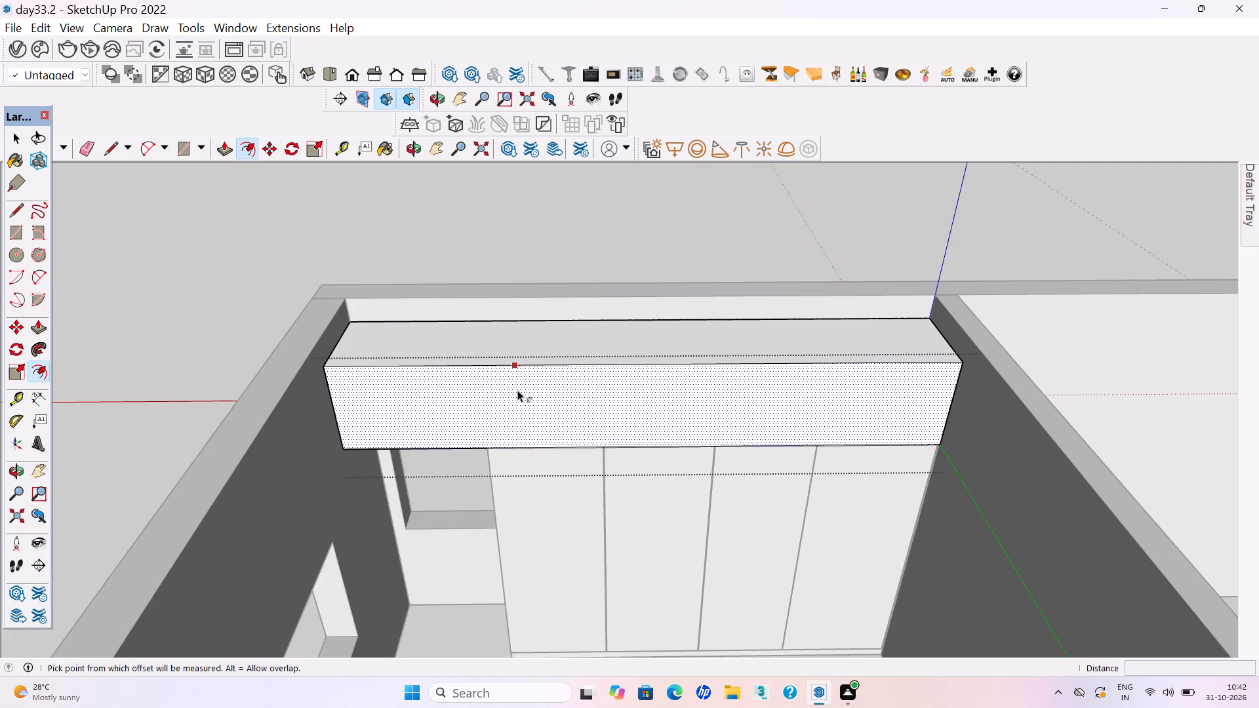
pyautogui.click(517, 390)
pyautogui.write('18mm')
pyautogui.press('Return')
pyautogui.press('space')
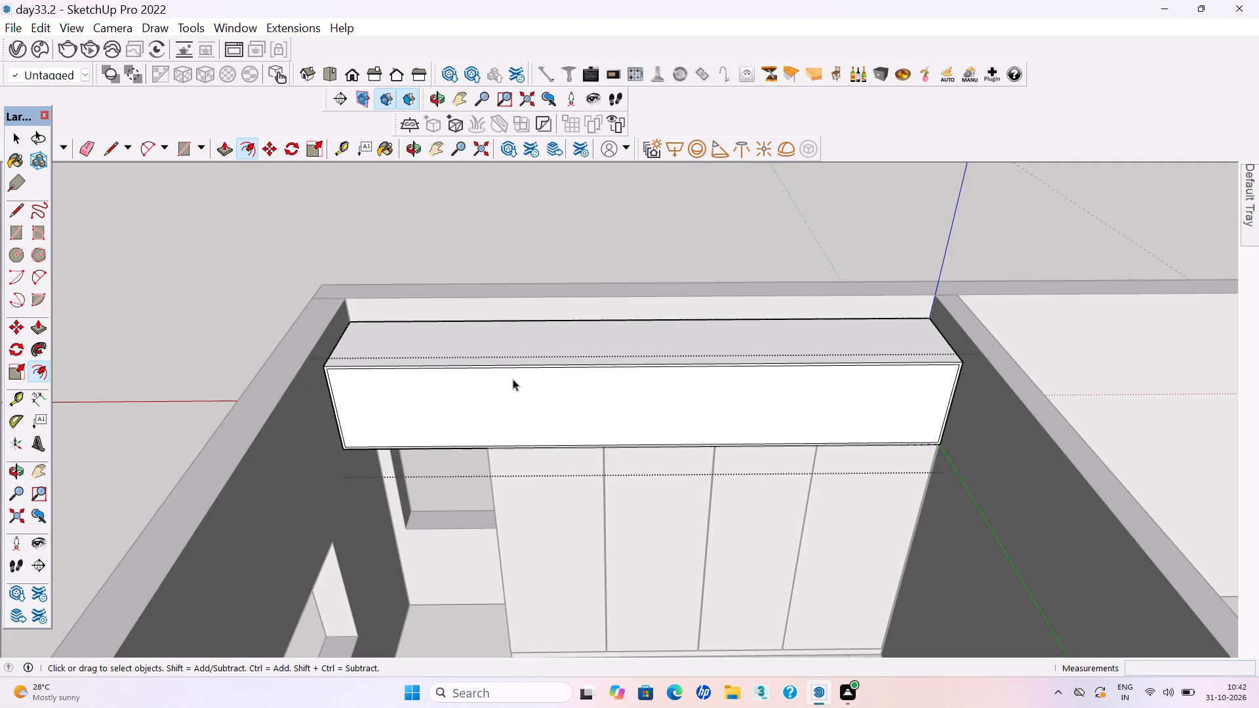
# Push the loft's inner front face back toward the wall to hollow the box and save the model.
pyautogui.click(515, 391)
pyautogui.press('p')
pyautogui.click(525, 421)
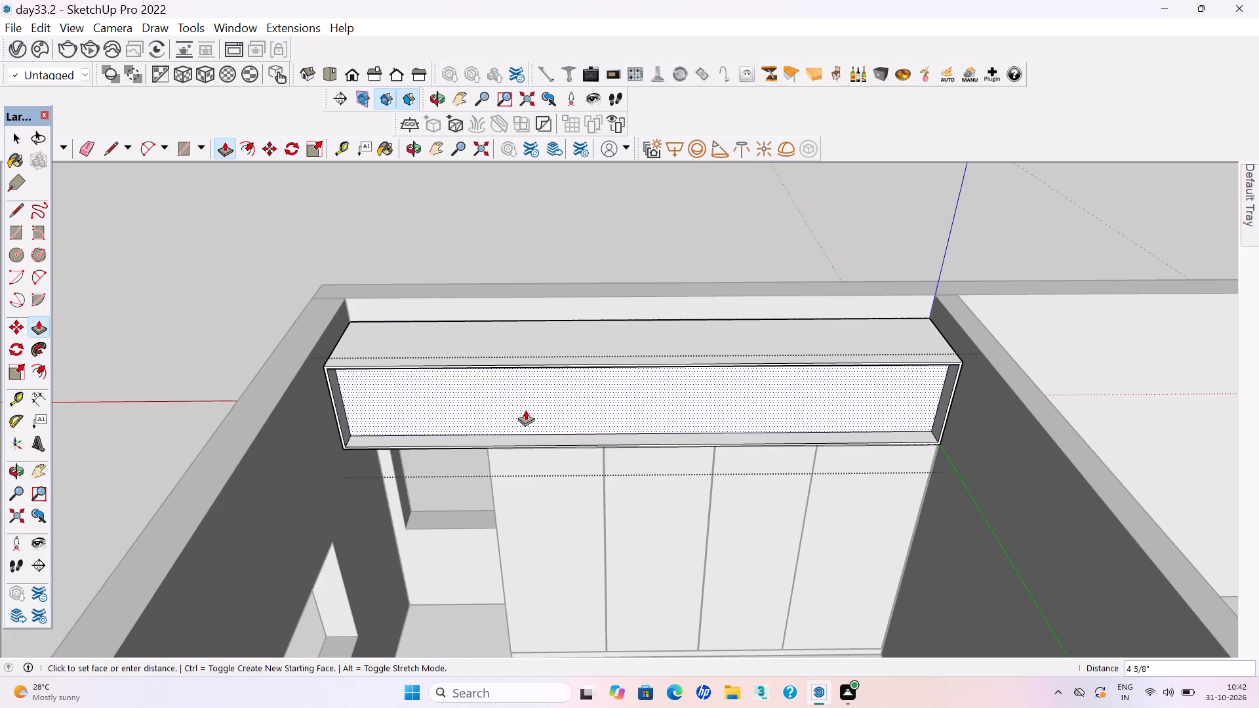
pyautogui.click(531, 387)
pyautogui.press('space')
pyautogui.click(511, 243)
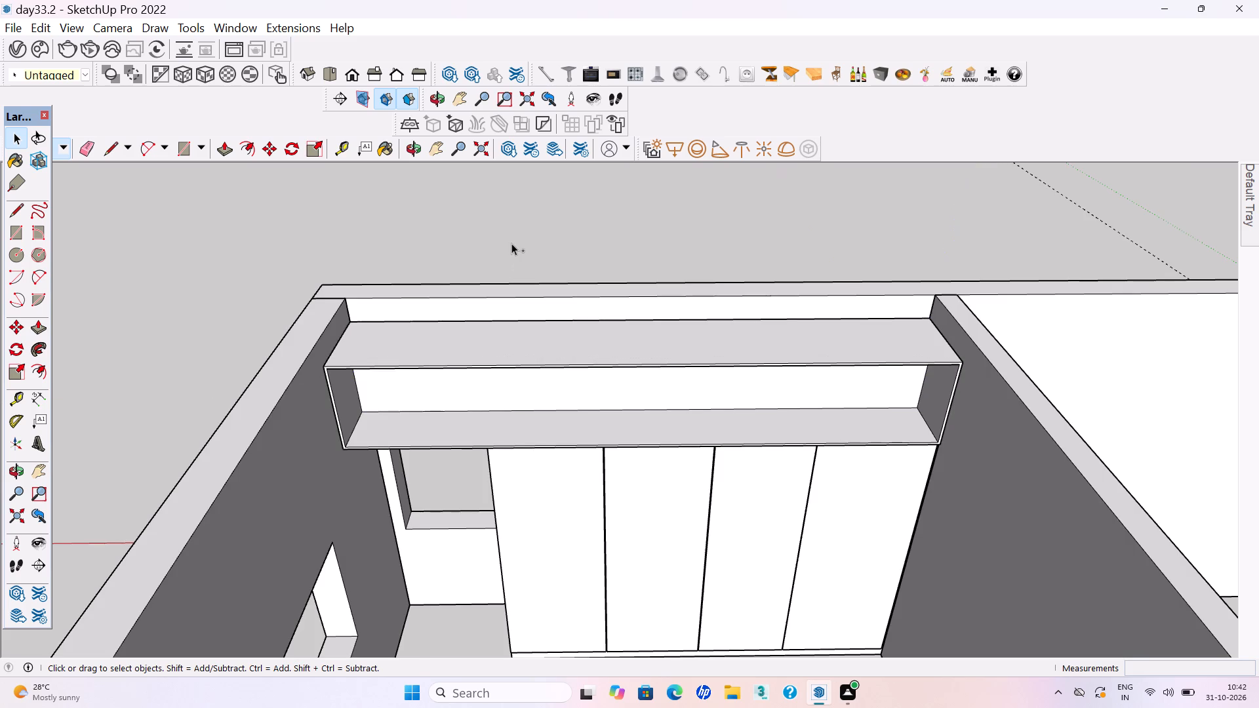
pyautogui.hotkey('ctrl', 's')
pyautogui.hotkey('ctrl', 's')
# Draw a loft door rectangle about 2' 9 3/16" by 2' 1 1/8" on the loft front above the fourth wardrobe door.
pyautogui.press('r')
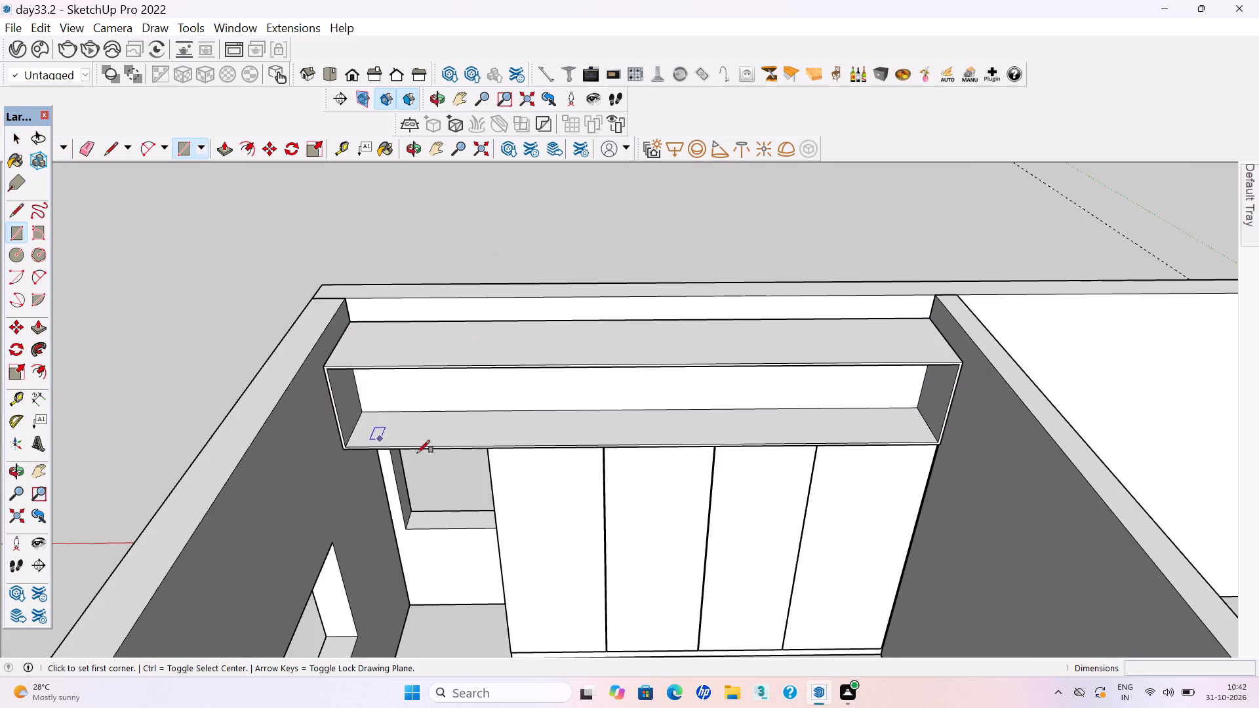
pyautogui.scroll(2, 769, 453)
pyautogui.moveTo(881, 430); pyautogui.dragTo(813, 382, button='middle')
pyautogui.scroll(1, 879, 428)
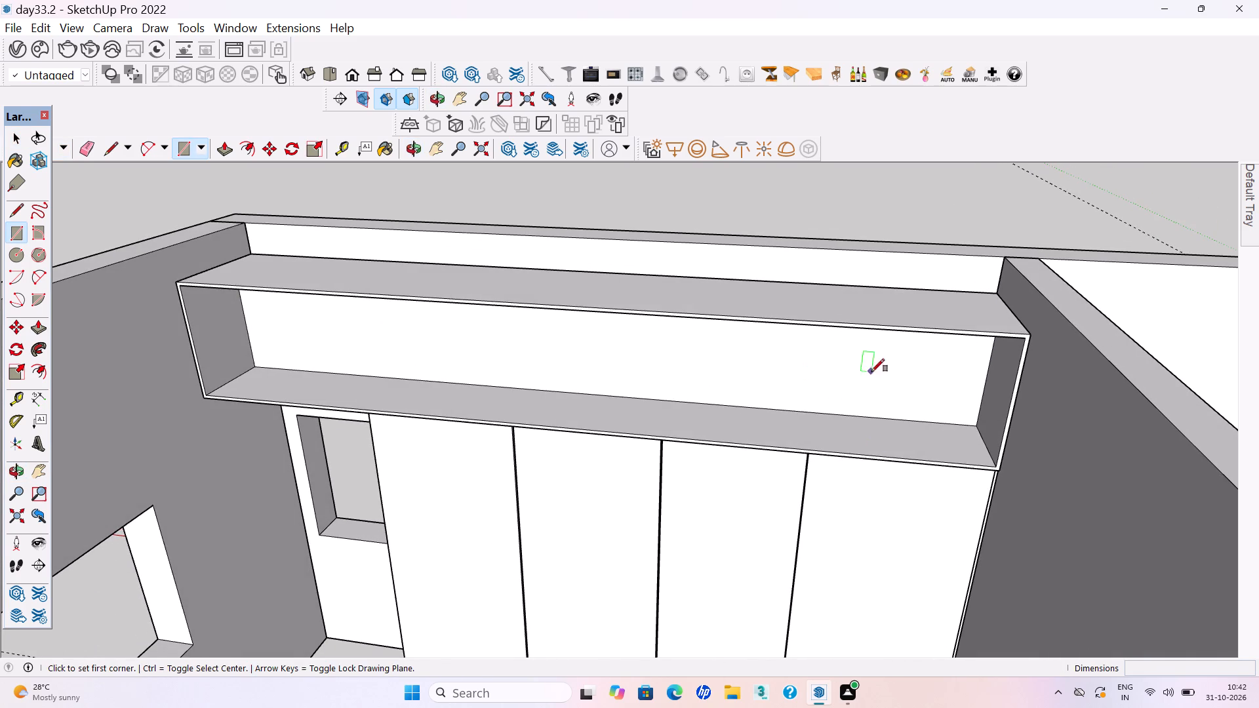
pyautogui.moveTo(871, 371); pyautogui.dragTo(847, 416, button='middle')
pyautogui.scroll(7, 801, 471)
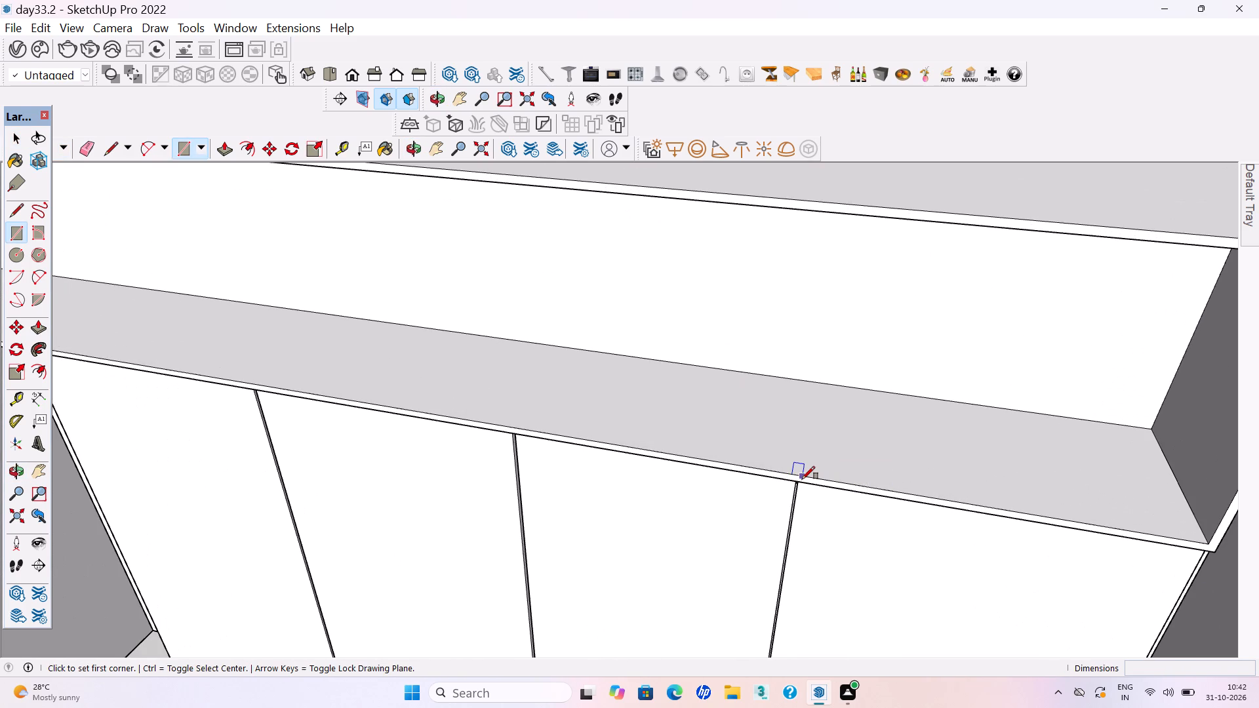
pyautogui.click(802, 479)
pyautogui.scroll(-3, 802, 479)
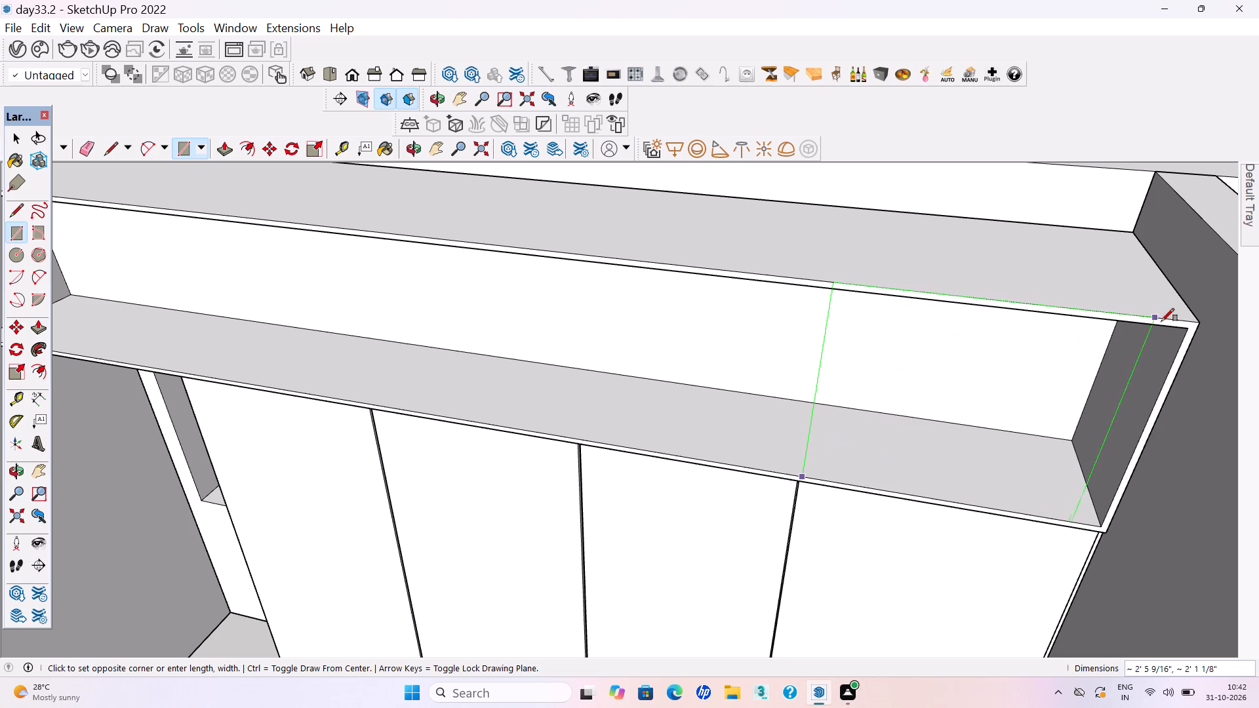
pyautogui.click(1195, 328)
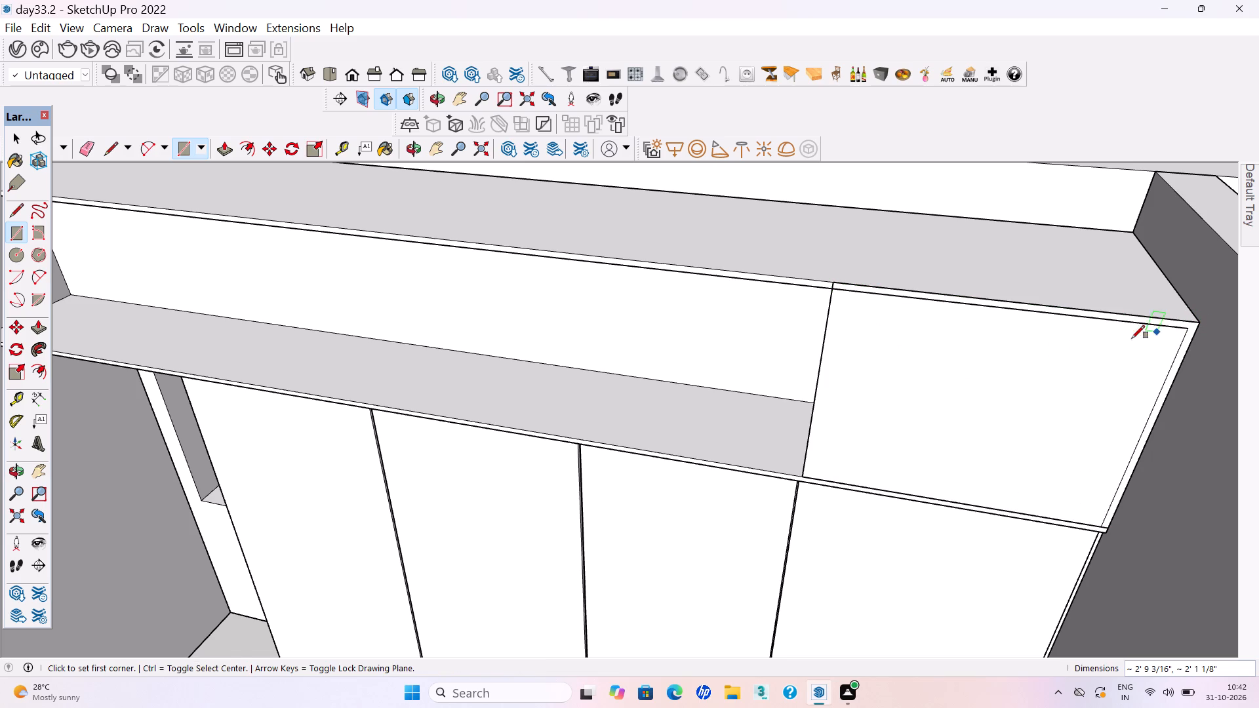
# Pull the loft door rectangle out 18mm and make it a group.
pyautogui.press('p')
pyautogui.click(926, 406)
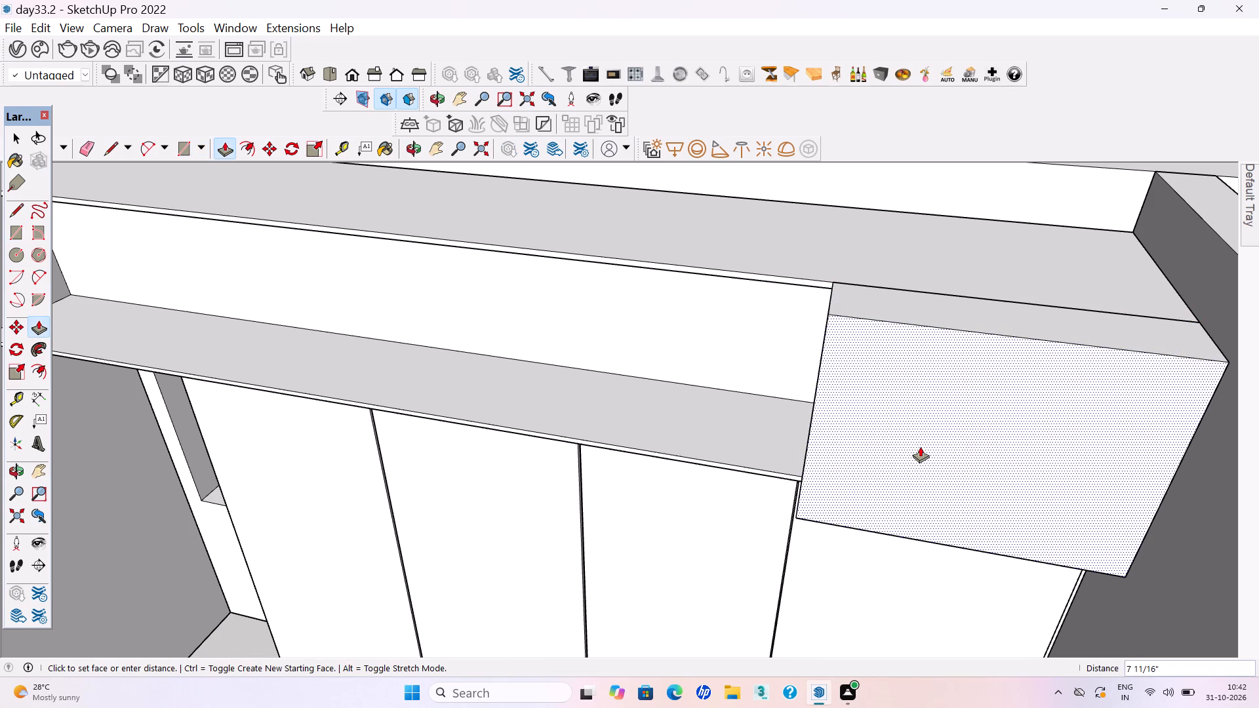
pyautogui.write('18mm')
pyautogui.press('Return')
pyautogui.press('space')
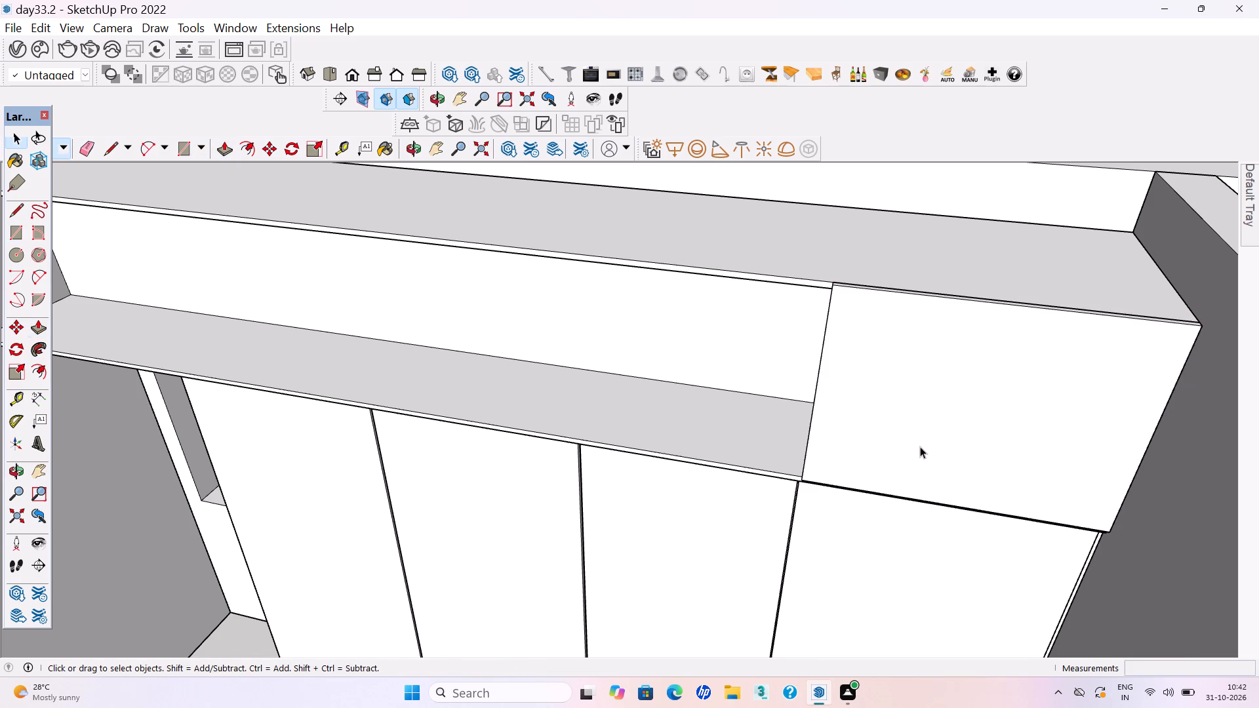
pyautogui.tripleClick(909, 445)
pyautogui.rightClick(909, 445)
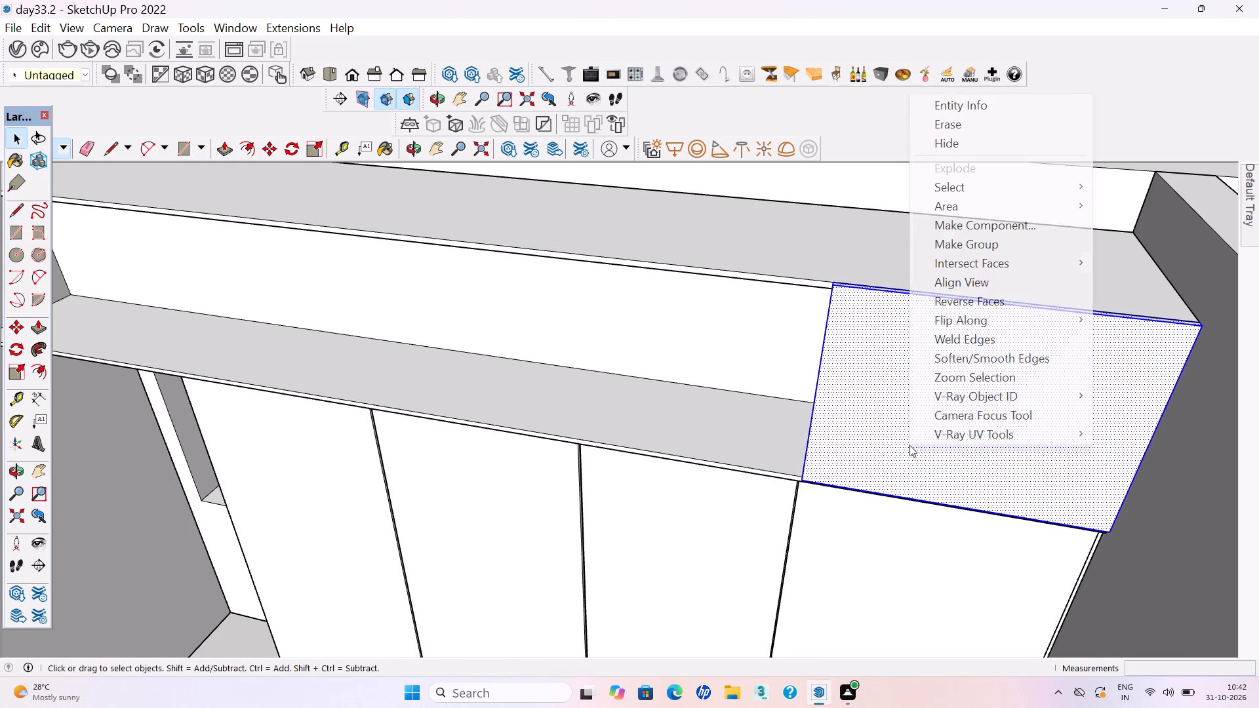
pyautogui.click(940, 242)
# Draw a loft door rectangle about 2' 5 1/2" by 2' 1 1/8" on the loft front above the third wardrobe door.
pyautogui.scroll(-3, 824, 421)
pyautogui.moveTo(614, 416); pyautogui.dragTo(671, 473, button='middle')
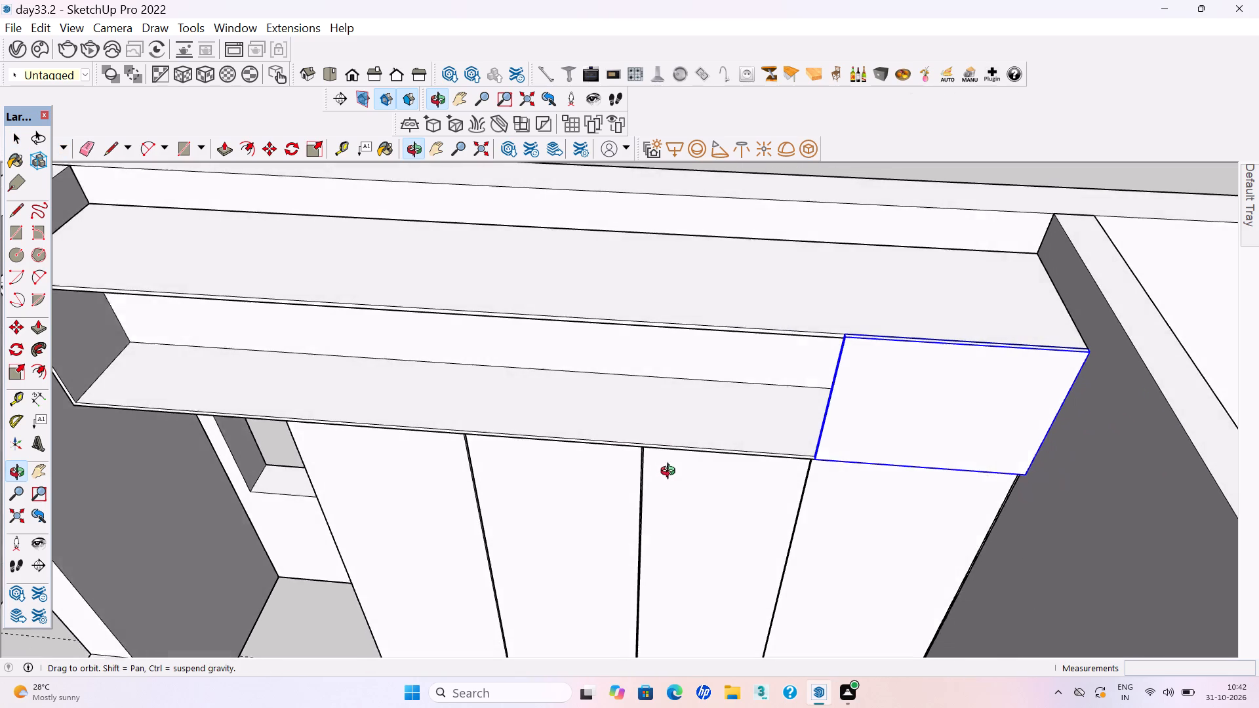
pyautogui.moveTo(671, 473); pyautogui.dragTo(677, 481, button='middle')
pyautogui.press('r')
pyautogui.scroll(3, 692, 332)
pyautogui.scroll(6, 770, 393)
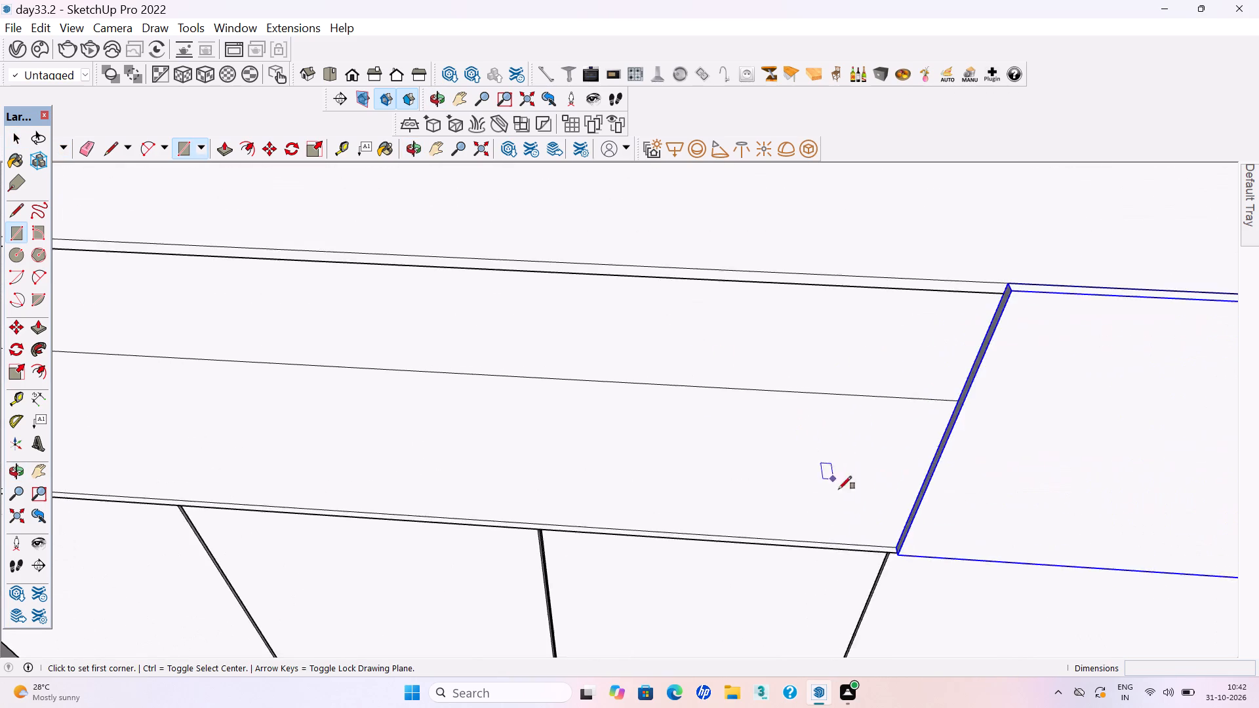
pyautogui.scroll(6, 839, 489)
pyautogui.click(919, 589)
pyautogui.scroll(-3, 800, 551)
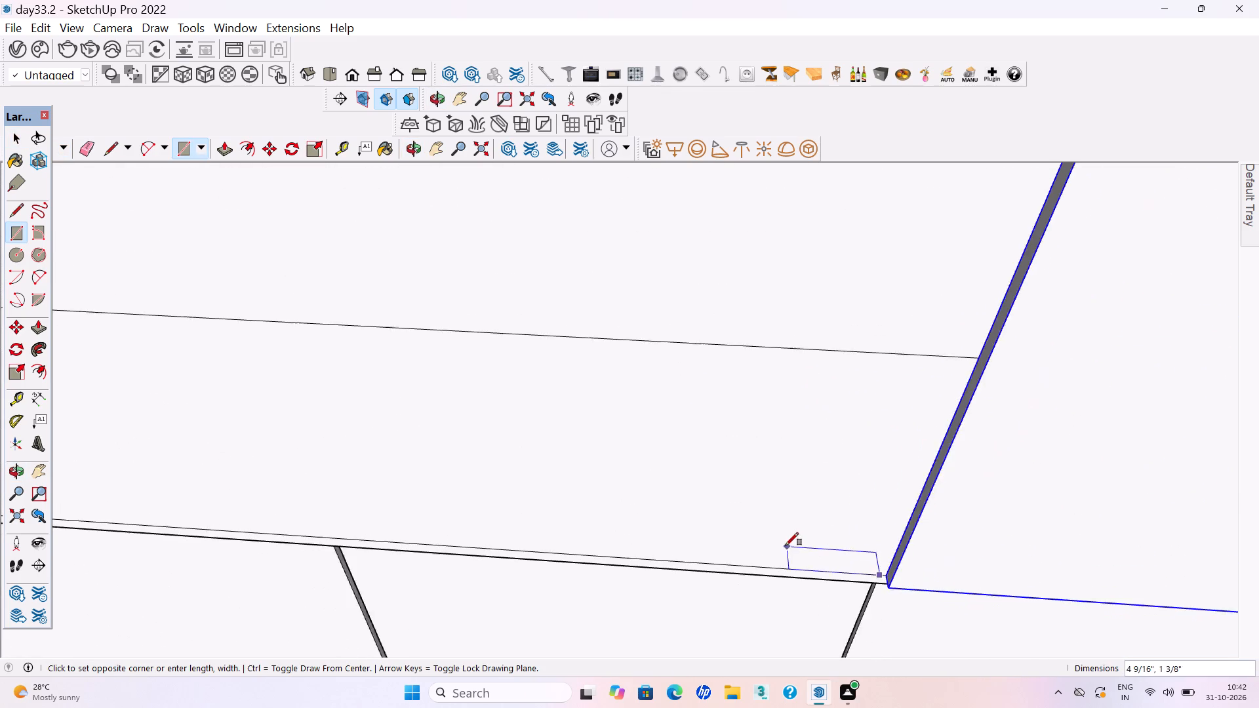
pyautogui.scroll(-11, 786, 545)
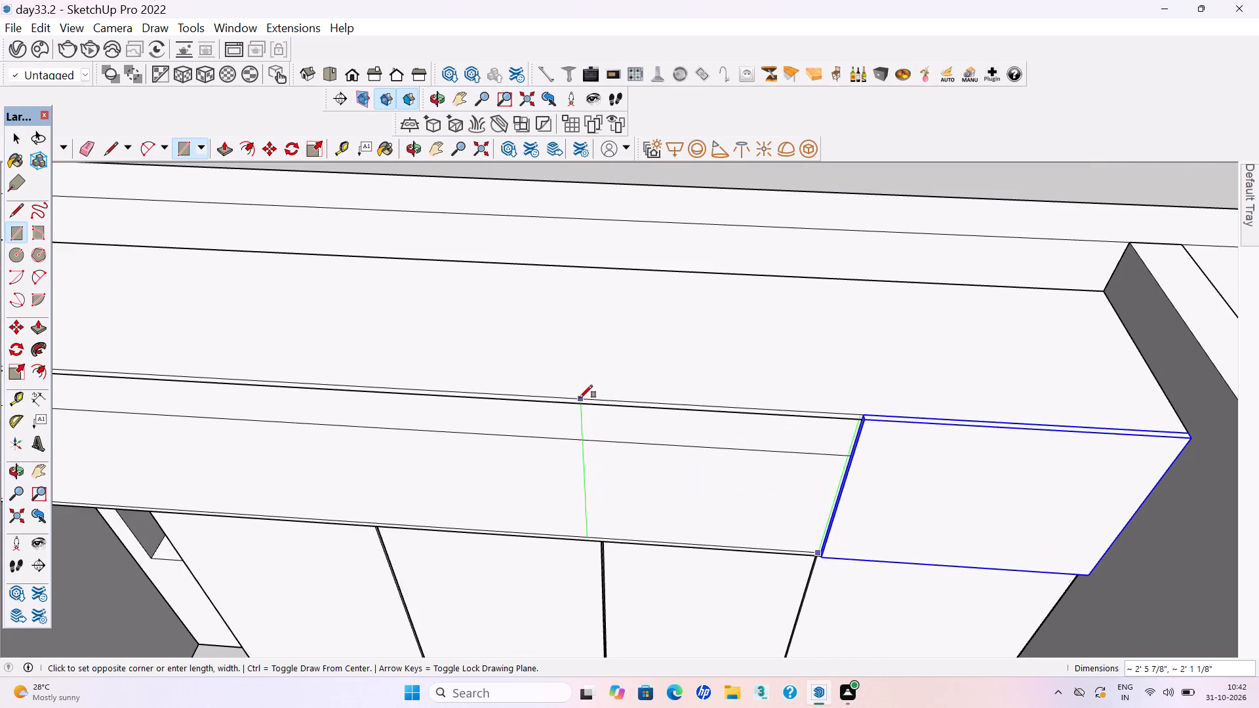
pyautogui.click(584, 398)
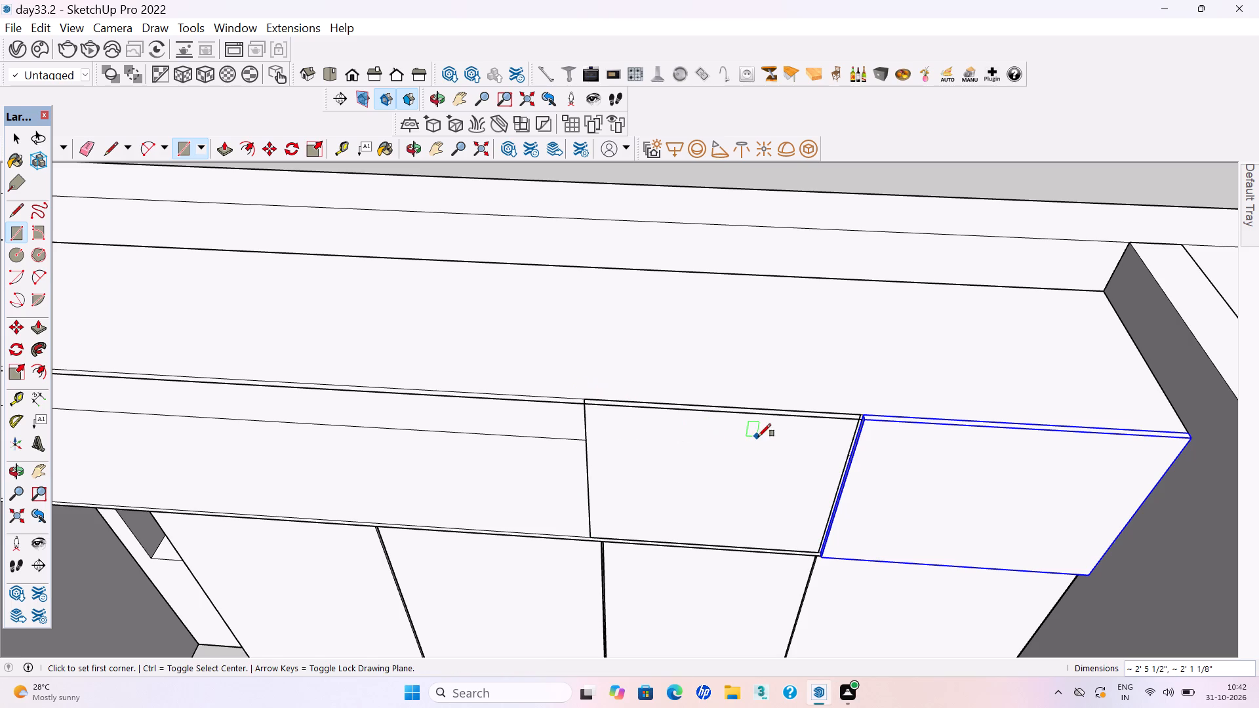
# Pull the new loft door out about 11/16", flush with the neighbouring door, and make it a group.
pyautogui.press('p')
pyautogui.click(764, 454)
pyautogui.click(903, 450)
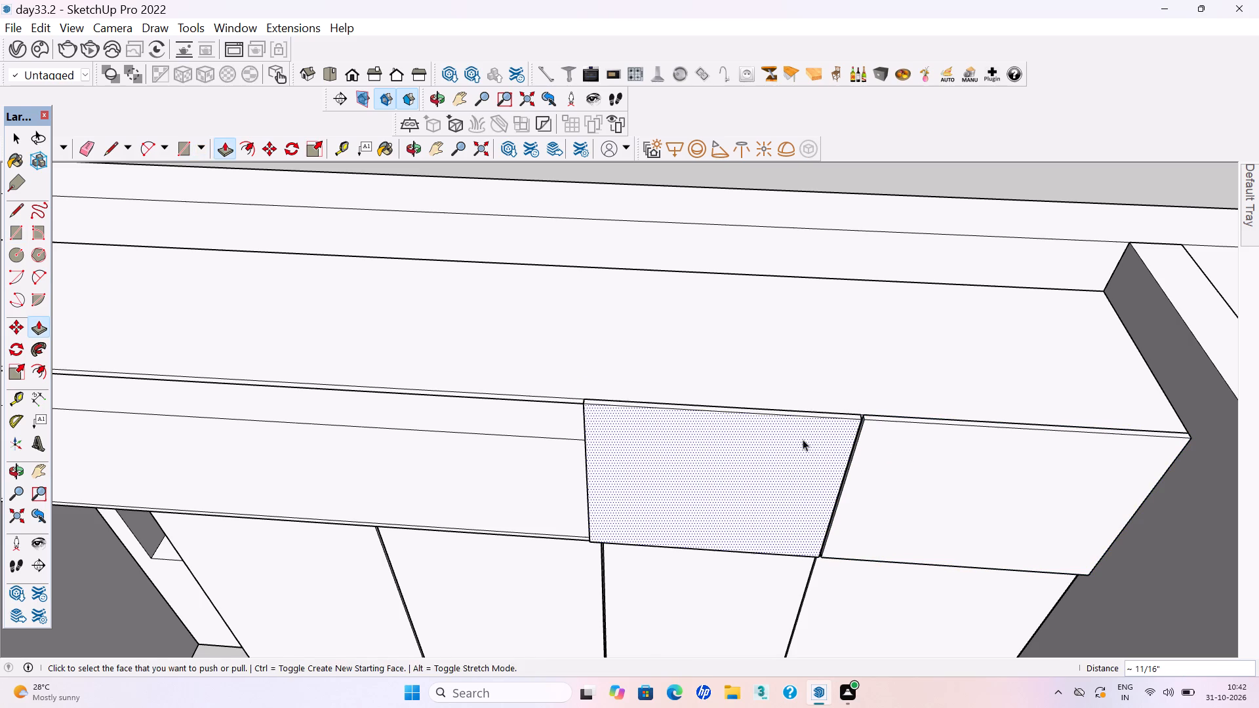
pyautogui.press('space')
pyautogui.doubleClick(673, 456)
pyautogui.click(673, 456)
pyautogui.rightClick(673, 456)
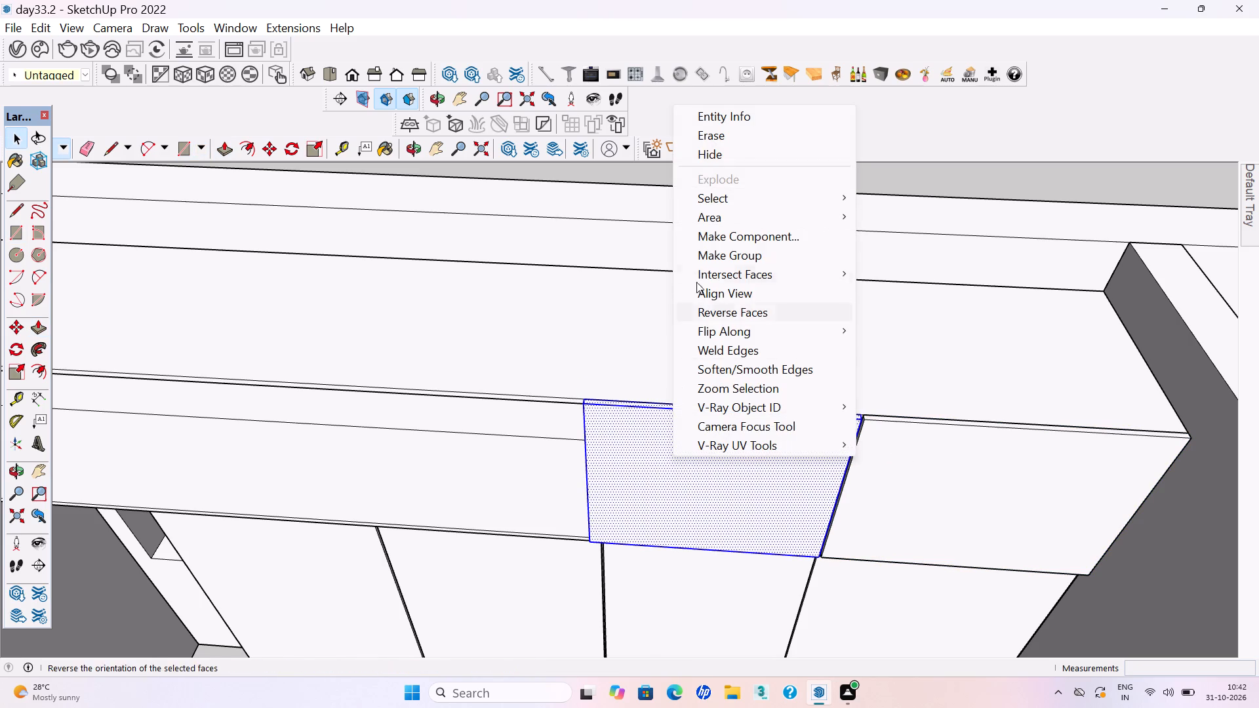
pyautogui.click(704, 256)
pyautogui.scroll(-9, 765, 479)
pyautogui.click(696, 307)
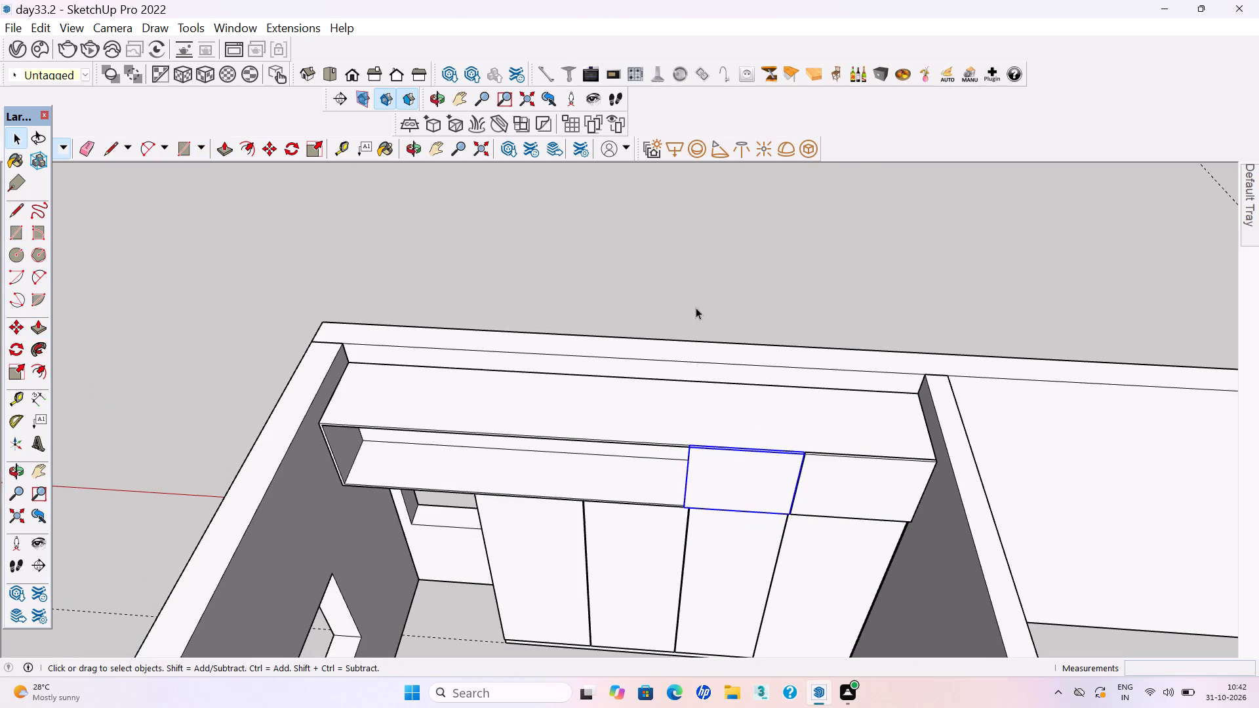
# Draw a loft door rectangle about 2' 6" by 2' 1 1/8" on the loft front above the second wardrobe door.
pyautogui.press('r')
pyautogui.scroll(3, 531, 500)
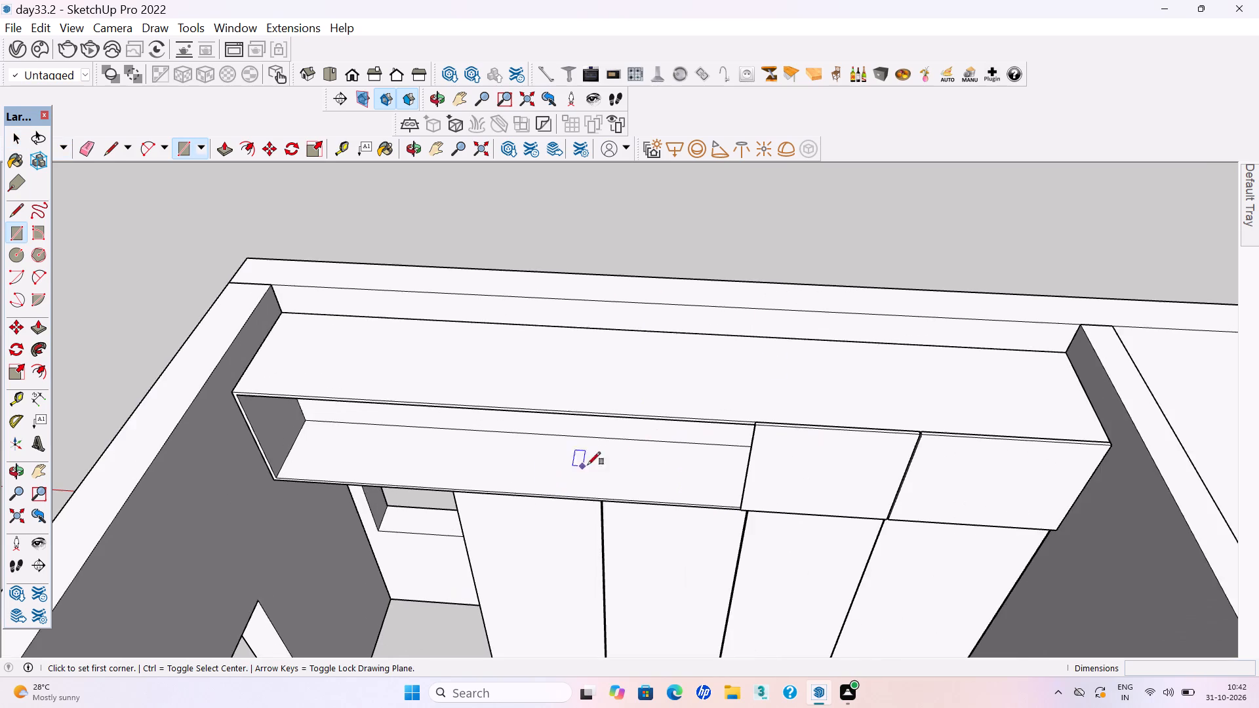
pyautogui.scroll(8, 653, 440)
pyautogui.scroll(7, 879, 383)
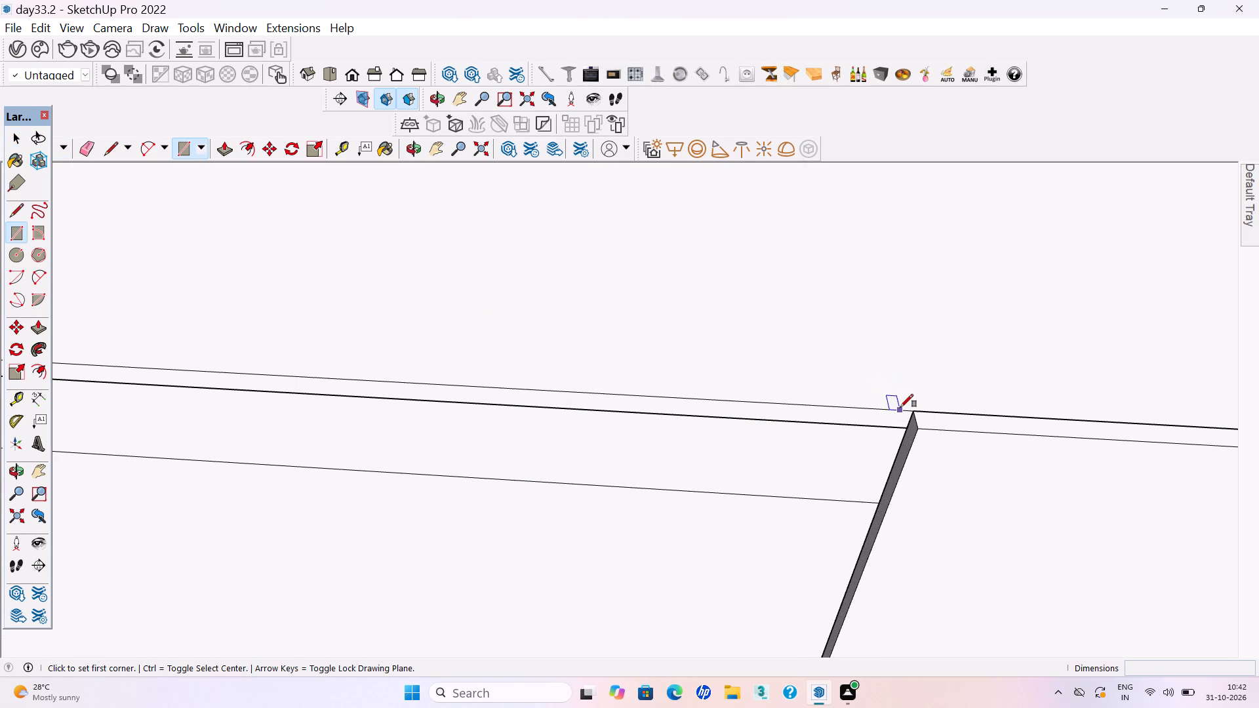
pyautogui.click(901, 409)
pyautogui.scroll(-10, 869, 407)
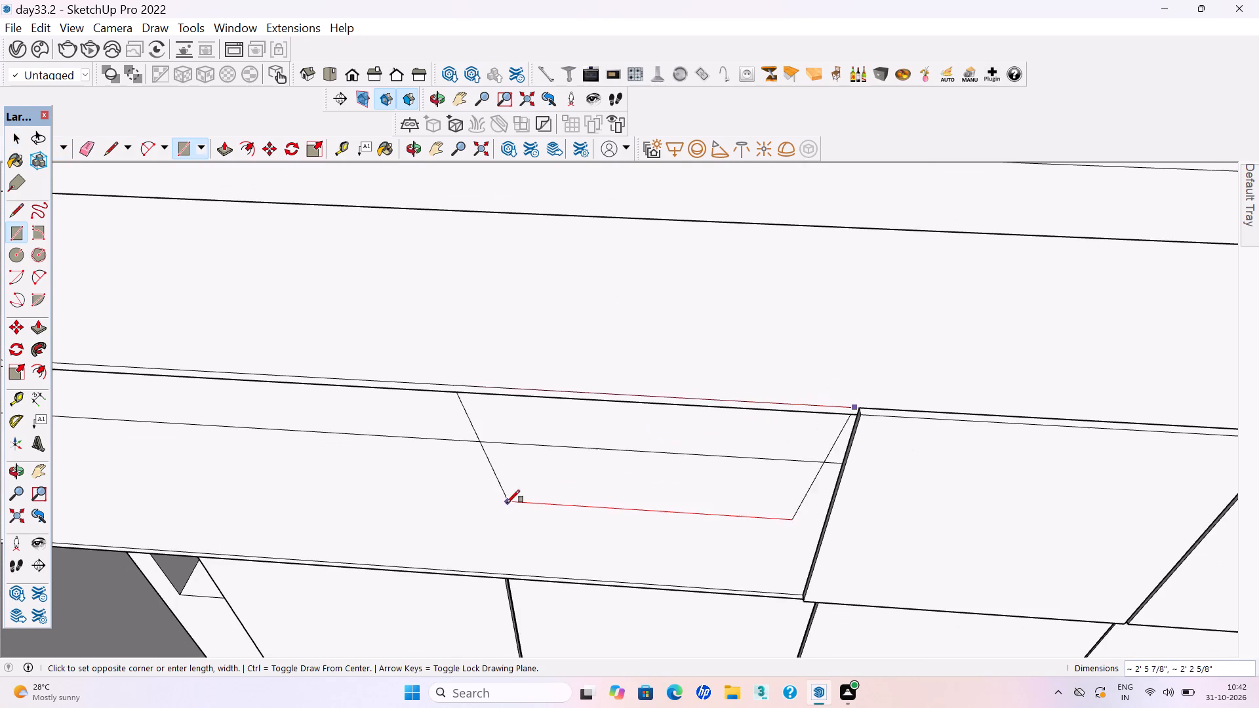
pyautogui.click(489, 570)
# Pull this loft door out about 11/16" to match its neighbour, make it a group and save the model.
pyautogui.press('p')
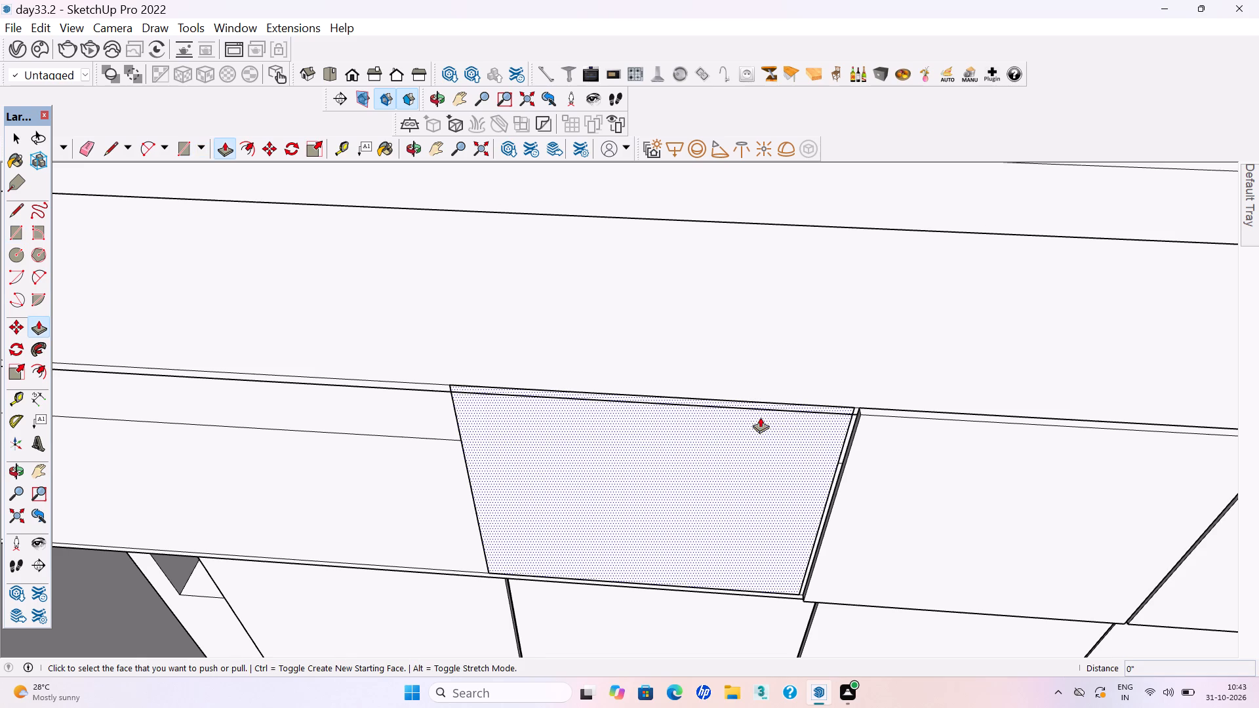
pyautogui.click(812, 423)
pyautogui.click(944, 469)
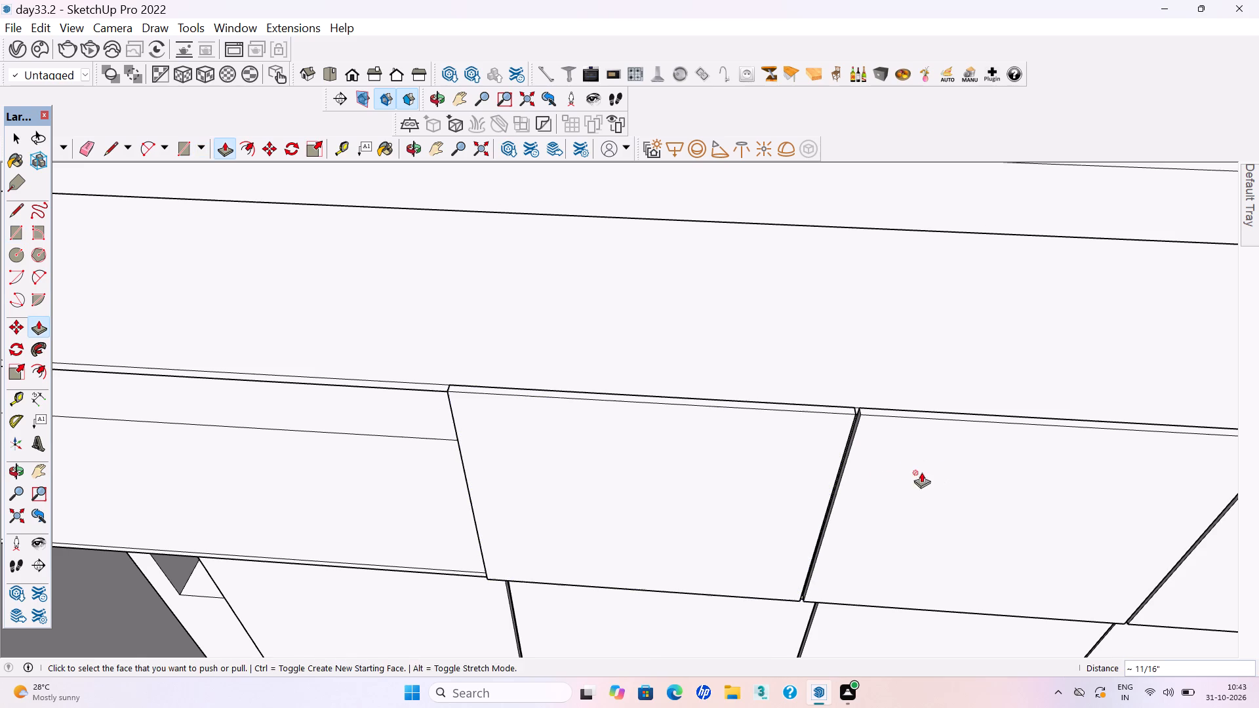
pyautogui.press('space')
pyautogui.tripleClick(676, 471)
pyautogui.rightClick(676, 471)
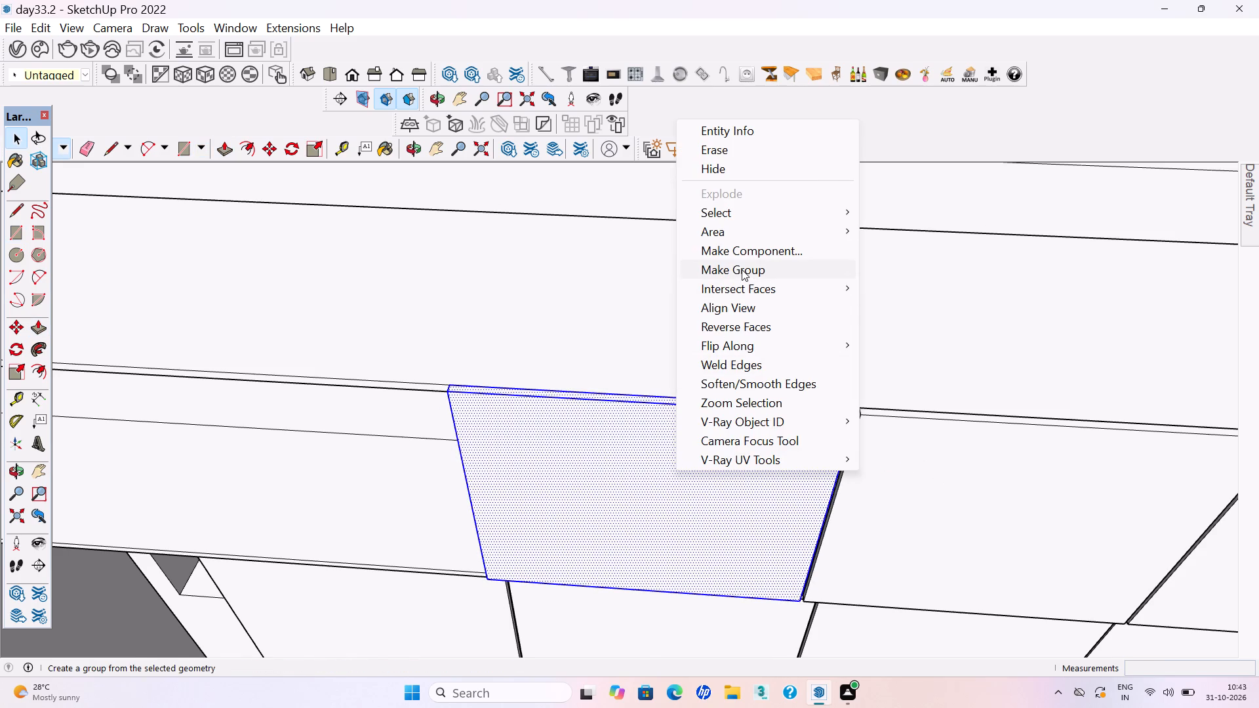
pyautogui.click(742, 269)
pyautogui.scroll(-13, 838, 430)
pyautogui.moveTo(692, 447); pyautogui.dragTo(701, 441, button='middle')
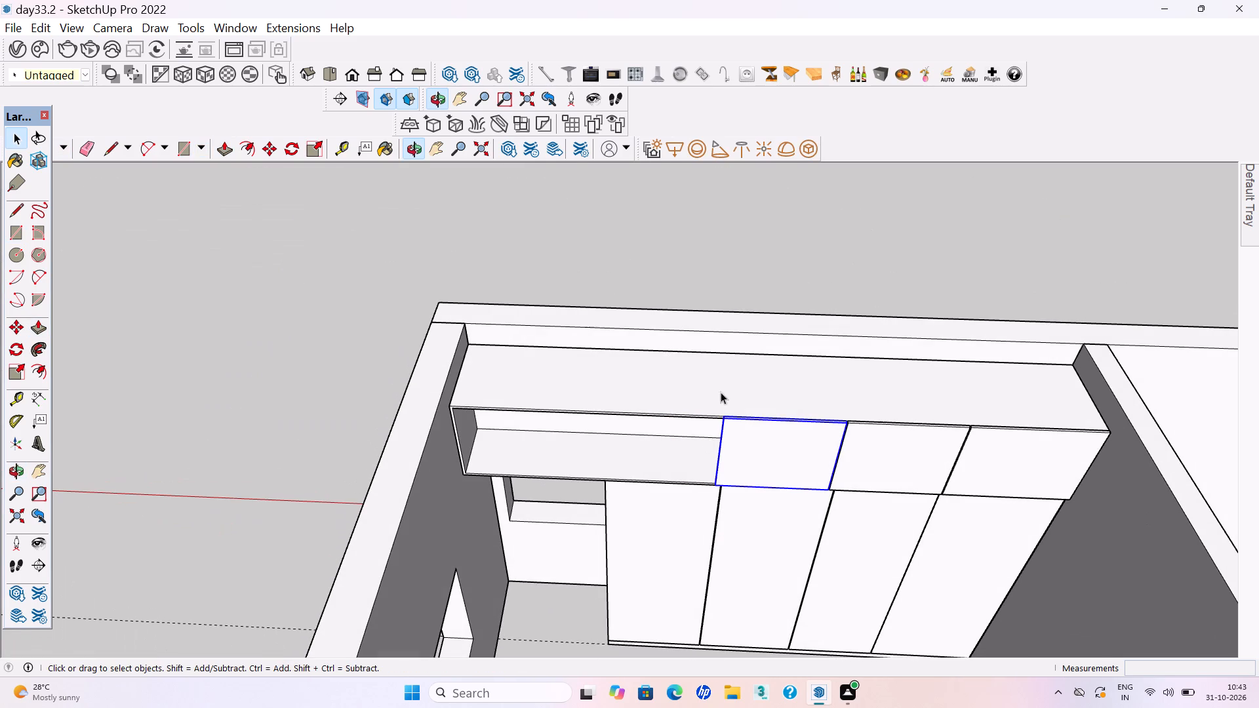
pyautogui.click(732, 262)
pyautogui.hotkey('ctrl', 's')
pyautogui.hotkey('ctrl', 's')
# Draw a loft door rectangle about 2' 5 1/4" by 2' 1 1/8" on the loft front above the first wardrobe door.
pyautogui.press('r')
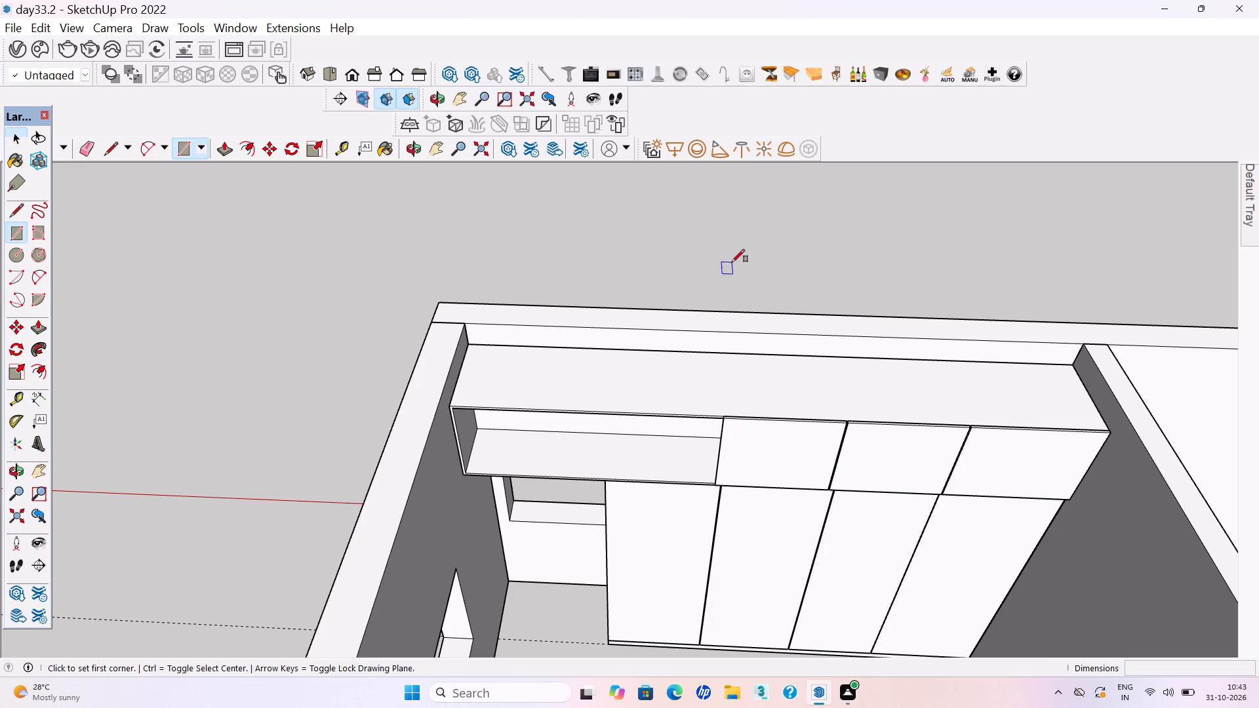
pyautogui.scroll(7, 647, 414)
pyautogui.scroll(4, 565, 488)
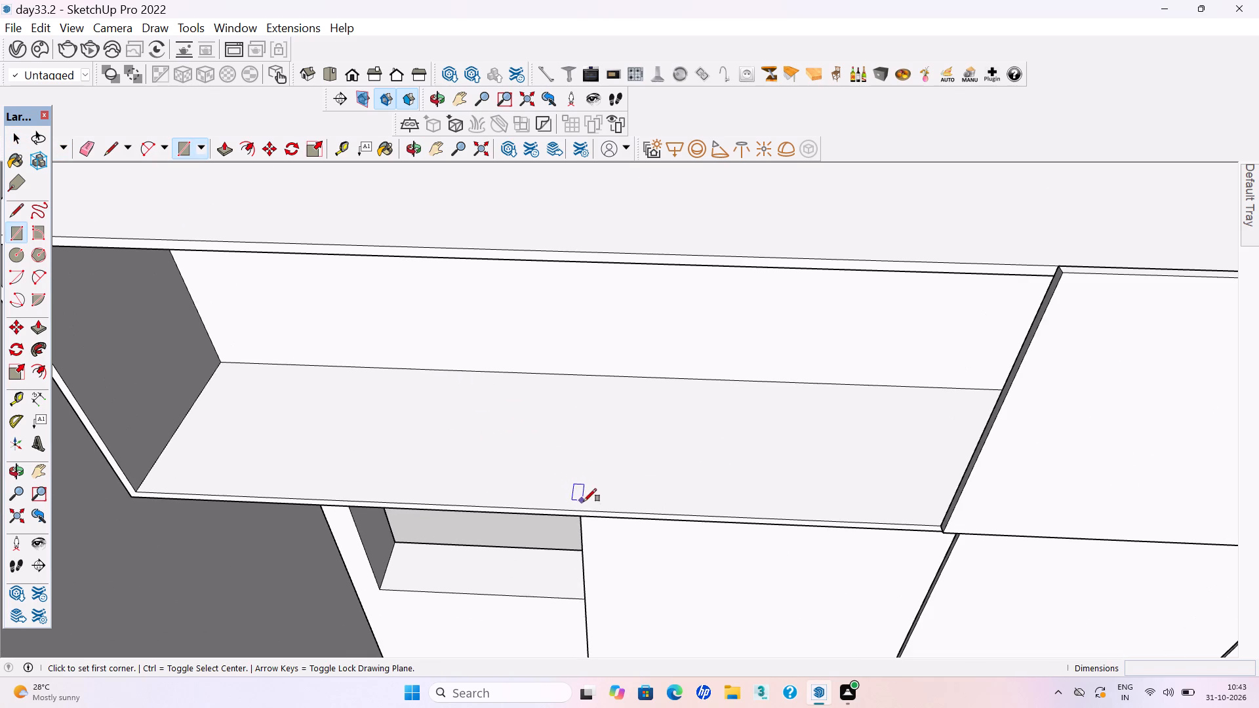
pyautogui.click(584, 510)
pyautogui.scroll(-2, 580, 508)
pyautogui.scroll(1, 923, 333)
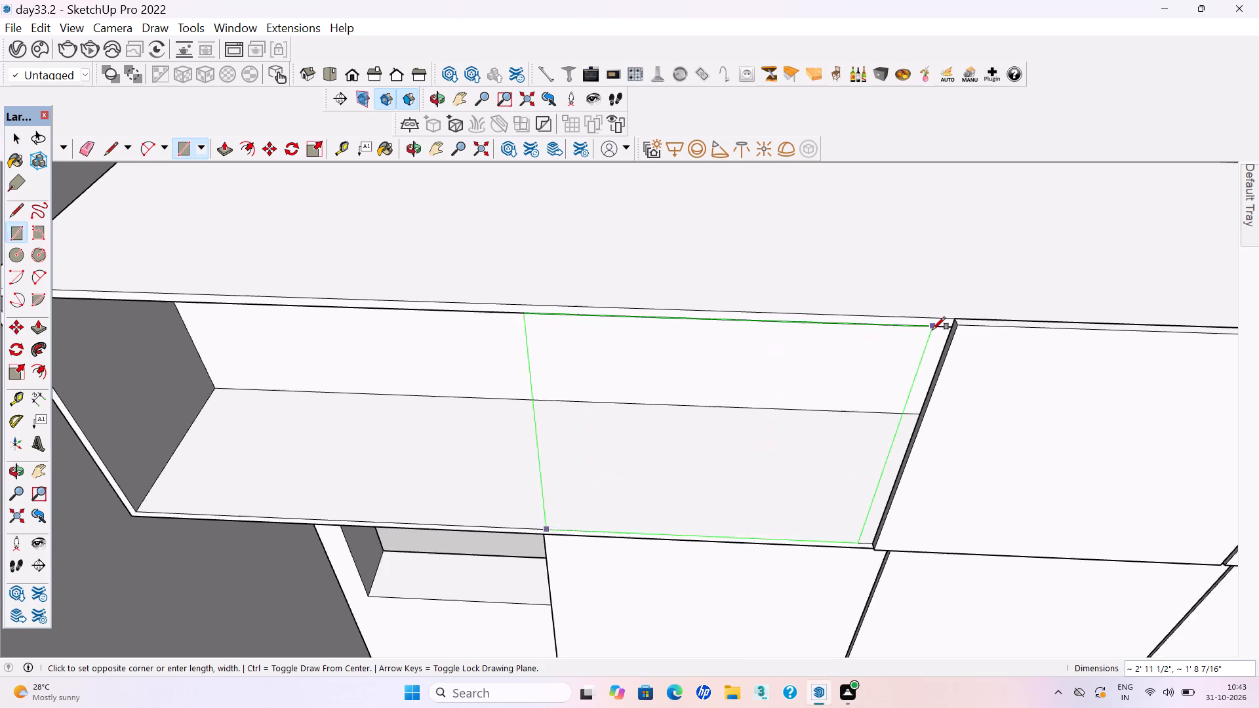
pyautogui.scroll(4, 932, 330)
pyautogui.click(959, 315)
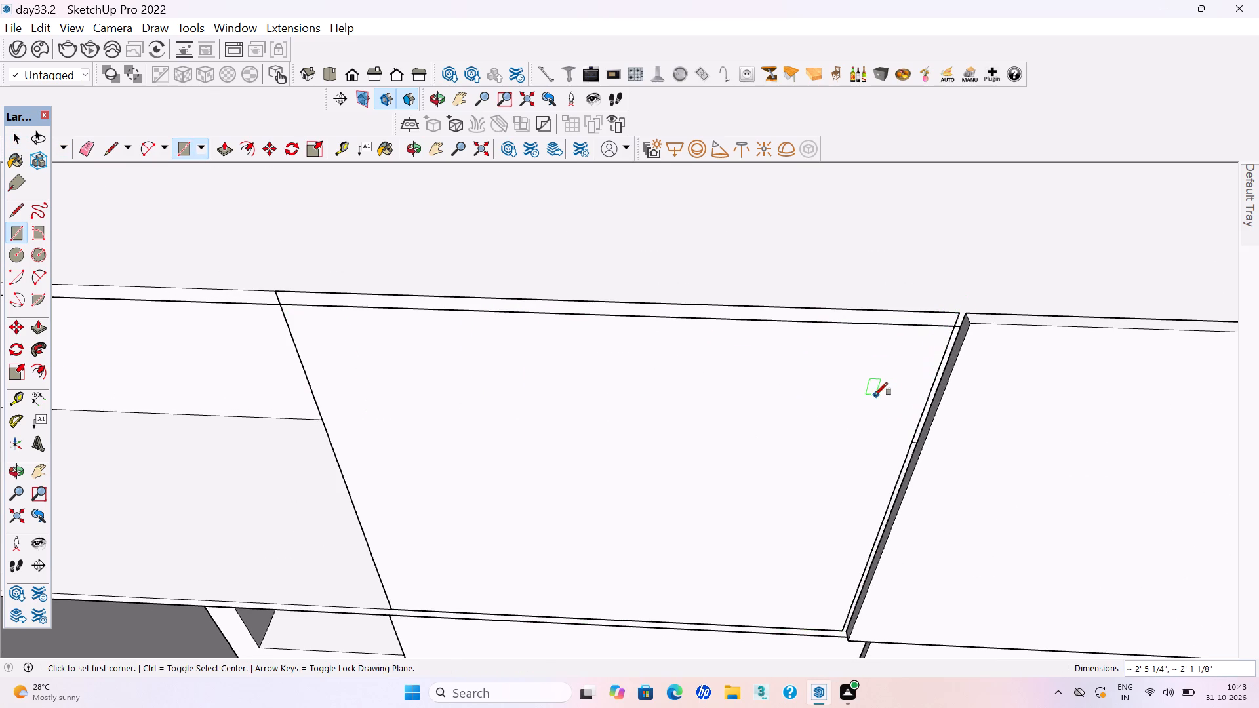
# Pull the loft door above the first wardrobe door out about 11/16" and make it a group.
pyautogui.press('p')
pyautogui.click(894, 380)
pyautogui.click(1009, 396)
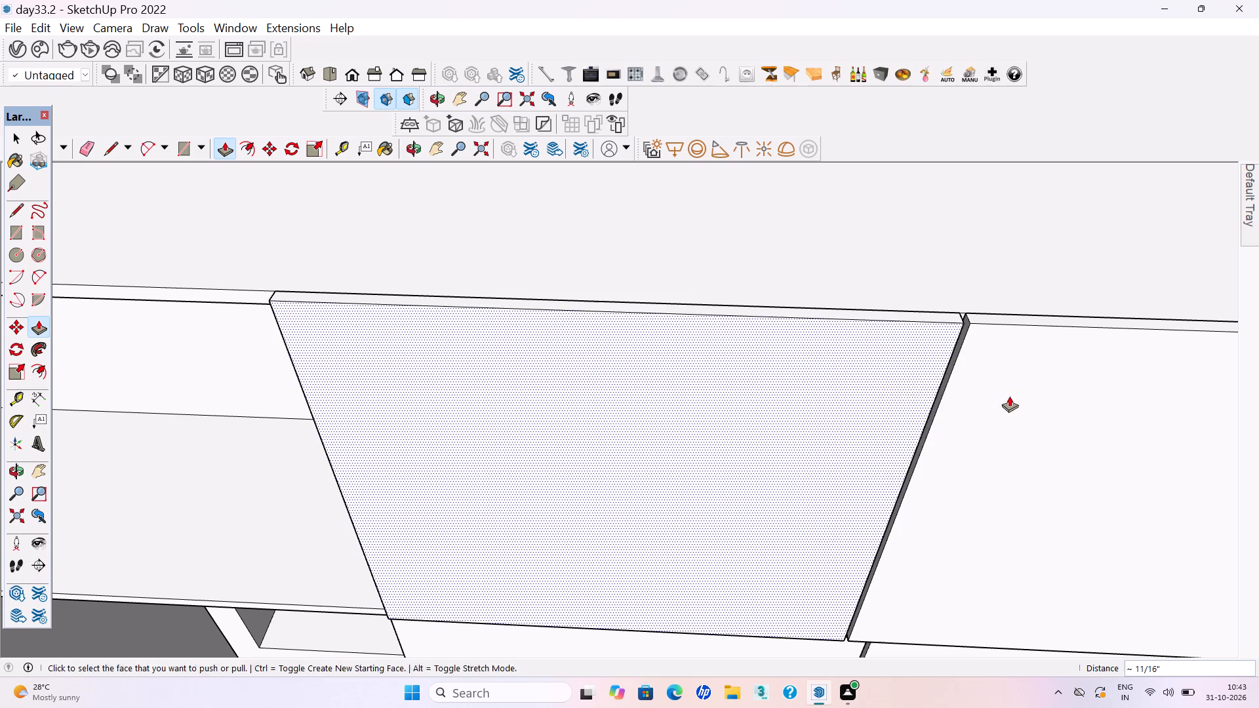
pyautogui.press('space')
pyautogui.doubleClick(752, 401)
pyautogui.rightClick(751, 400)
pyautogui.tripleClick(534, 408)
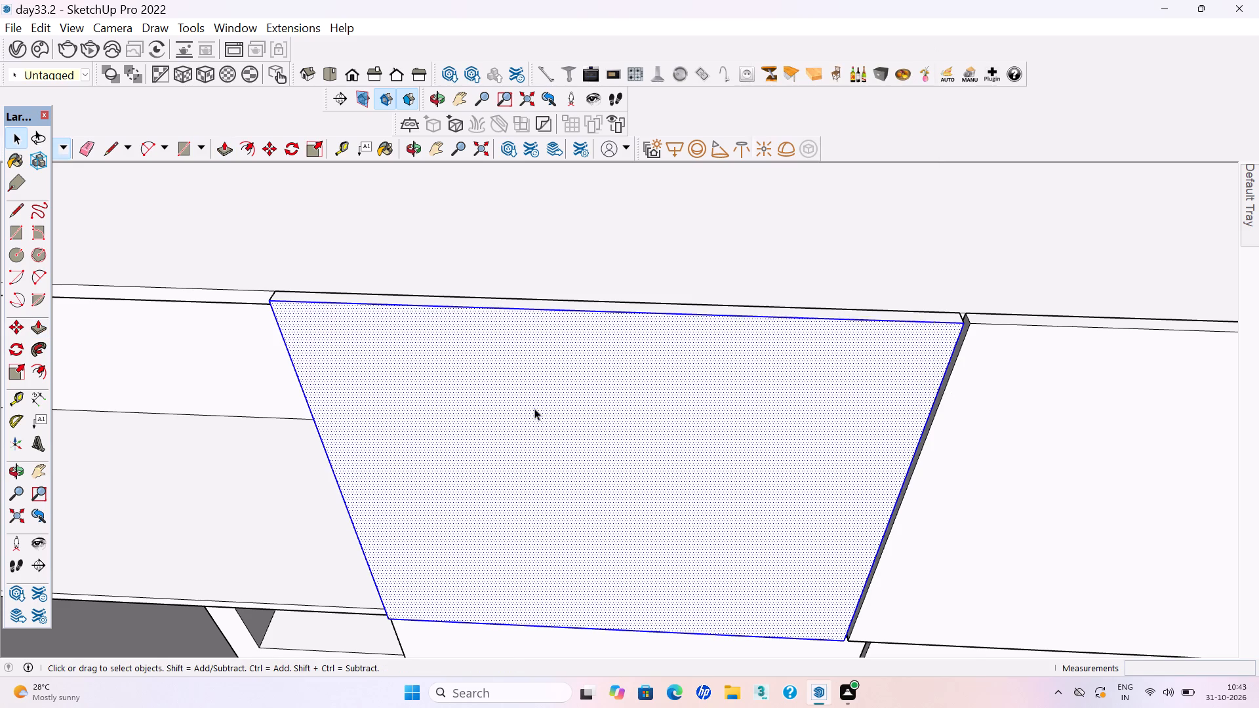
pyautogui.rightClick(534, 408)
pyautogui.click(597, 207)
pyautogui.scroll(-4, 865, 425)
pyautogui.scroll(-10, 939, 465)
pyautogui.click(814, 245)
# Draw a loft door rectangle about 3' 2 1/4" by 2' 1 1/8" over the remaining opening beyond the wardrobe, next to the side wall.
pyautogui.press('r')
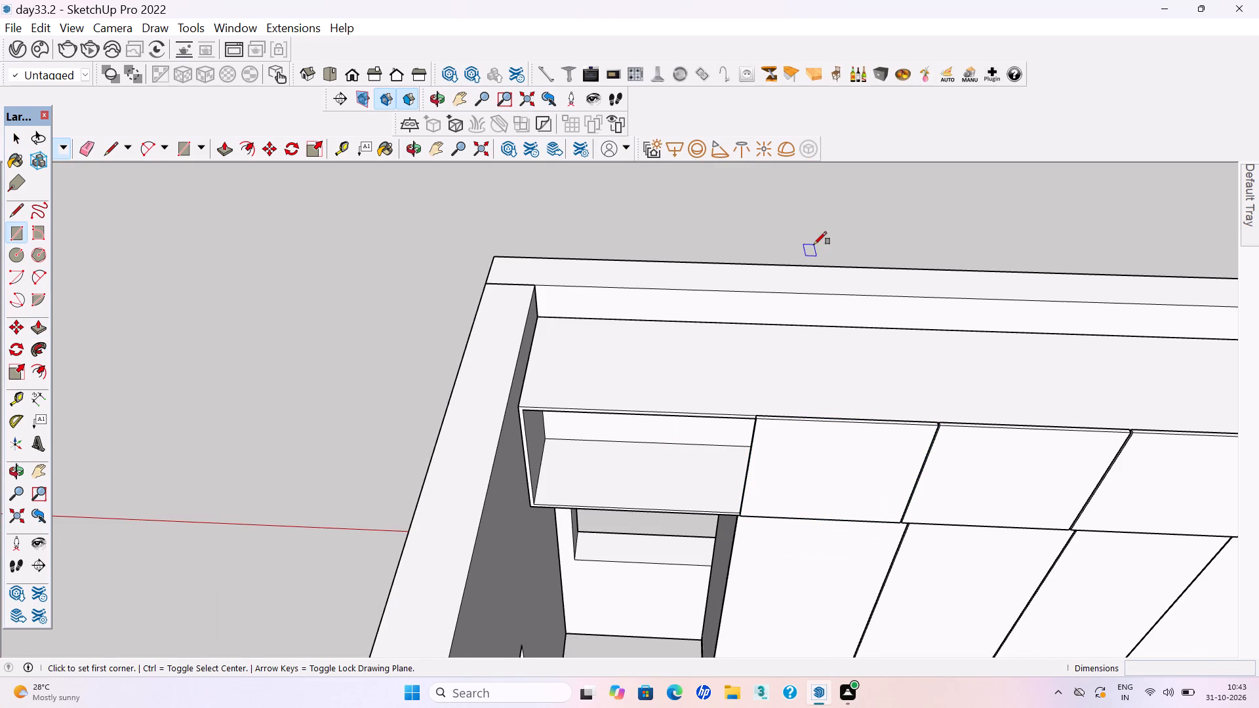
pyautogui.scroll(16, 750, 433)
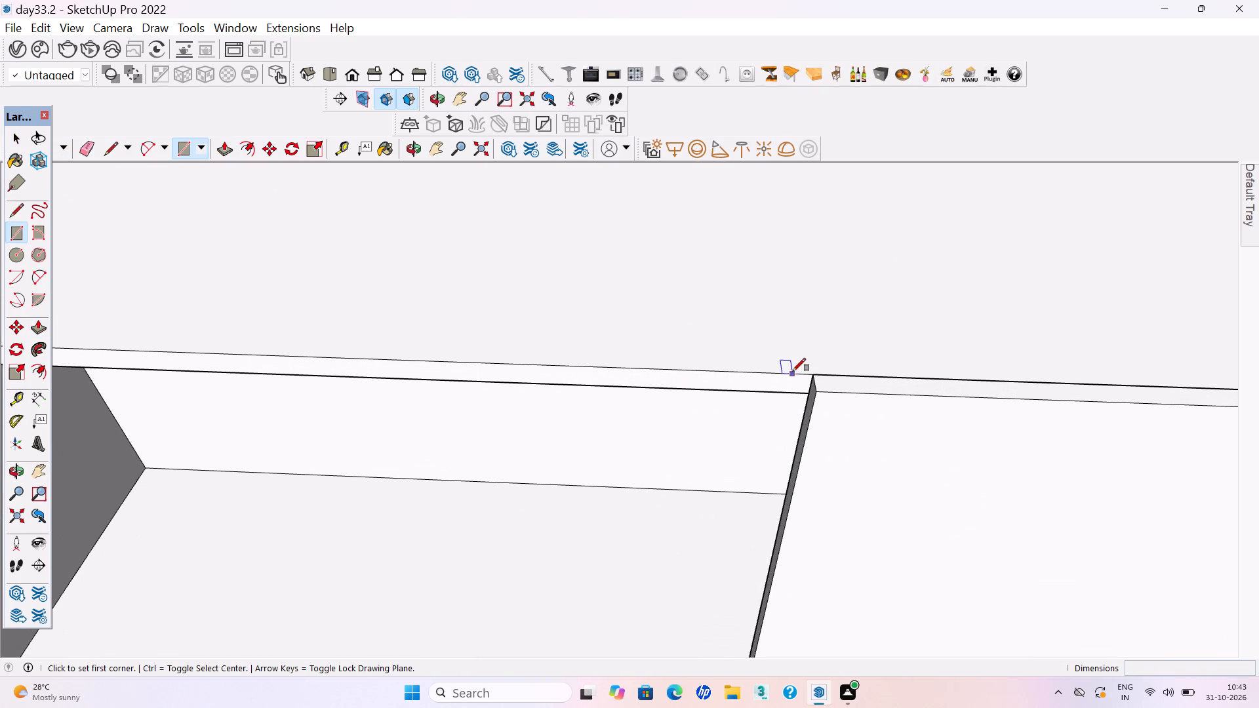
pyautogui.click(807, 373)
pyautogui.scroll(-9, 807, 373)
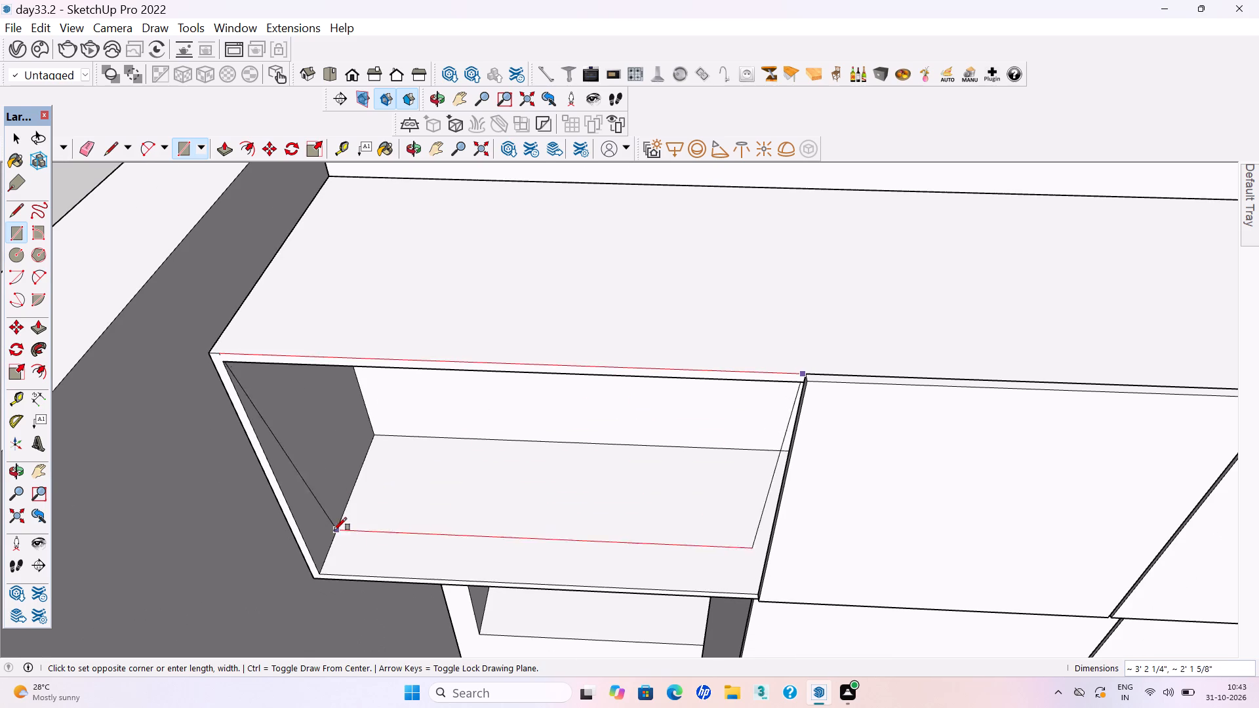
pyautogui.click(316, 570)
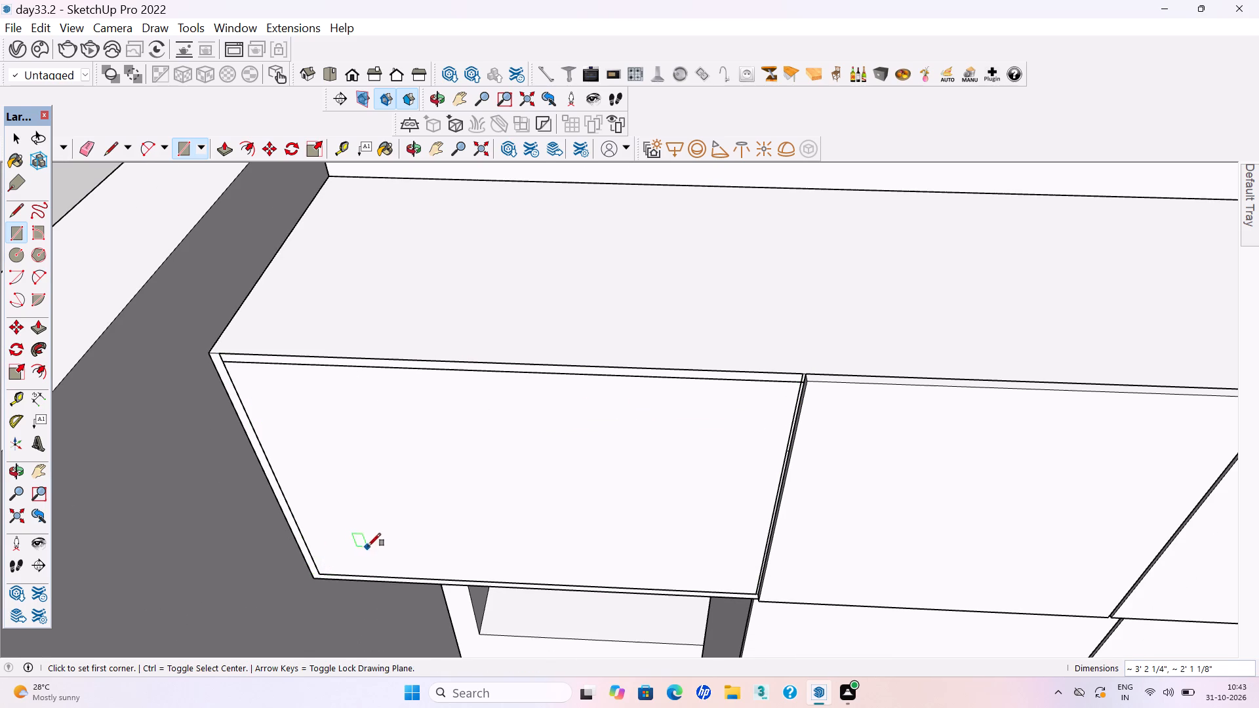
# Pull the last loft door out about 11/16", make it a group and save the model.
pyautogui.press('p')
pyautogui.click(564, 501)
pyautogui.click(850, 477)
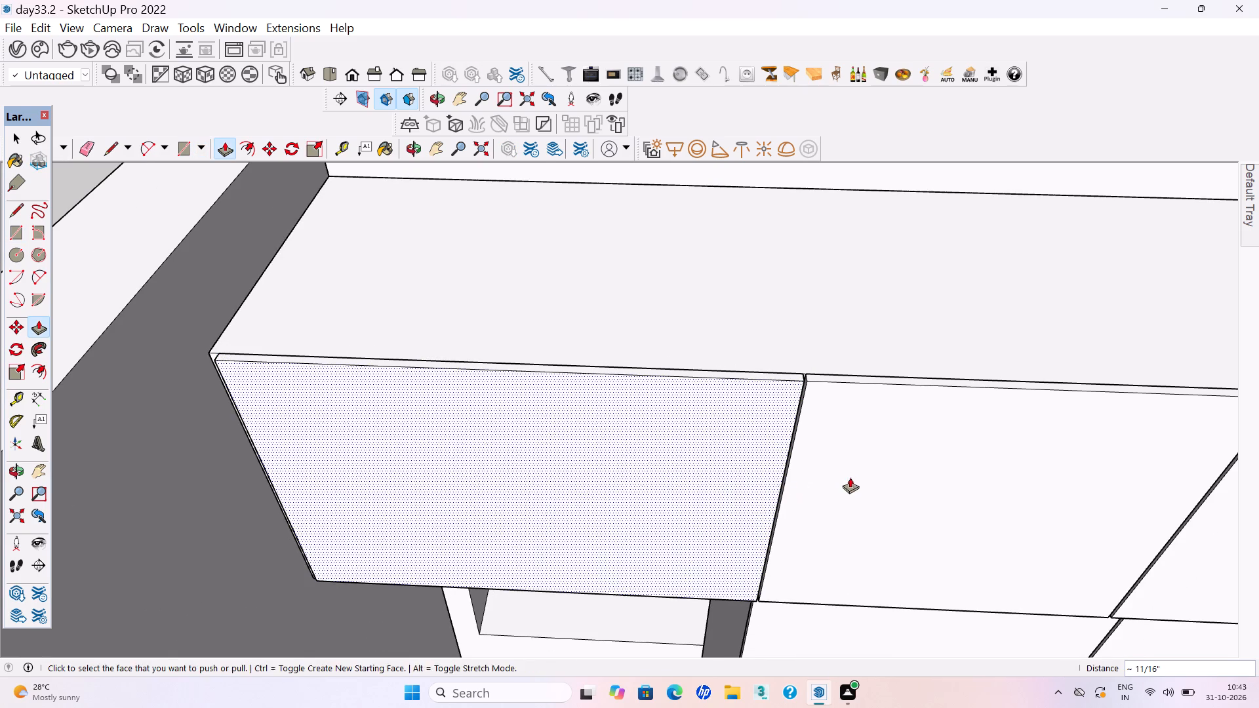
pyautogui.press('space')
pyautogui.tripleClick(572, 463)
pyautogui.rightClick(572, 463)
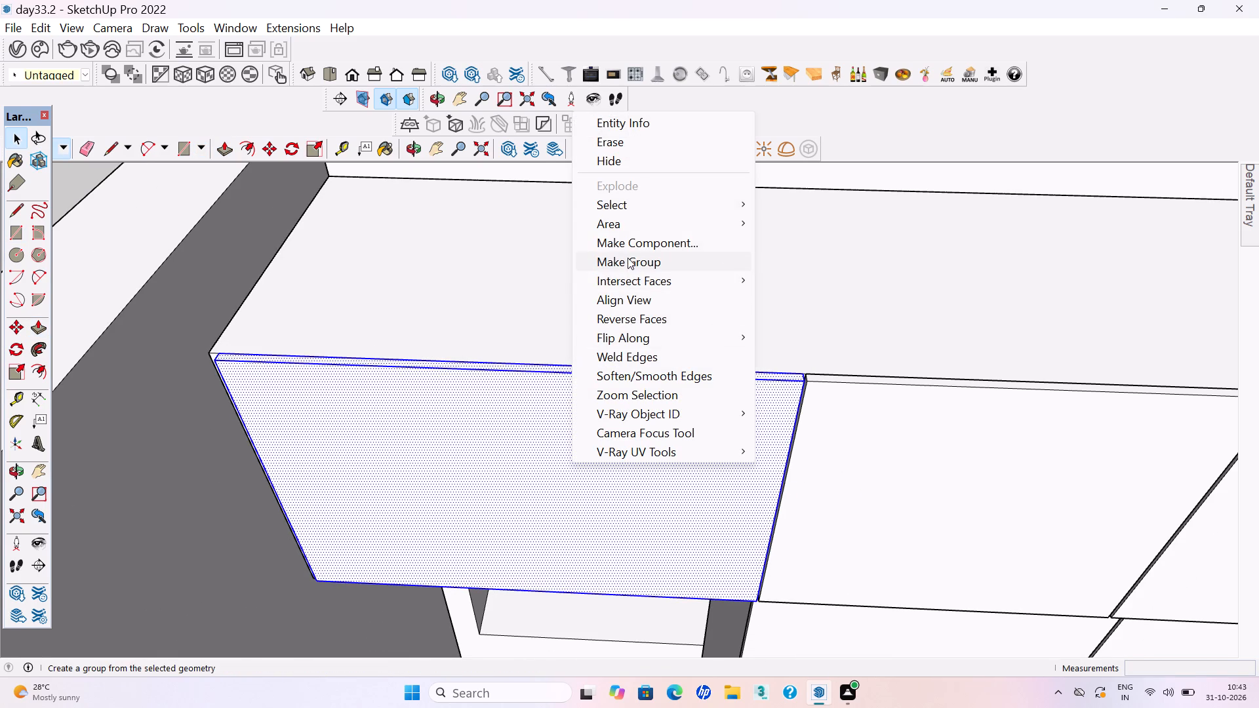
pyautogui.click(628, 257)
pyautogui.scroll(-16, 561, 567)
pyautogui.click(593, 389)
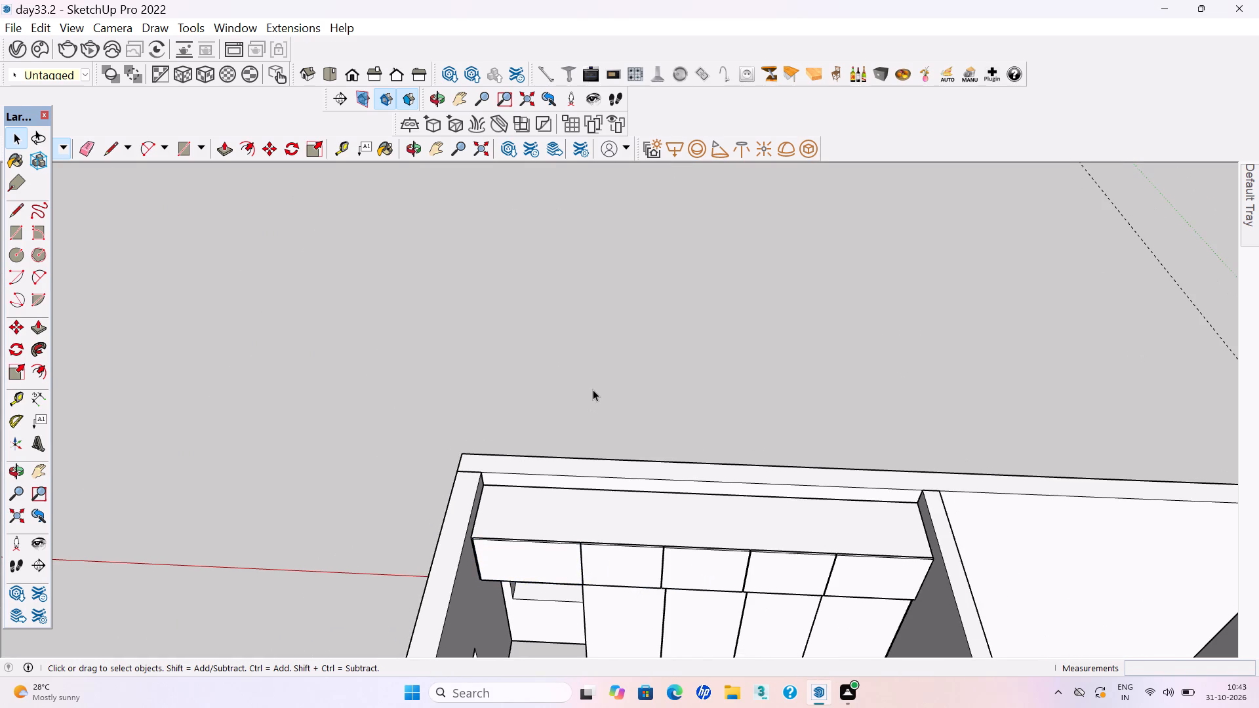
pyautogui.hotkey('ctrl', 's')
pyautogui.hotkey('ctrl', 's')
# Place a horizontal guide on the wall beneath the window beside the wardrobe, offset up from the wall's floor edge.
pyautogui.scroll(-3, 473, 385)
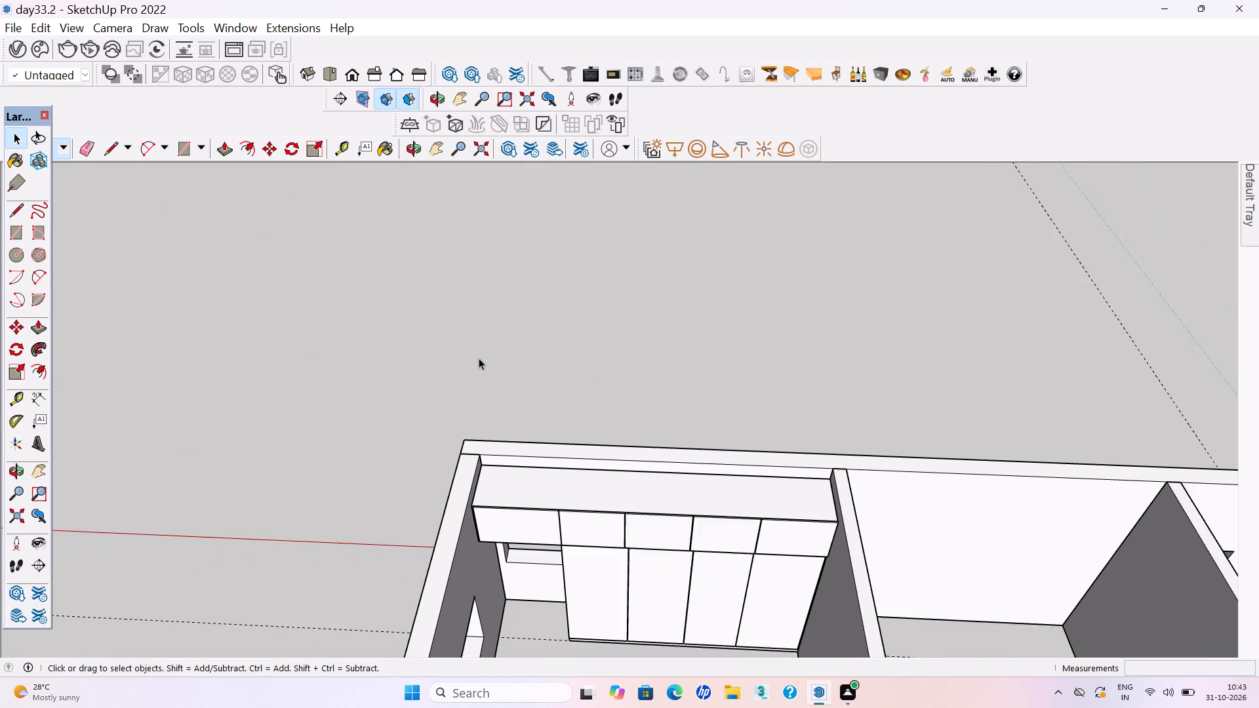
pyautogui.scroll(-3, 479, 358)
pyautogui.moveTo(459, 568); pyautogui.dragTo(470, 581, button='middle')
pyautogui.scroll(7, 488, 581)
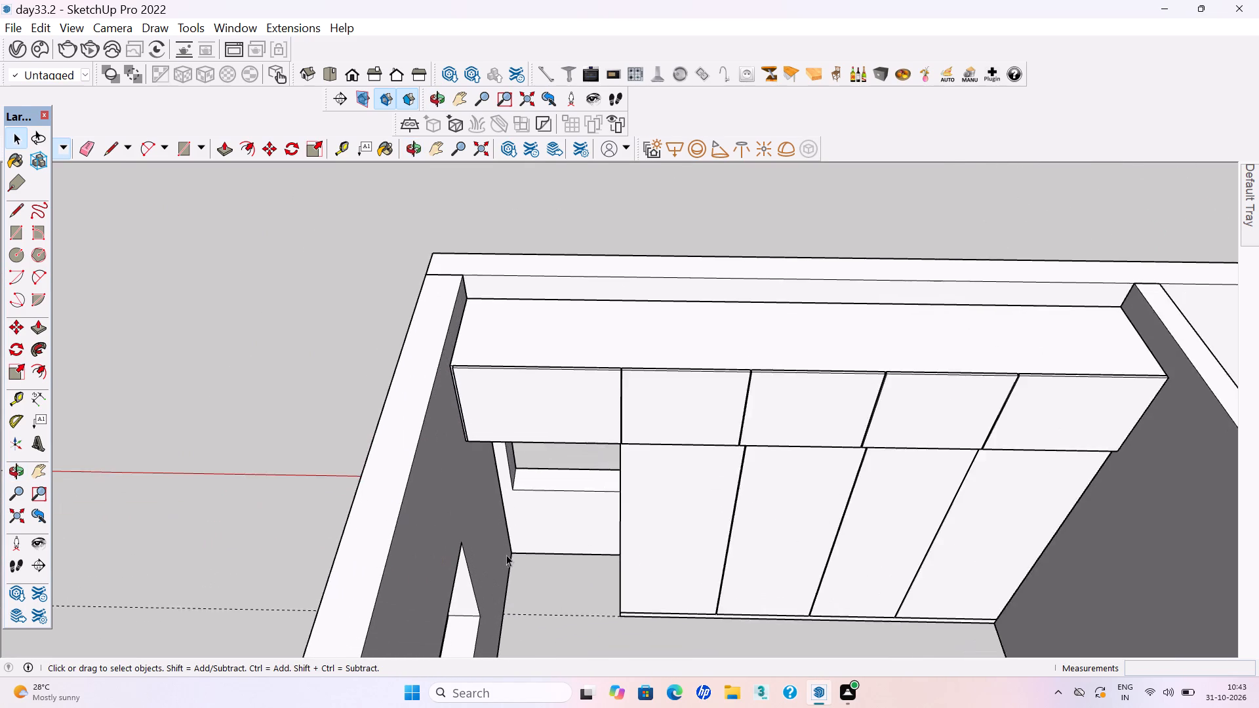
pyautogui.scroll(6, 506, 555)
pyautogui.moveTo(544, 590); pyautogui.dragTo(548, 526, button='middle')
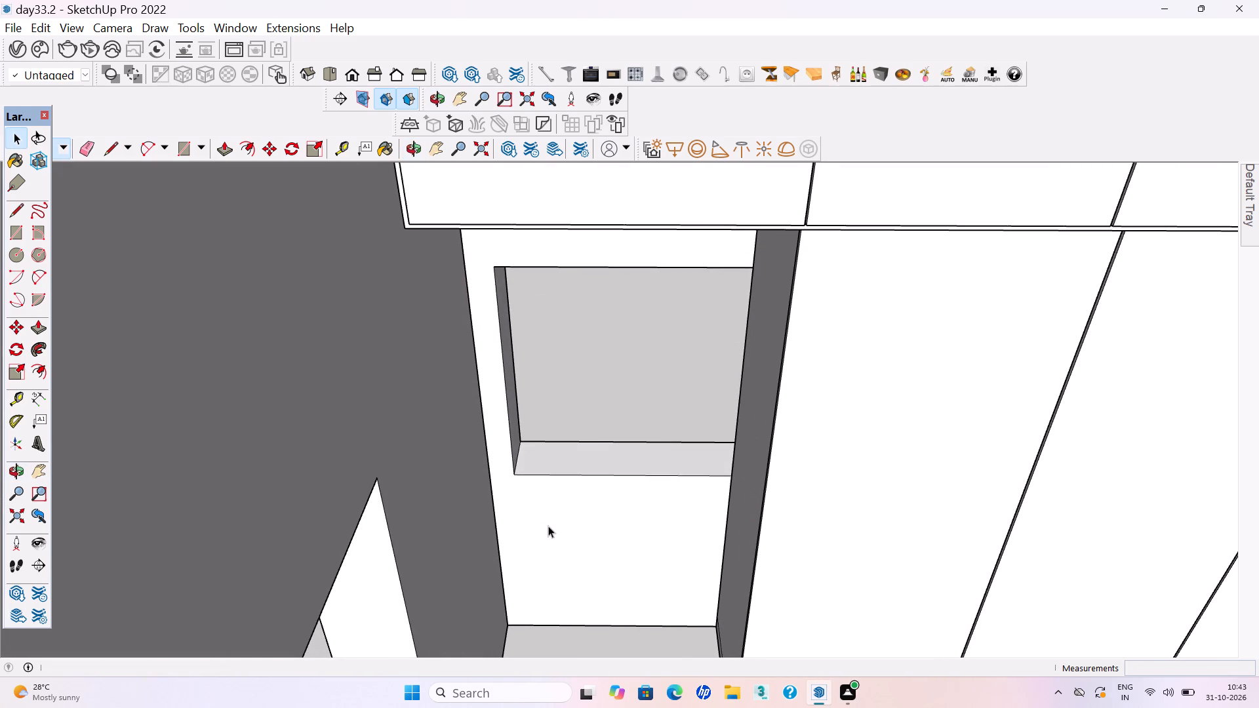
pyautogui.press('h')
pyautogui.moveTo(537, 593); pyautogui.dragTo(525, 501)
pyautogui.moveTo(546, 514); pyautogui.dragTo(555, 551, button='middle')
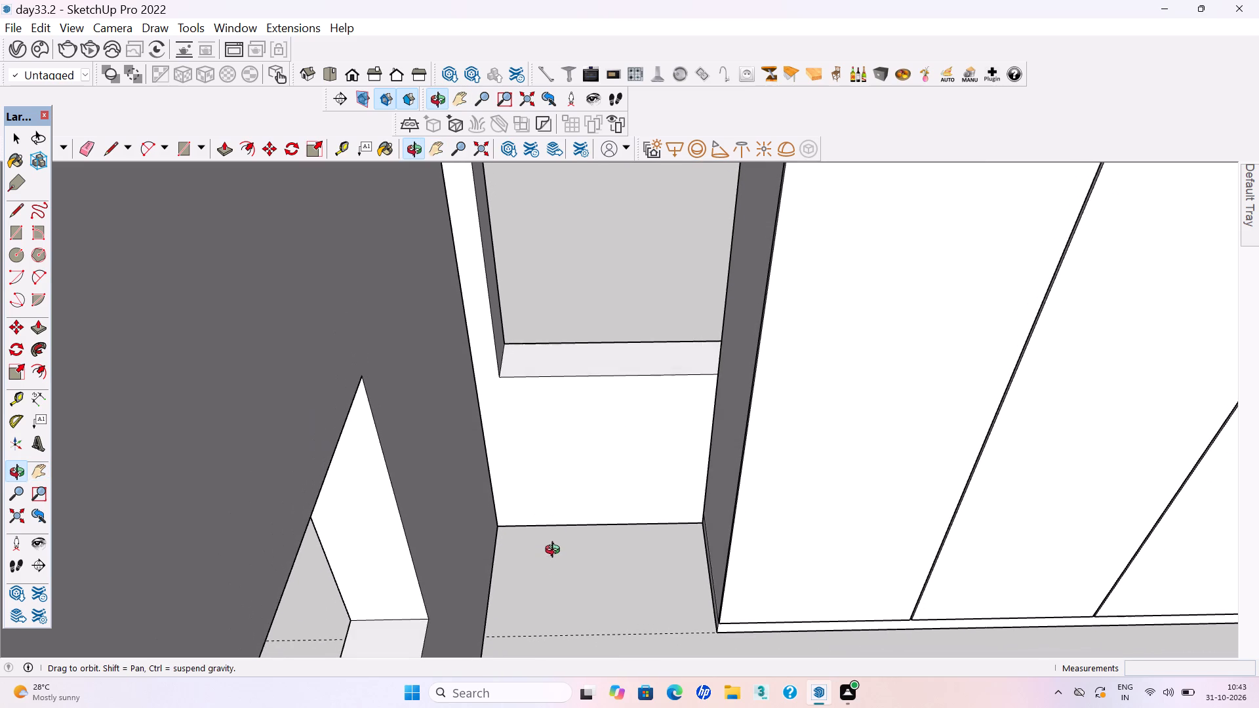
pyautogui.moveTo(555, 551); pyautogui.dragTo(555, 553, button='middle')
pyautogui.press('t')
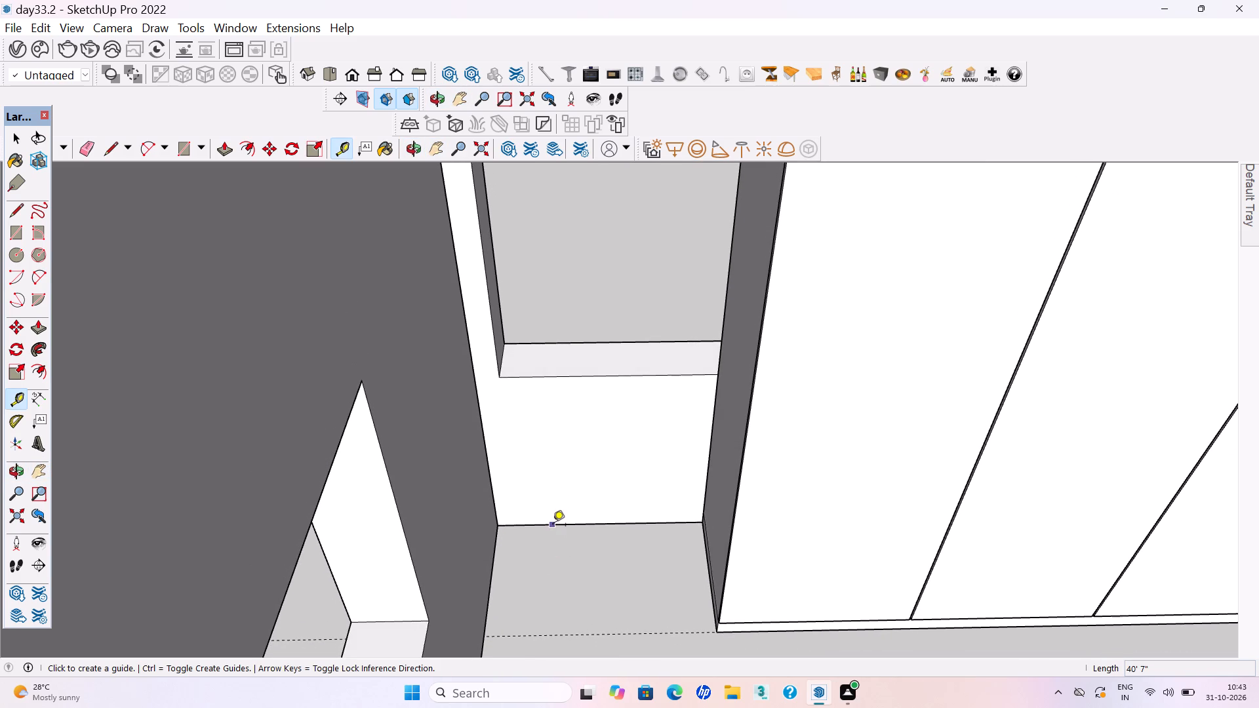
pyautogui.click(553, 526)
pyautogui.click(515, 409)
# Place a second horizontal guide 0.2" above the guide on the wall beneath the window.
pyautogui.scroll(4, 515, 407)
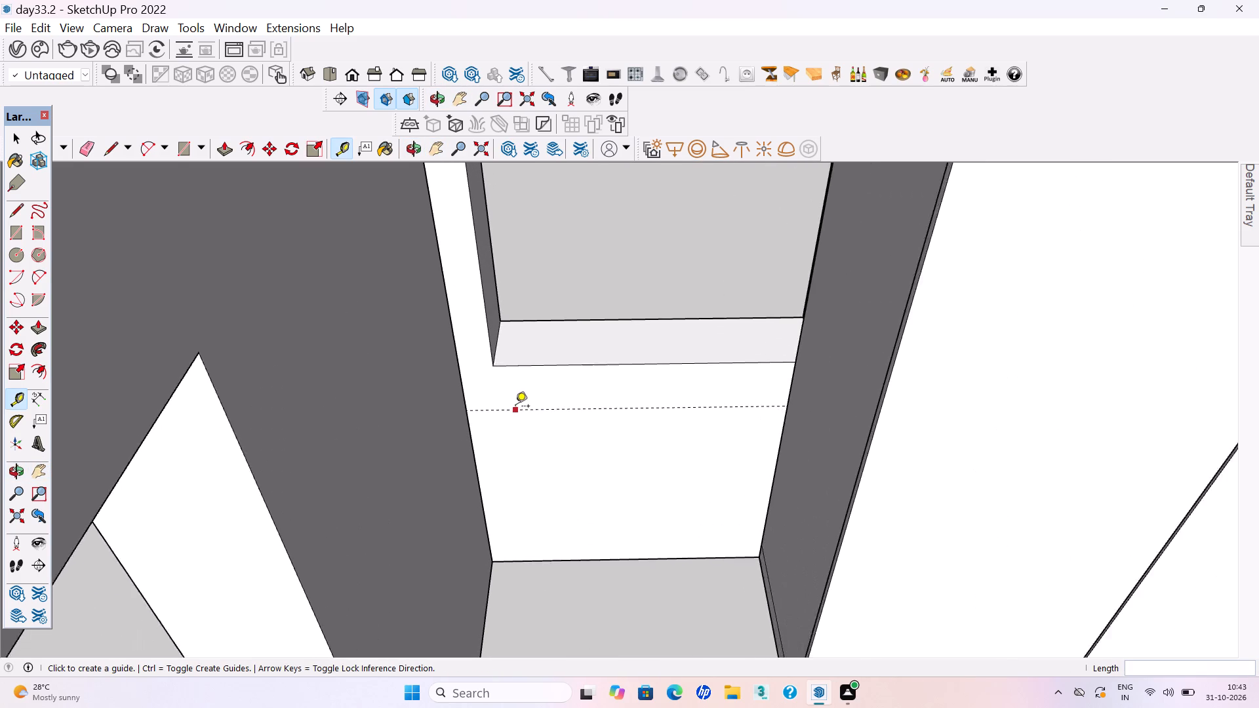
pyautogui.click(529, 410)
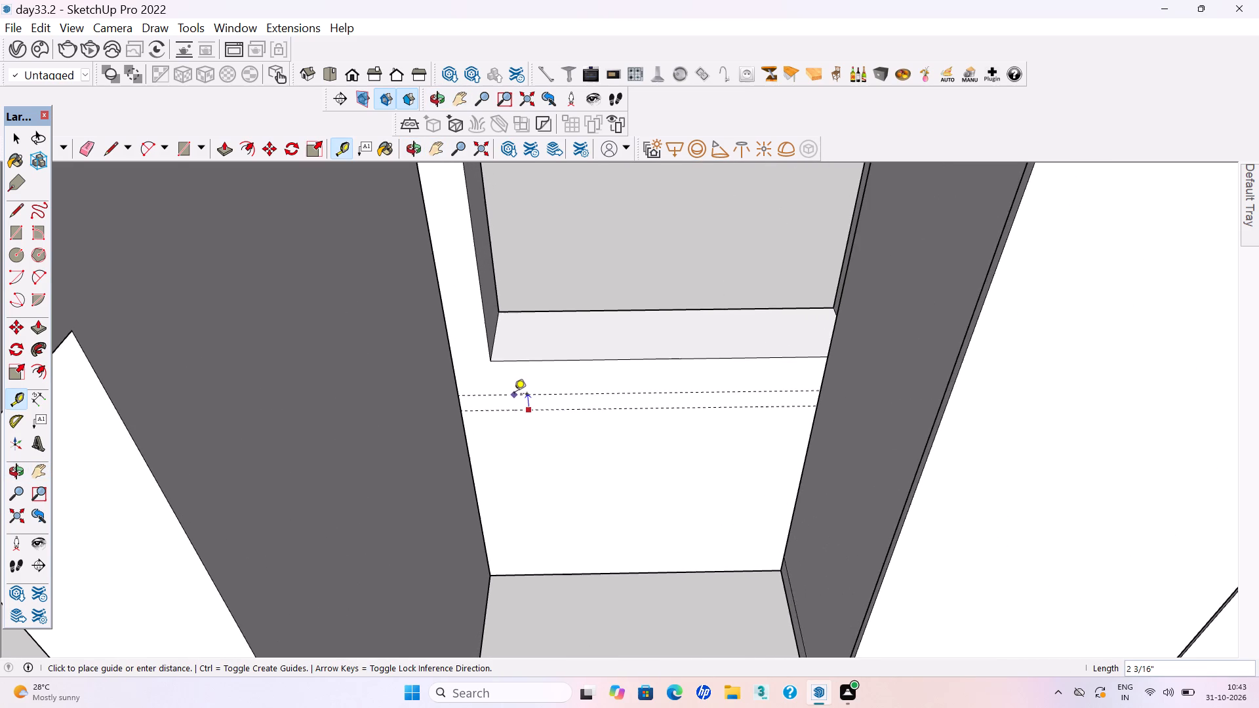
pyautogui.write('.2')
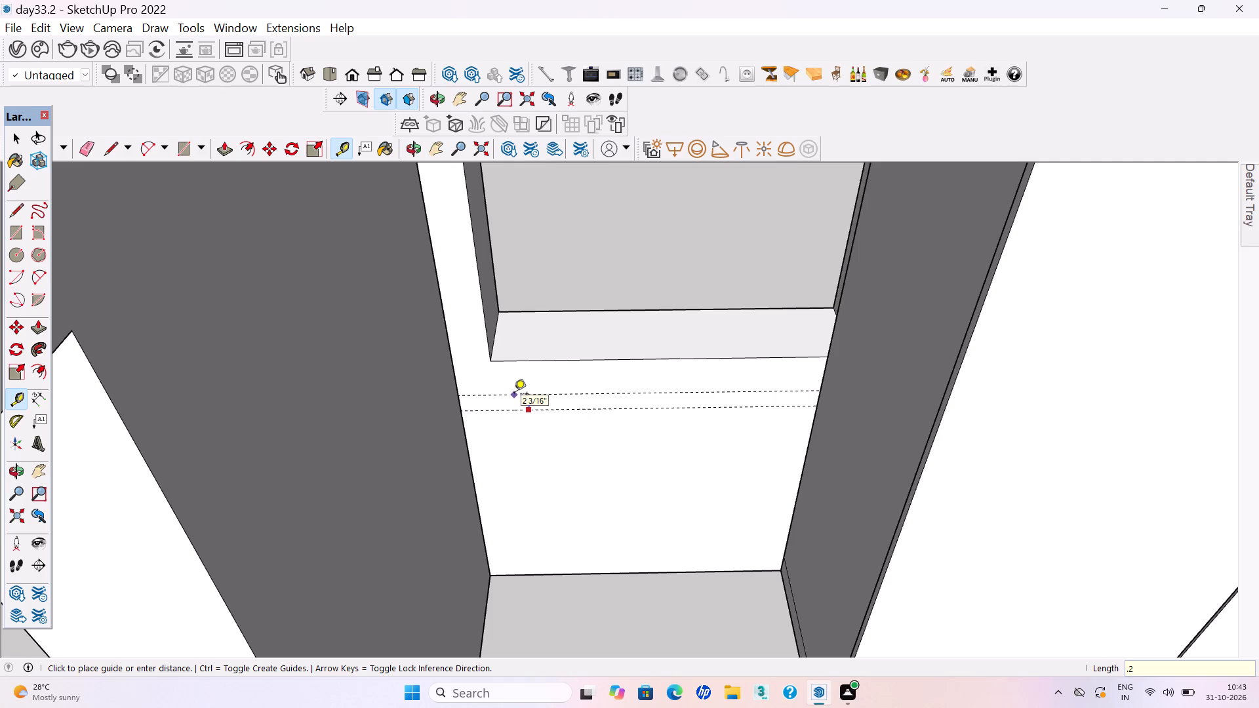
pyautogui.hotkey('shift', '"')
pyautogui.press('Return')
pyautogui.press('space')
# Draw a thin rectangle between the two guides below the window, spanning from the side wall to the wardrobe's side.
pyautogui.scroll(3, 464, 451)
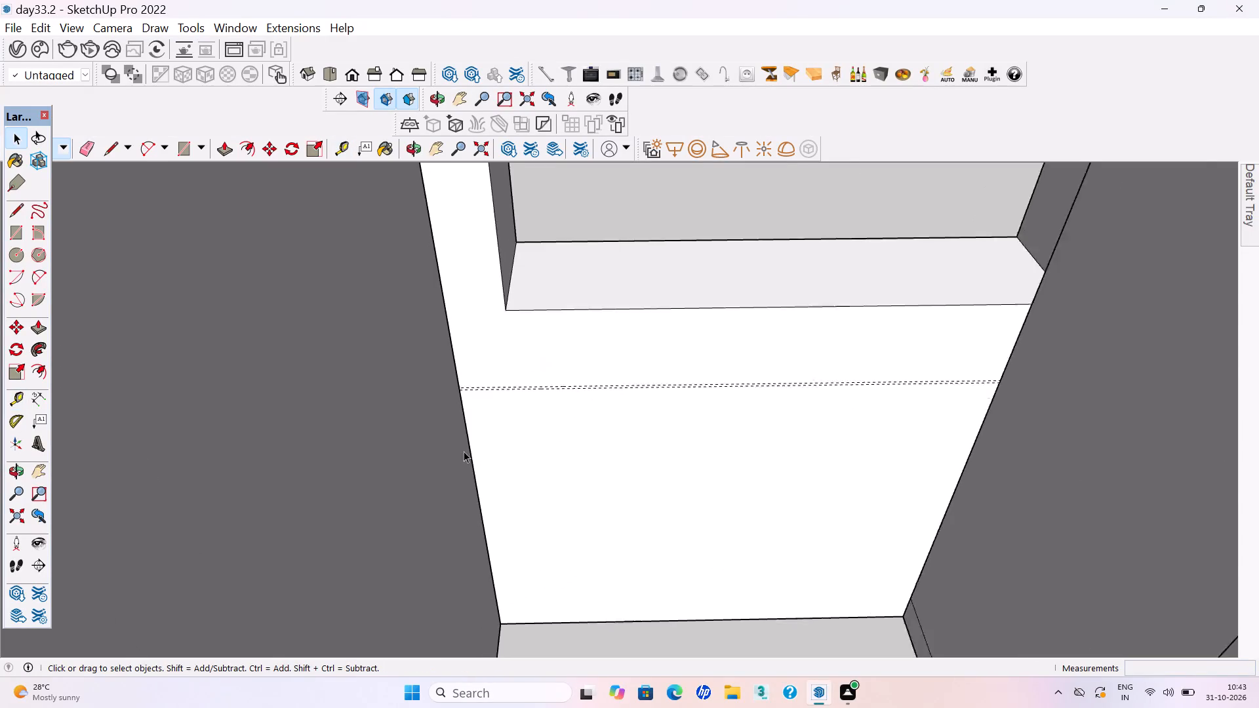
pyautogui.scroll(2, 464, 451)
pyautogui.scroll(12, 495, 393)
pyautogui.press('r')
pyautogui.scroll(3, 376, 325)
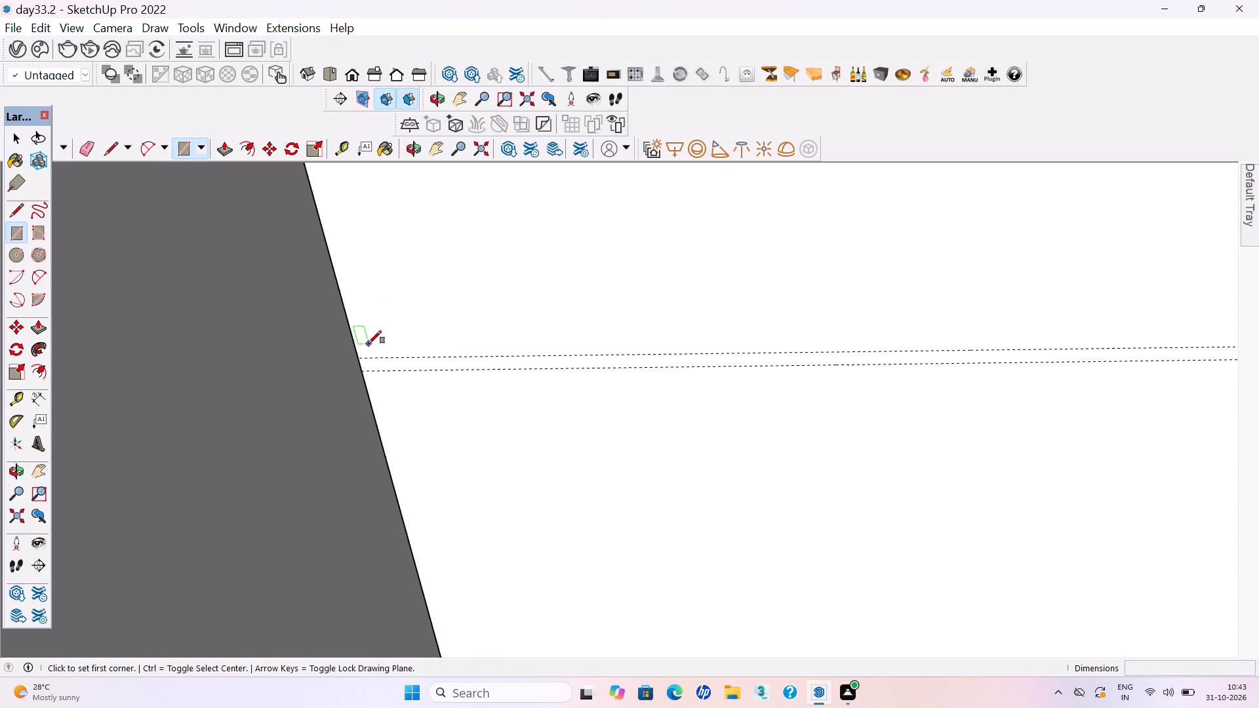
pyautogui.scroll(1, 369, 344)
pyautogui.click(361, 355)
pyautogui.scroll(-3, 309, 378)
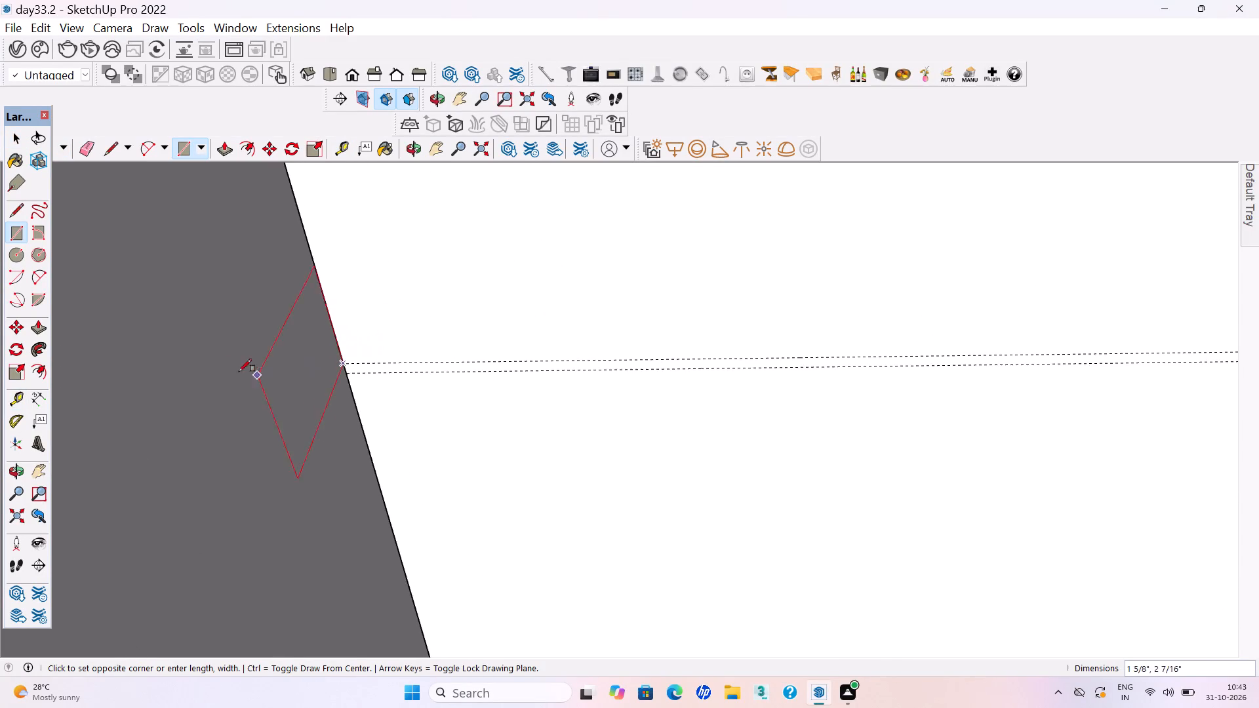
pyautogui.scroll(-17, 239, 372)
pyautogui.scroll(2, 1031, 316)
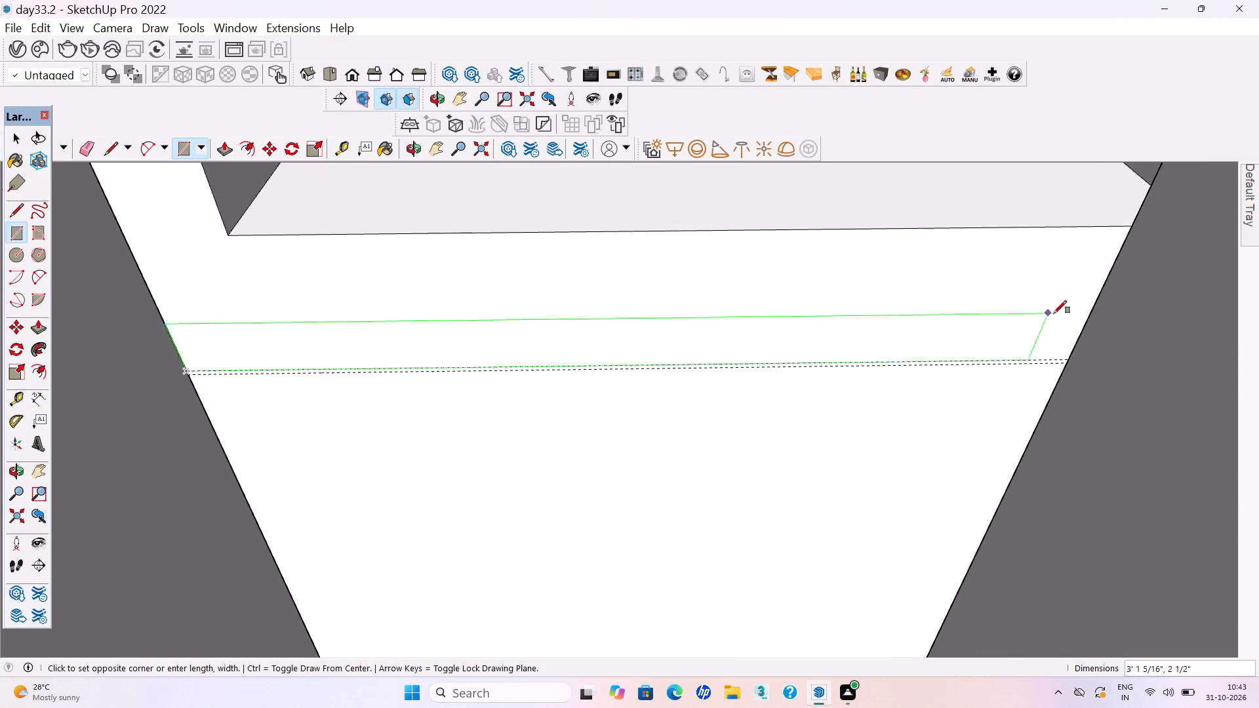
pyautogui.scroll(2, 1054, 313)
pyautogui.scroll(17, 1085, 364)
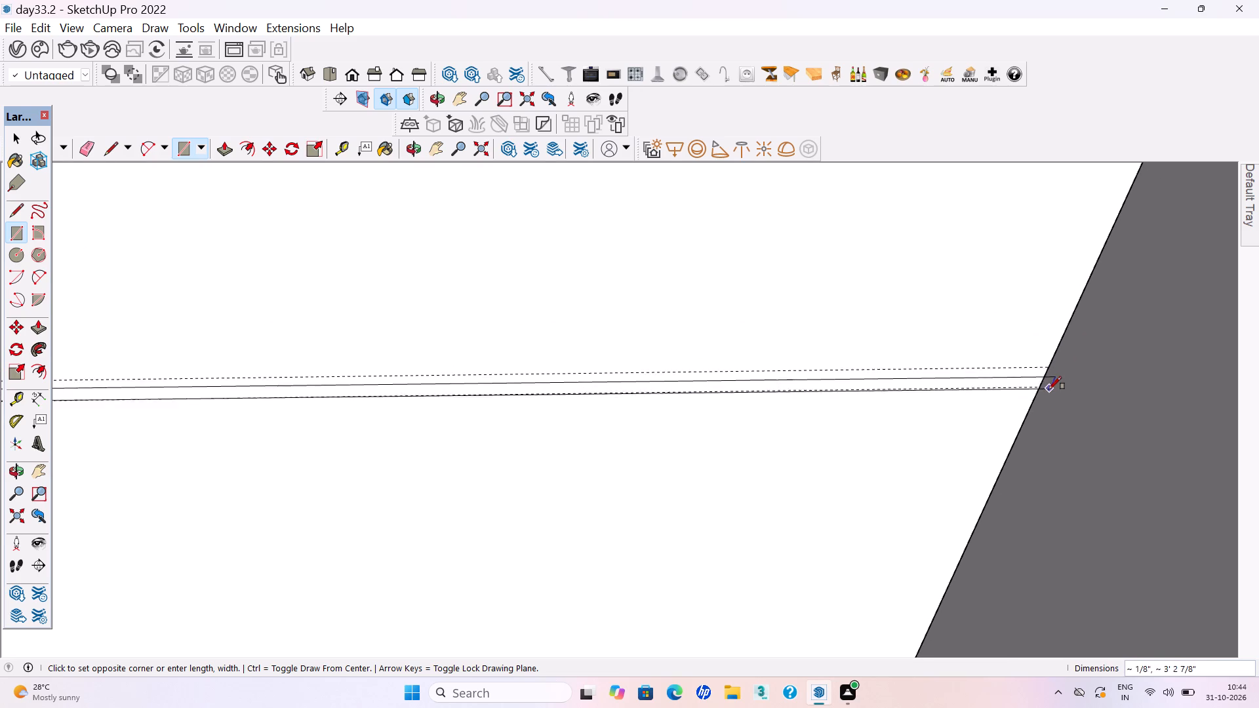
pyautogui.scroll(4, 1049, 389)
pyautogui.click(1039, 383)
pyautogui.press('space')
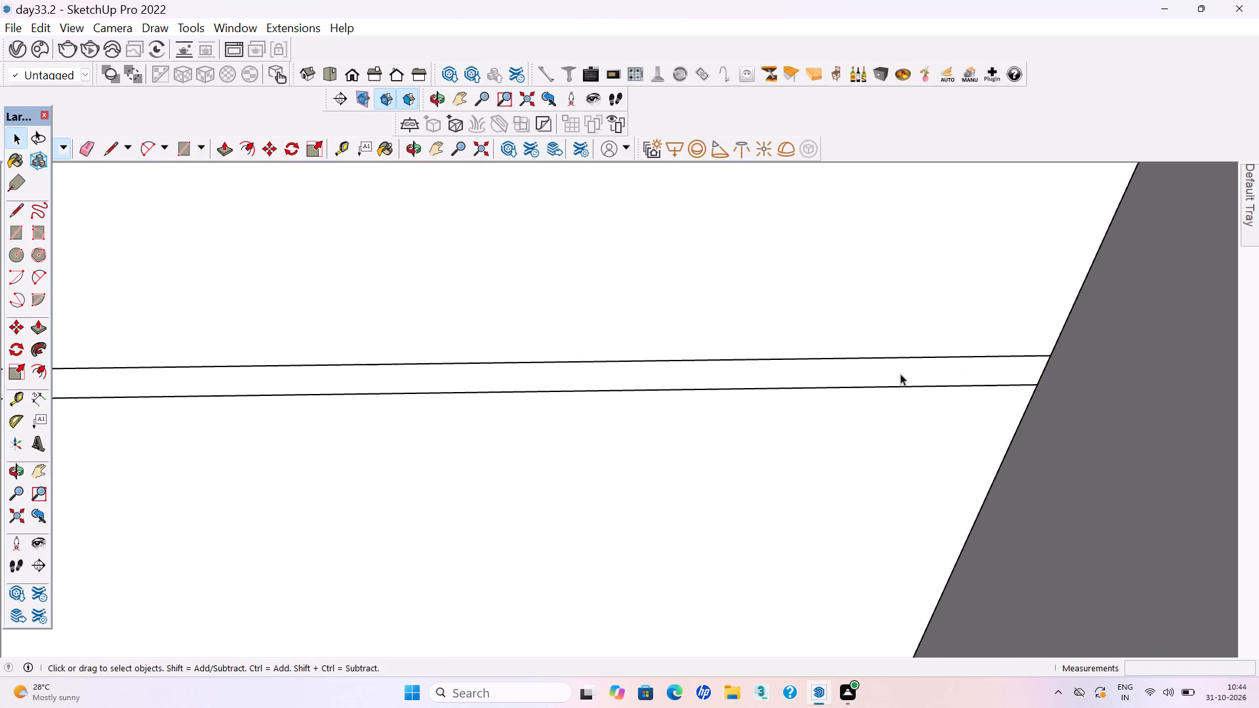
# Make the thin rectangle a group, pull its face out 2' to form a ledge beside the wardrobe, and save the model.
pyautogui.doubleClick(859, 382)
pyautogui.rightClick(851, 381)
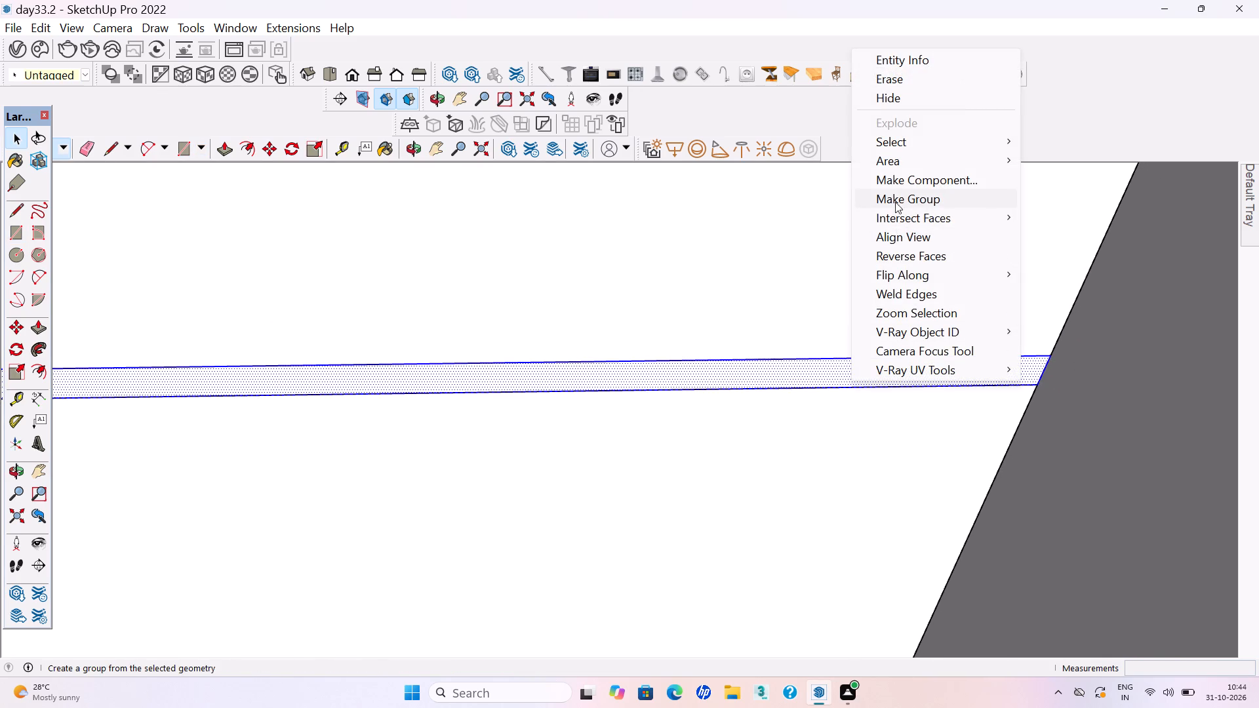
pyautogui.click(895, 198)
pyautogui.doubleClick(785, 382)
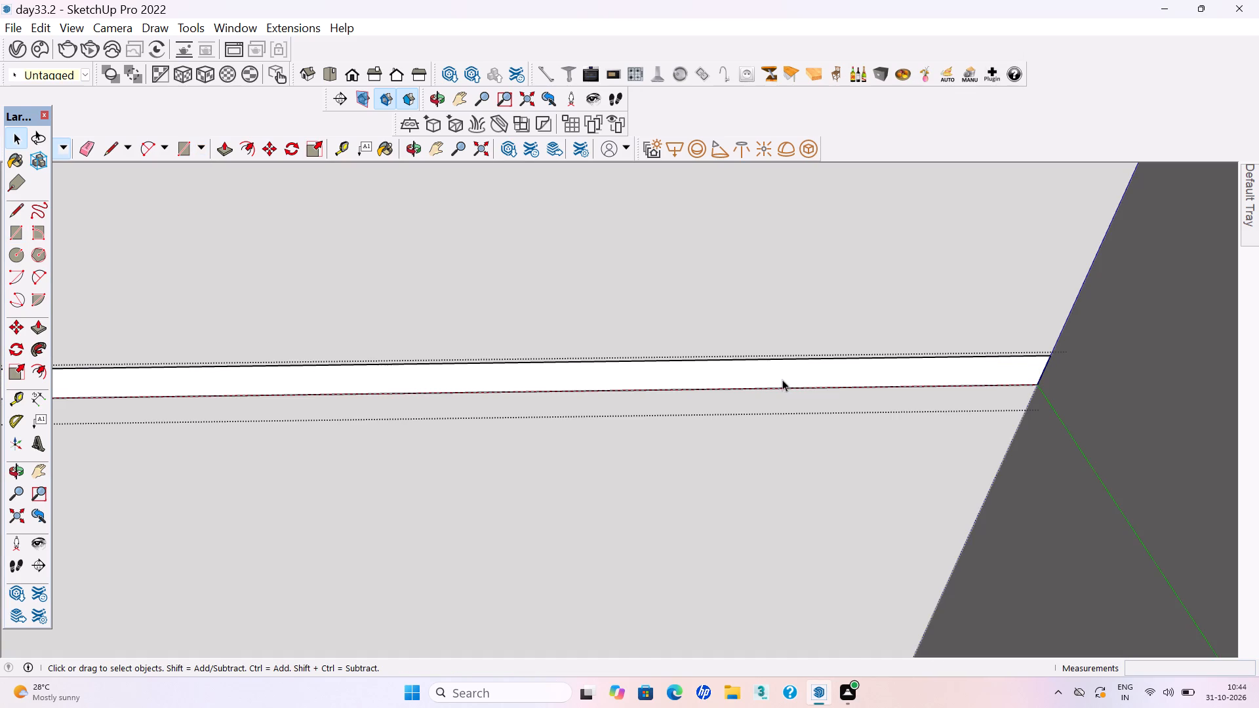
pyautogui.click(782, 380)
pyautogui.press('p')
pyautogui.press('Return')
pyautogui.click(767, 371)
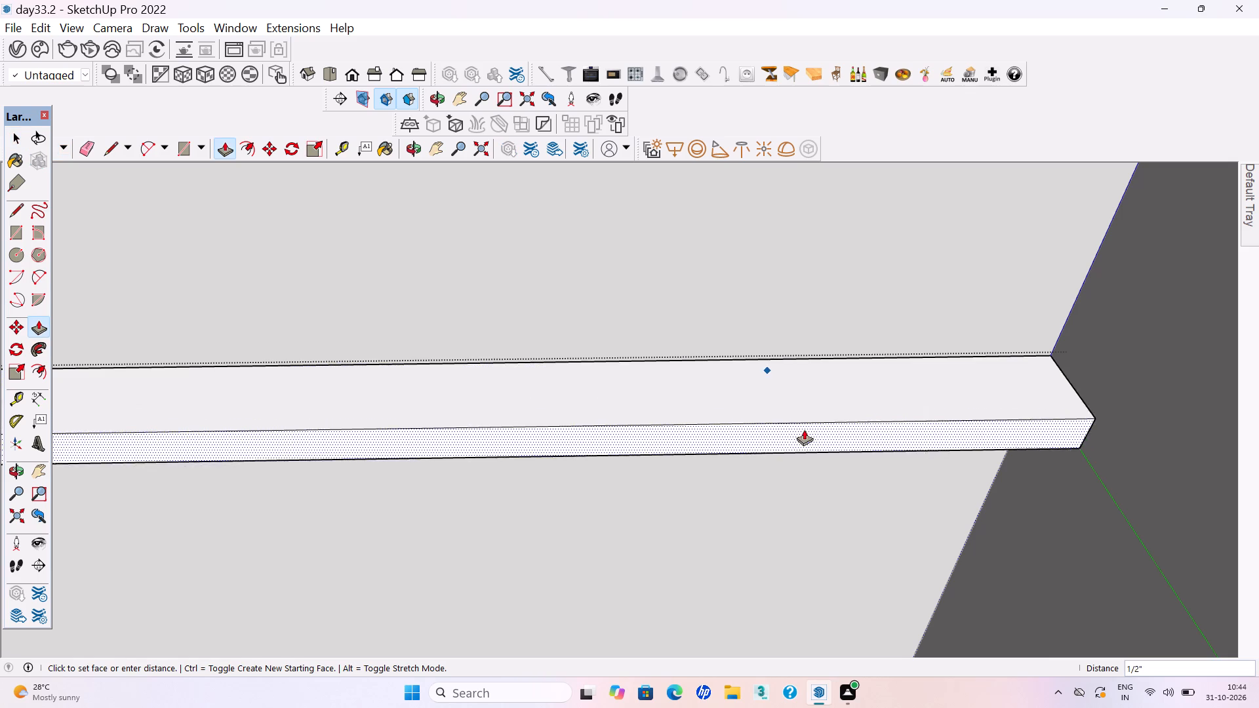
pyautogui.scroll(-17, 700, 362)
pyautogui.scroll(-5, 806, 388)
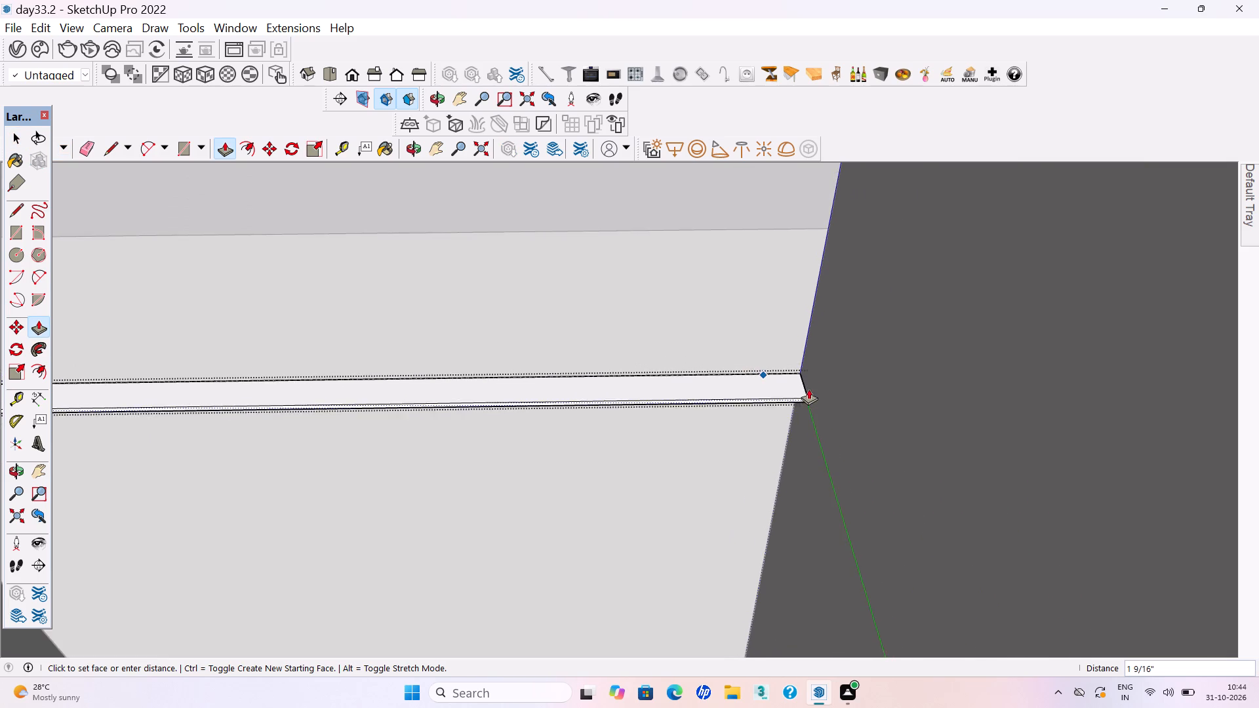
pyautogui.scroll(-10, 809, 389)
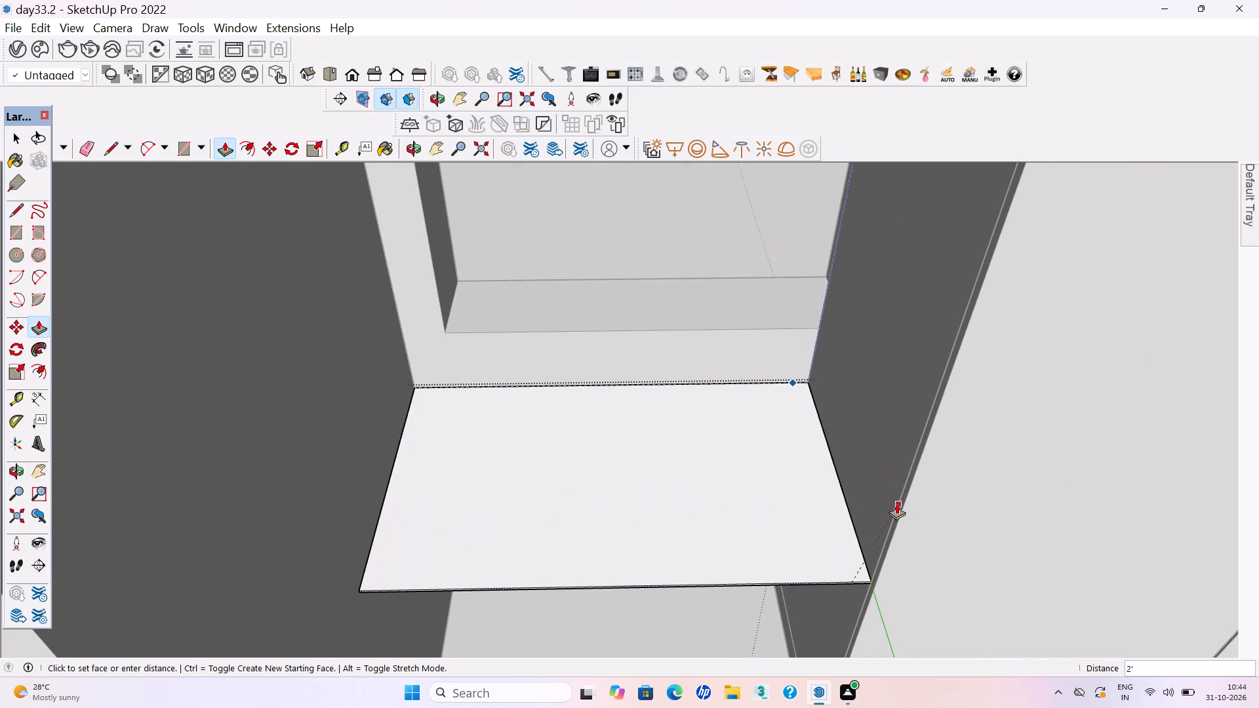
pyautogui.click(896, 503)
pyautogui.scroll(-5, 828, 503)
pyautogui.press('space')
pyautogui.click(673, 310)
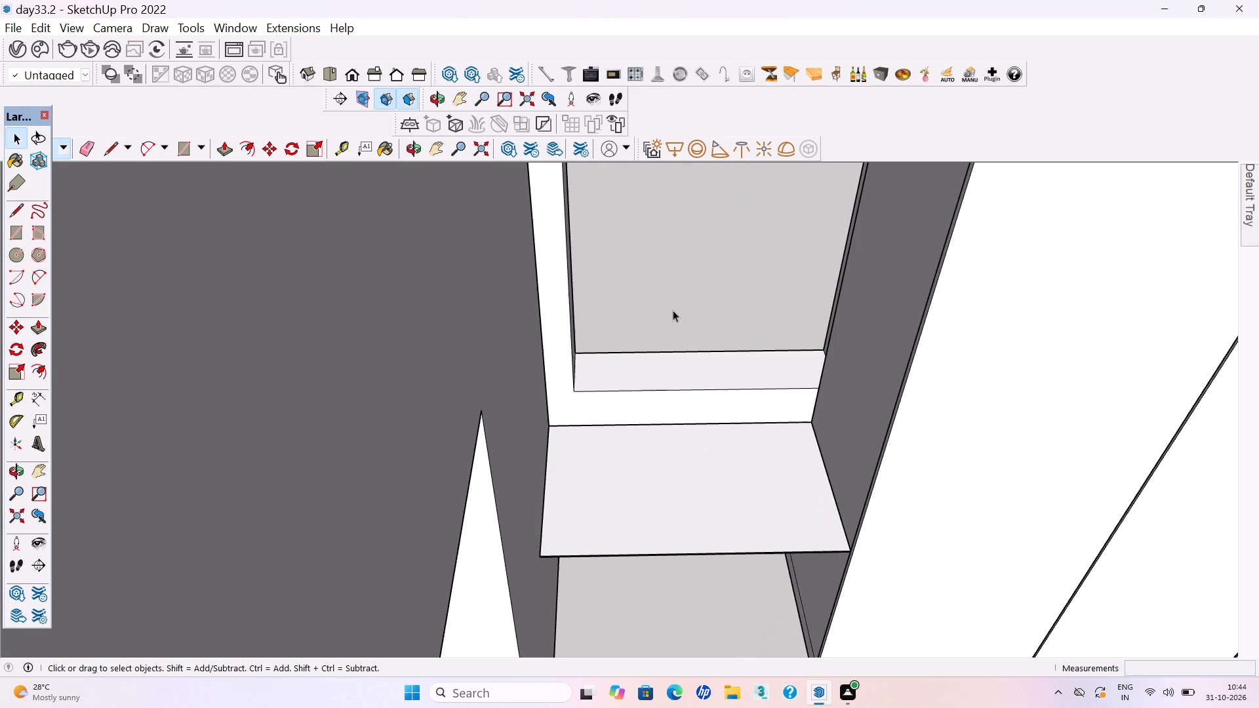
pyautogui.hotkey('ctrl', 's')
pyautogui.hotkey('ctrl', 's')
pyautogui.hotkey('ctrl', 's')
pyautogui.hotkey('ctrl', 's')
pyautogui.hotkey('ctrl', 's')
# Delete the leftover horizontal guides running through the wardrobe room and beyond the outer wall, and save the model.
pyautogui.scroll(-16, 588, 471)
pyautogui.click(399, 393)
pyautogui.moveTo(402, 555); pyautogui.dragTo(395, 551)
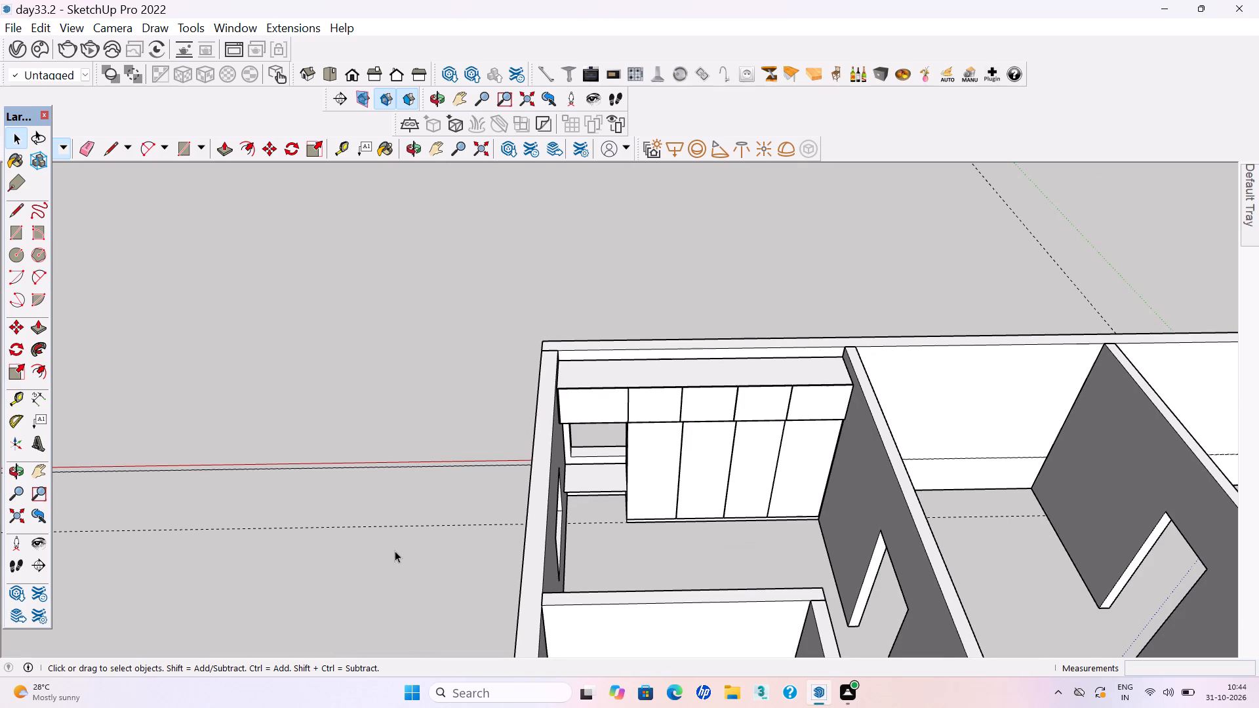
pyautogui.moveTo(395, 551); pyautogui.dragTo(336, 450)
pyautogui.press('Delete')
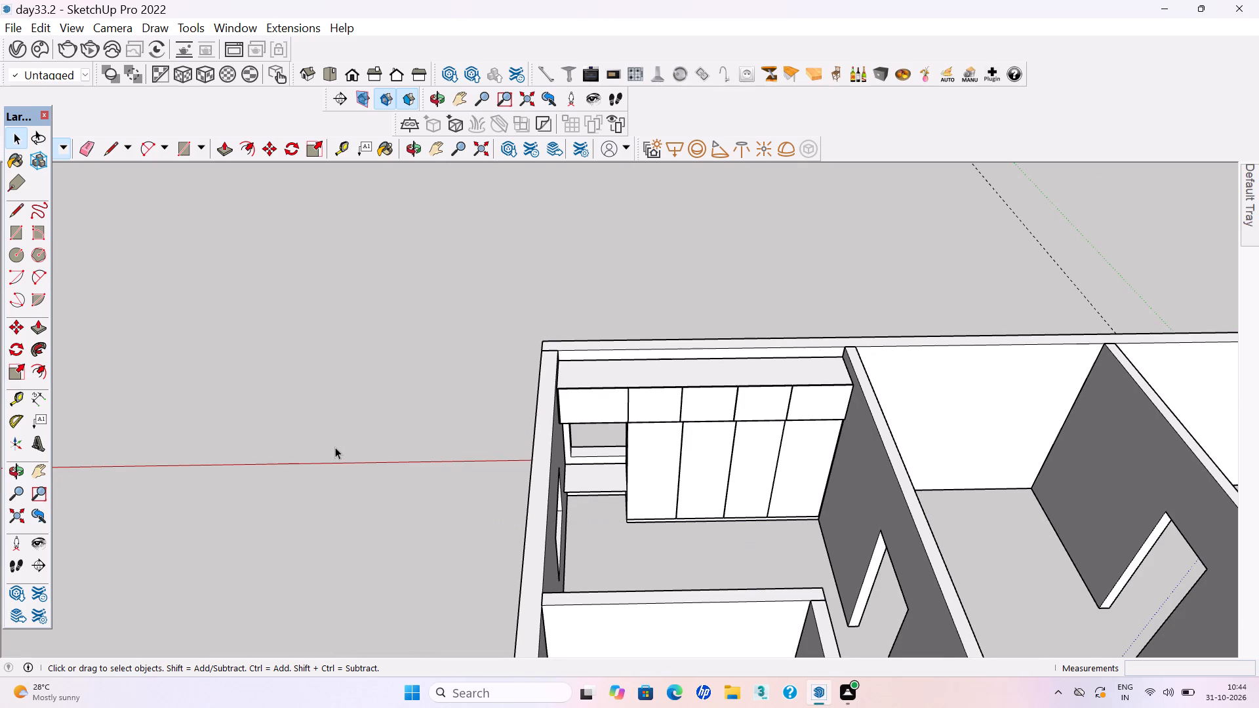
pyautogui.hotkey('ctrl', 's')
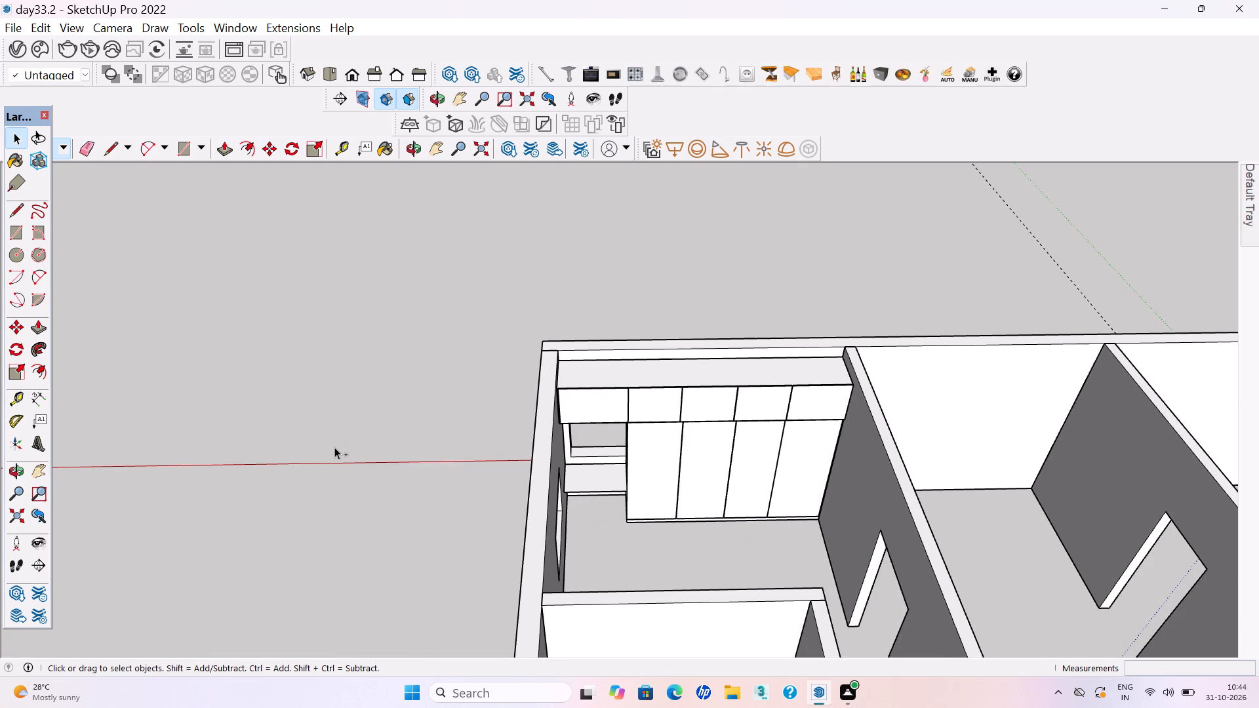
pyautogui.hotkey('ctrl', 's')
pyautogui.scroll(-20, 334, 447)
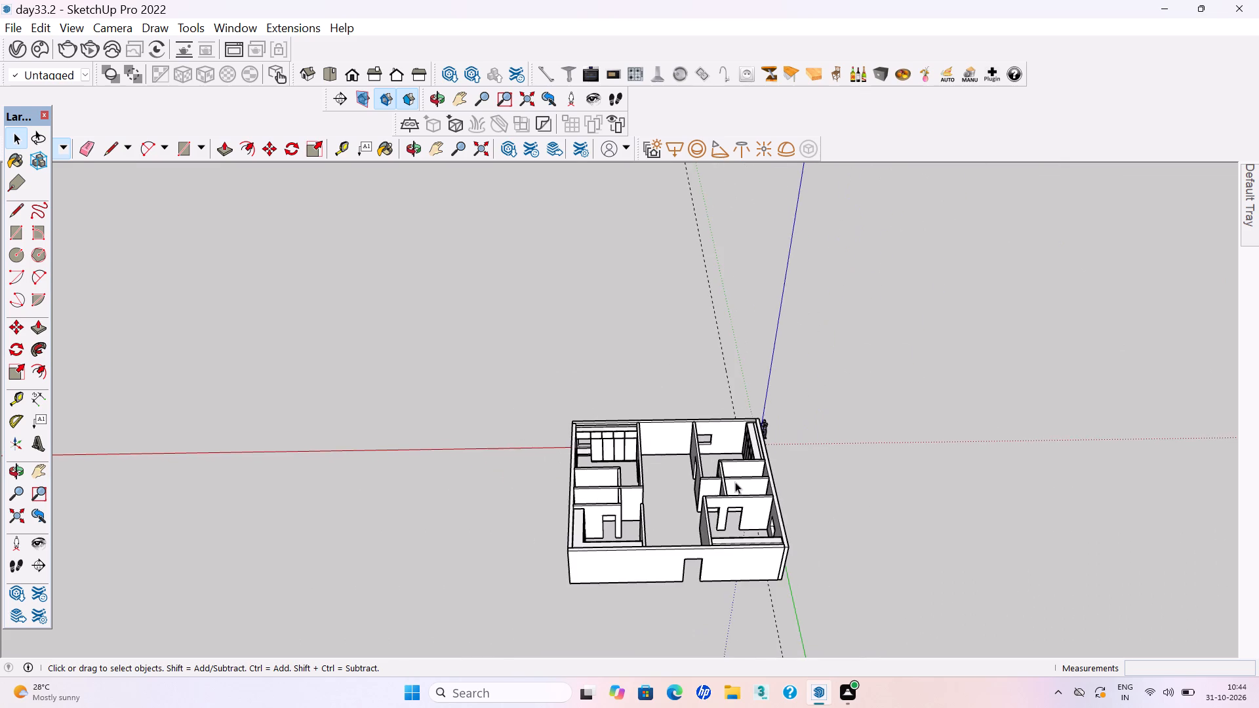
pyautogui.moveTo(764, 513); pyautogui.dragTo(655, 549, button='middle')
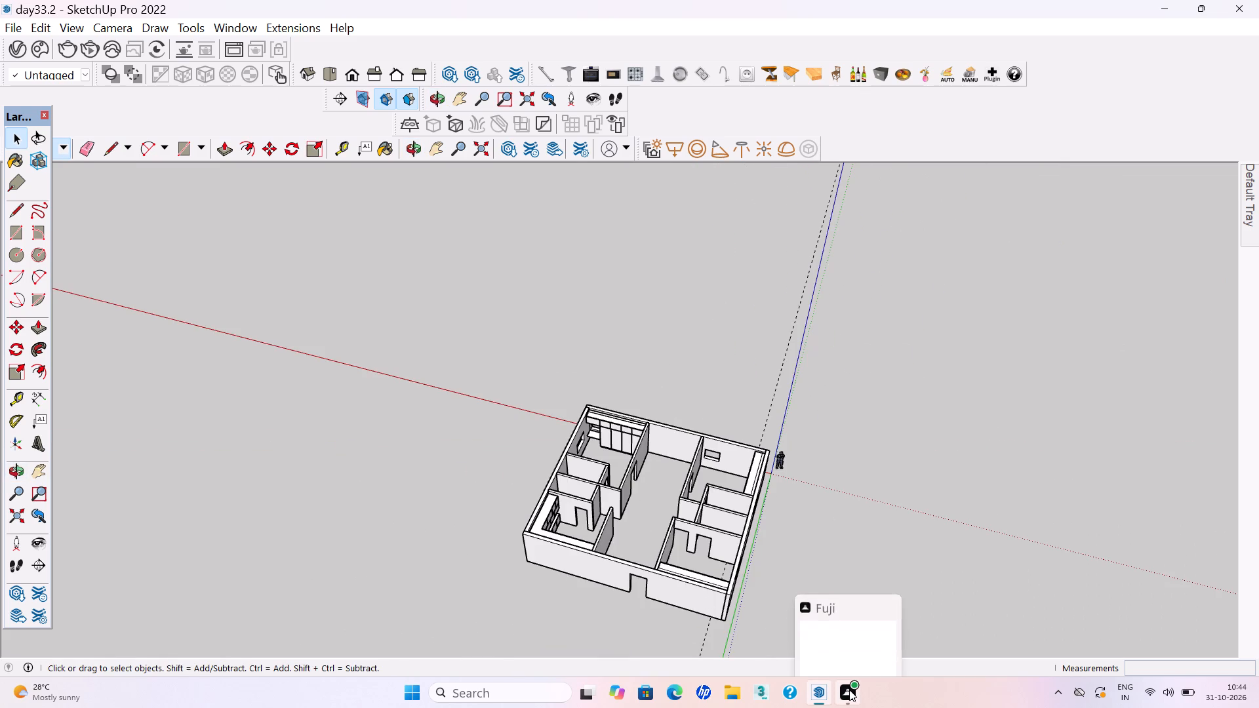
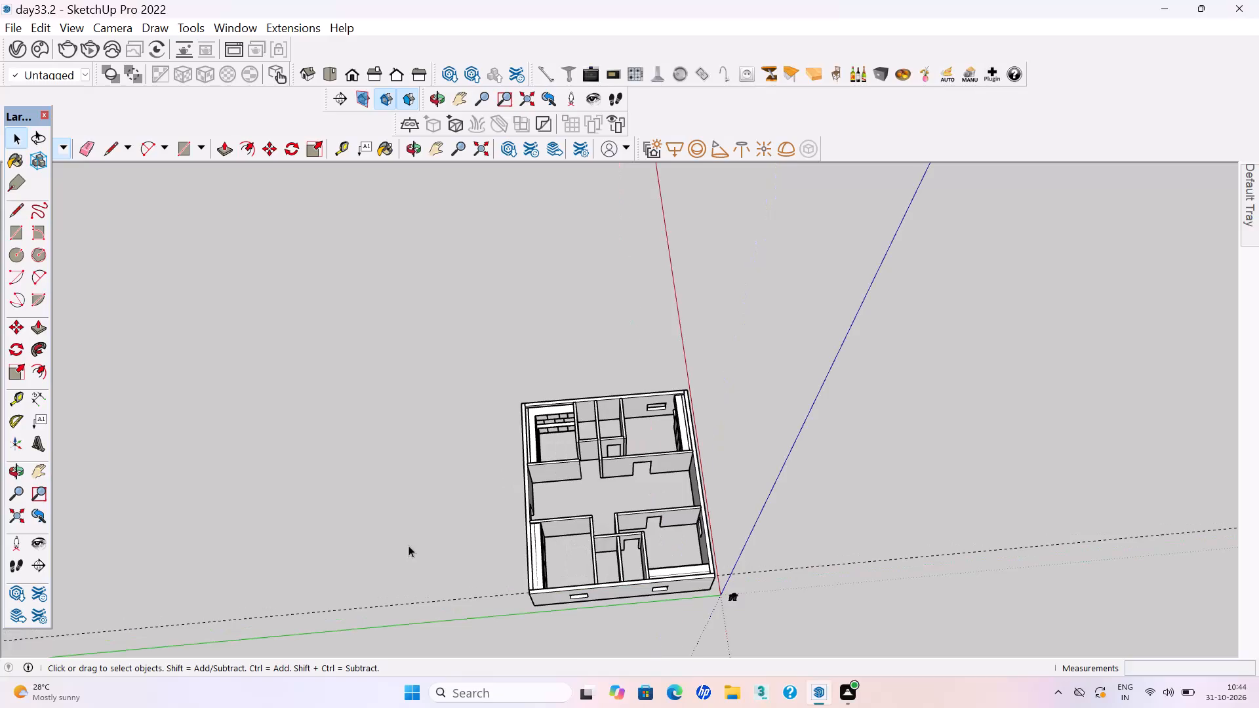
# Delete the small stray object beside the model's origin and save the model.
pyautogui.click(730, 597)
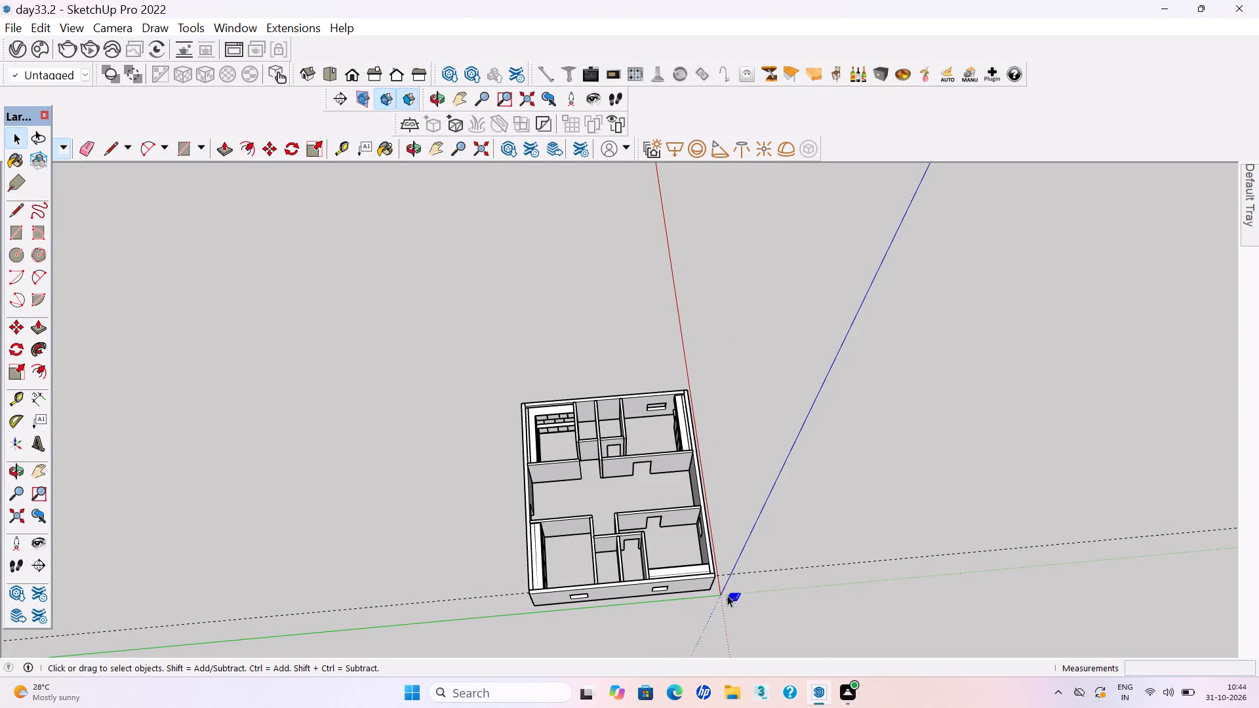
pyautogui.press('Delete')
pyautogui.hotkey('ctrl', 's')
pyautogui.hotkey('ctrl', 's')
pyautogui.hotkey('ctrl', 's')
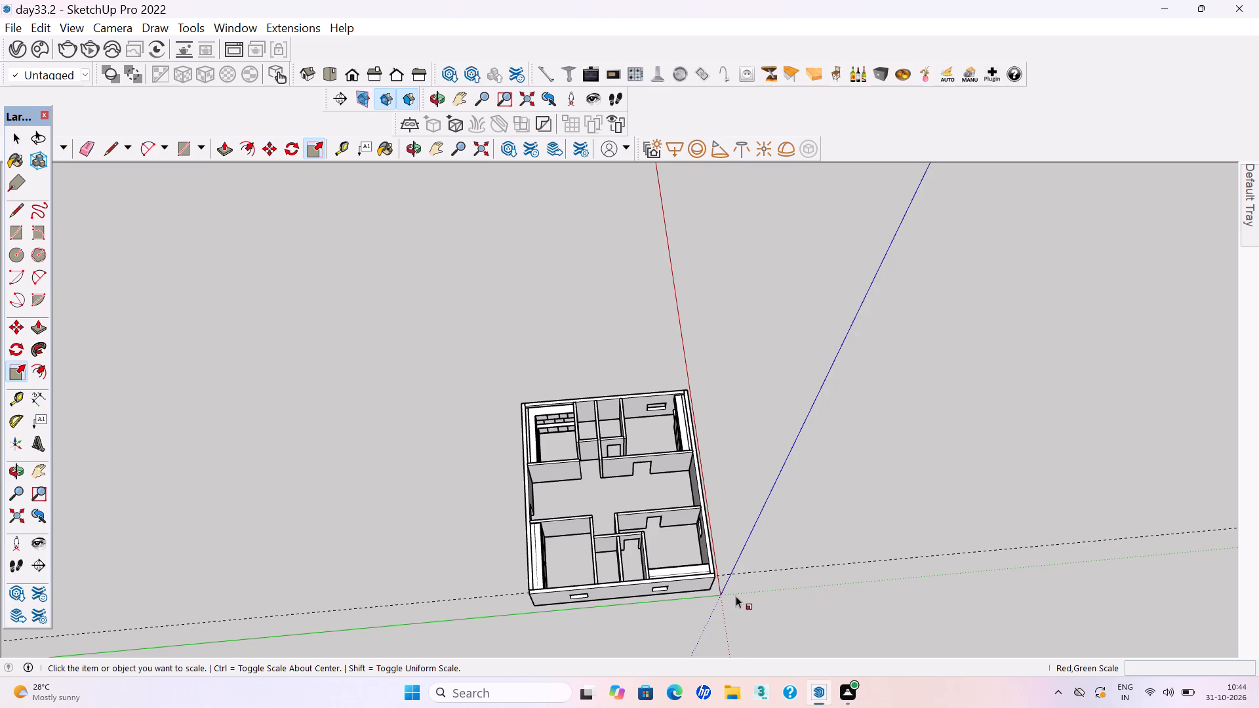
pyautogui.press('space')
# On the hall-side partition wall, place a horizontal guide about 2' 6" above the floor and a vertical guide about 6' 8" from the side wall.
pyautogui.scroll(5, 644, 541)
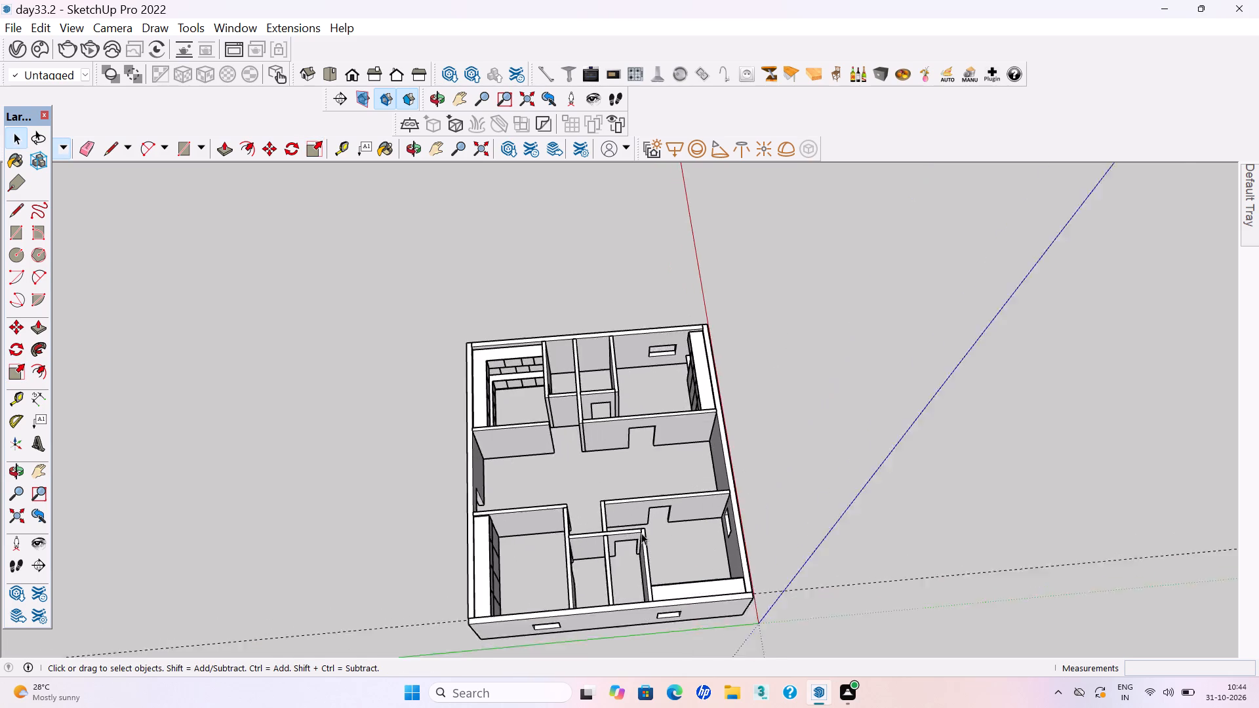
pyautogui.scroll(9, 609, 491)
pyautogui.scroll(-2, 609, 490)
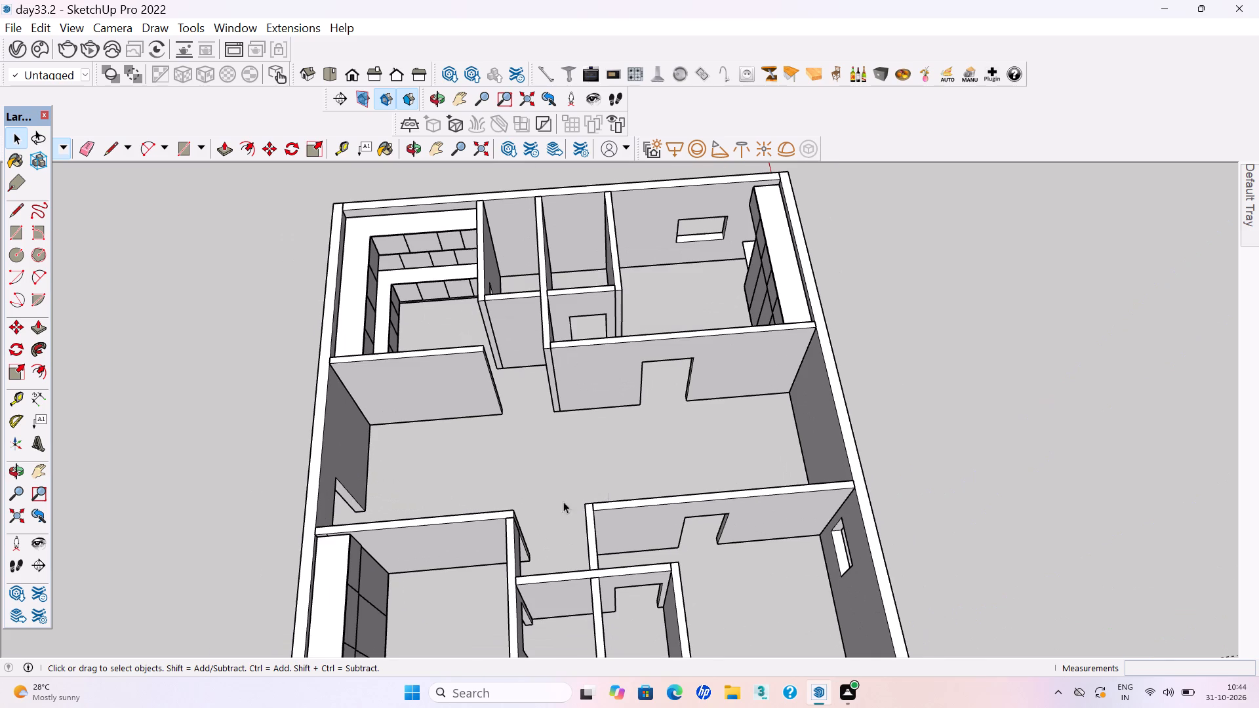
pyautogui.moveTo(360, 437); pyautogui.dragTo(363, 391, button='middle')
pyautogui.scroll(5, 372, 360)
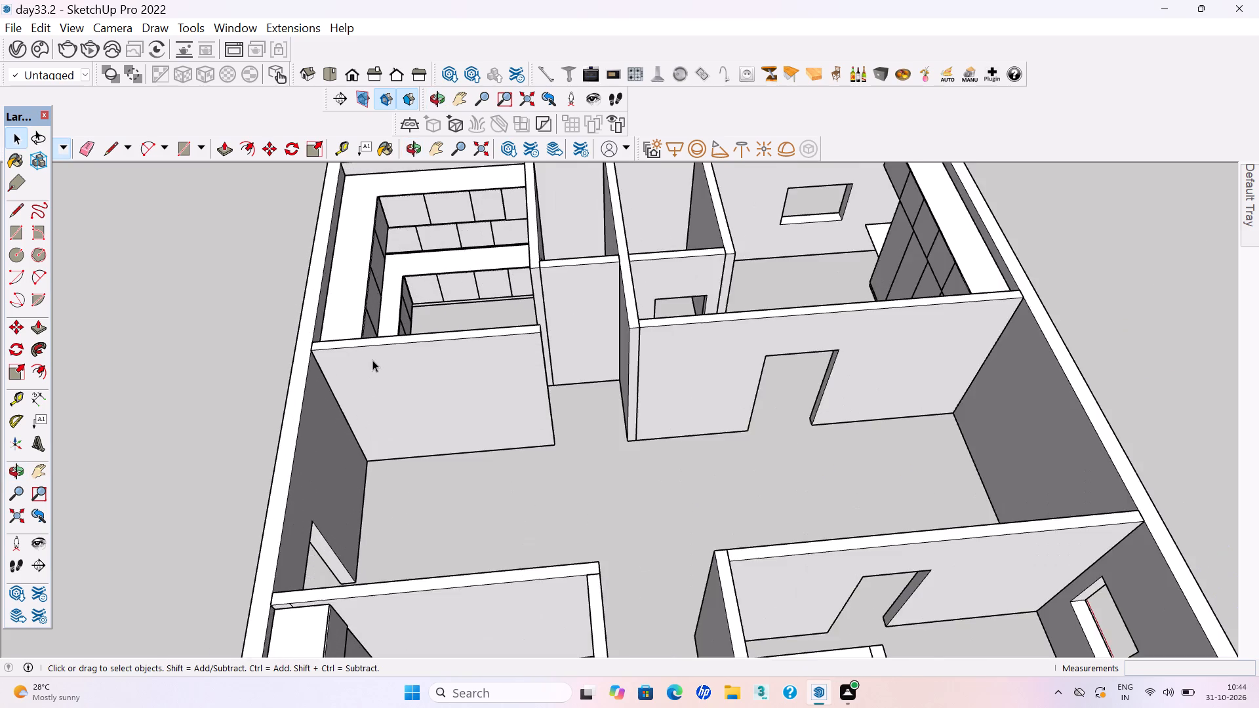
pyautogui.scroll(5, 377, 389)
pyautogui.moveTo(399, 434); pyautogui.dragTo(413, 382, button='middle')
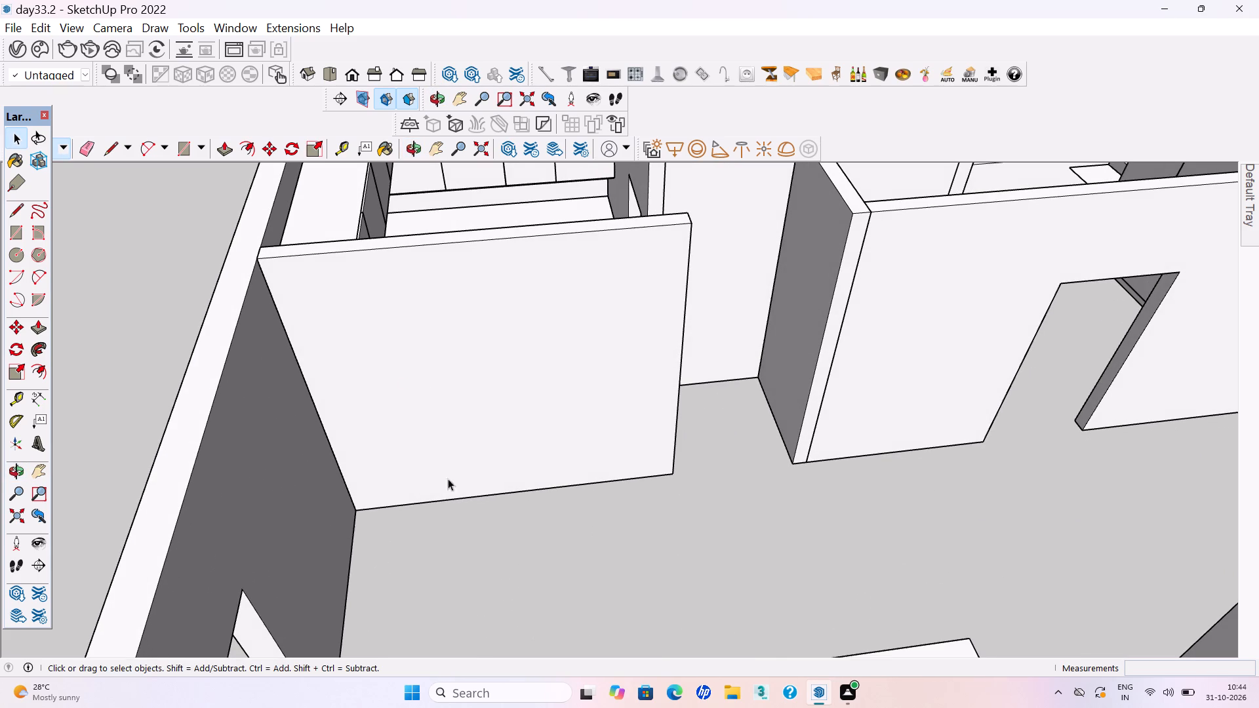
pyautogui.press('h')
pyautogui.moveTo(477, 512); pyautogui.dragTo(484, 569)
pyautogui.moveTo(471, 536); pyautogui.dragTo(466, 503, button='middle')
pyautogui.press('t')
pyautogui.click(468, 543)
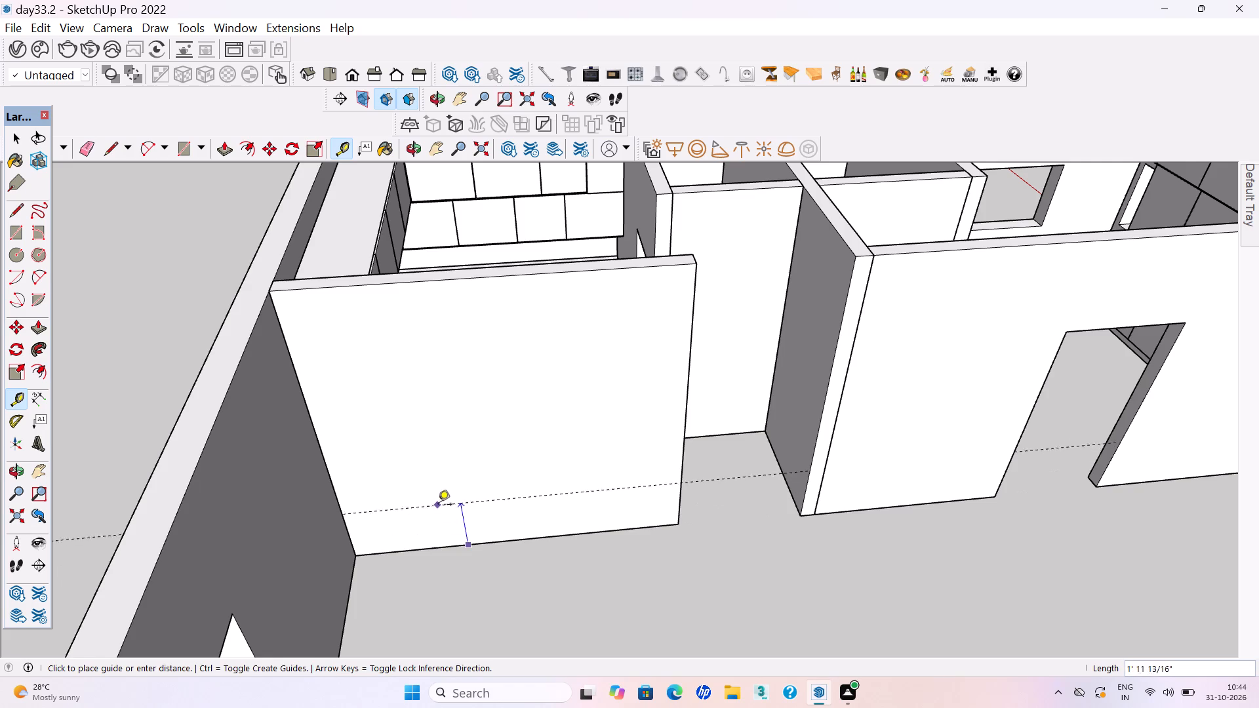
pyautogui.click(435, 494)
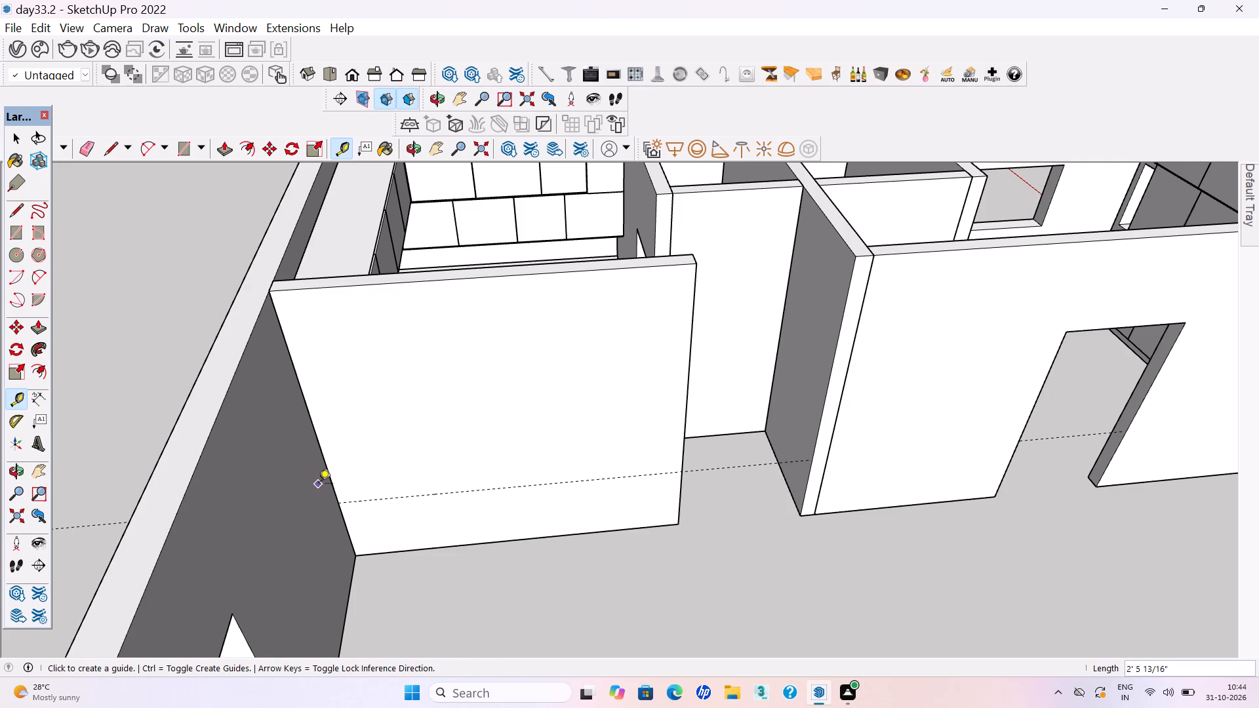
pyautogui.click(329, 482)
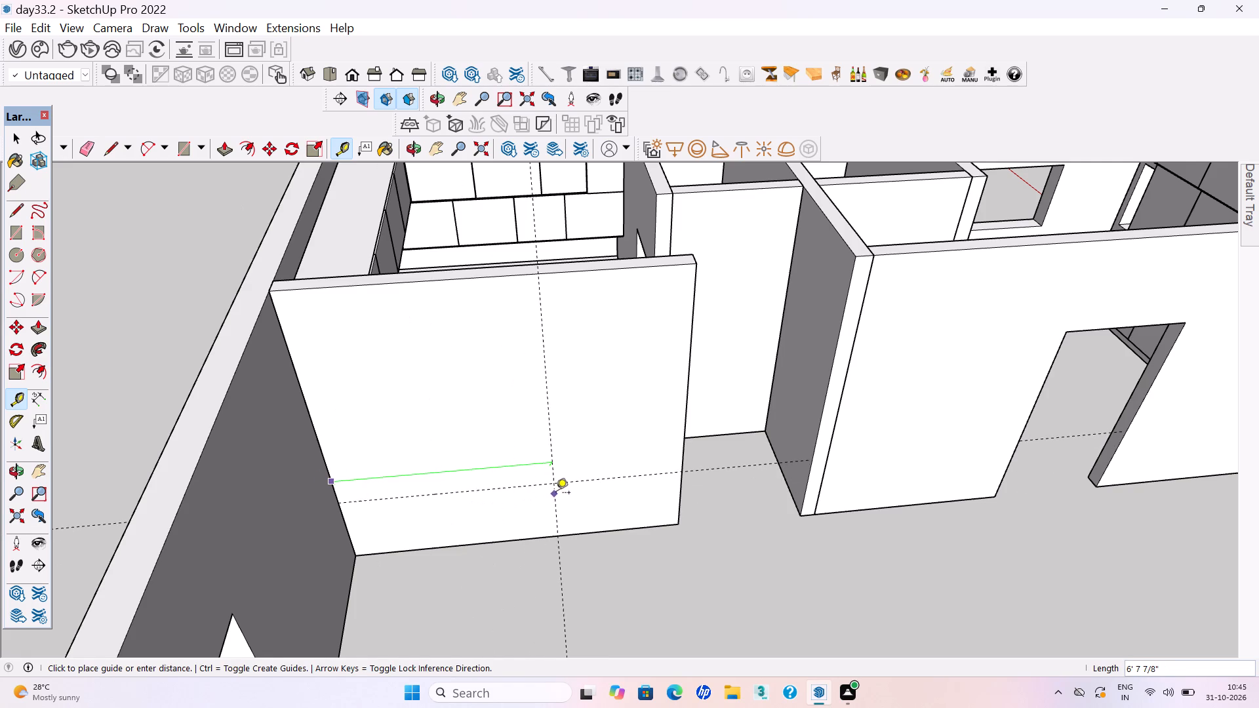
pyautogui.click(557, 492)
# Draw a rectangle about 1' 9" high below the horizontal guide, ending at the vertical guide and clear of the side wall, and group it.
pyautogui.press('r')
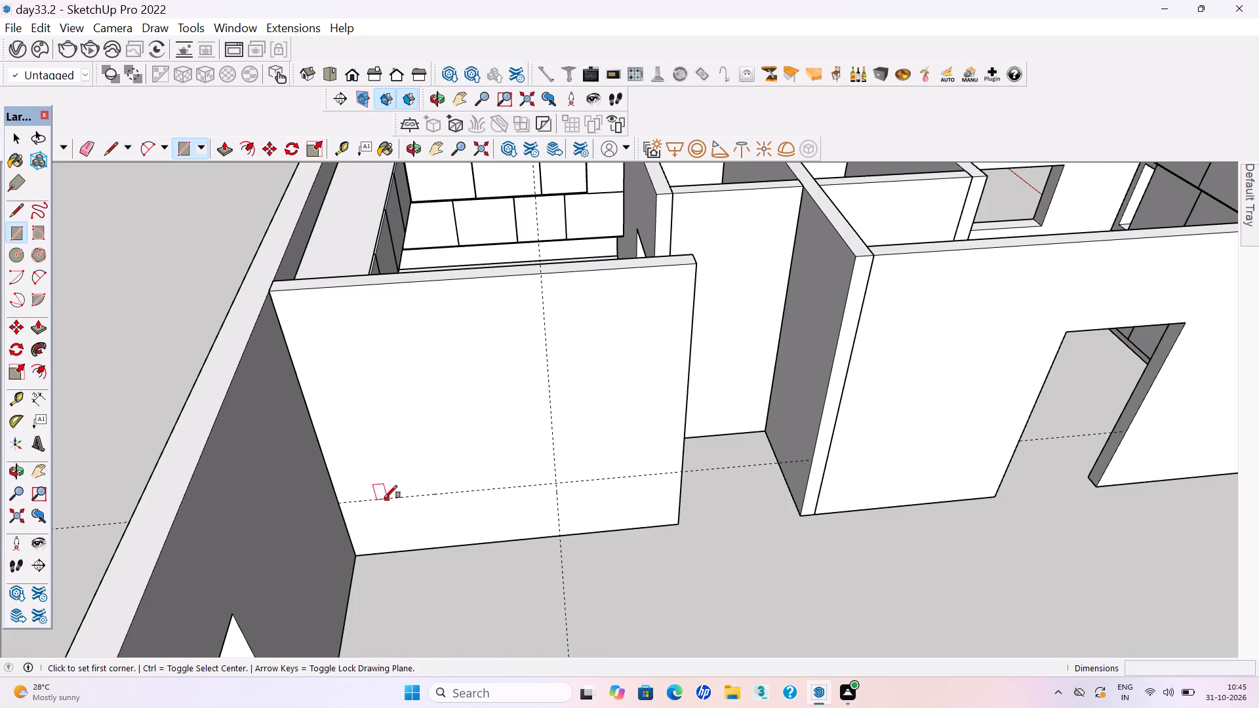
pyautogui.click(382, 498)
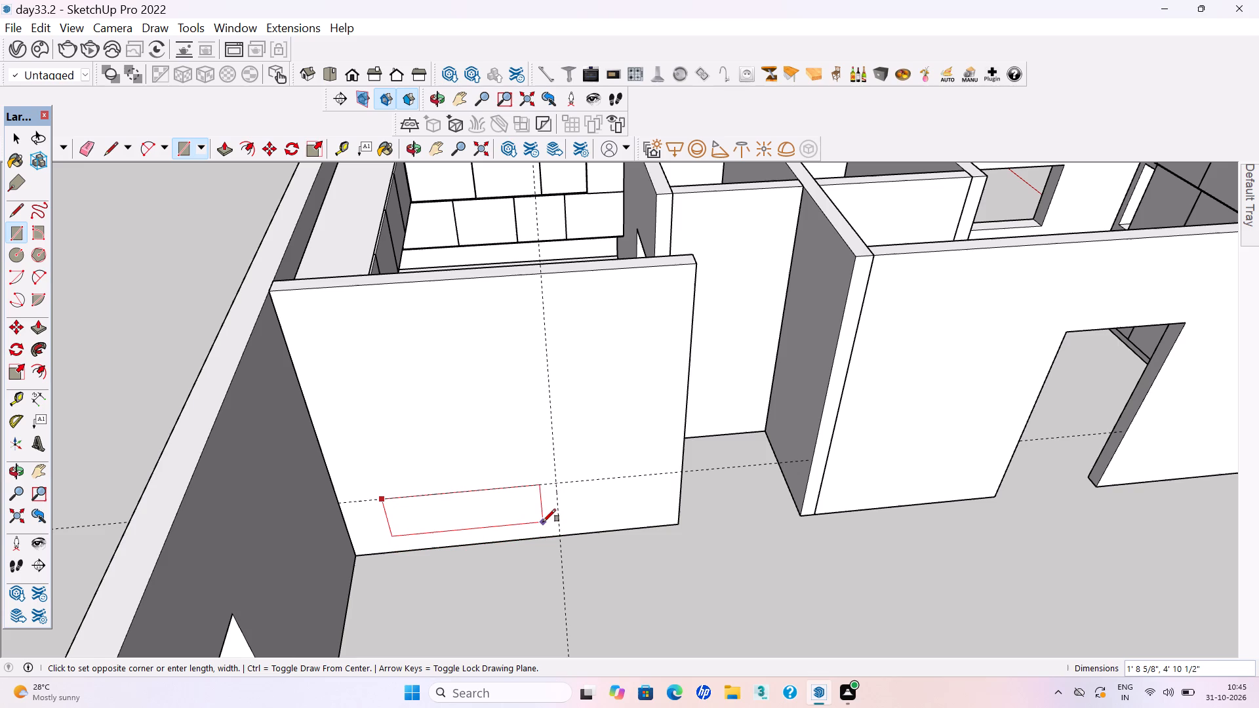
pyautogui.click(557, 521)
pyautogui.press('space')
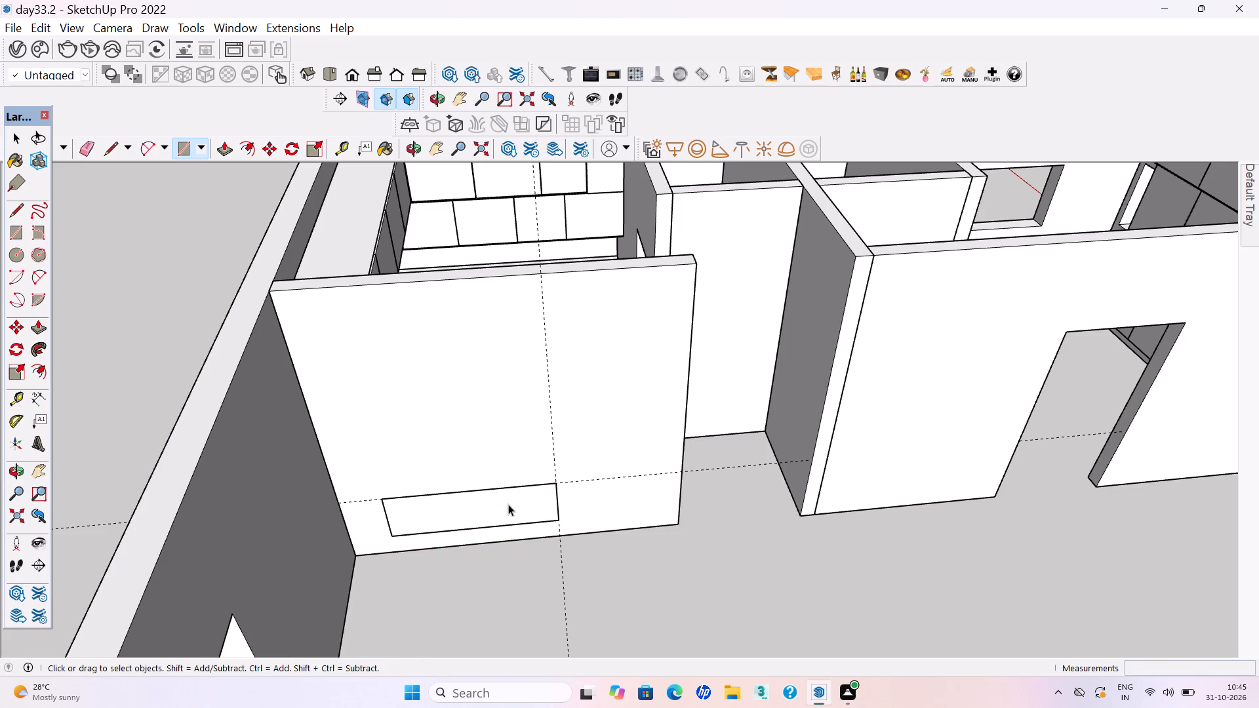
pyautogui.doubleClick(508, 504)
pyautogui.rightClick(501, 503)
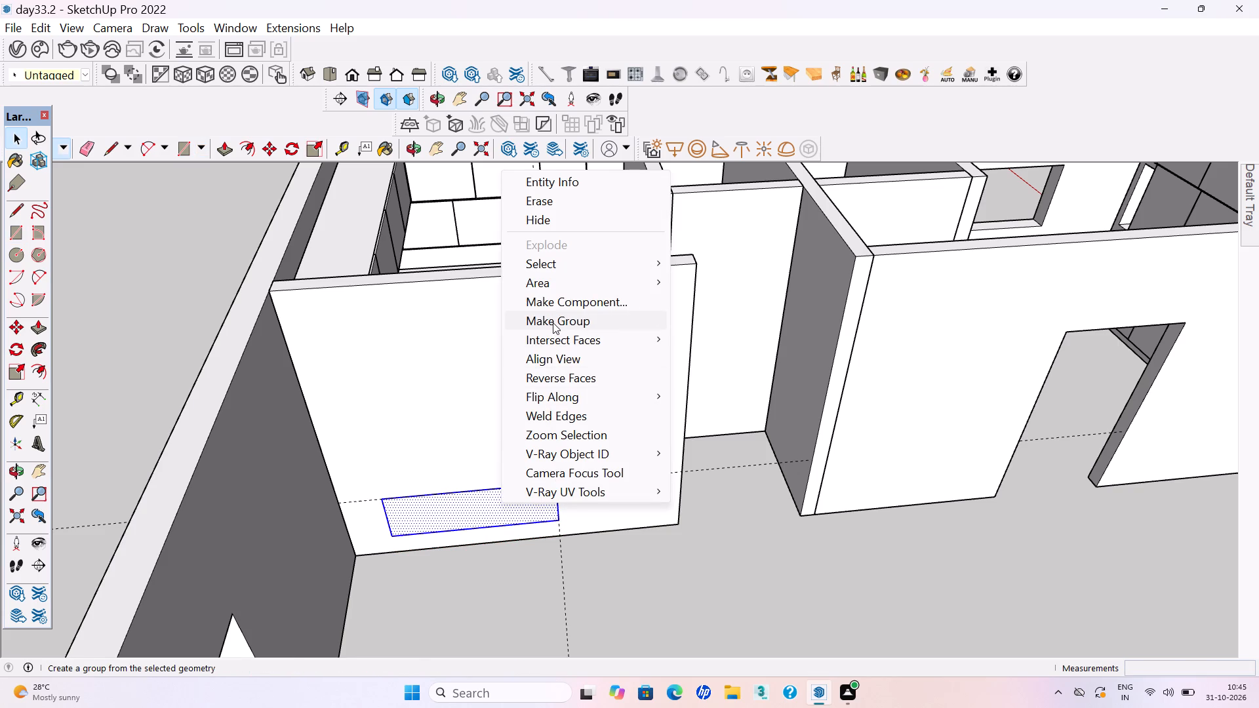
pyautogui.click(553, 323)
# Pull the grouped rectangle's face out from the wall to form a low cabinet box.
pyautogui.doubleClick(529, 506)
pyautogui.press('p')
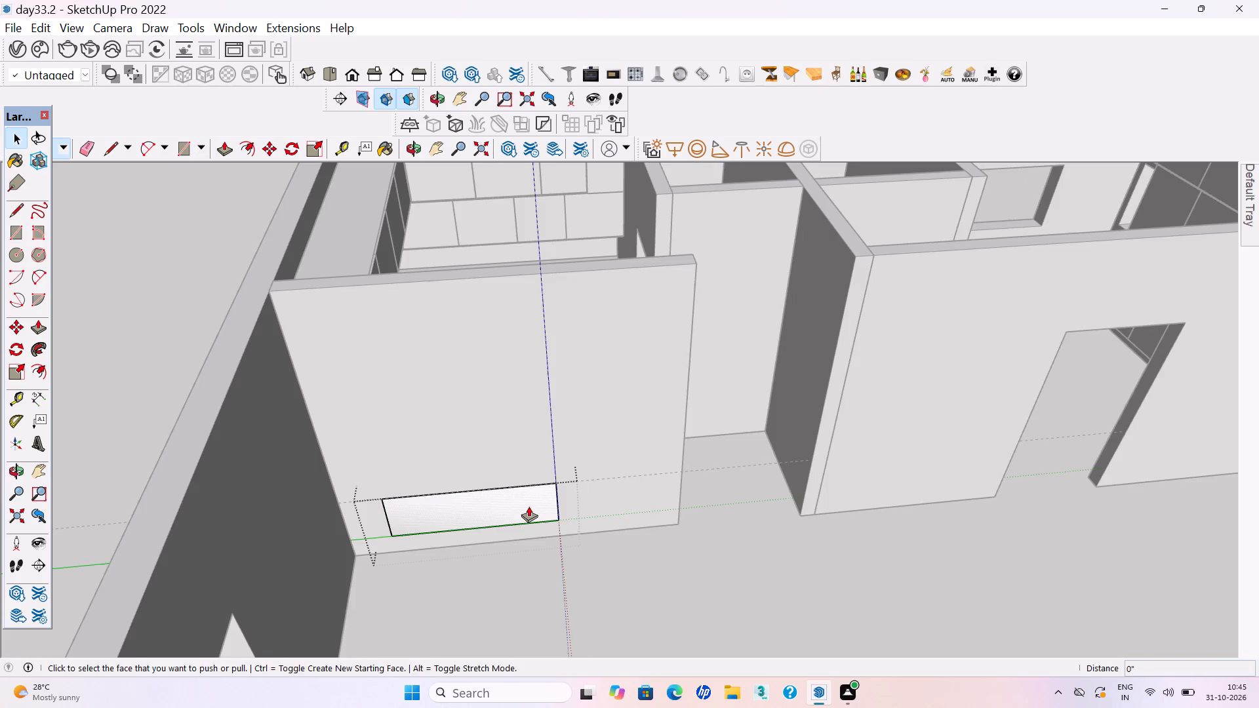
pyautogui.click(529, 506)
pyautogui.click(513, 530)
pyautogui.press('space')
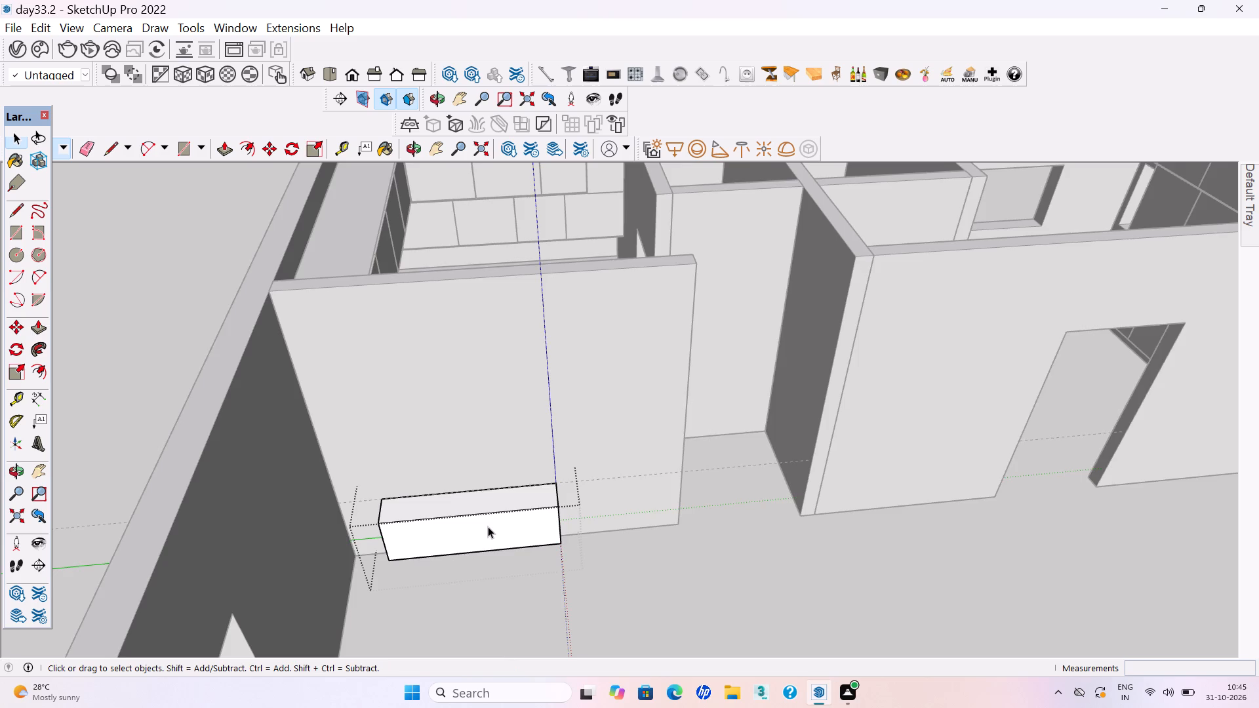
# Offset the cabinet box's front face inward by 18 mm.
pyautogui.scroll(3, 457, 525)
pyautogui.press('f')
pyautogui.click(457, 525)
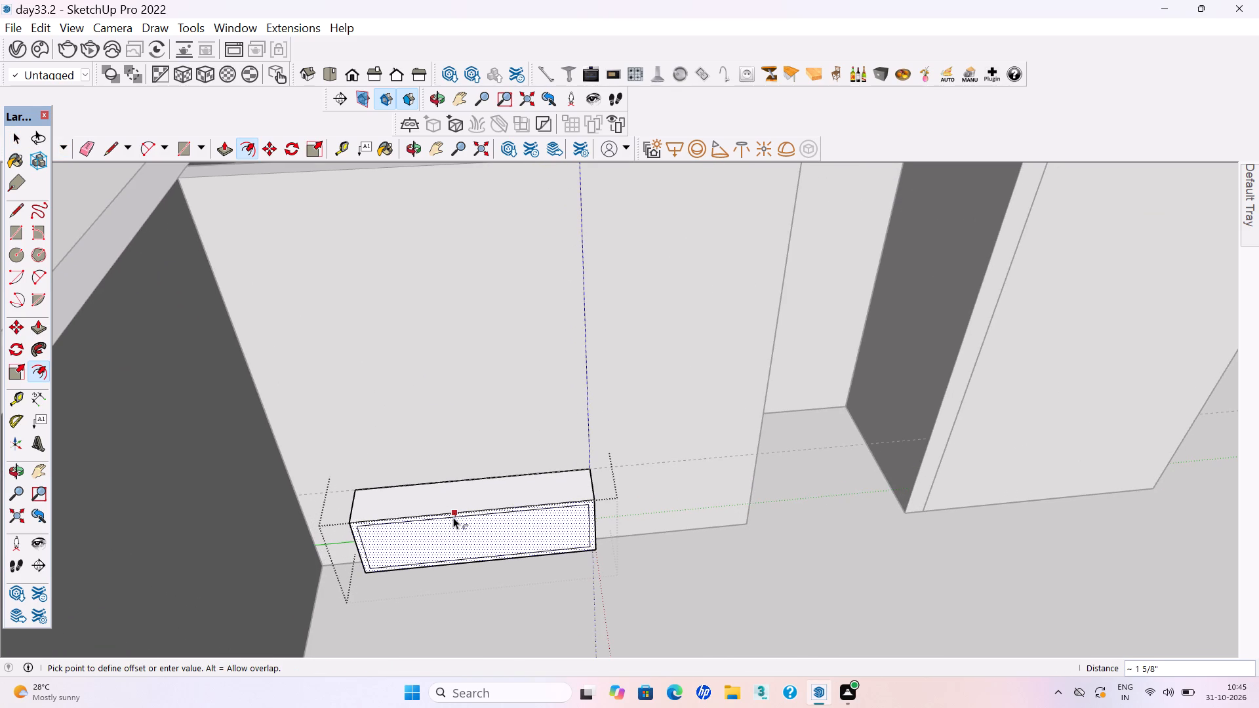
pyautogui.write('18mm')
pyautogui.press('Return')
pyautogui.press('space')
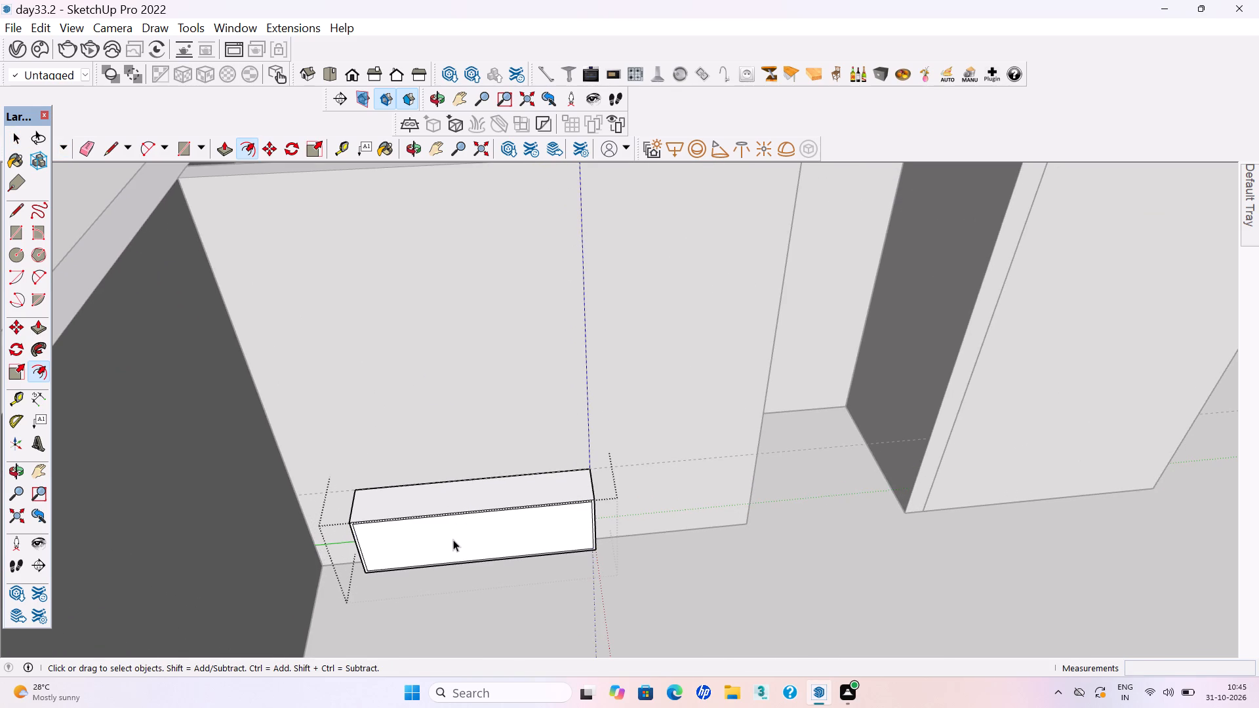
# Push the inner front face in about 10" to hollow out the cabinet, and save the model.
pyautogui.click(453, 540)
pyautogui.press('p')
pyautogui.click(456, 543)
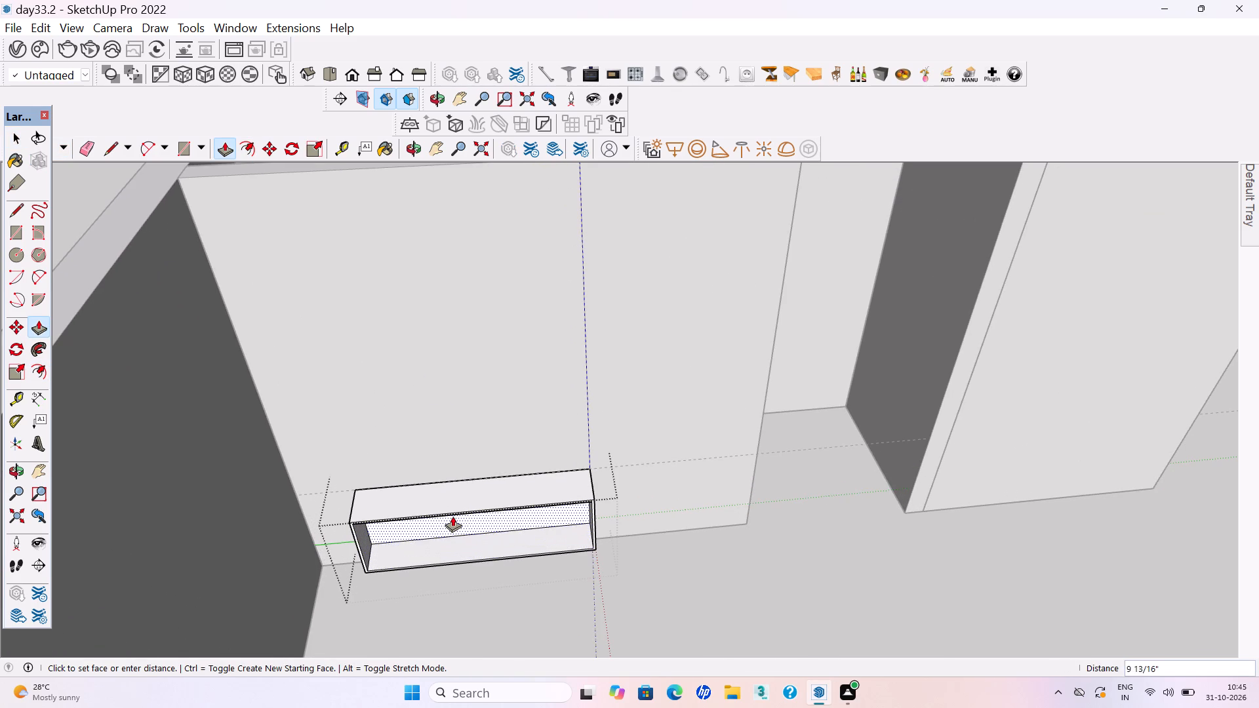
pyautogui.click(452, 516)
pyautogui.press('space')
pyautogui.click(458, 611)
pyautogui.hotkey('ctrl', 's')
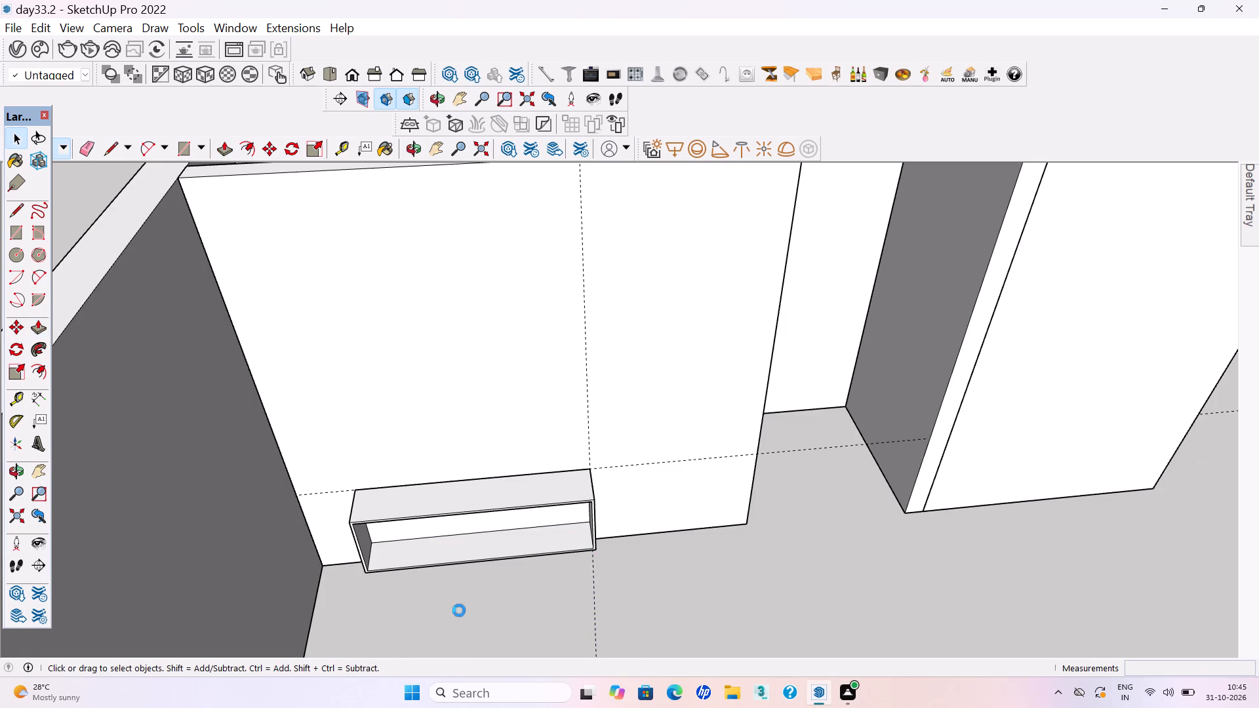
pyautogui.hotkey('ctrl', 's')
# Draw a door rectangle about 2' wide over the cabinet front's end nearest the side wall, and extrude it 18 mm.
pyautogui.press('r')
pyautogui.scroll(11, 363, 535)
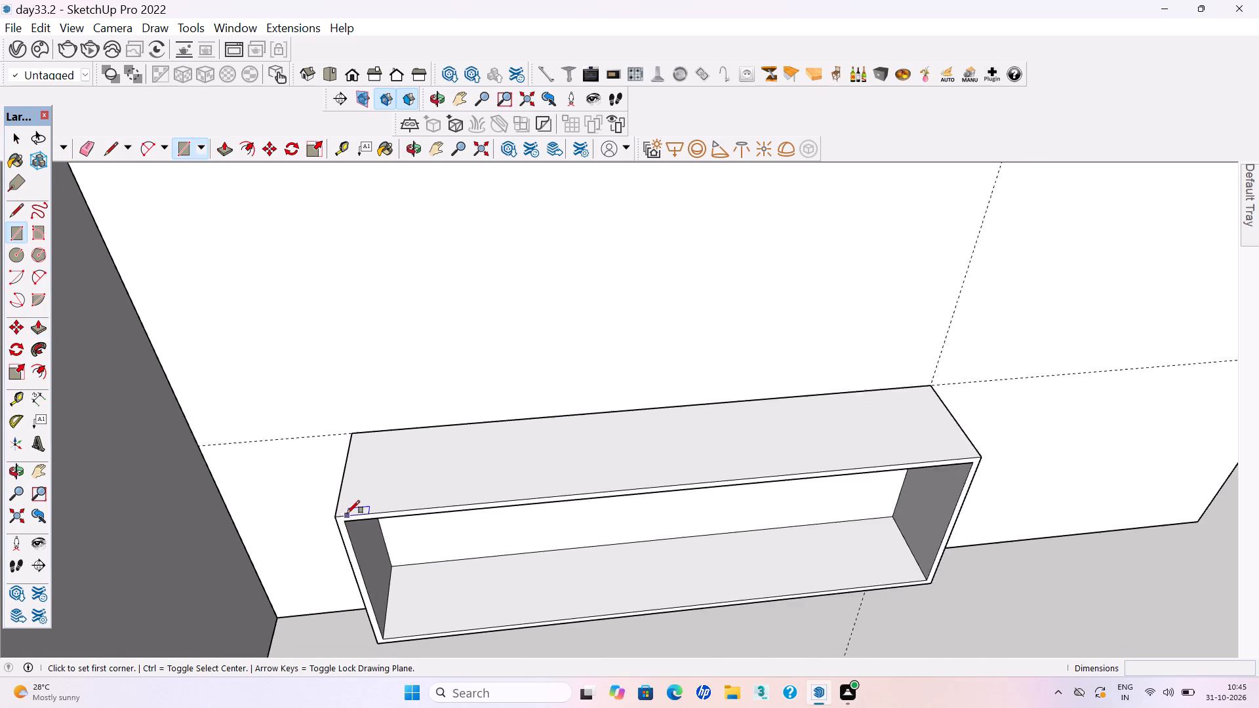
pyautogui.scroll(3, 347, 513)
pyautogui.click(326, 519)
pyautogui.scroll(-8, 334, 521)
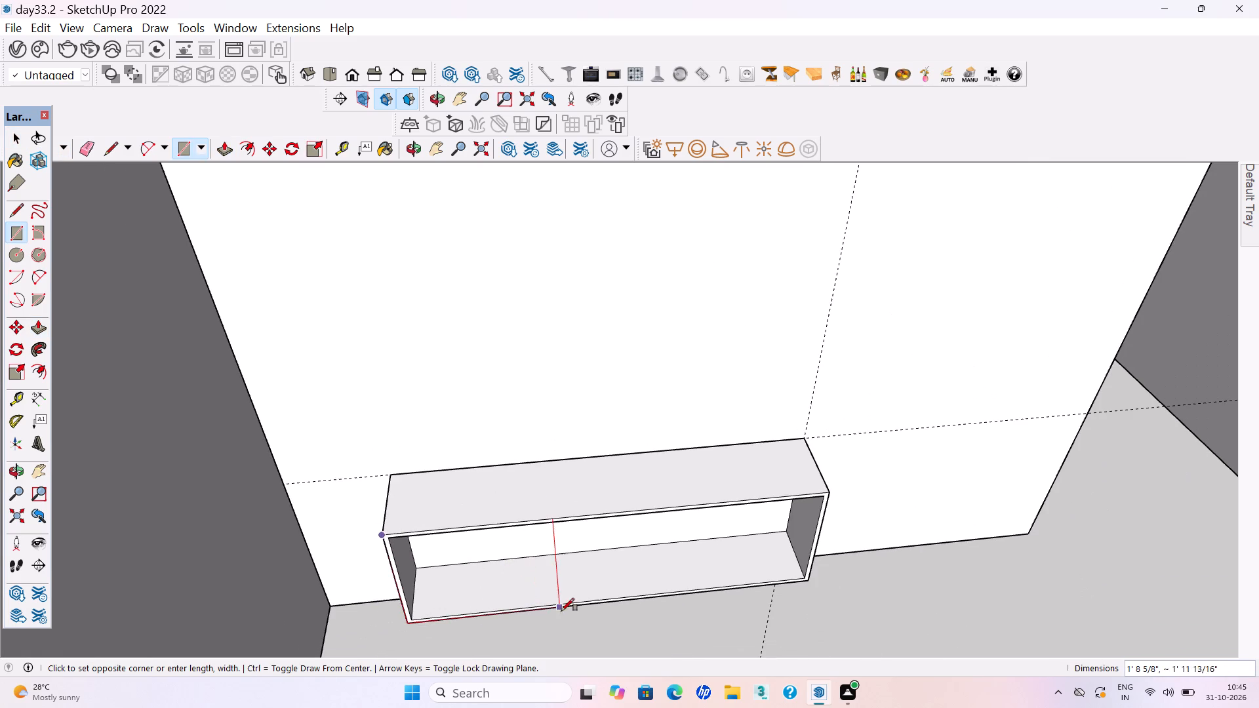
pyautogui.click(570, 604)
pyautogui.press('p')
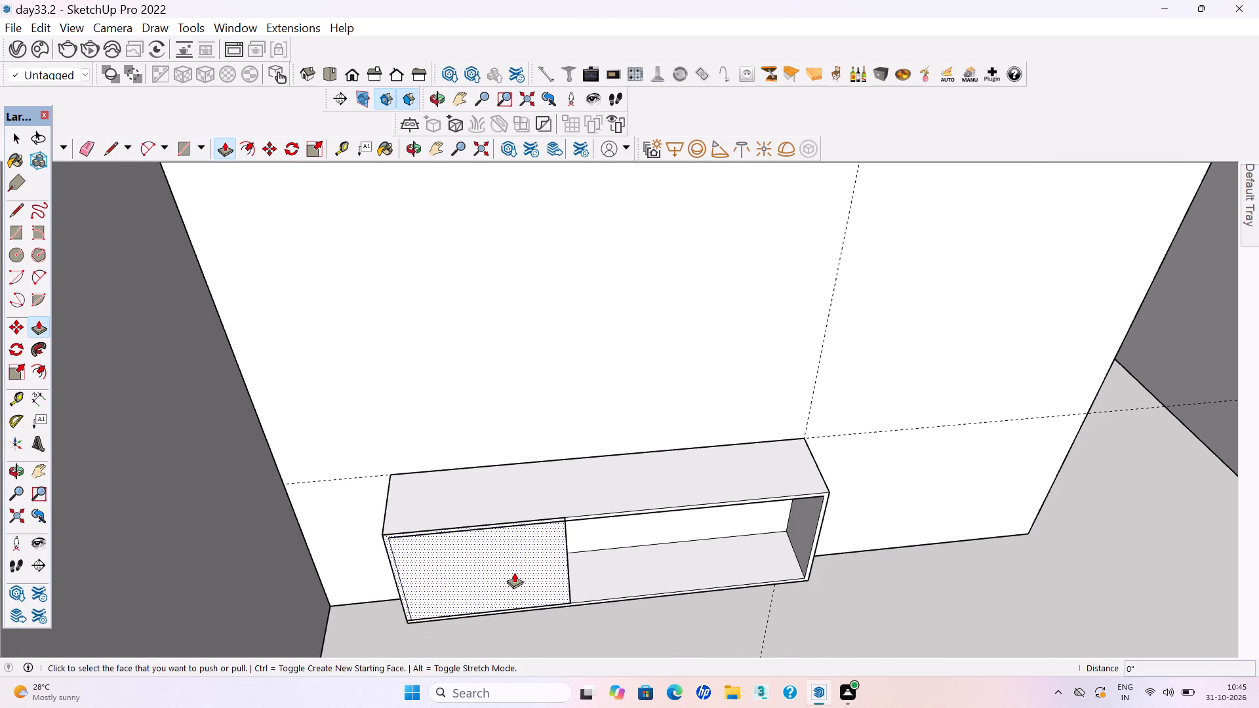
pyautogui.click(514, 572)
pyautogui.write('18mm')
pyautogui.press('Return')
pyautogui.press('space')
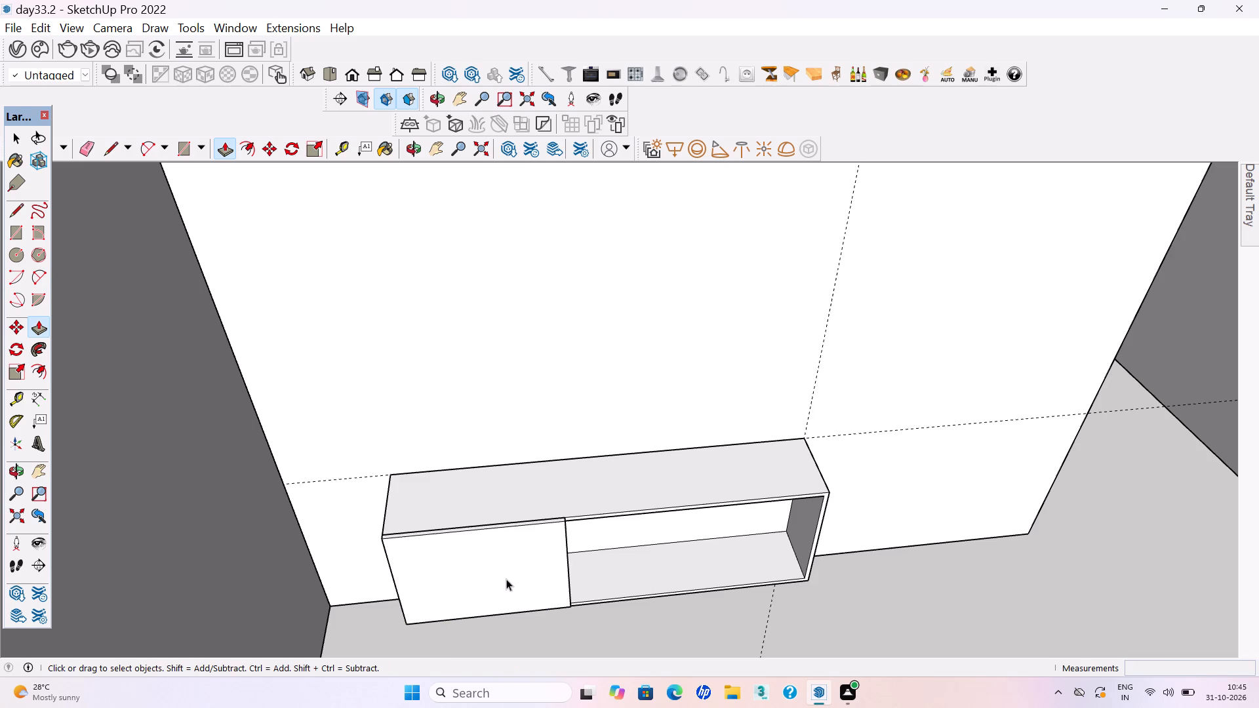
# Make the door panel a group and save the model.
pyautogui.scroll(3, 506, 579)
pyautogui.moveTo(500, 545); pyautogui.dragTo(454, 571, button='middle')
pyautogui.tripleClick(433, 575)
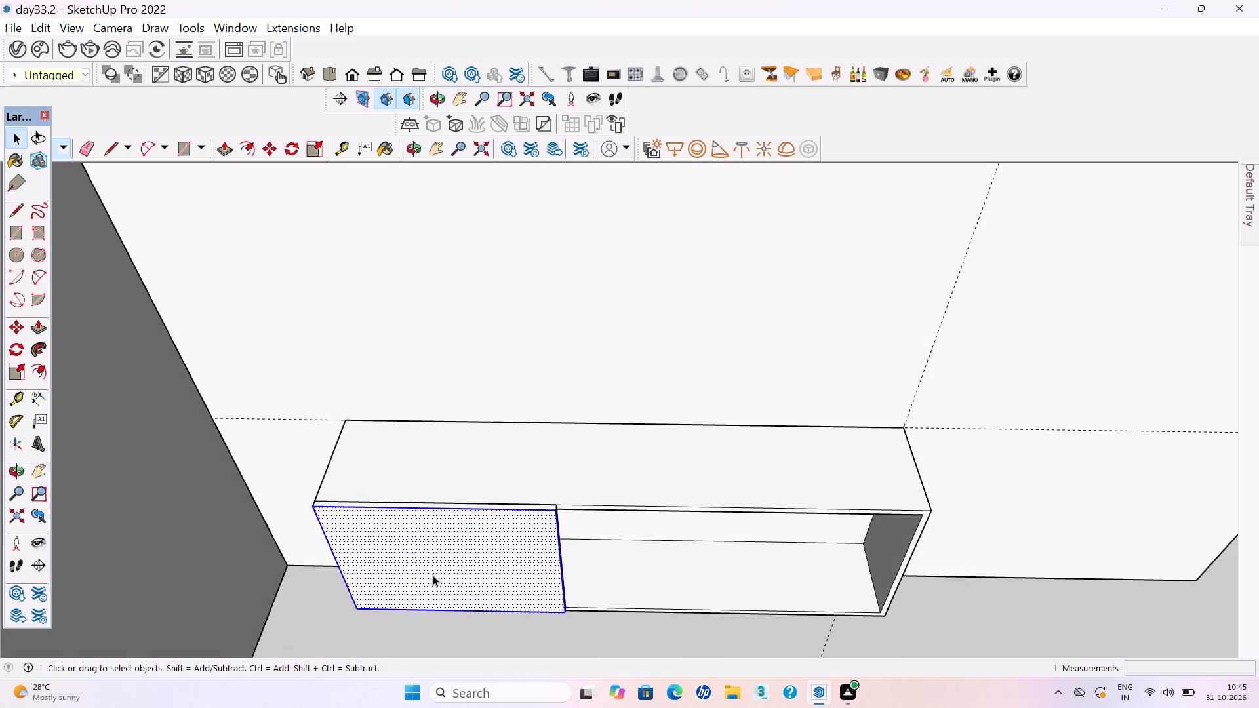
pyautogui.rightClick(433, 575)
pyautogui.click(494, 369)
pyautogui.scroll(-3, 489, 473)
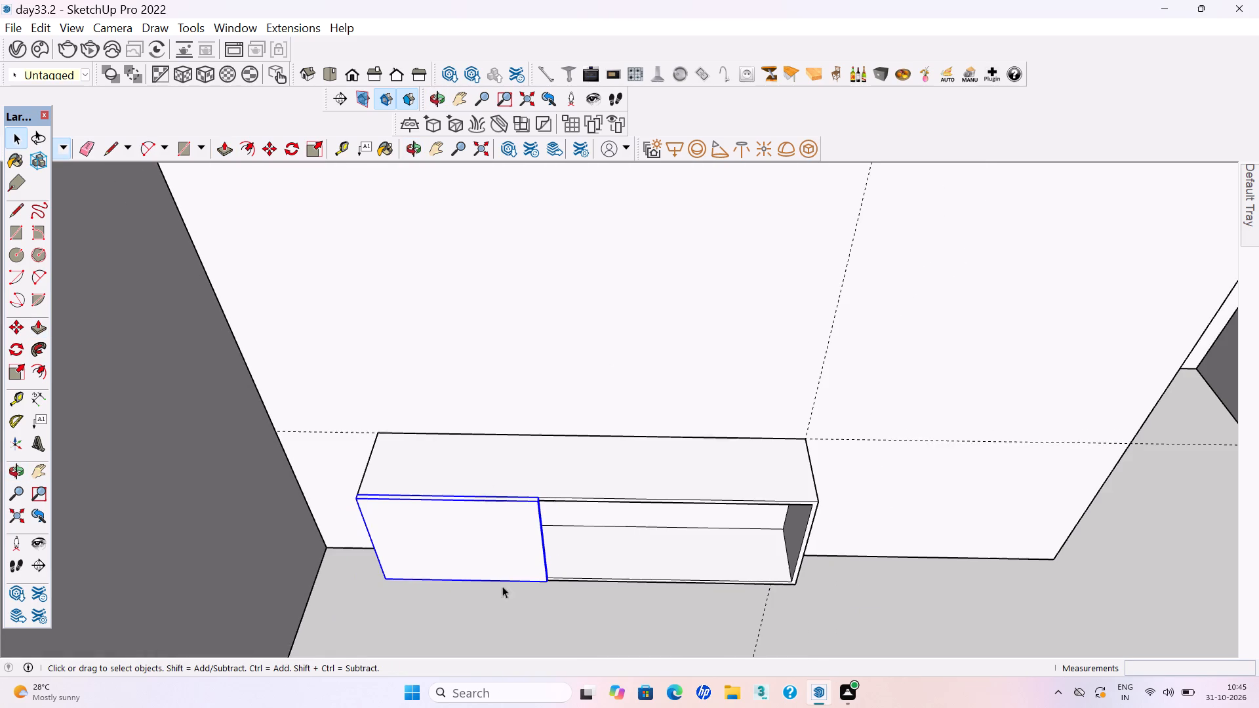
pyautogui.click(504, 599)
pyautogui.hotkey('ctrl', 's')
pyautogui.hotkey('ctrl', 's')
# Draw a second door rectangle about 1' 8" high by 1' 9" wide on the cabinet front, adjoining the first door panel.
pyautogui.press('r')
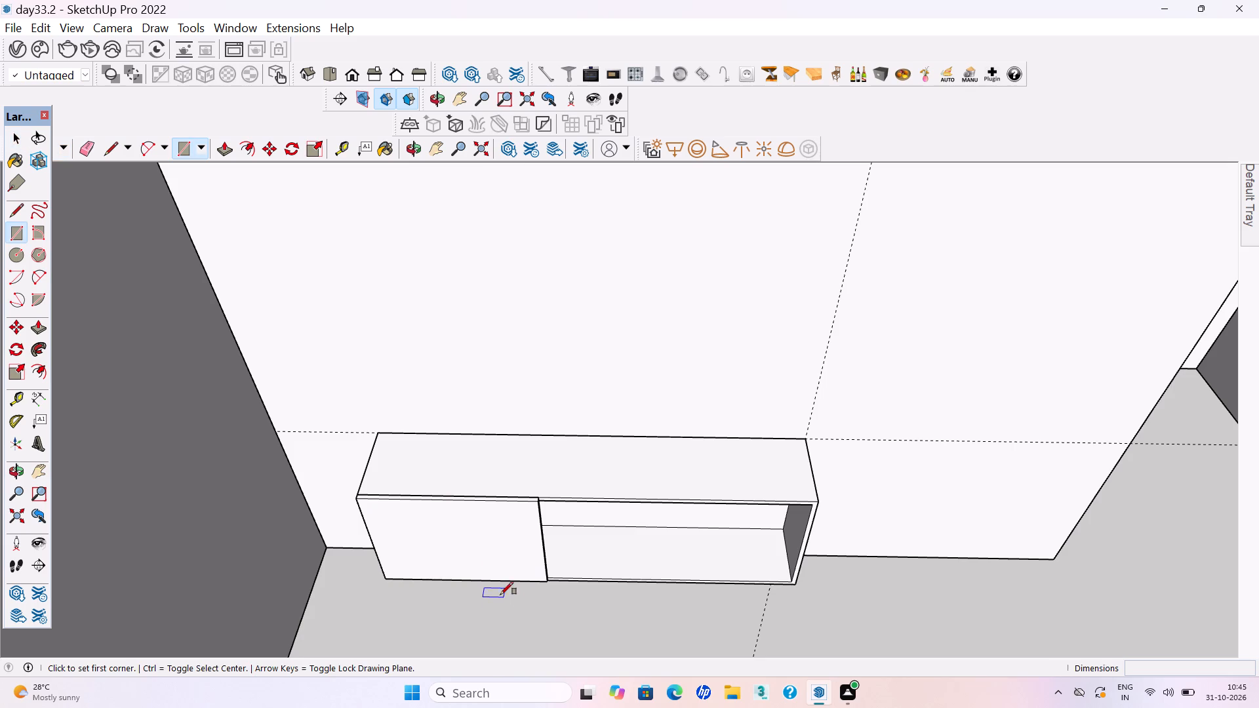
pyautogui.scroll(-4, 289, 461)
pyautogui.moveTo(633, 528); pyautogui.dragTo(564, 528, button='middle')
pyautogui.scroll(11, 482, 462)
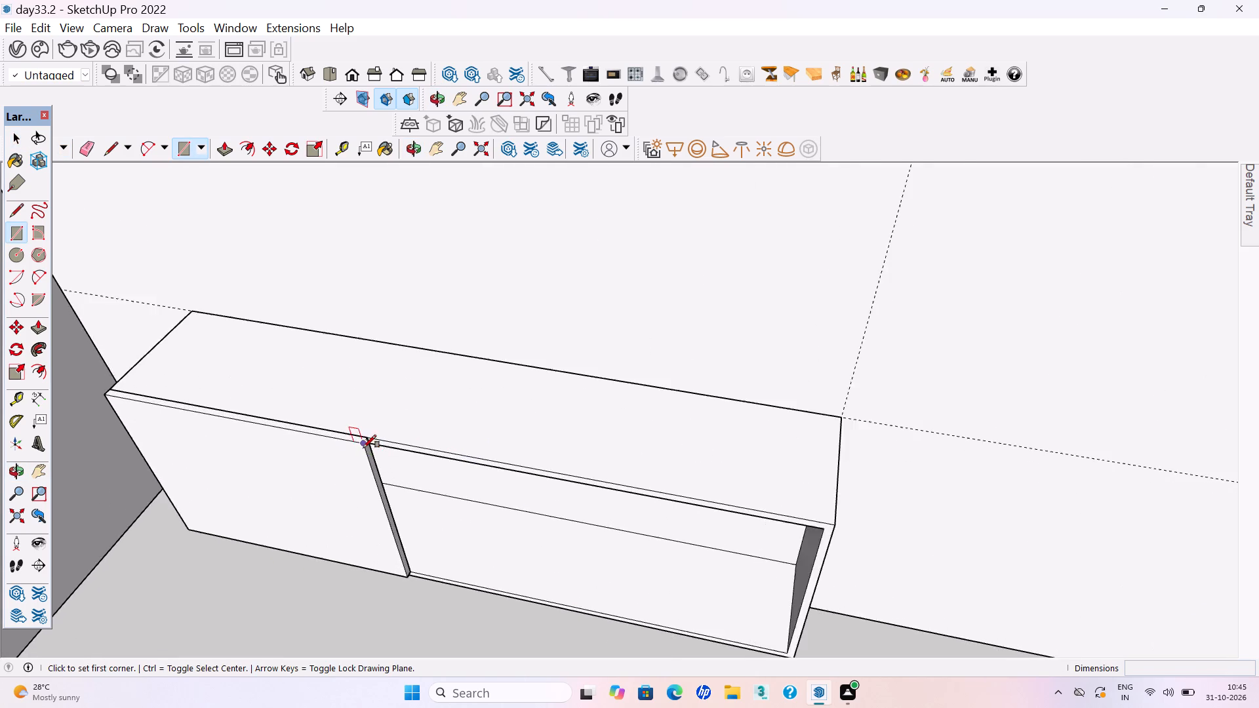
pyautogui.scroll(11, 363, 448)
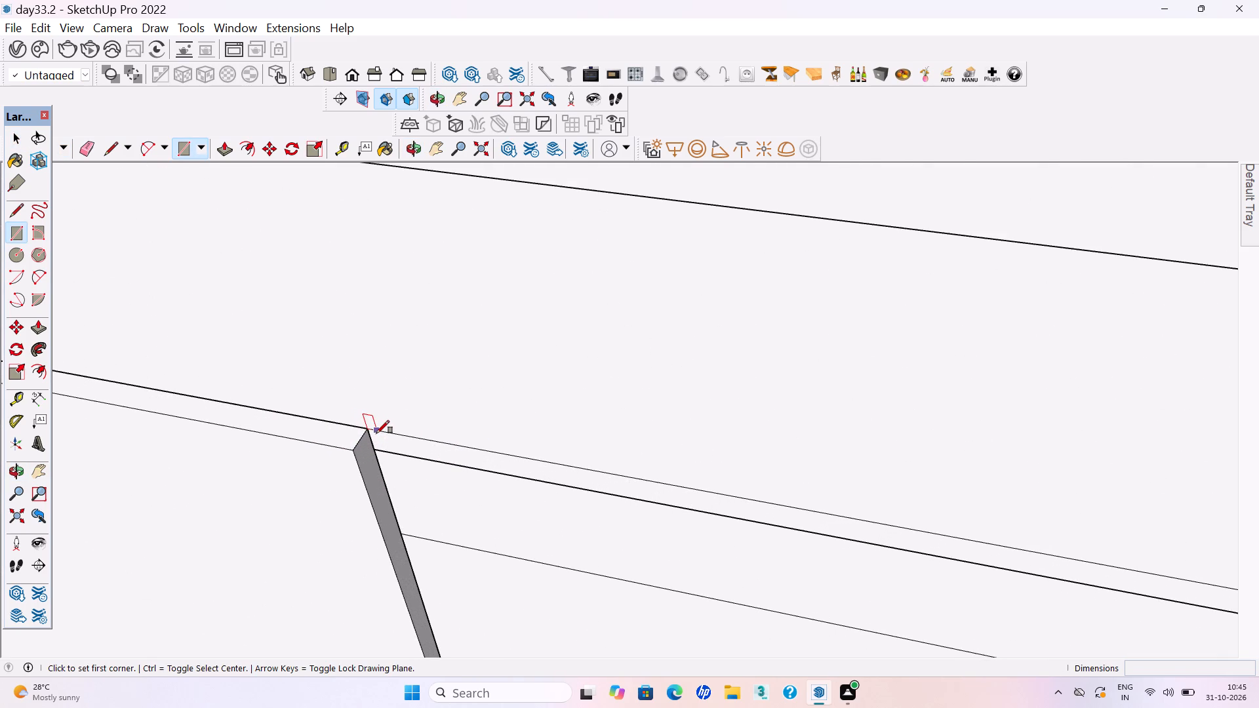
pyautogui.click(376, 433)
pyautogui.scroll(-15, 385, 431)
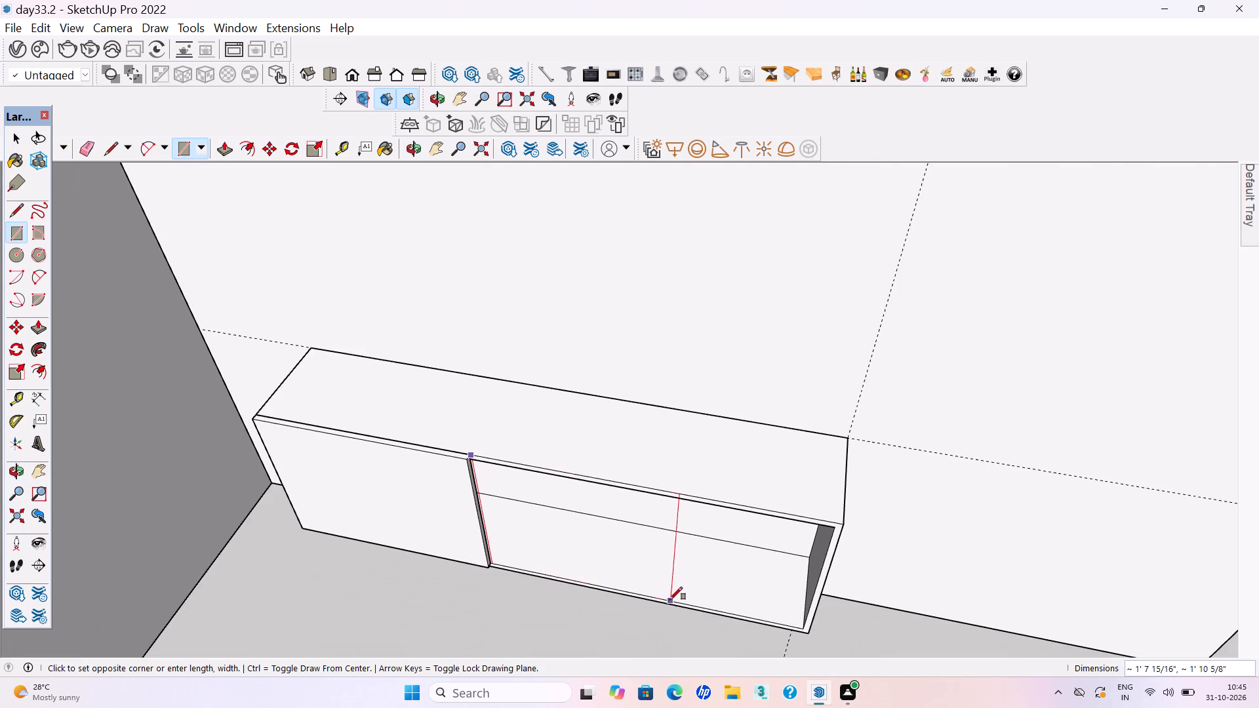
pyautogui.click(658, 598)
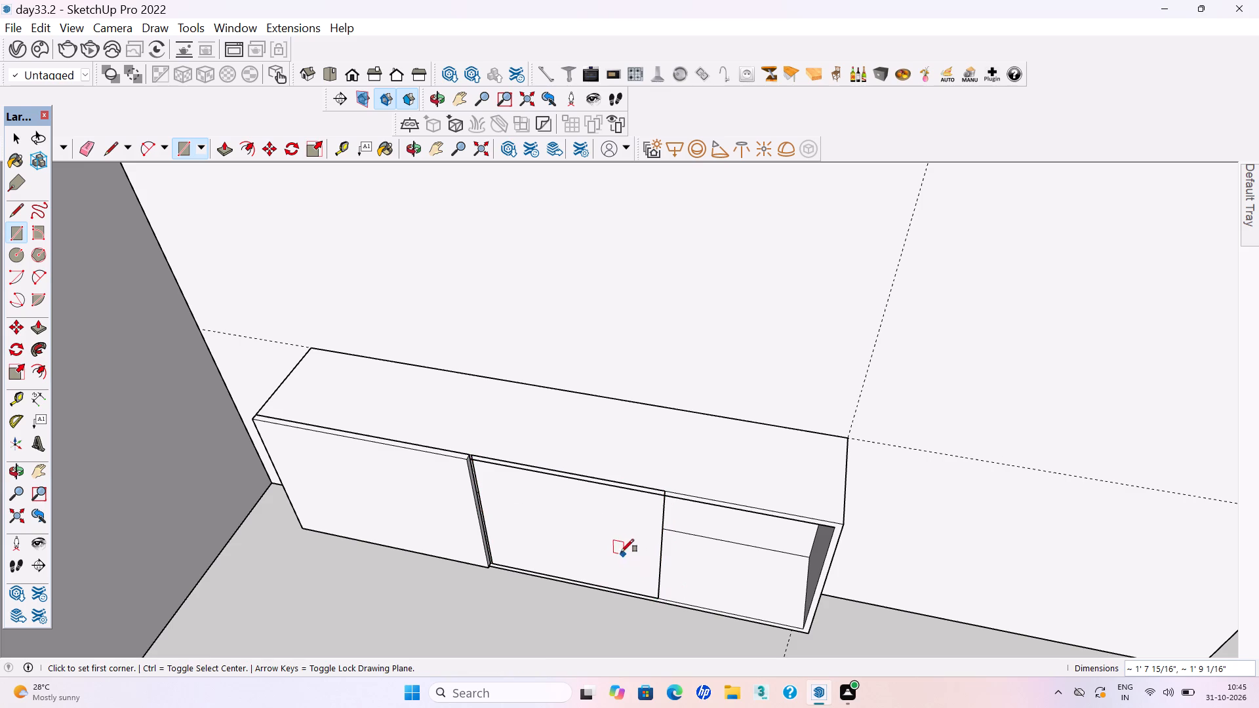
# Pull the second door rectangle out flush with the first door panel and make it a group.
pyautogui.press('p')
pyautogui.click(481, 471)
pyautogui.click(424, 478)
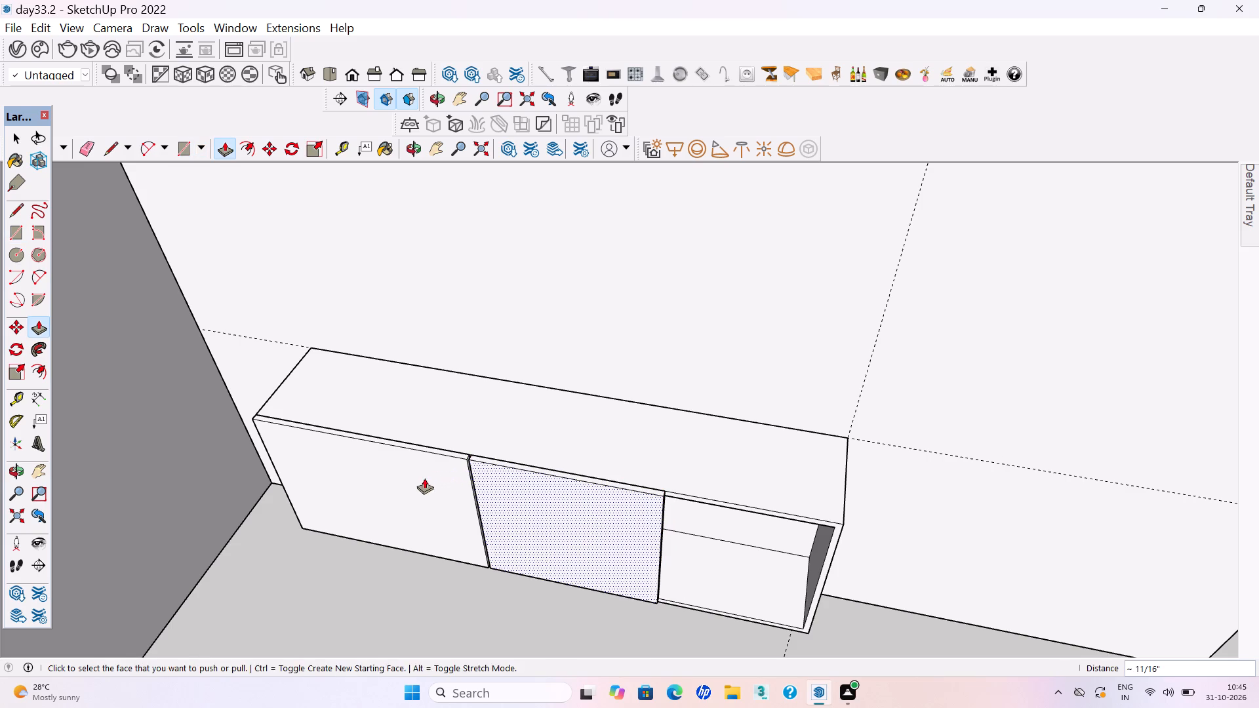
pyautogui.press('space')
pyautogui.tripleClick(582, 557)
pyautogui.rightClick(582, 557)
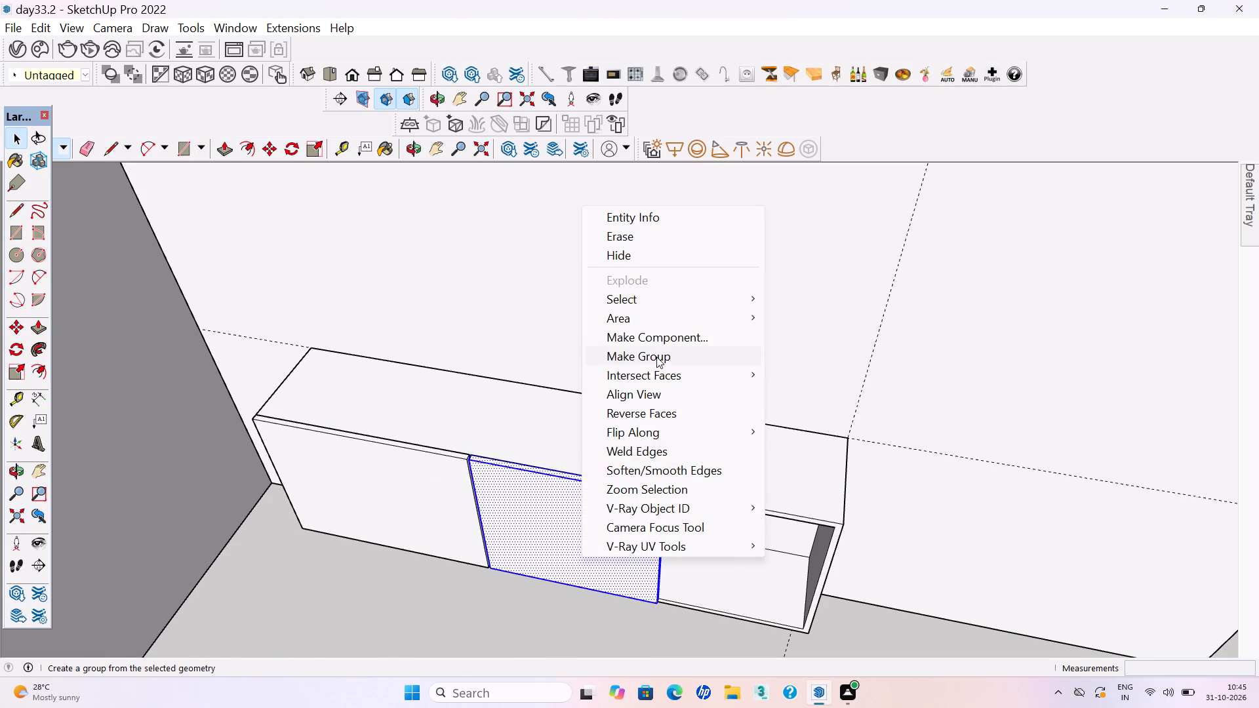
pyautogui.click(656, 357)
# Offset the outline of the middle door panel's front face 2" inward, inside its group.
pyautogui.doubleClick(529, 555)
pyautogui.press('f')
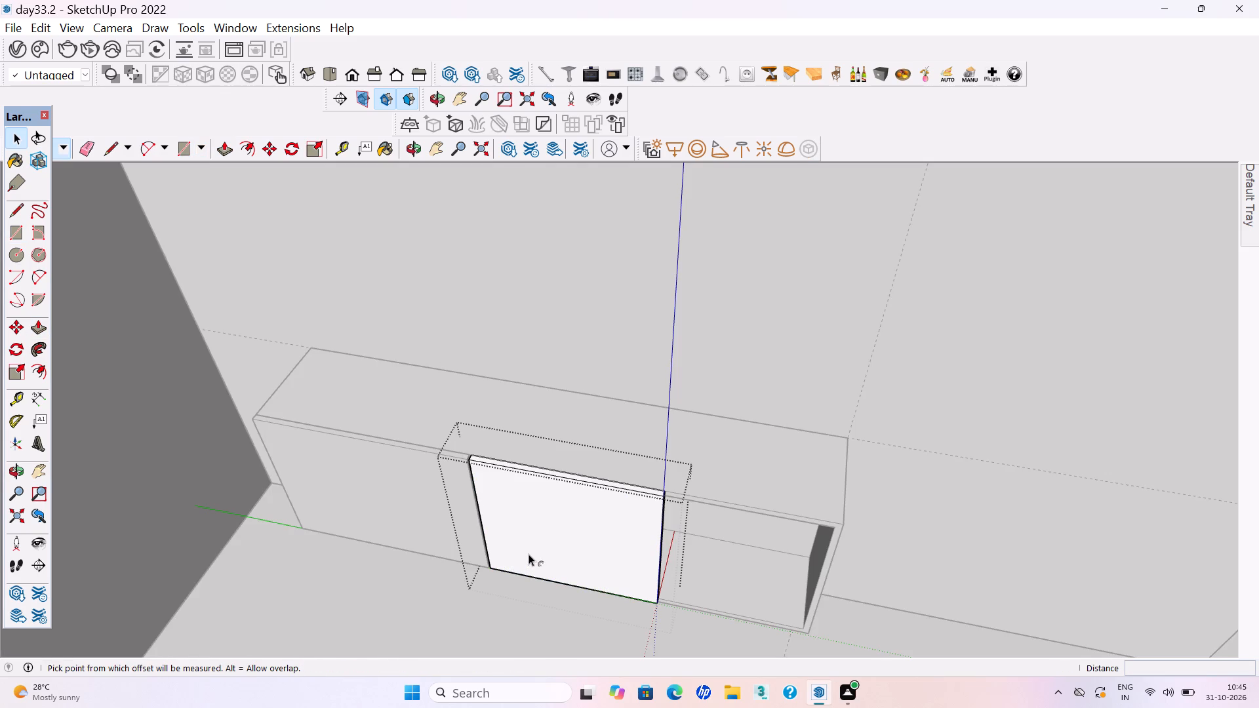
pyautogui.click(530, 534)
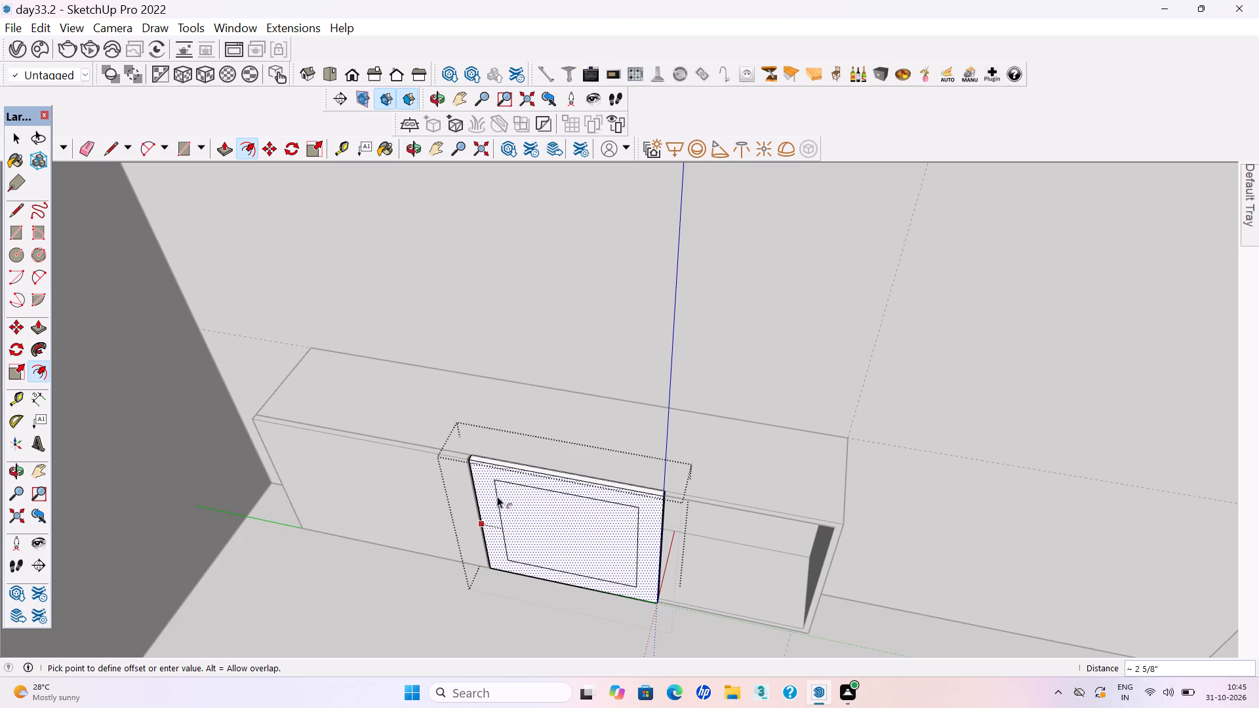
pyautogui.write('2"')
pyautogui.press('Return')
pyautogui.press('space')
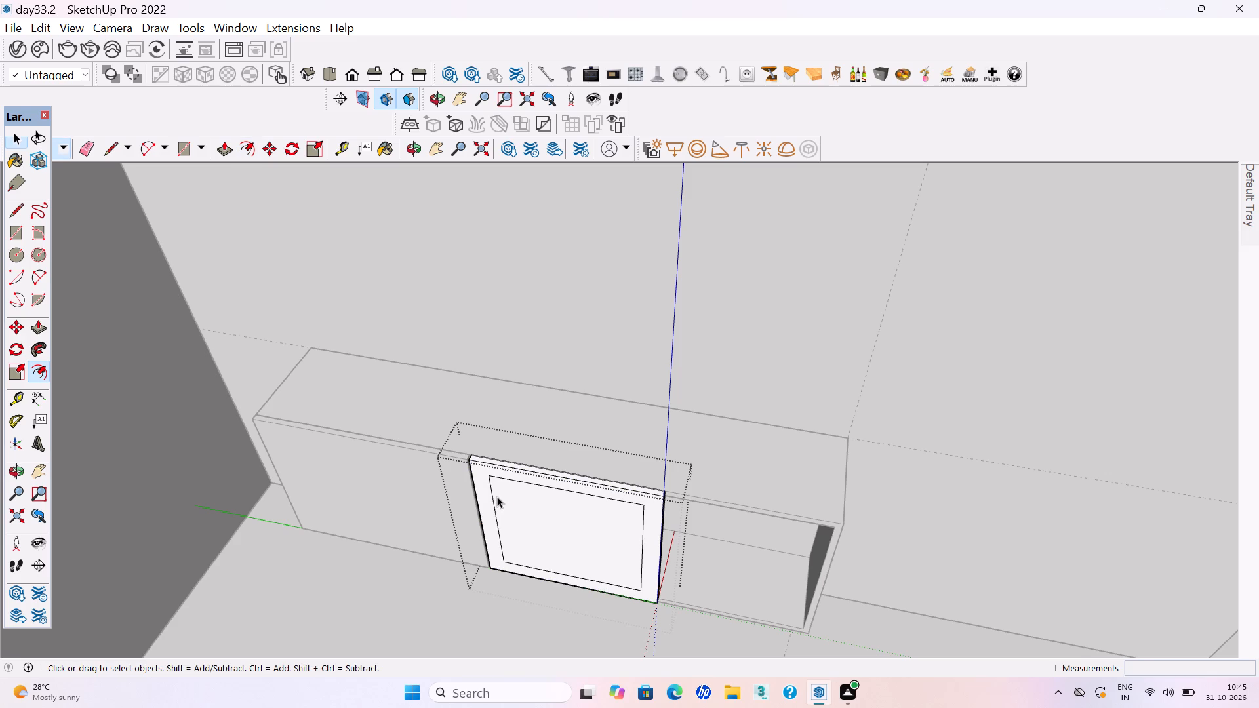
# Push the inner face back through the middle door panel to leave an open frame, and save the model.
pyautogui.click(554, 549)
pyautogui.press('p')
pyautogui.click(554, 549)
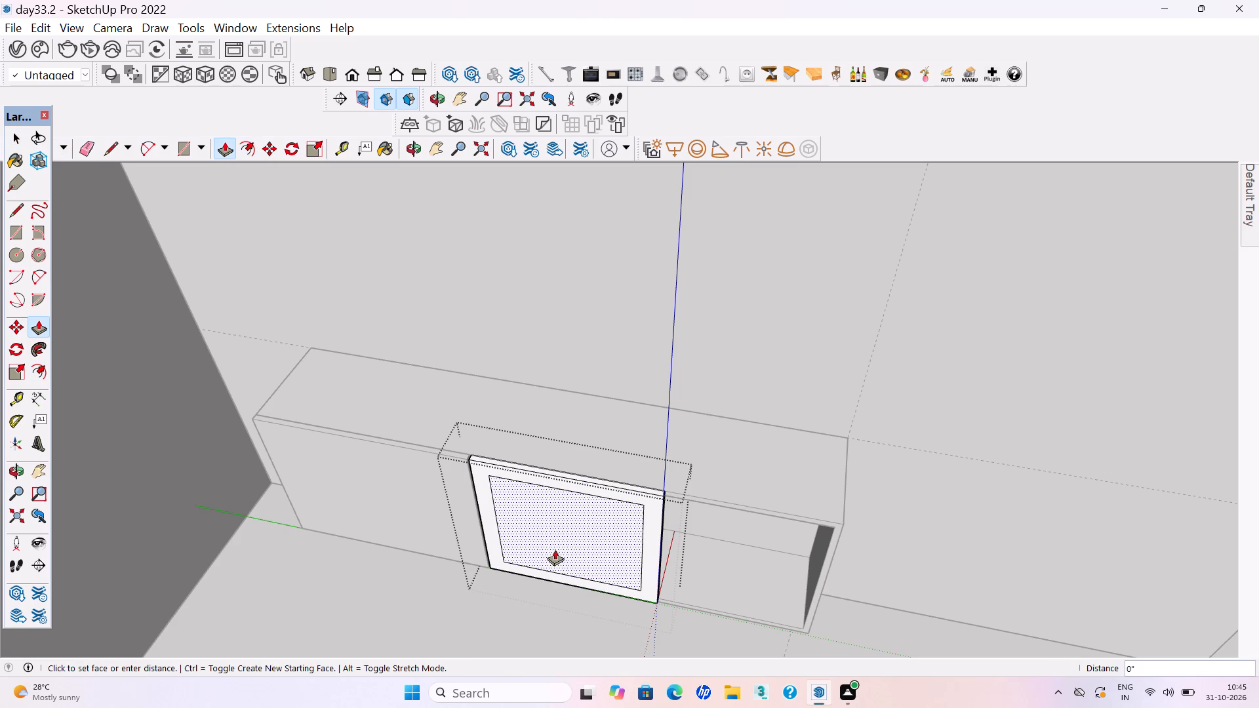
pyautogui.click(542, 539)
pyautogui.press('space')
pyautogui.click(408, 609)
pyautogui.hotkey('ctrl', 's')
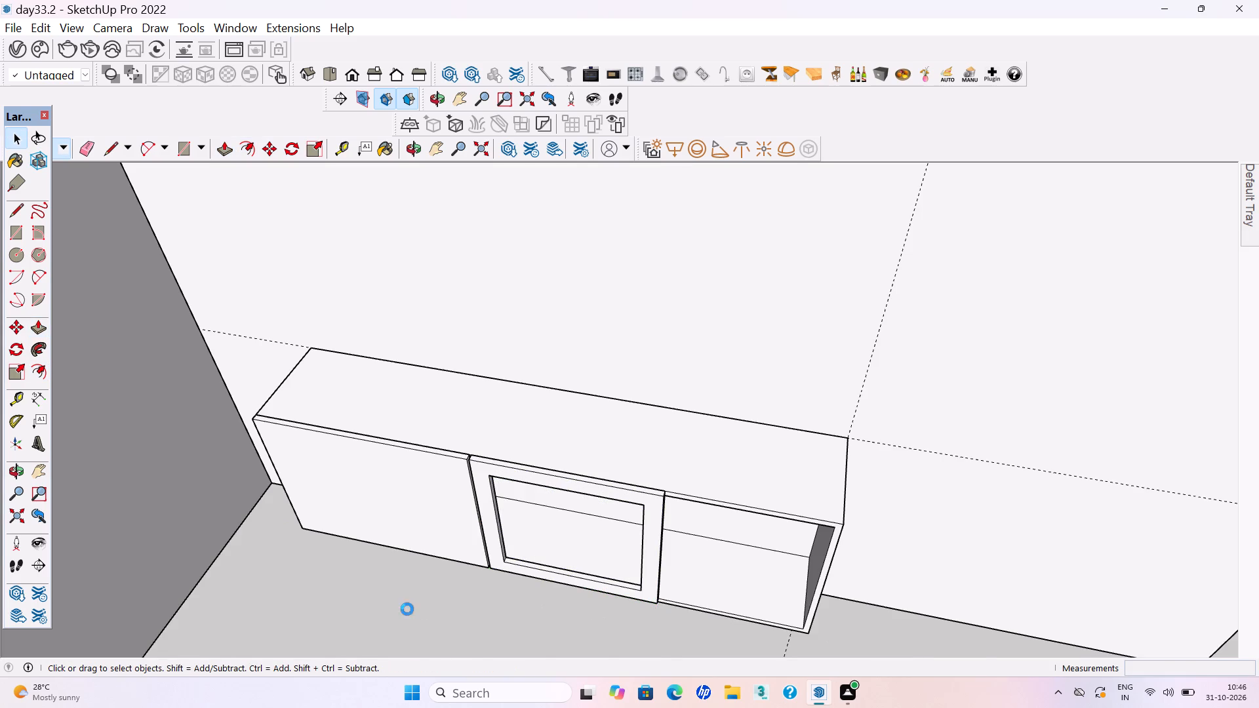
pyautogui.hotkey('ctrl', 's')
# Draw a third door rectangle about 1' 8" high by 1' 5" wide over the cabinet's remaining open bay.
pyautogui.press('r')
pyautogui.scroll(-3, 370, 564)
pyautogui.scroll(4, 683, 540)
pyautogui.scroll(5, 522, 554)
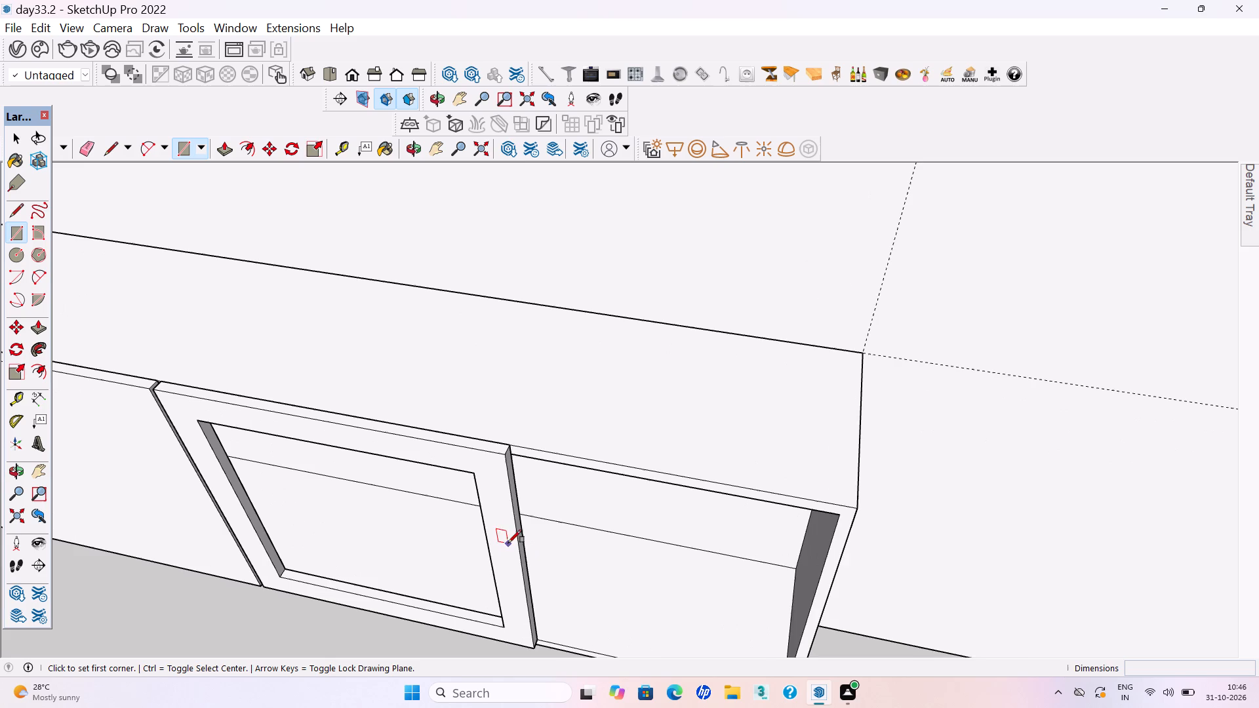
pyautogui.scroll(13, 530, 448)
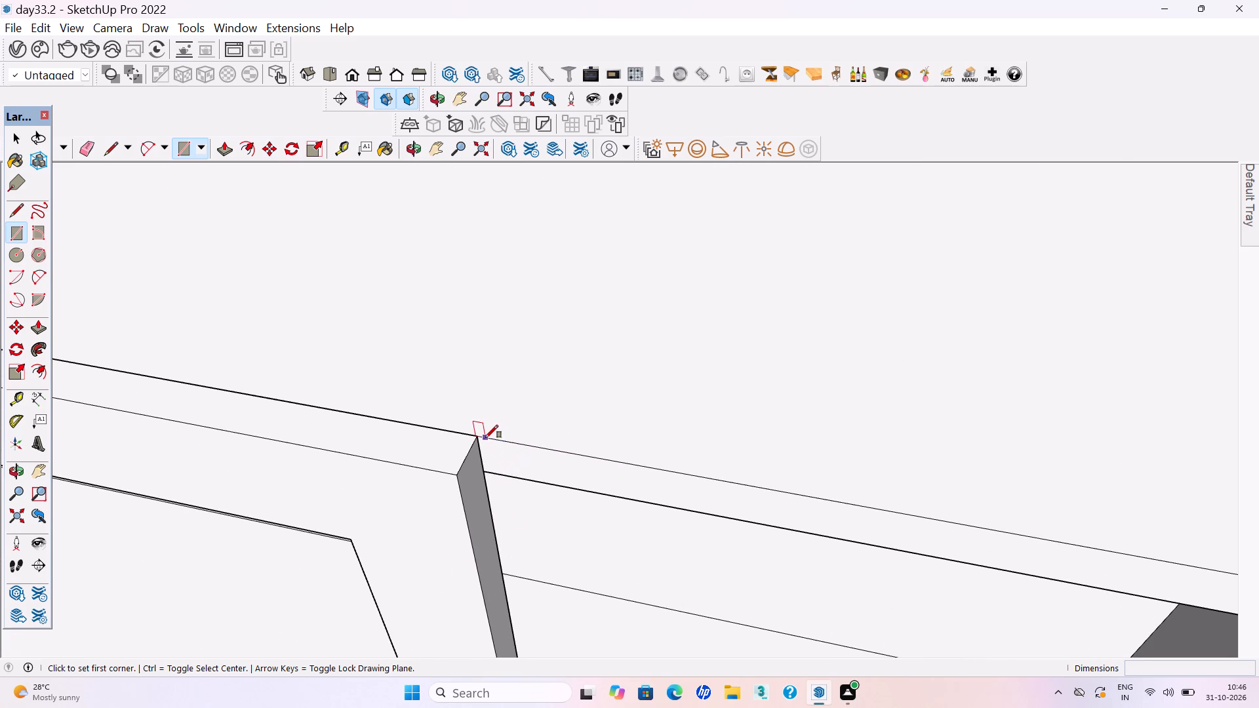
pyautogui.click(485, 435)
pyautogui.scroll(-19, 507, 406)
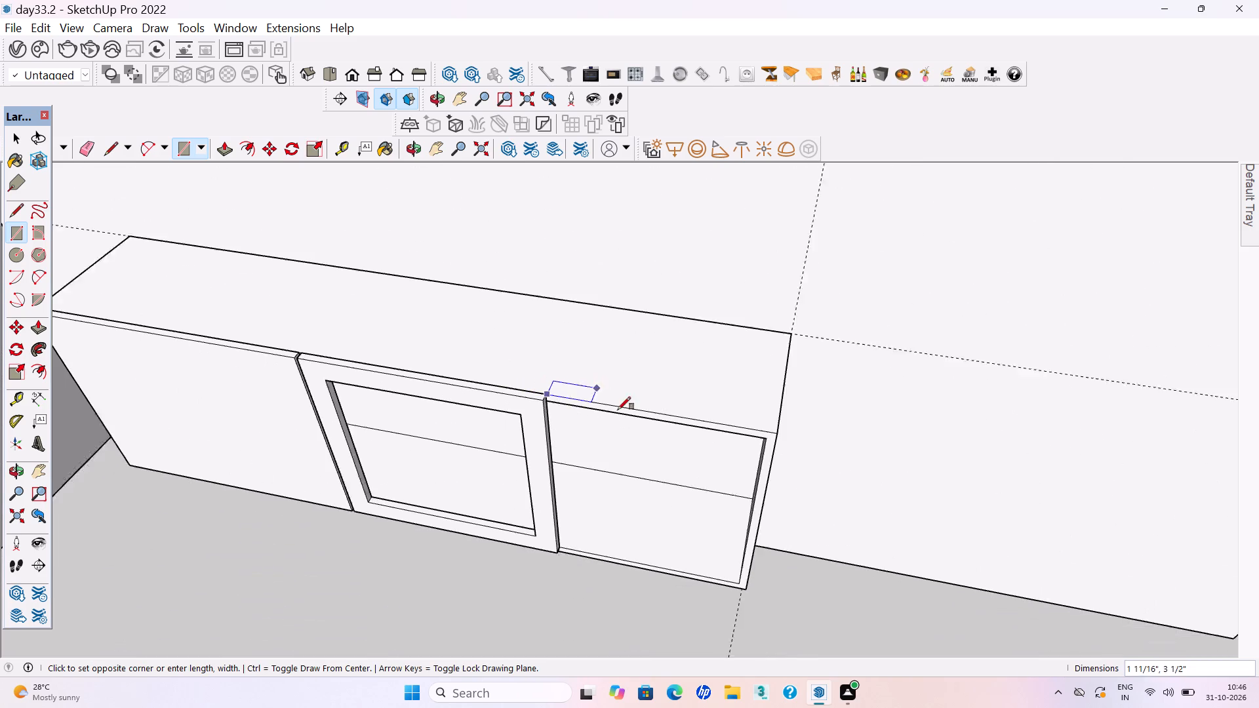
pyautogui.click(725, 570)
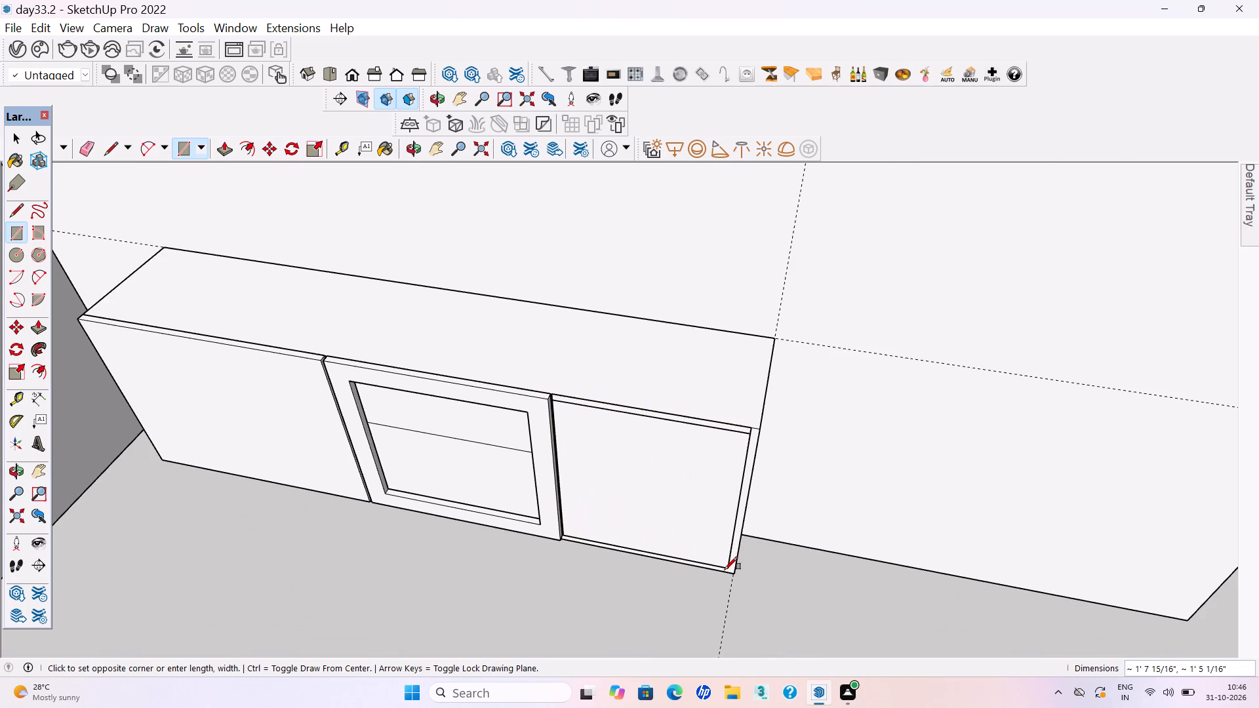
# Pull the third door rectangle out flush with the middle door panel and make it a group.
pyautogui.press('p')
pyautogui.click(557, 409)
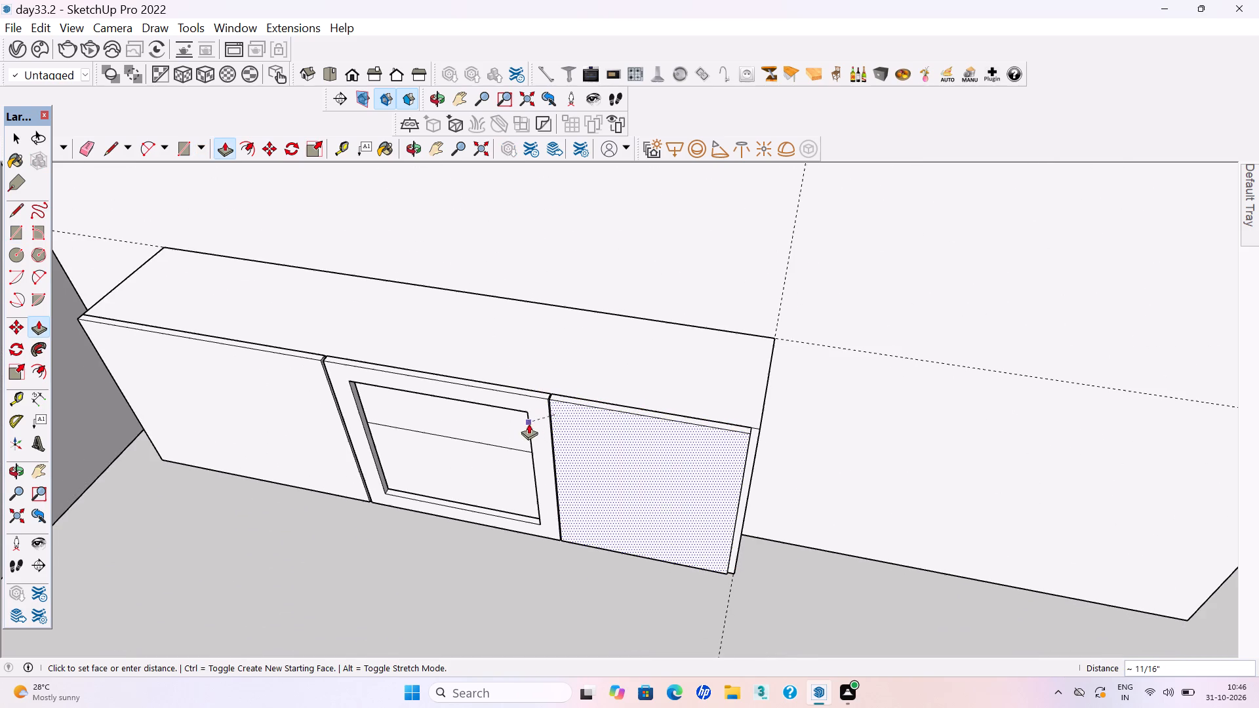
pyautogui.click(529, 423)
pyautogui.press('space')
pyautogui.tripleClick(629, 454)
pyautogui.rightClick(629, 454)
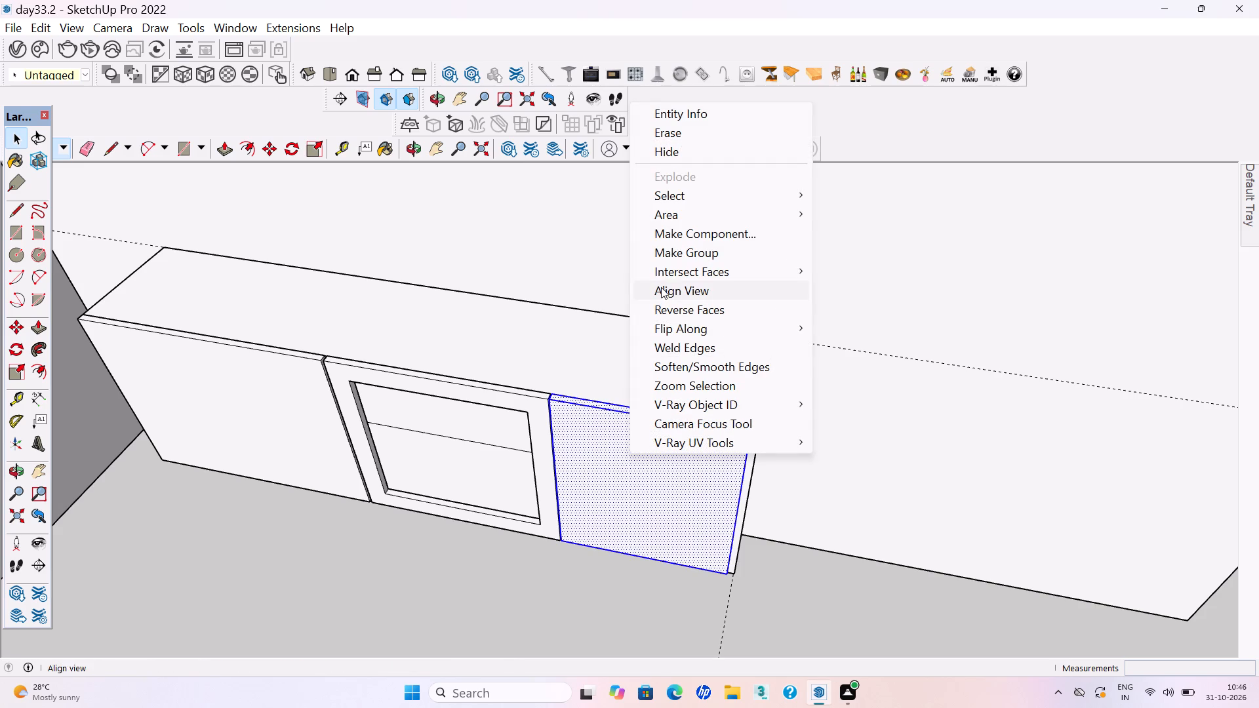
pyautogui.click(671, 252)
# Extend the third door panel's outer side about 11/16" to meet the cabinet's end face, and save the model.
pyautogui.moveTo(767, 492); pyautogui.dragTo(742, 492, button='middle')
pyautogui.moveTo(734, 492); pyautogui.dragTo(664, 500, button='middle')
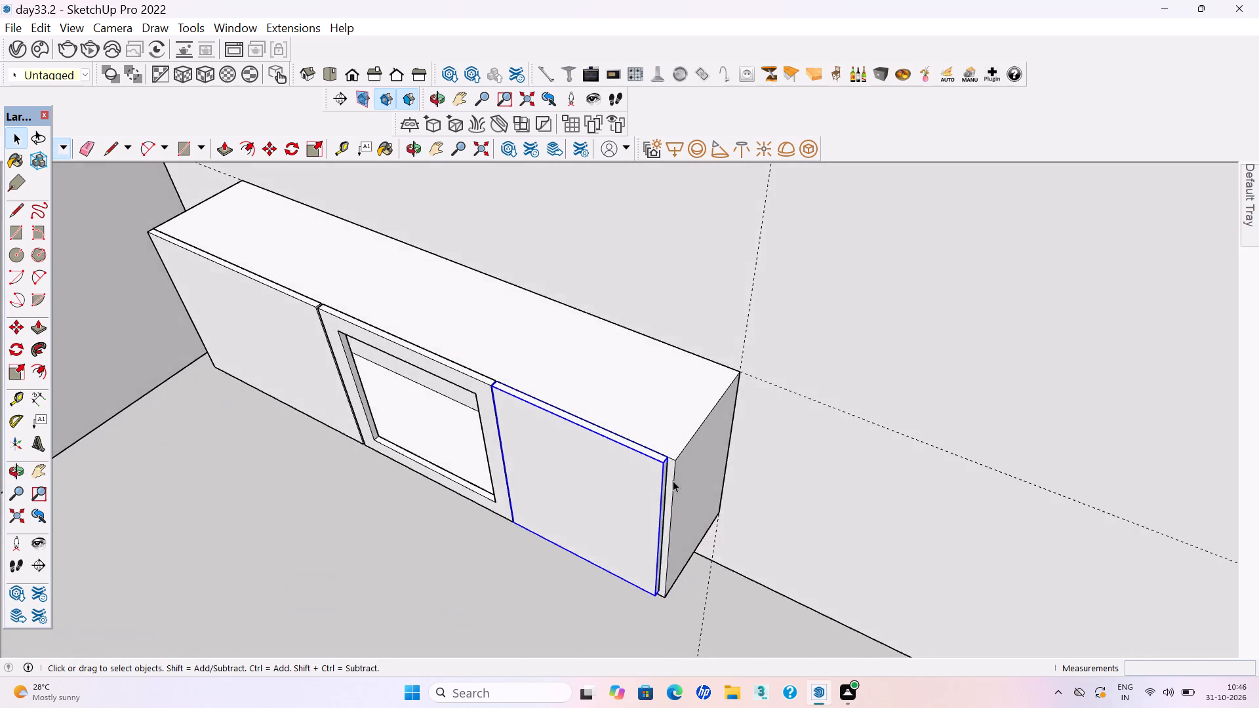
pyautogui.scroll(13, 673, 481)
pyautogui.doubleClick(660, 454)
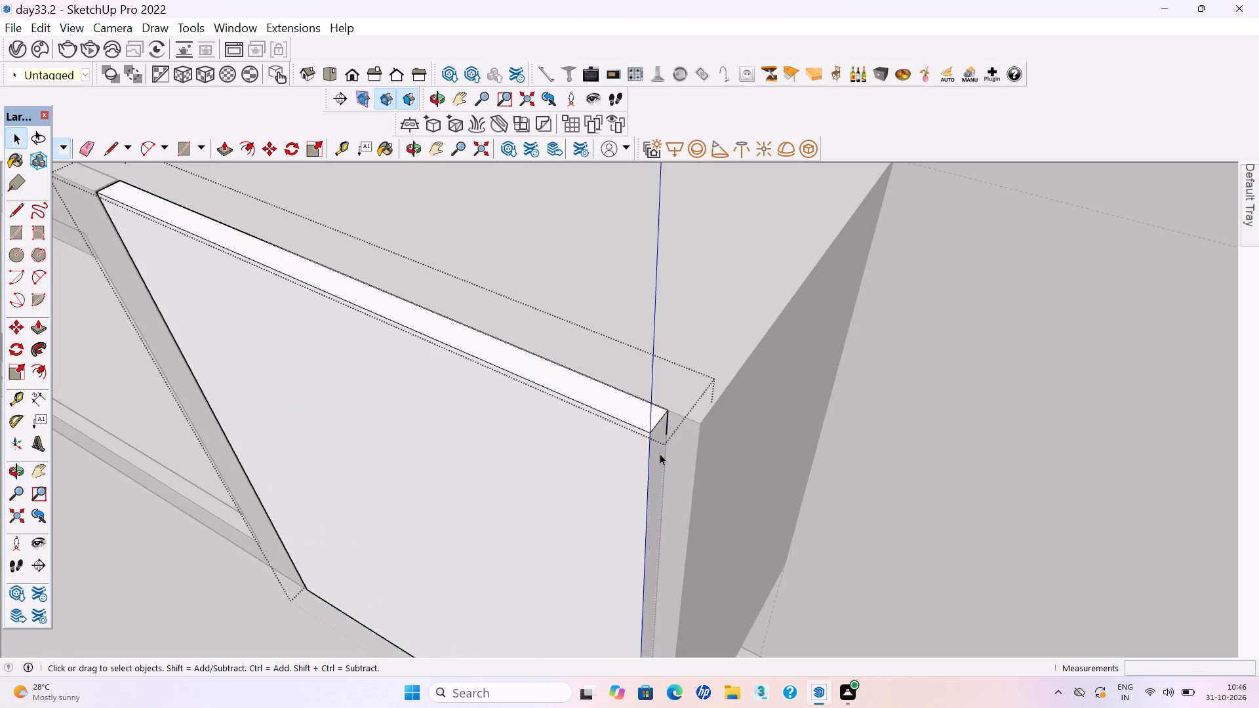
pyautogui.click(659, 453)
pyautogui.press('p')
pyautogui.click(654, 441)
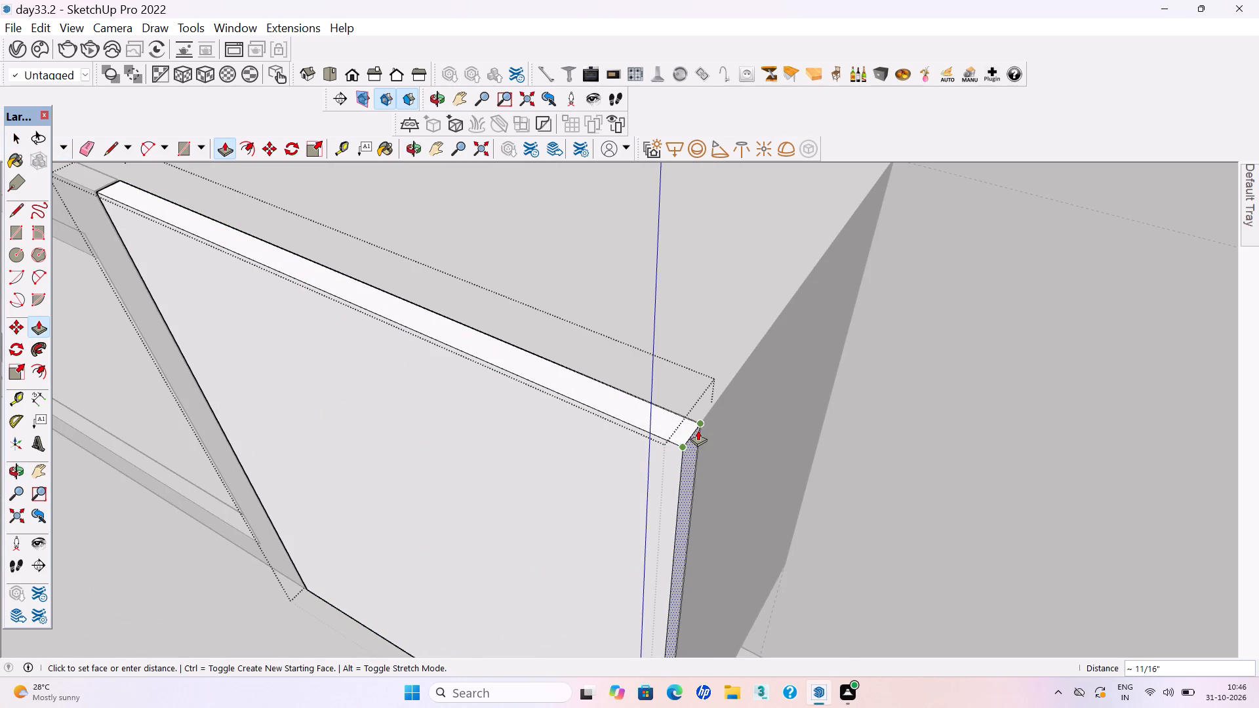
pyautogui.click(698, 430)
pyautogui.press('space')
pyautogui.scroll(-16, 805, 498)
pyautogui.click(580, 567)
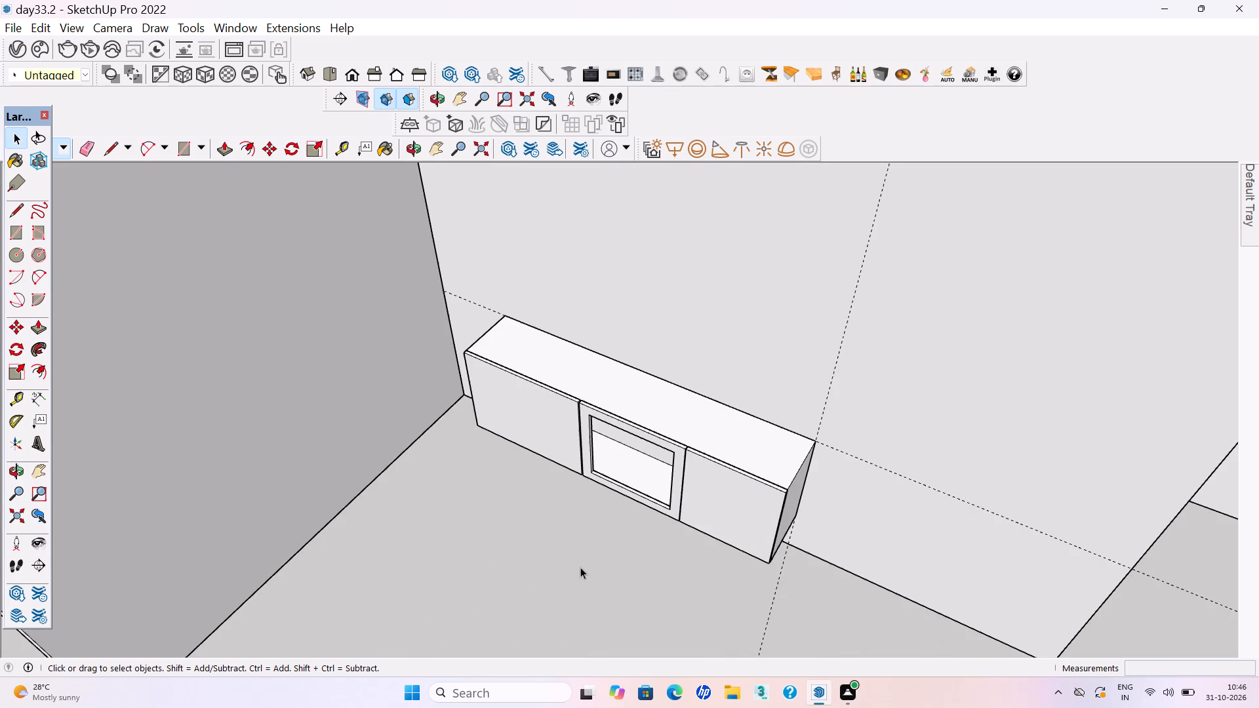
pyautogui.hotkey('ctrl', 's')
pyautogui.hotkey('ctrl', 's')
pyautogui.hotkey('ctrl', 's')
# Draw an upright rectangle about 1' 3" wide by 6' 4" high on the partition wall between the side wall and the low cabinet.
pyautogui.scroll(-7, 581, 560)
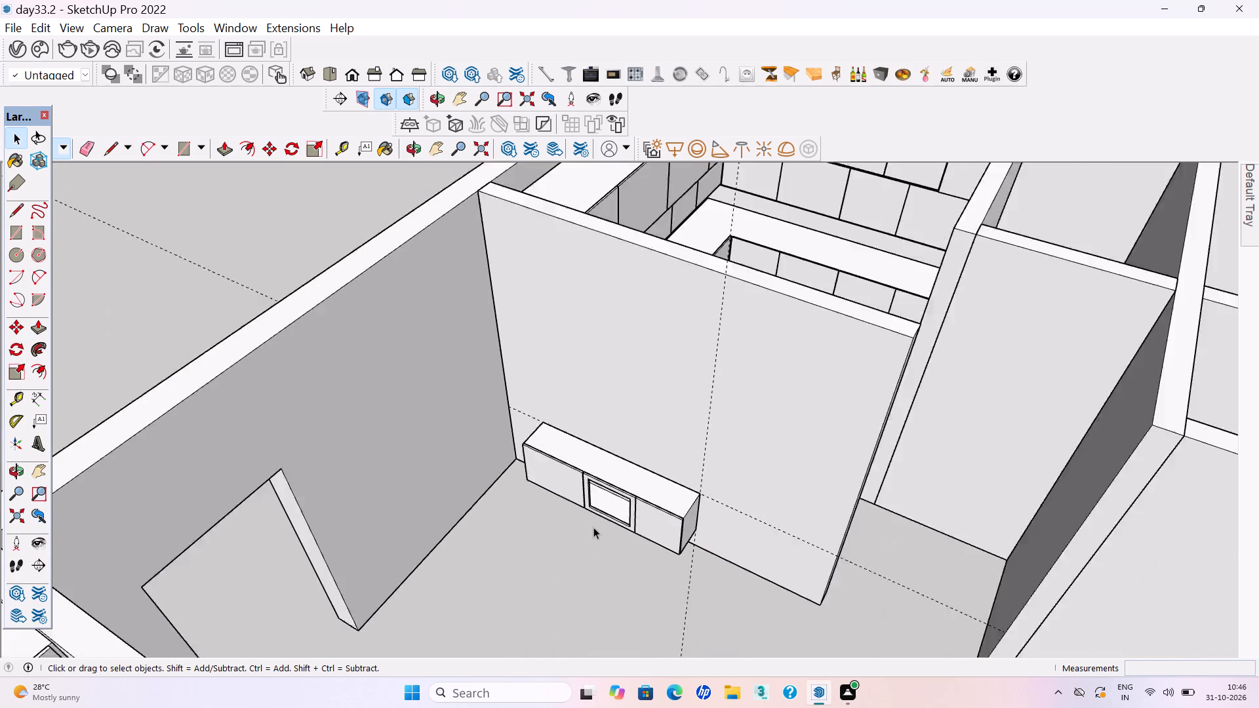
pyautogui.scroll(-7, 593, 527)
pyautogui.scroll(2, 613, 536)
pyautogui.scroll(-6, 618, 541)
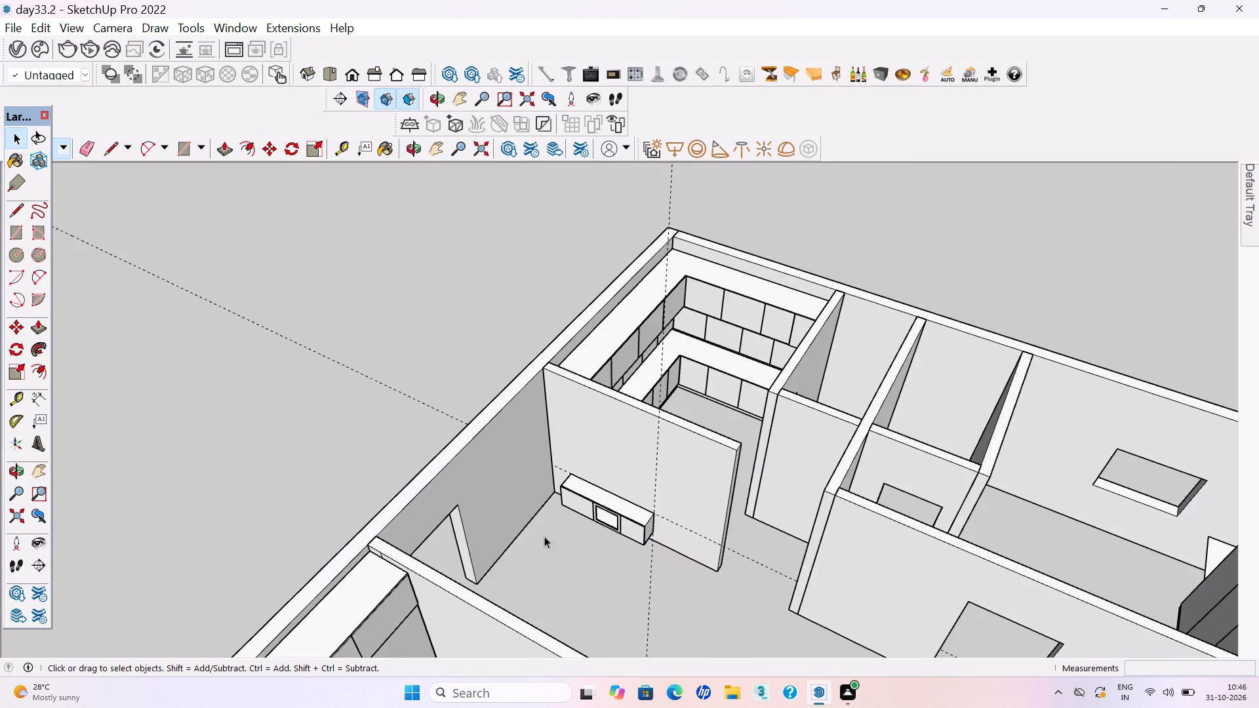
pyautogui.moveTo(355, 431); pyautogui.dragTo(595, 507, button='middle')
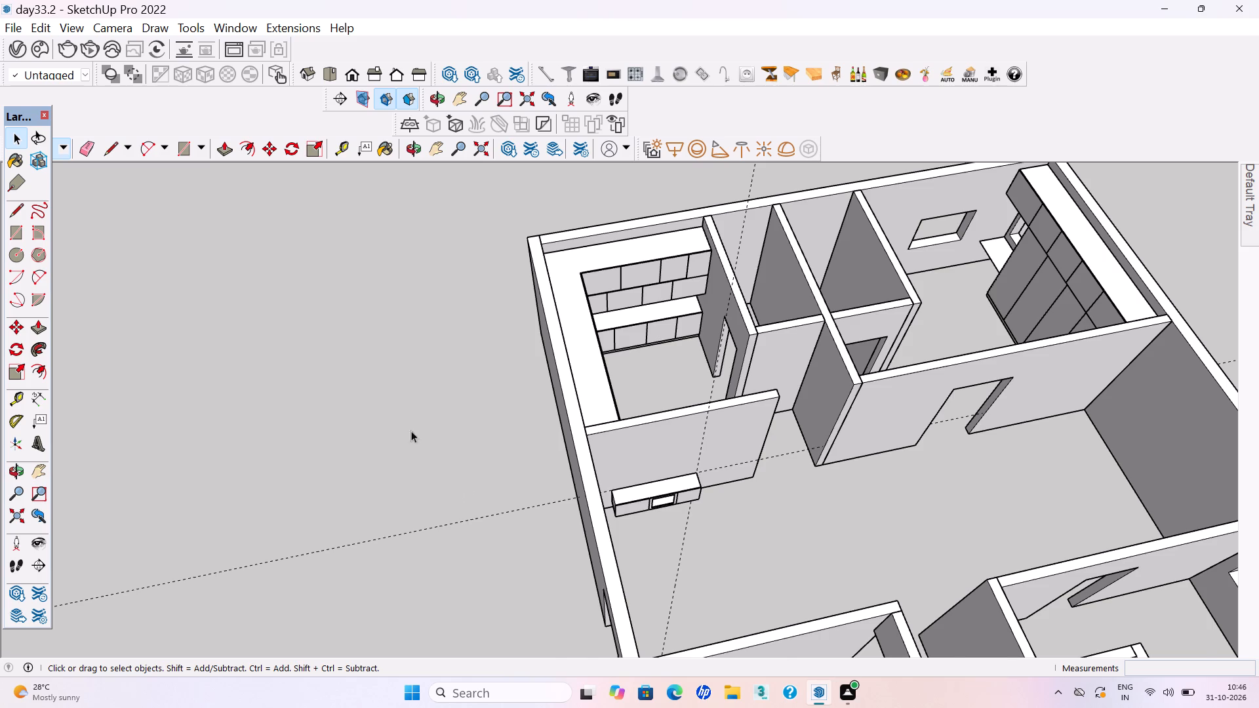
pyautogui.scroll(-4, 386, 437)
pyautogui.moveTo(667, 626); pyautogui.dragTo(609, 515, button='middle')
pyautogui.scroll(1, 609, 520)
pyautogui.scroll(11, 563, 438)
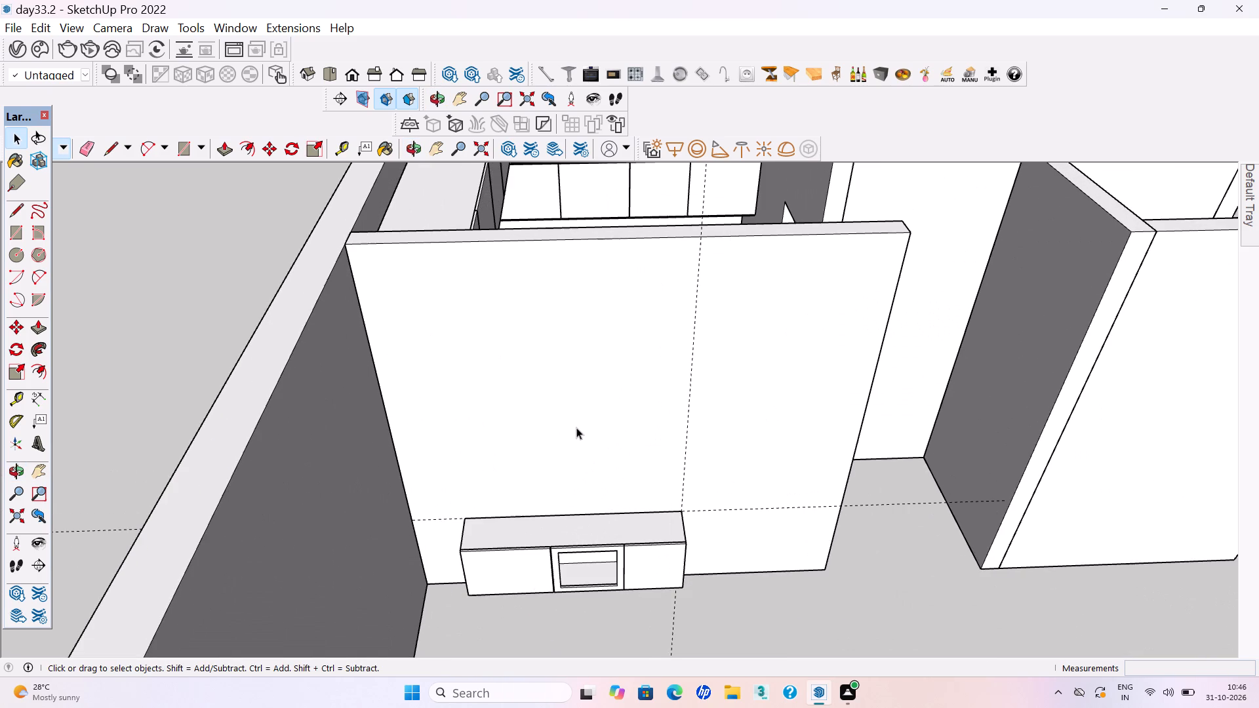
pyautogui.moveTo(553, 544); pyautogui.dragTo(550, 515, button='middle')
pyautogui.press('r')
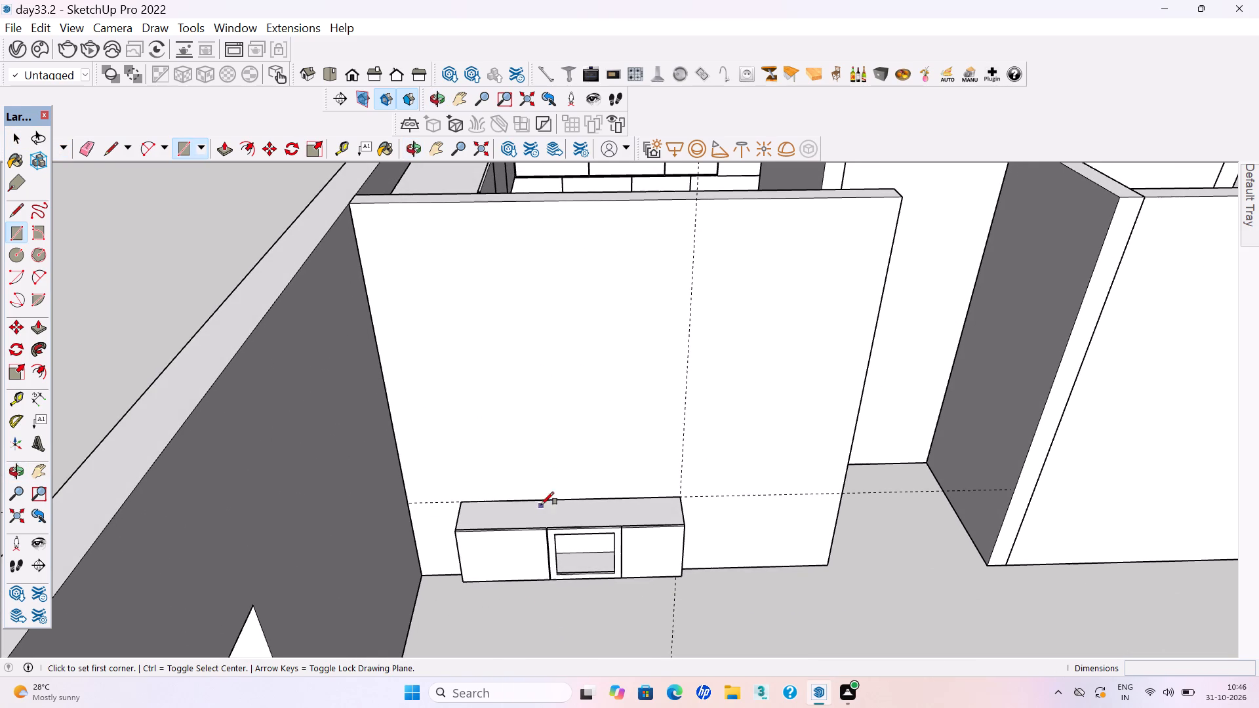
pyautogui.click(416, 549)
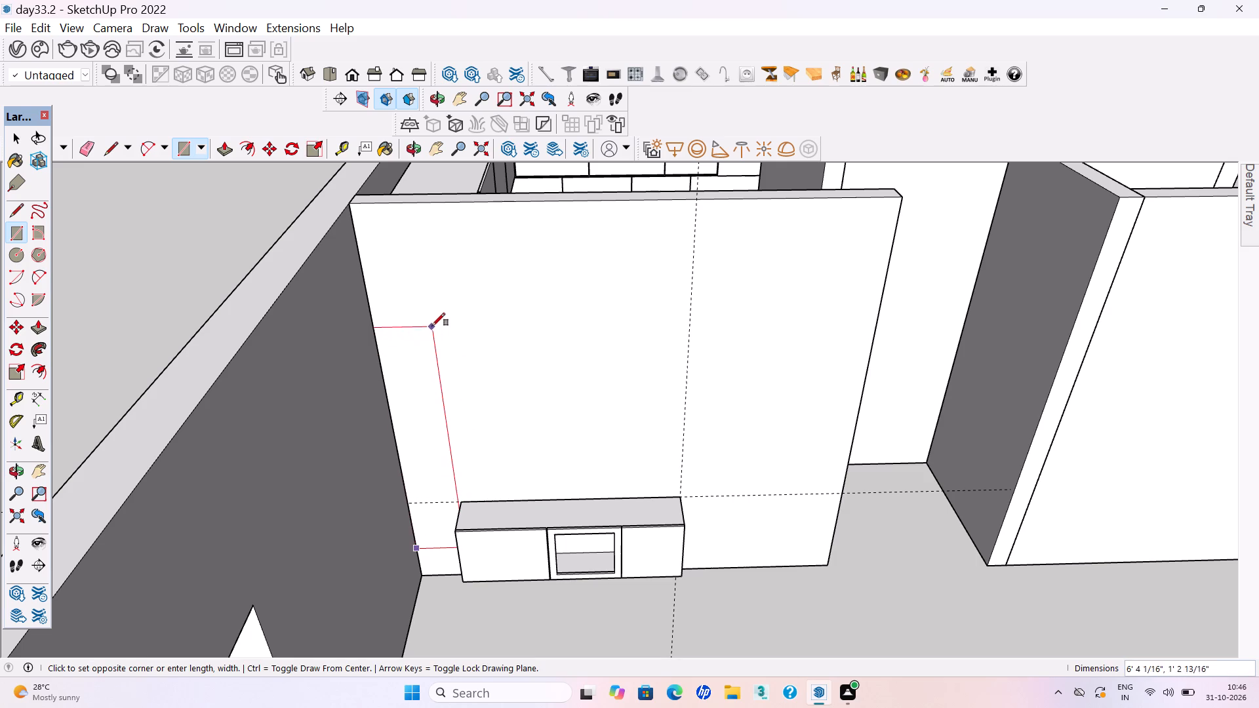
pyautogui.click(433, 319)
# Make the upright rectangle a group and extrude it about 1' out to the low cabinet's front.
pyautogui.press('space')
pyautogui.doubleClick(424, 368)
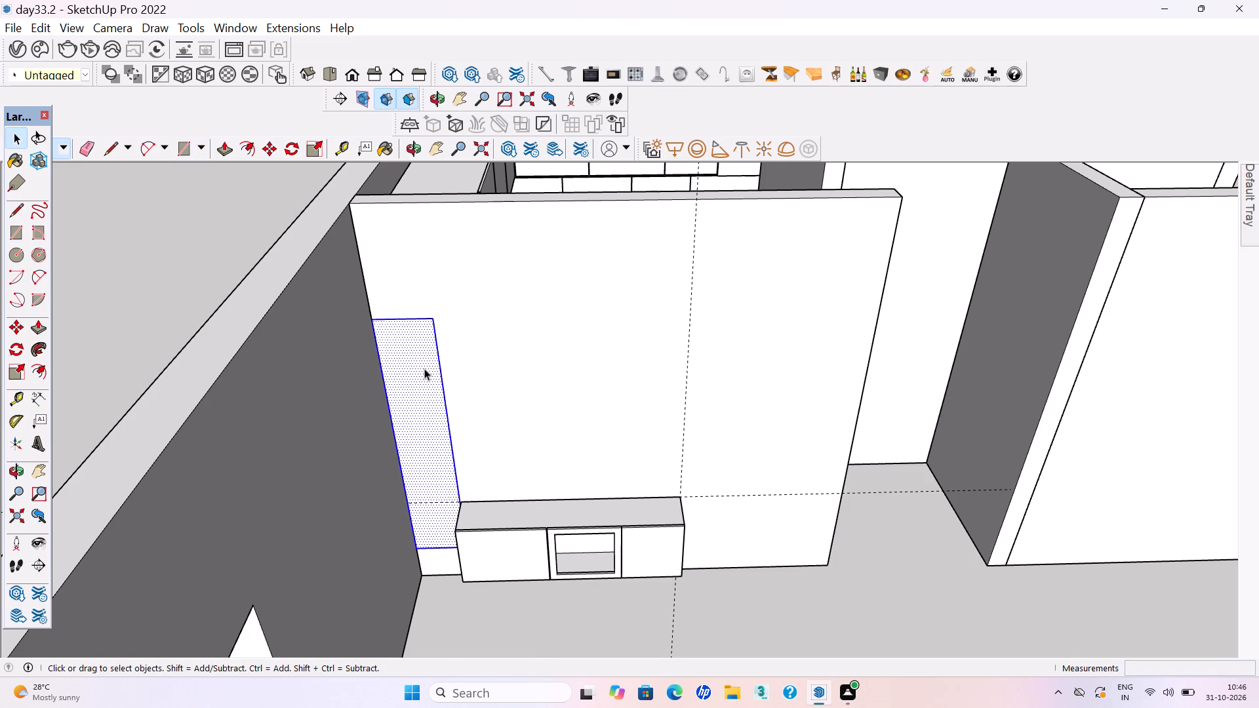
pyautogui.rightClick(424, 368)
pyautogui.click(478, 186)
pyautogui.doubleClick(428, 425)
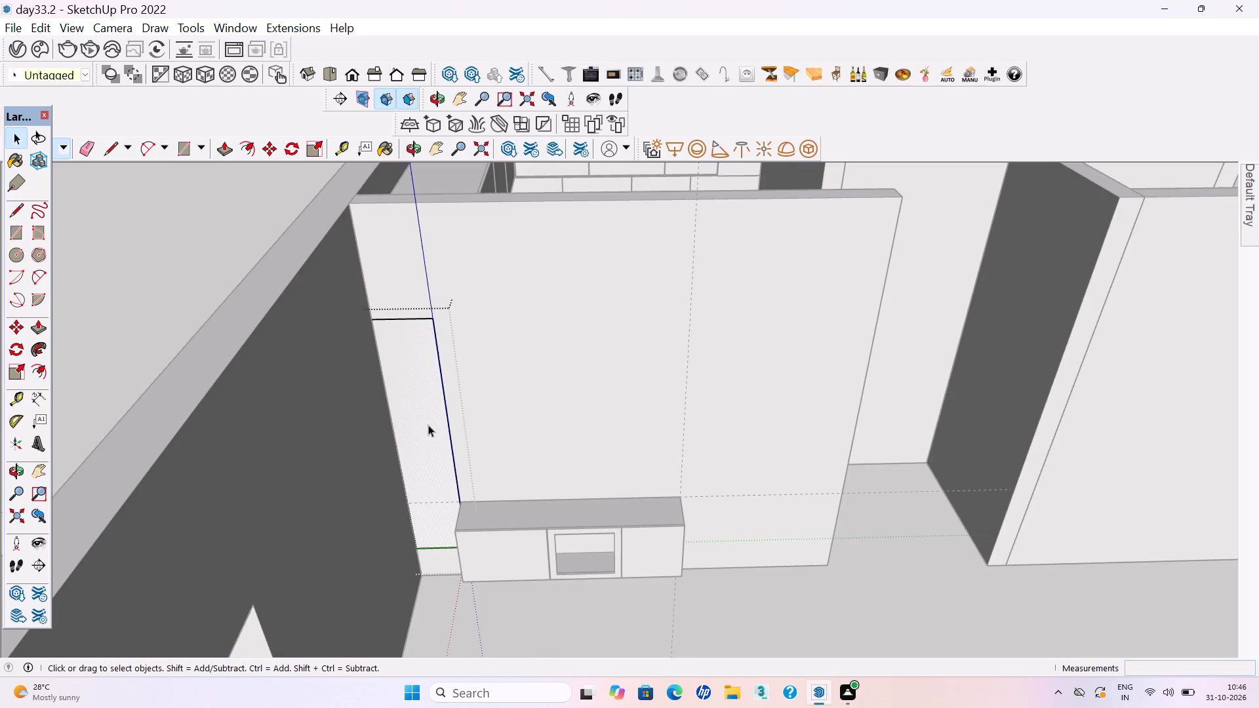
pyautogui.press('p')
pyautogui.click(428, 425)
pyautogui.click(457, 526)
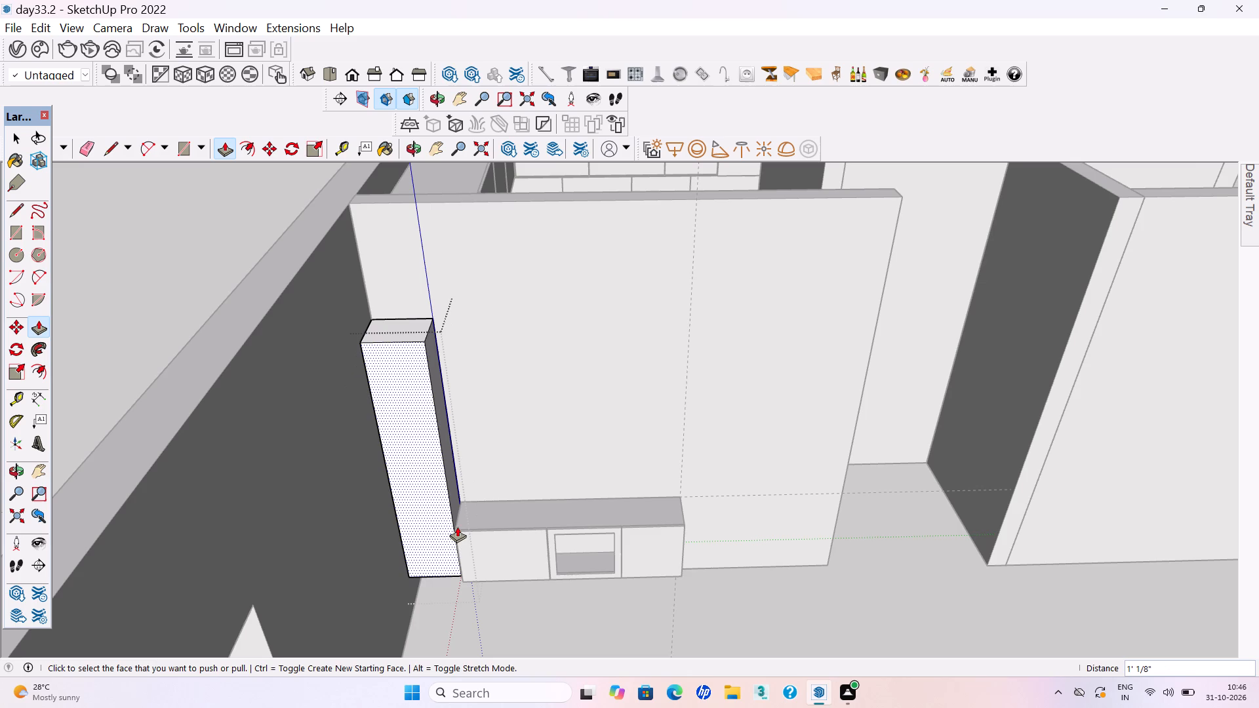
pyautogui.press('space')
# Offset the outline of the tall unit's front face 18 mm inward.
pyautogui.scroll(2, 434, 540)
pyautogui.click(428, 529)
pyautogui.press('f')
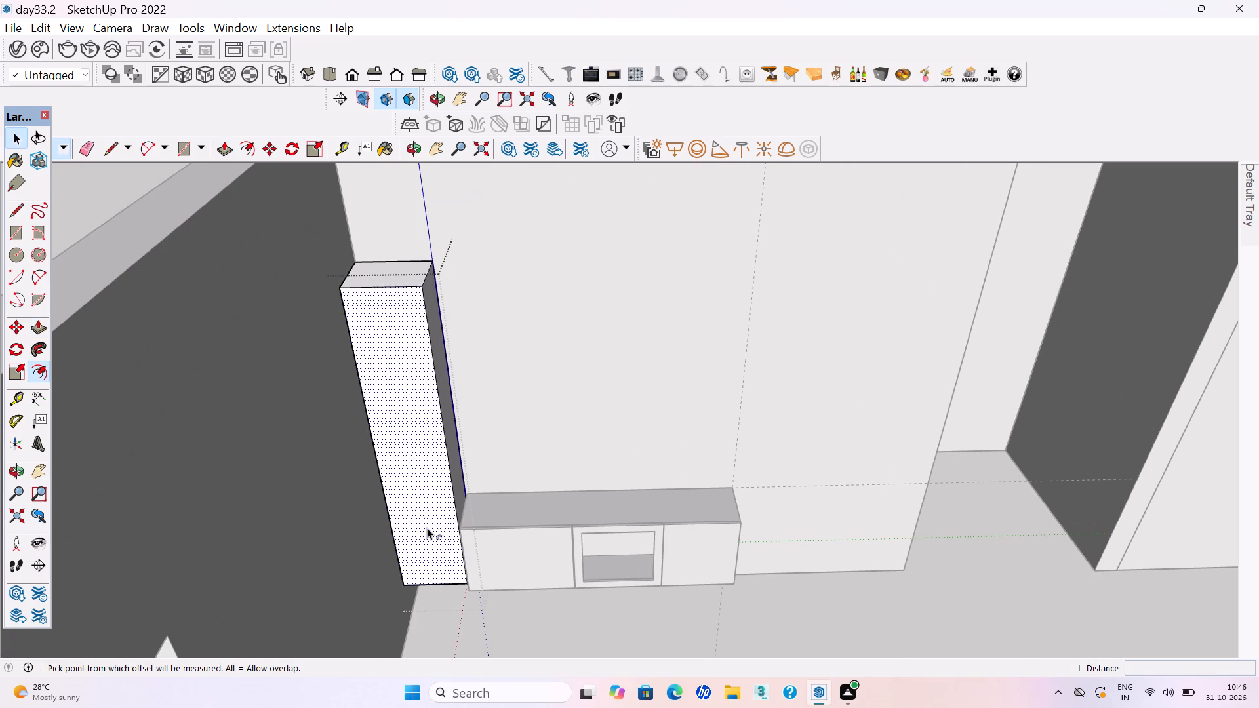
pyautogui.click(427, 528)
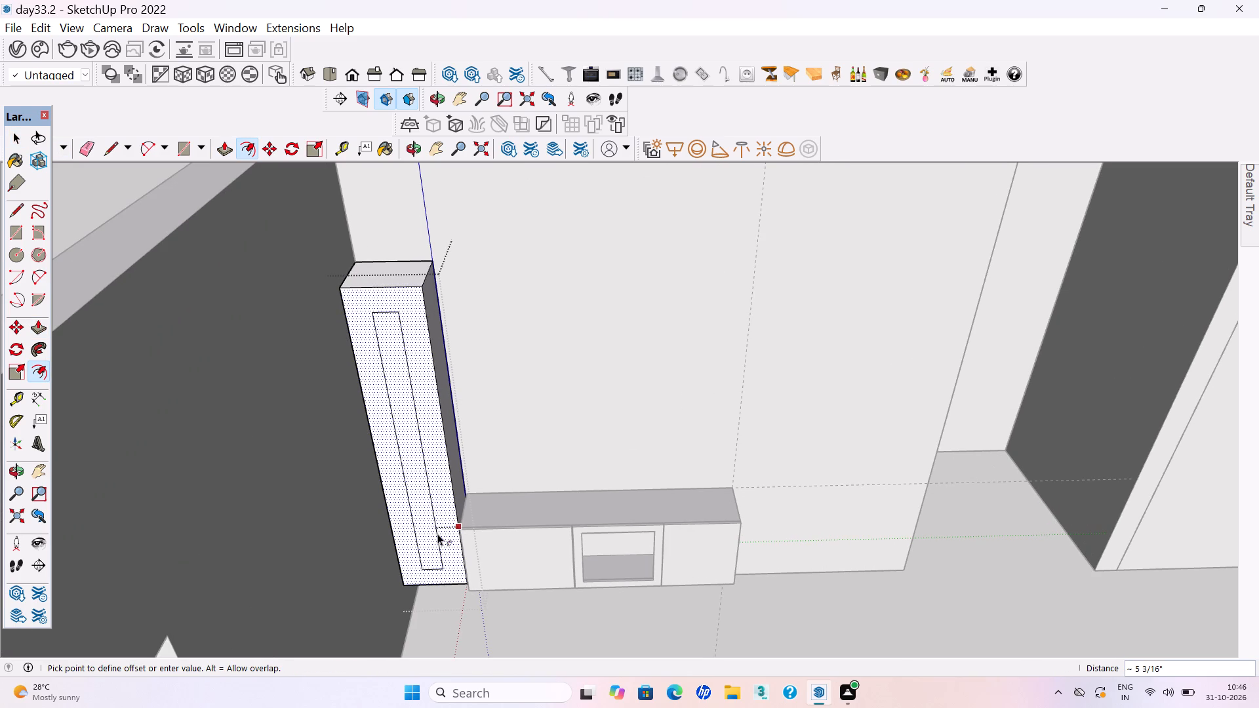
pyautogui.write('18mm')
pyautogui.press('Return')
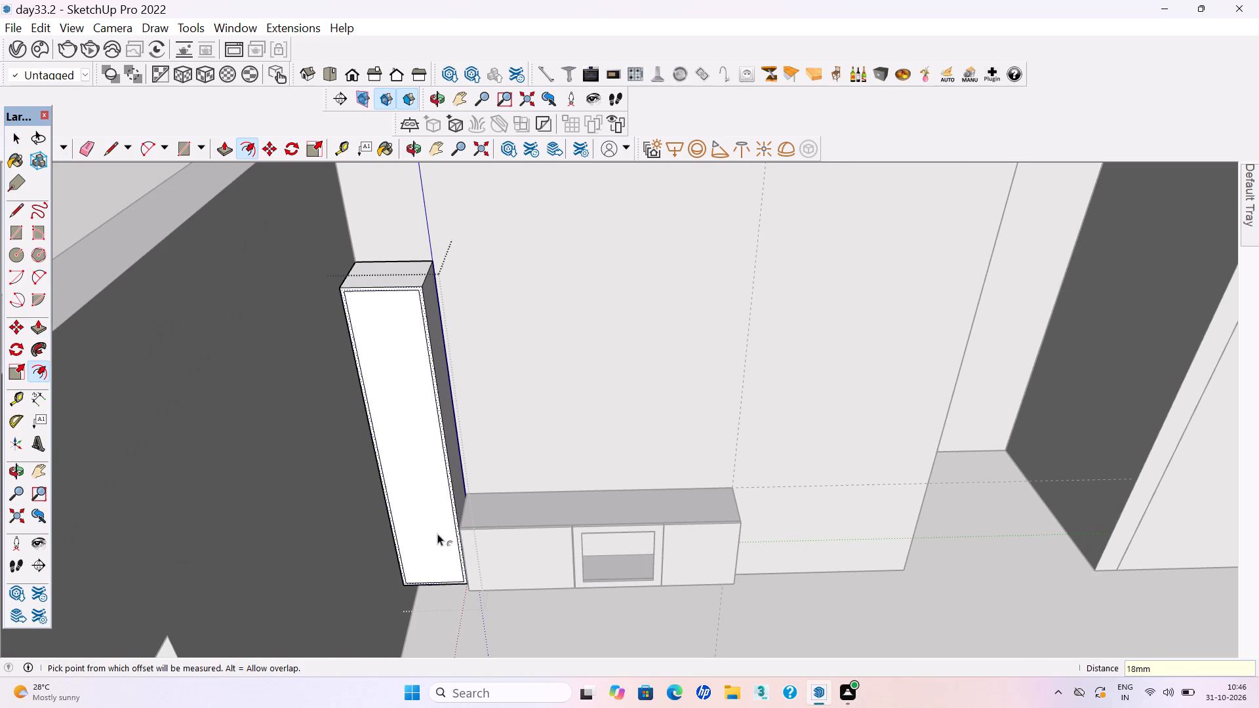
# Push the tall unit's inner front face inward to hollow it into an open box, and save the model.
pyautogui.press('space')
pyautogui.click(437, 534)
pyautogui.press('p')
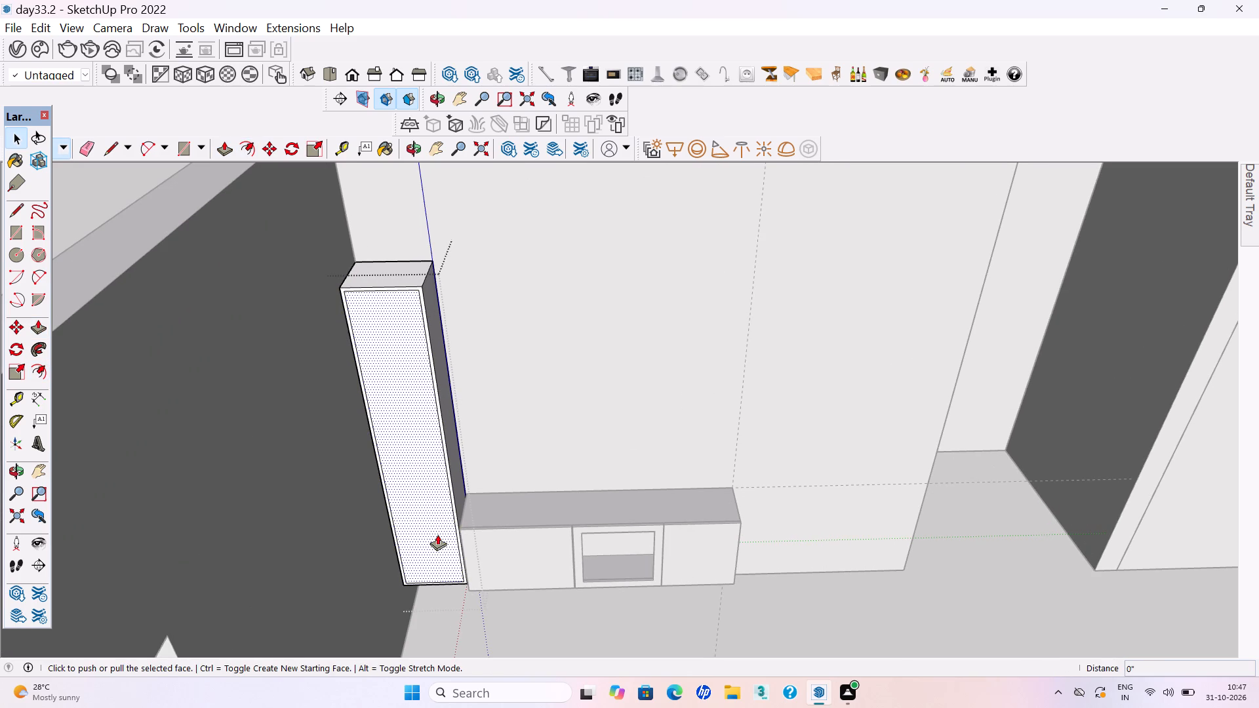
pyautogui.click(437, 534)
pyautogui.click(436, 509)
pyautogui.press('space')
pyautogui.click(468, 631)
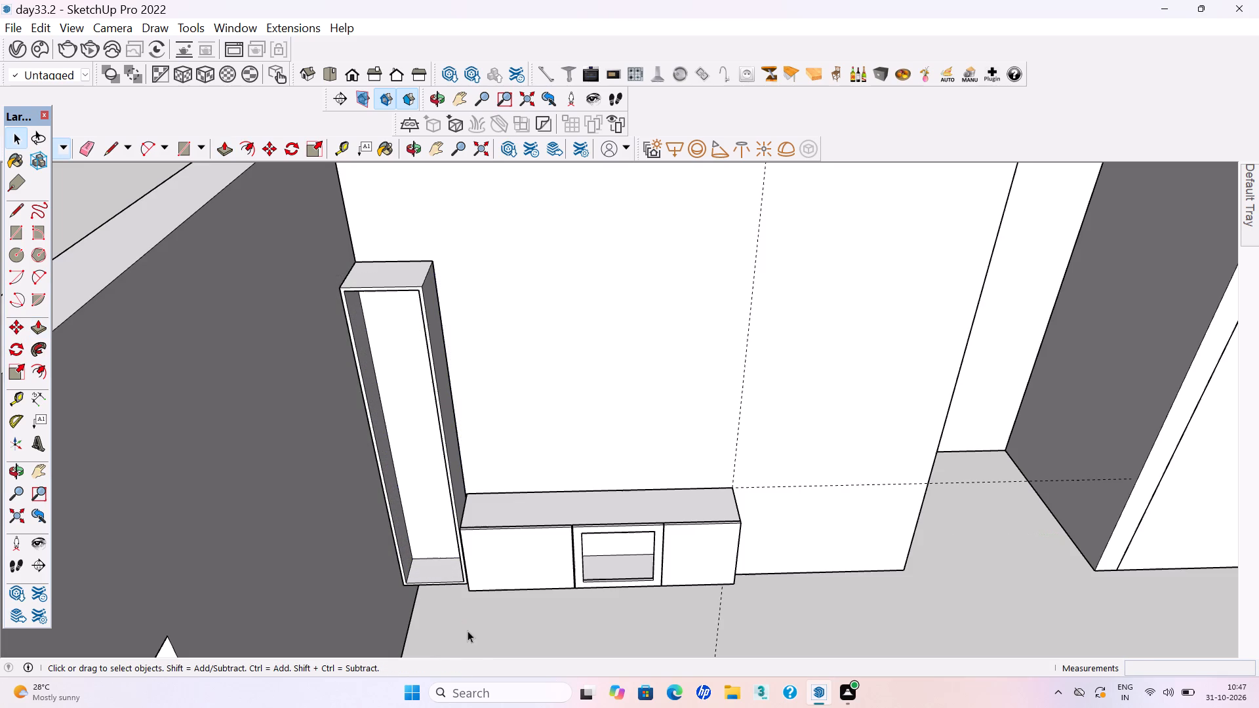
pyautogui.hotkey('ctrl', 's')
pyautogui.hotkey('ctrl', 's')
# Draw a rectangle covering the tall unit's inside bottom and make it a group.
pyautogui.moveTo(405, 553); pyautogui.dragTo(417, 563, button='middle')
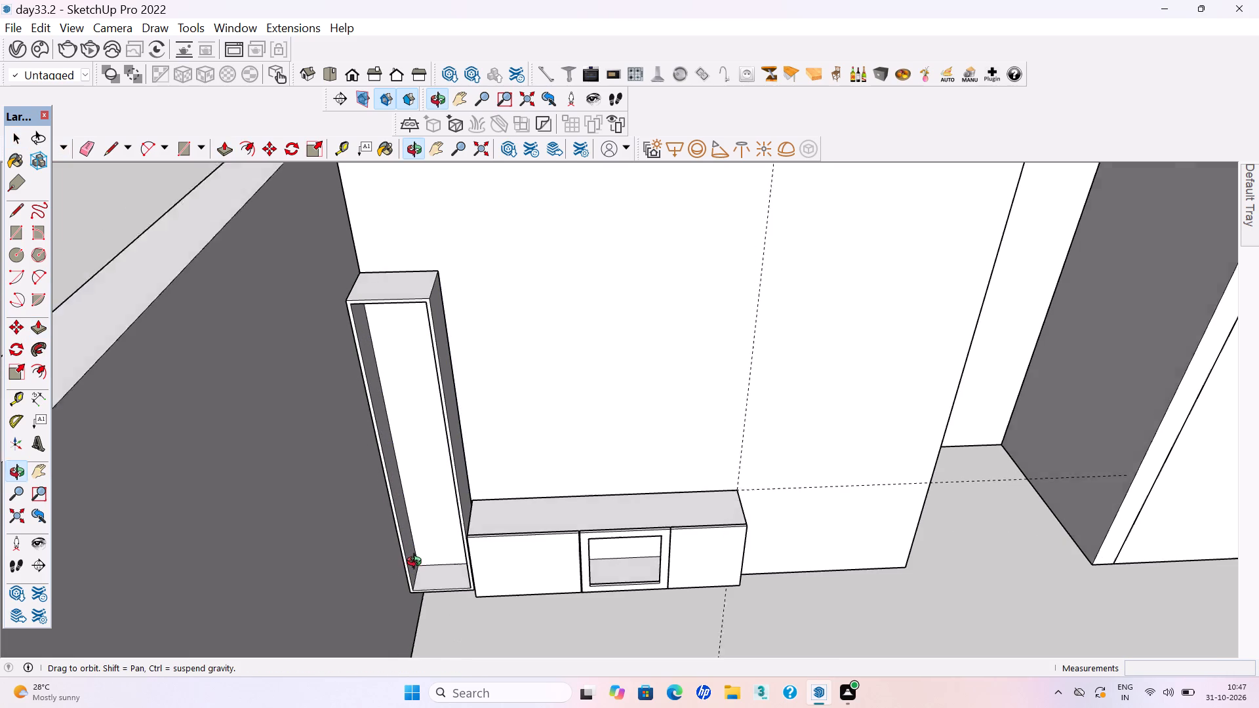
pyautogui.moveTo(417, 563); pyautogui.dragTo(428, 572, button='middle')
pyautogui.middleClick(428, 572)
pyautogui.scroll(7, 428, 572)
pyautogui.press('r')
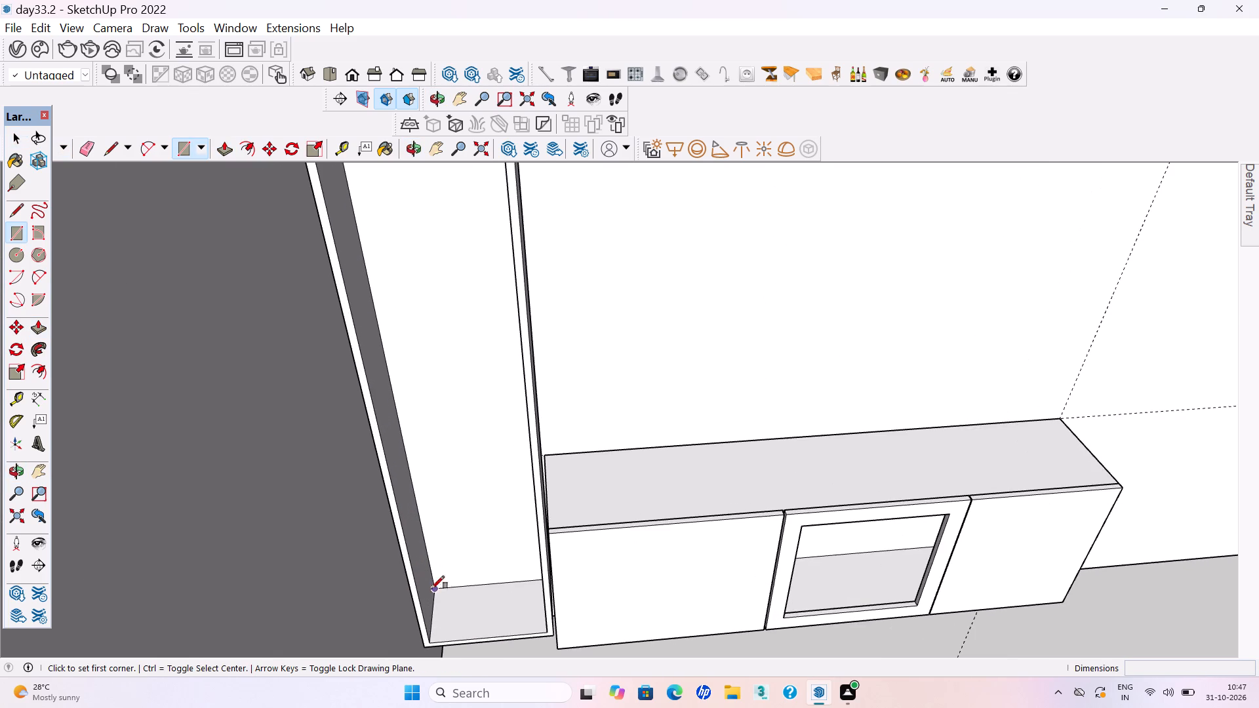
pyautogui.click(440, 588)
pyautogui.click(542, 632)
pyautogui.press('space')
pyautogui.doubleClick(501, 621)
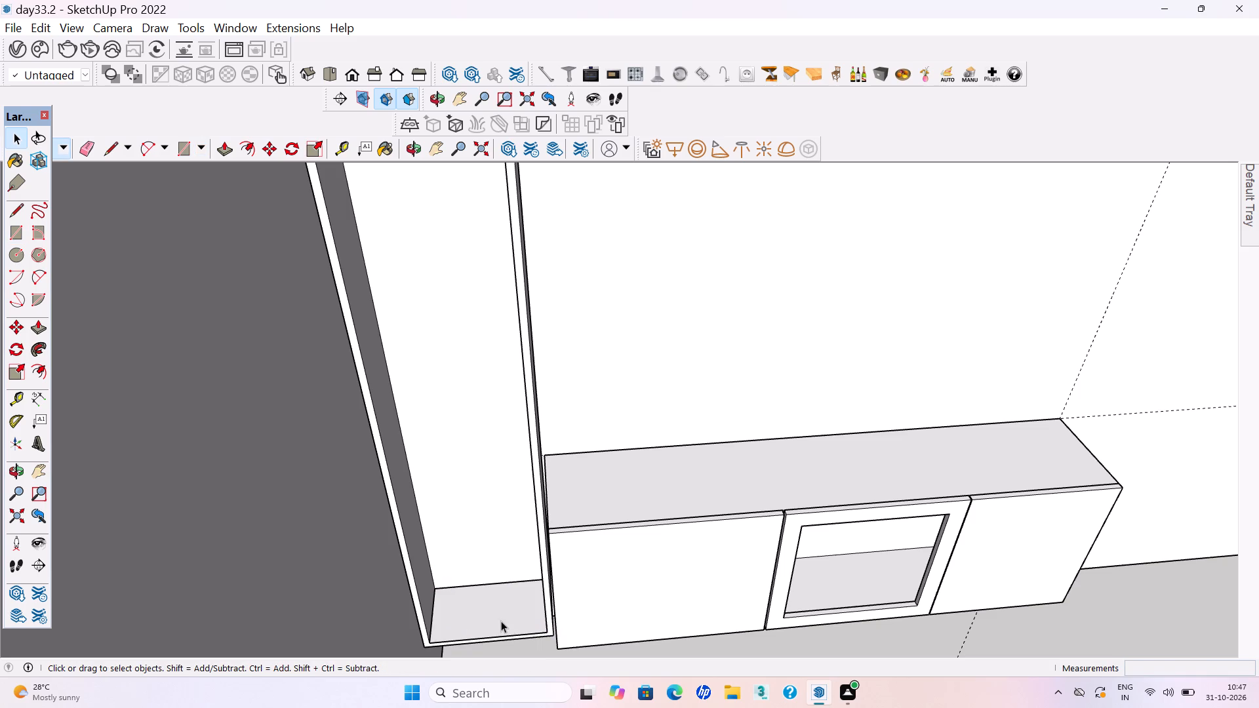
pyautogui.rightClick(501, 621)
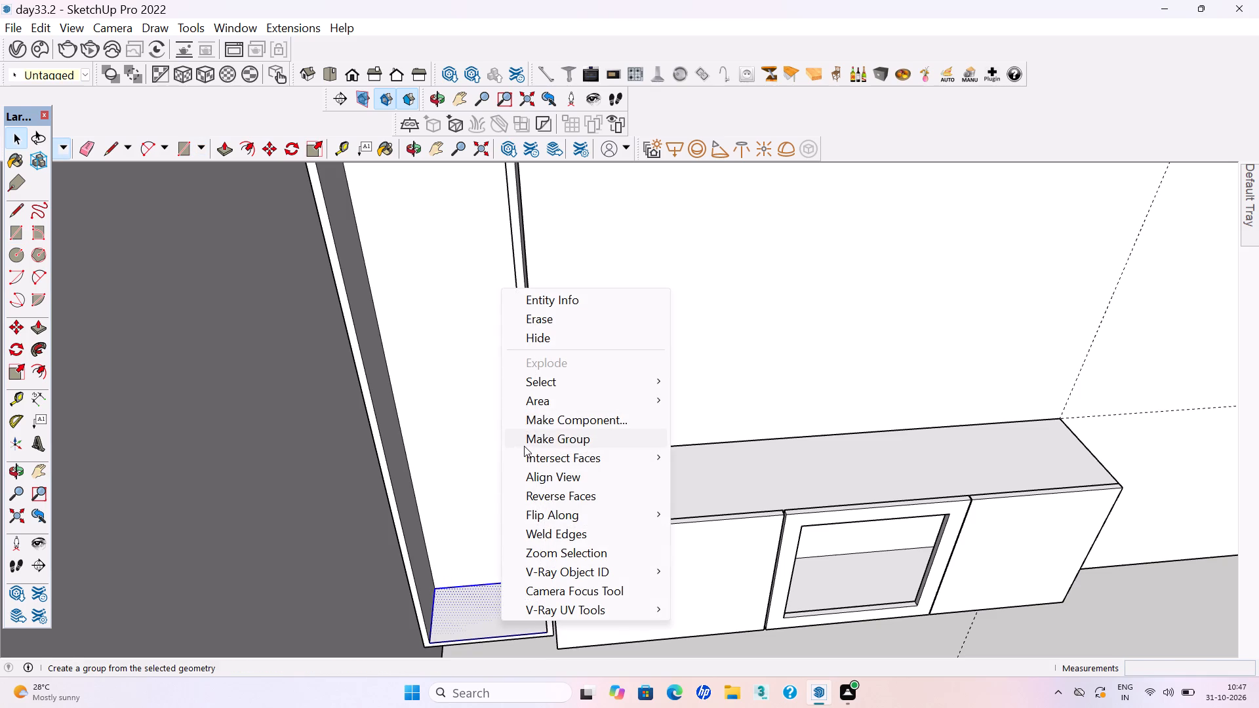
pyautogui.click(524, 446)
# Extrude the grouped rectangle at the tall unit's inside bottom 18 mm into a board and save the model.
pyautogui.doubleClick(490, 627)
pyautogui.press('p')
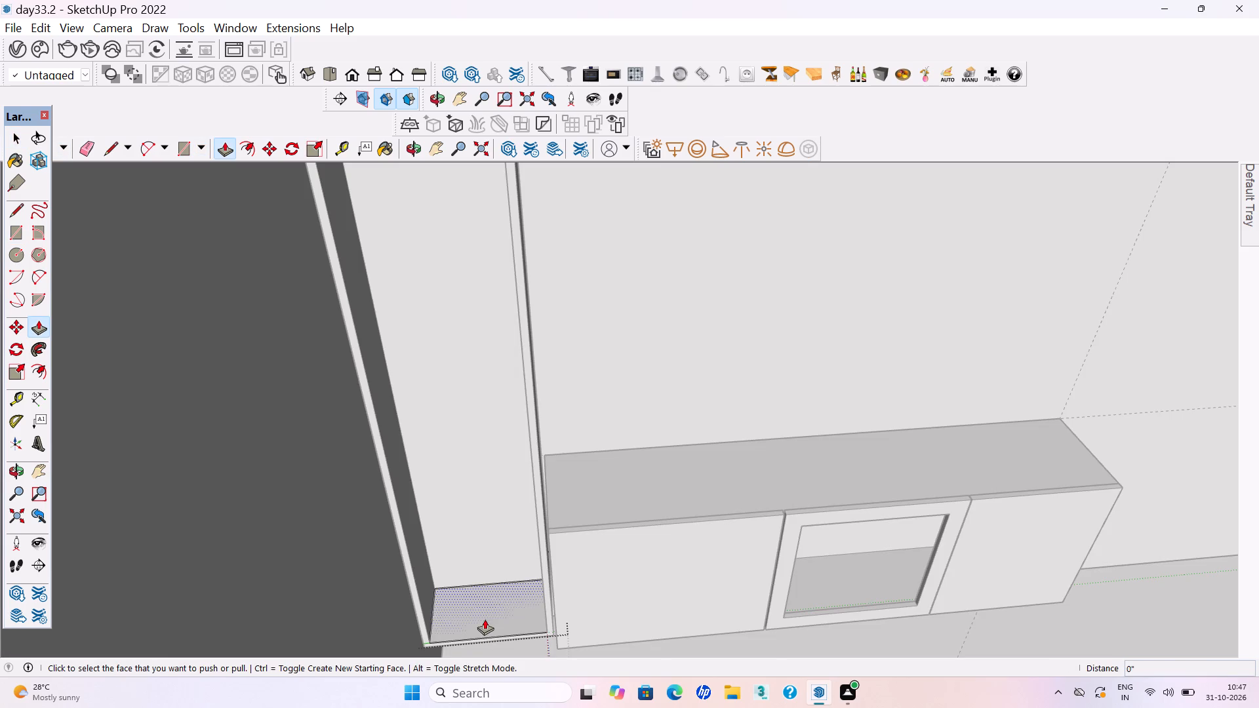
pyautogui.click(485, 619)
pyautogui.write('18mm')
pyautogui.press('Return')
pyautogui.press('space')
pyautogui.scroll(-3, 424, 588)
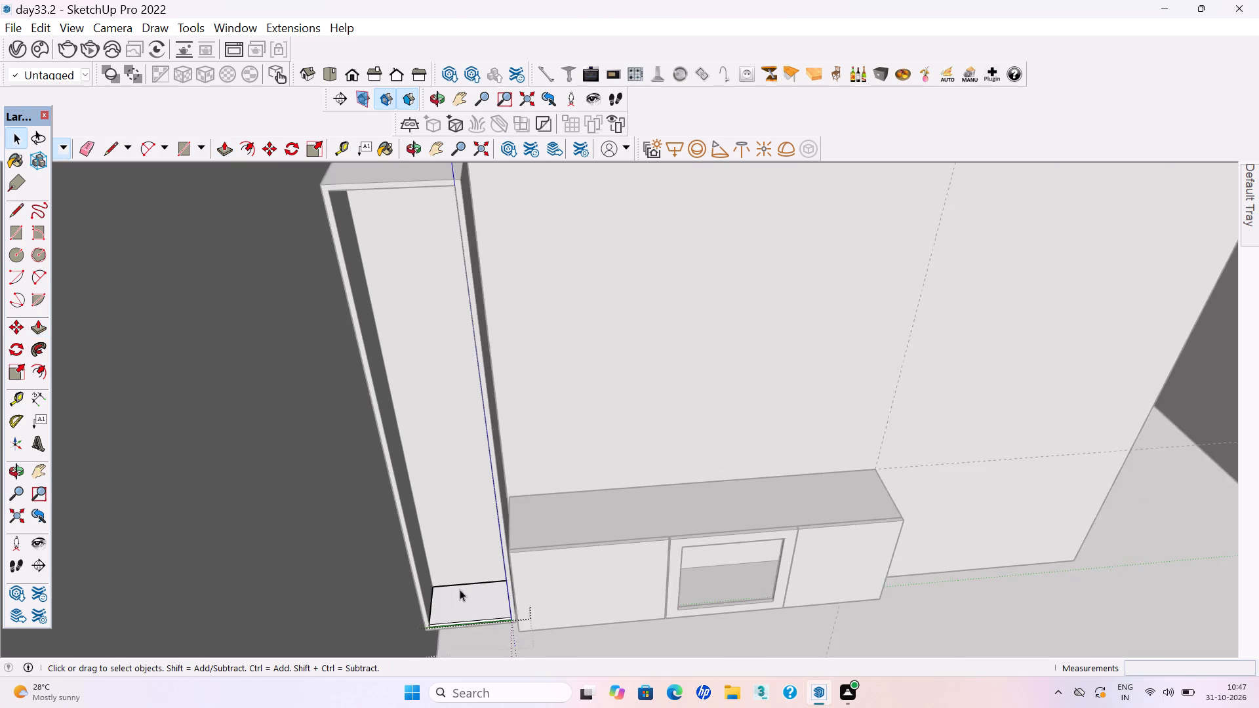
pyautogui.scroll(-6, 460, 589)
pyautogui.click(812, 638)
pyautogui.hotkey('ctrl', 's')
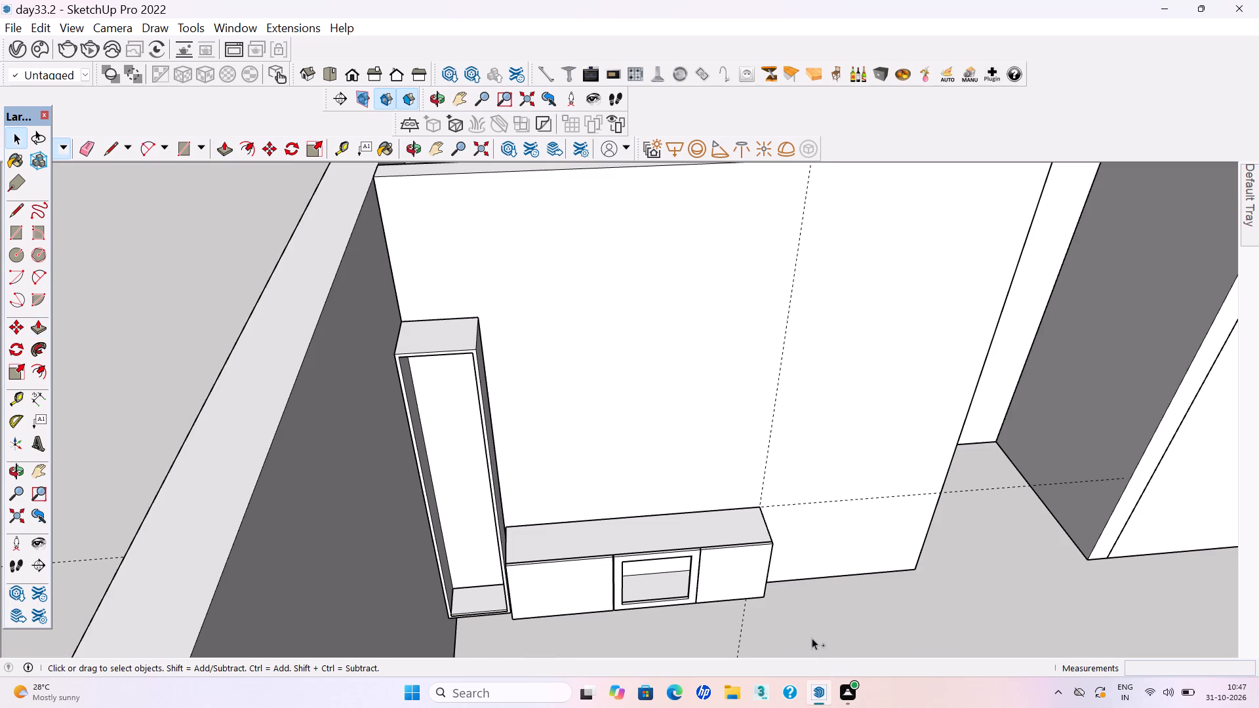
pyautogui.hotkey('ctrl', 's')
# Copy the bottom board up to the tall unit's inner top corner, divide the copies into four equal spacings (/4), and save.
pyautogui.scroll(-3, 784, 614)
pyautogui.moveTo(814, 591); pyautogui.dragTo(740, 595, button='middle')
pyautogui.scroll(3, 502, 606)
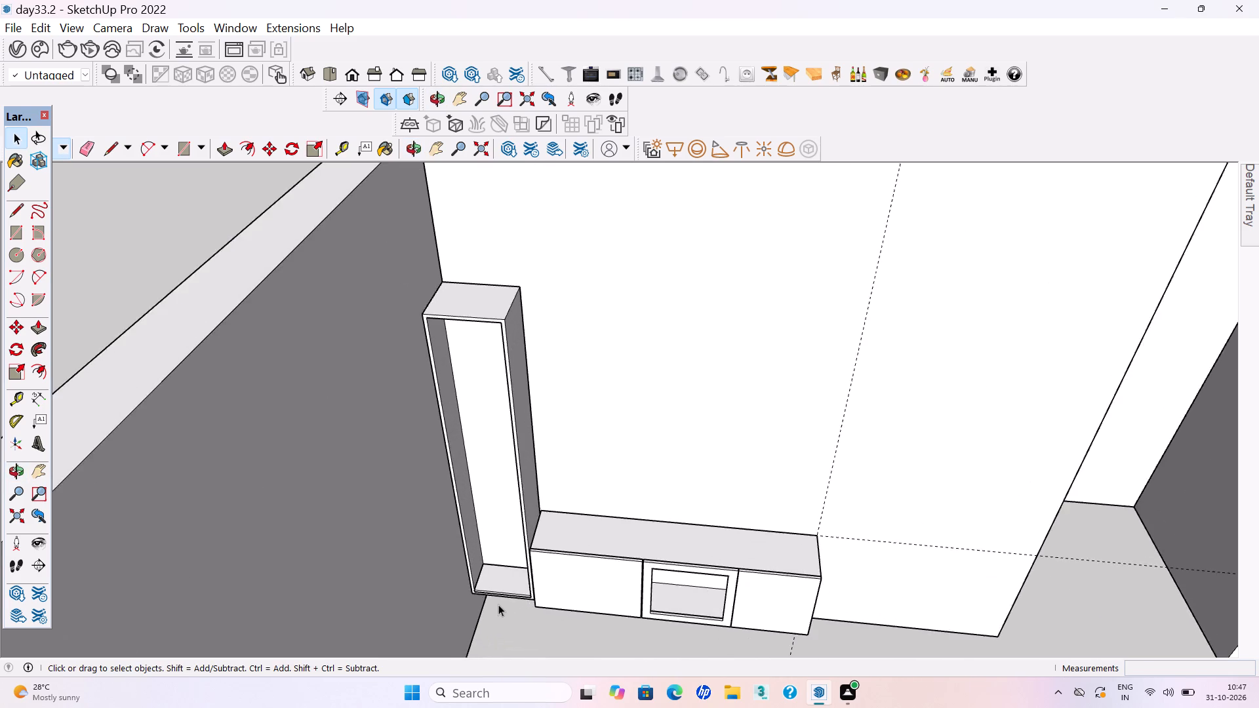
pyautogui.scroll(10, 498, 604)
pyautogui.click(504, 580)
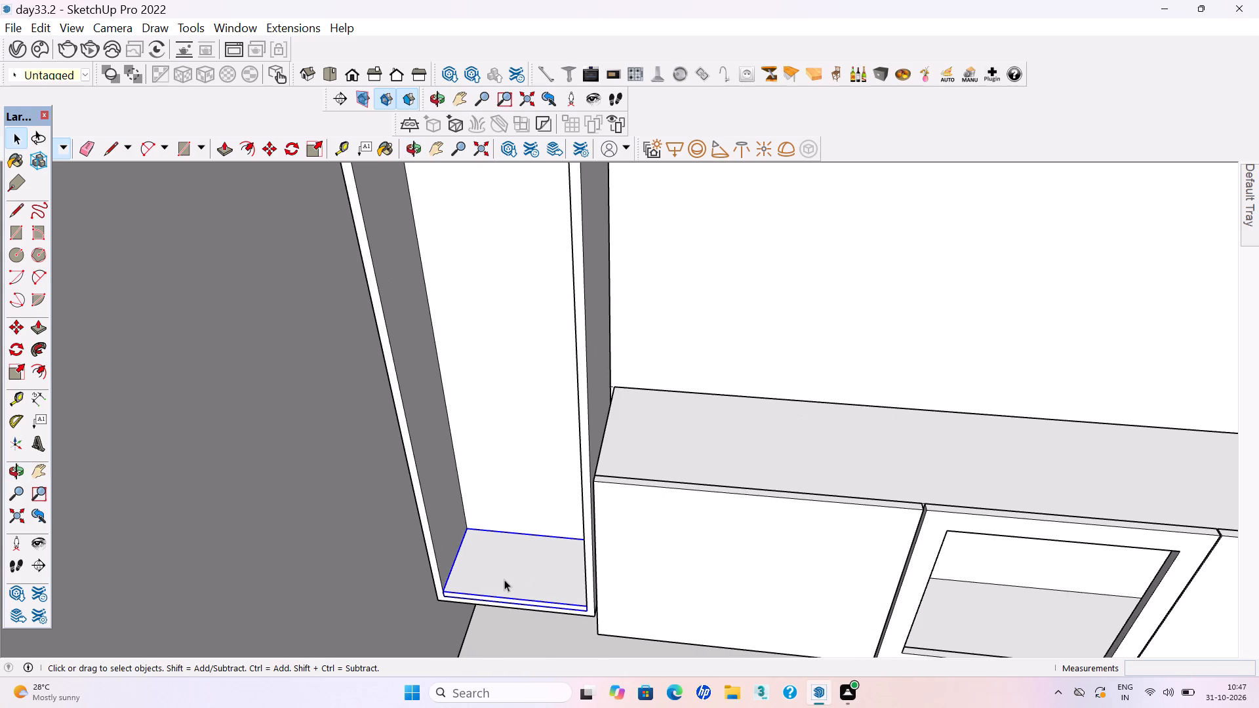
pyautogui.press('m')
pyautogui.scroll(11, 466, 612)
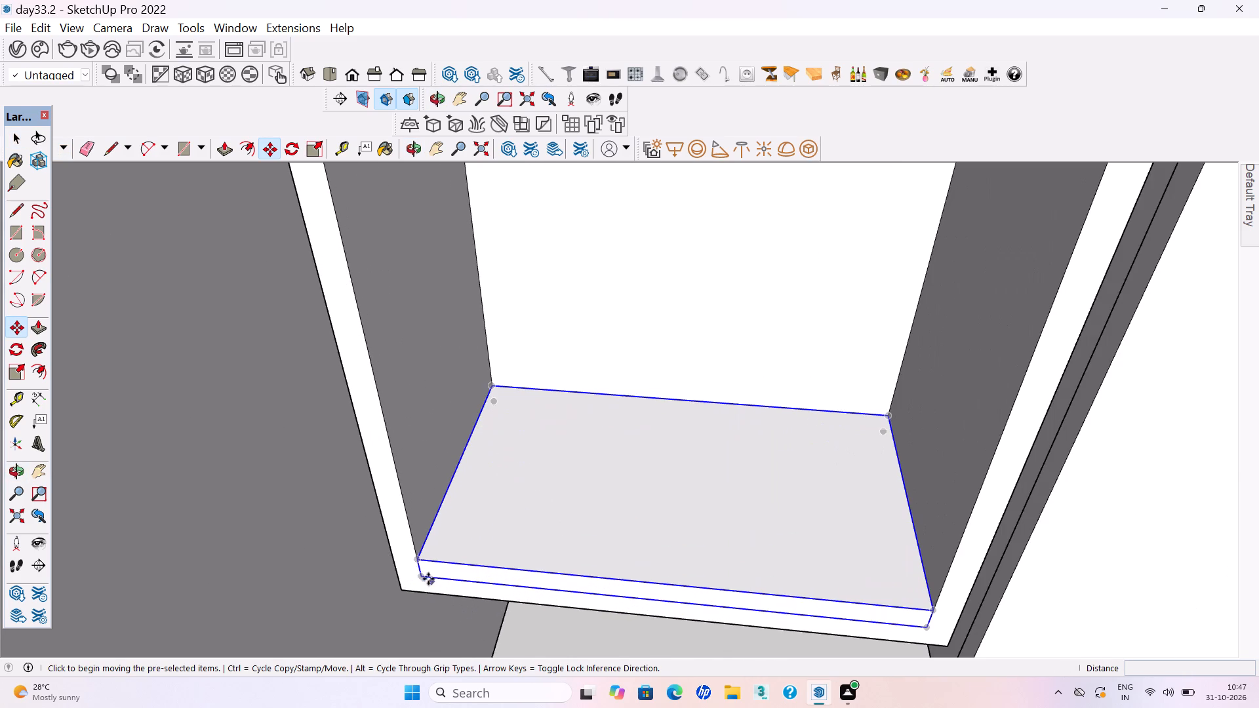
pyautogui.click(418, 560)
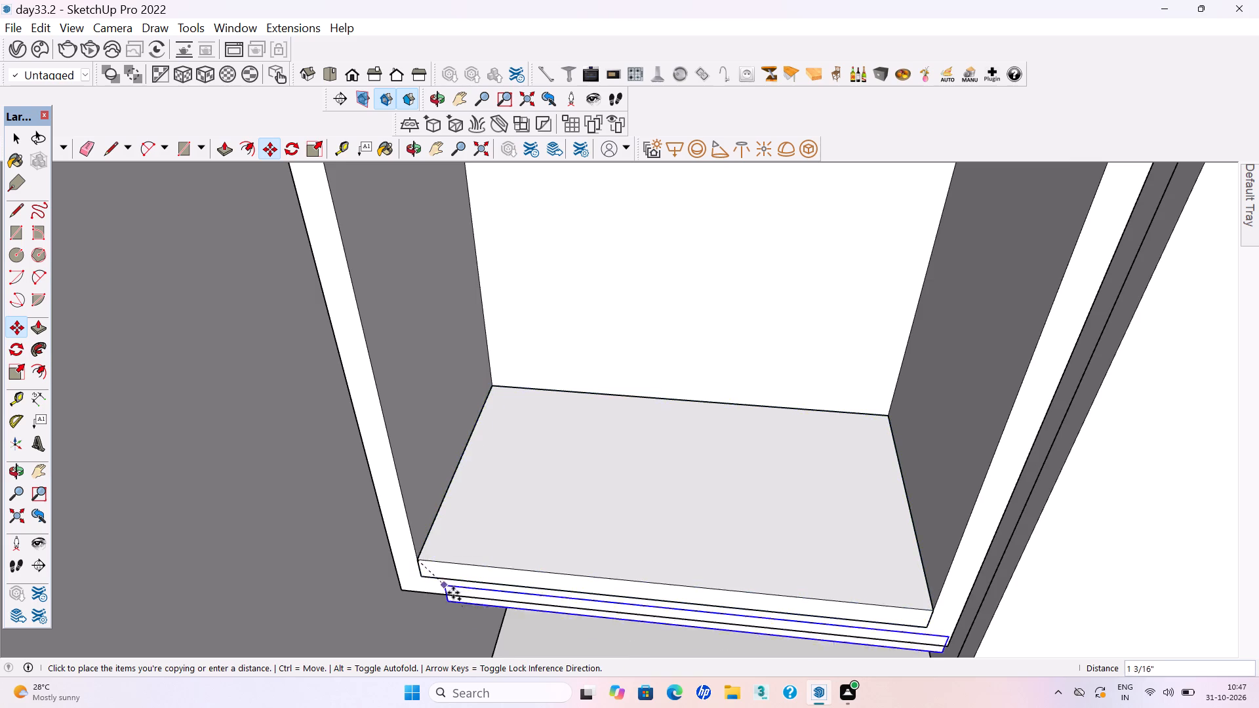
pyautogui.scroll(-20, 487, 633)
pyautogui.scroll(-4, 487, 633)
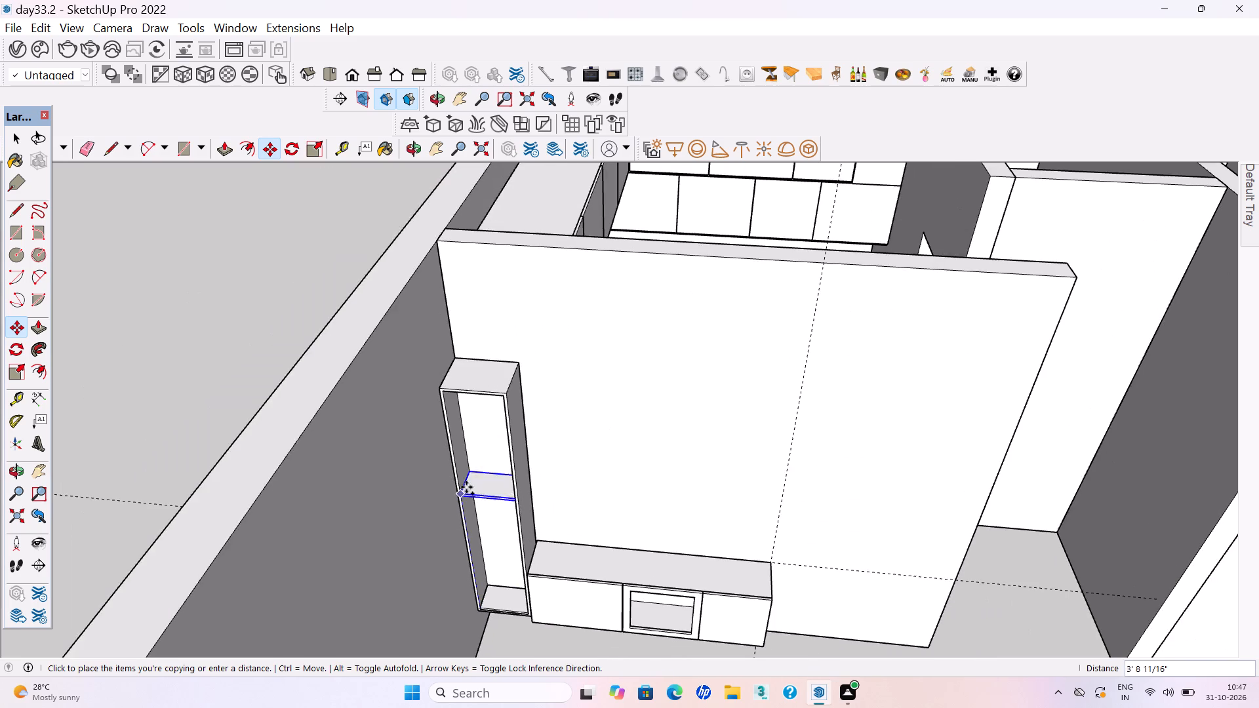
pyautogui.scroll(18, 443, 410)
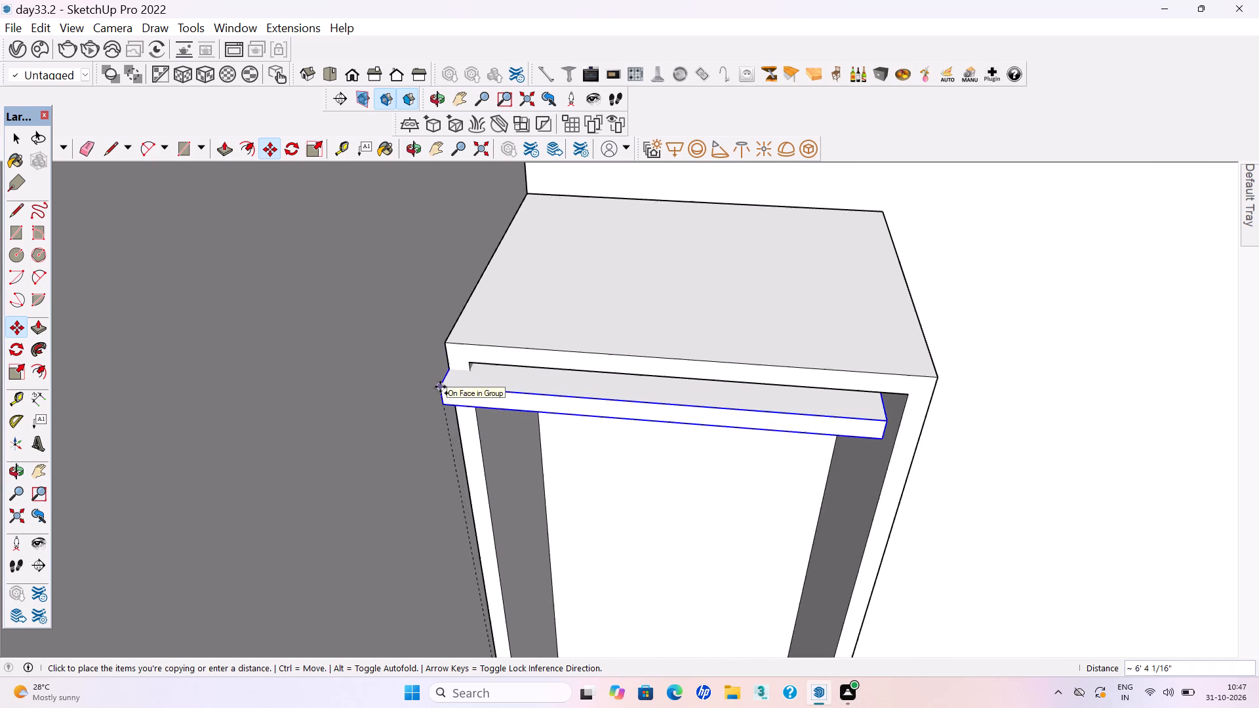
pyautogui.scroll(5, 440, 387)
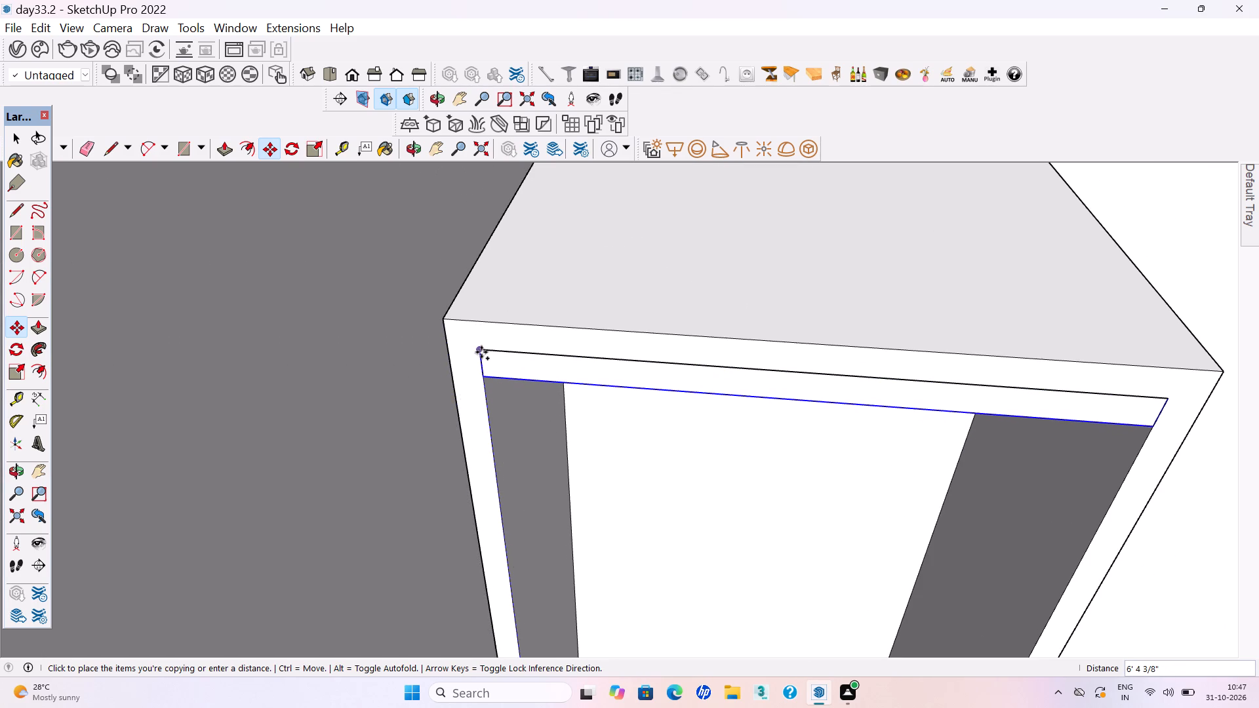
pyautogui.click(481, 352)
pyautogui.write('/4')
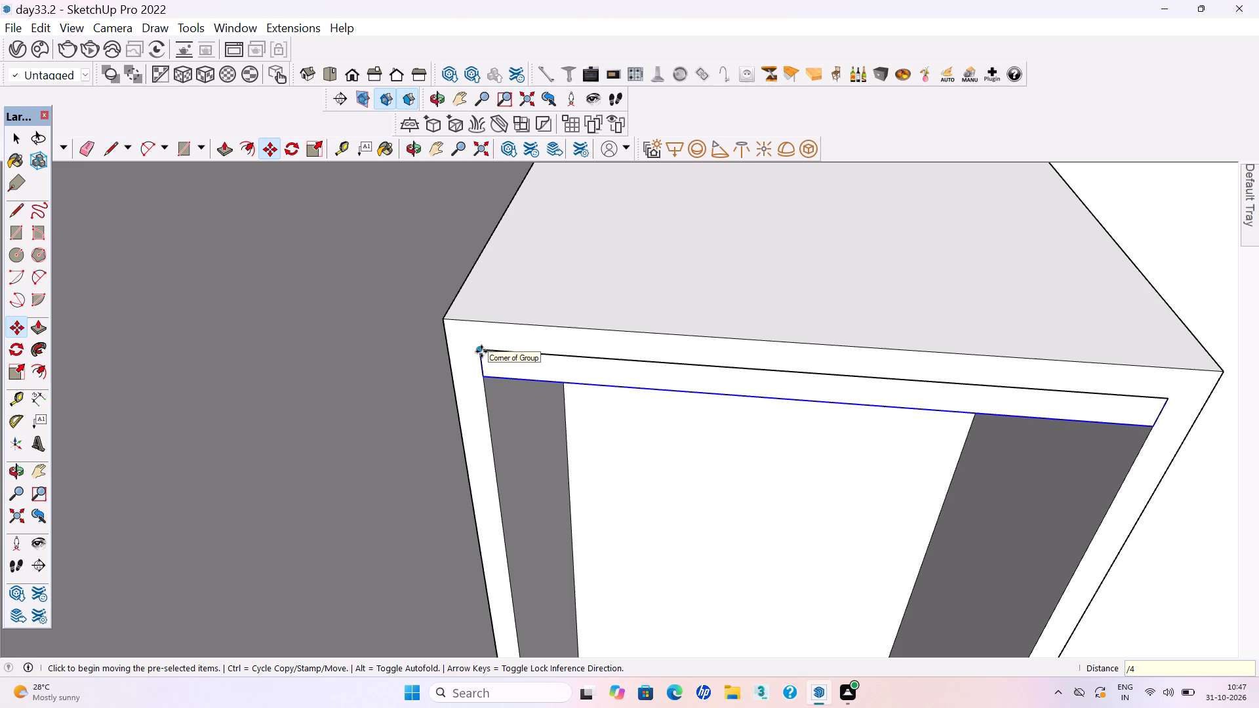
pyautogui.press('Return')
pyautogui.hotkey('ctrl', 's')
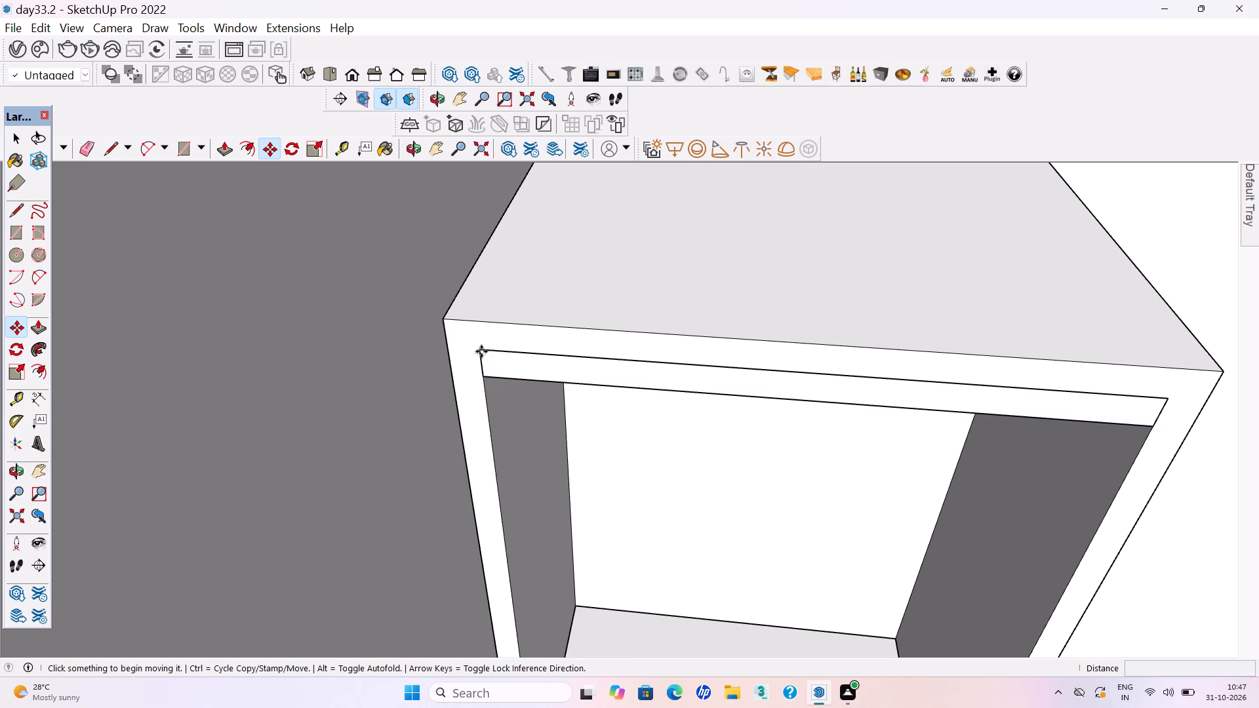
# Delete the surplus topmost and bottommost boards inside the tall unit, keeping the intermediate shelves.
pyautogui.press('space')
pyautogui.click(576, 373)
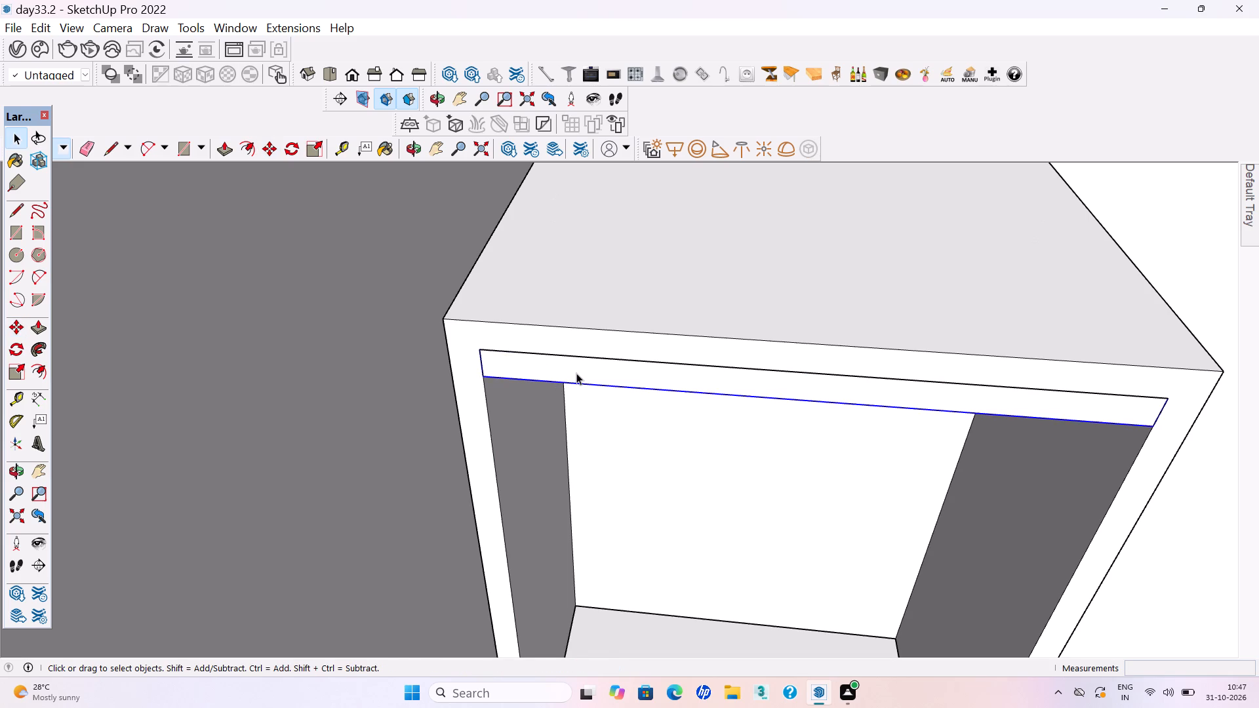
pyautogui.press('Delete')
pyautogui.scroll(-19, 578, 368)
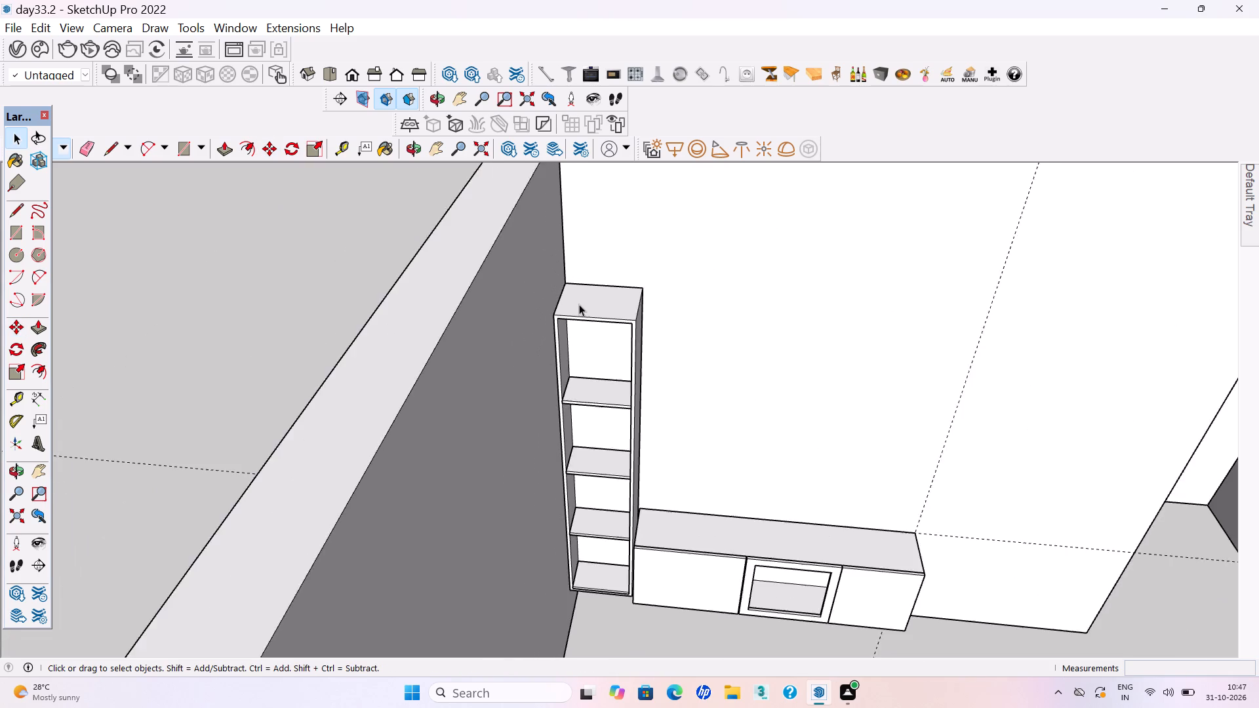
pyautogui.scroll(-5, 579, 304)
pyautogui.scroll(16, 617, 562)
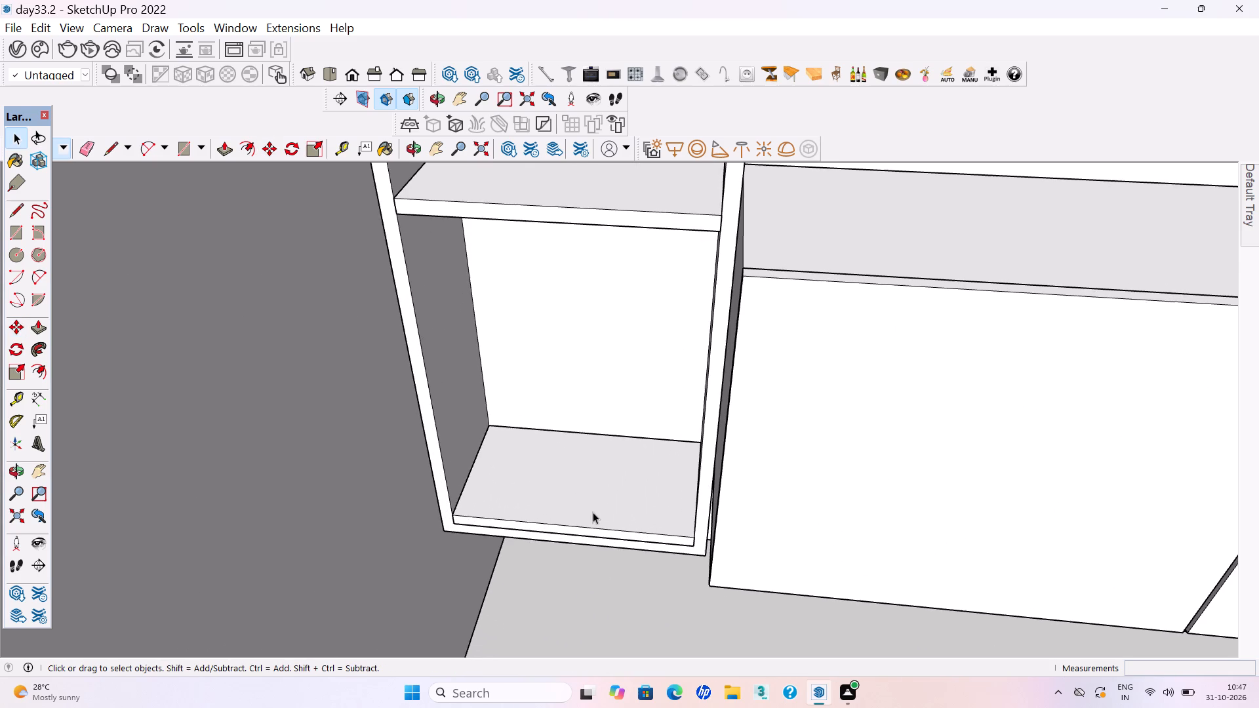
pyautogui.click(595, 519)
pyautogui.press('Delete')
pyautogui.scroll(-4, 620, 572)
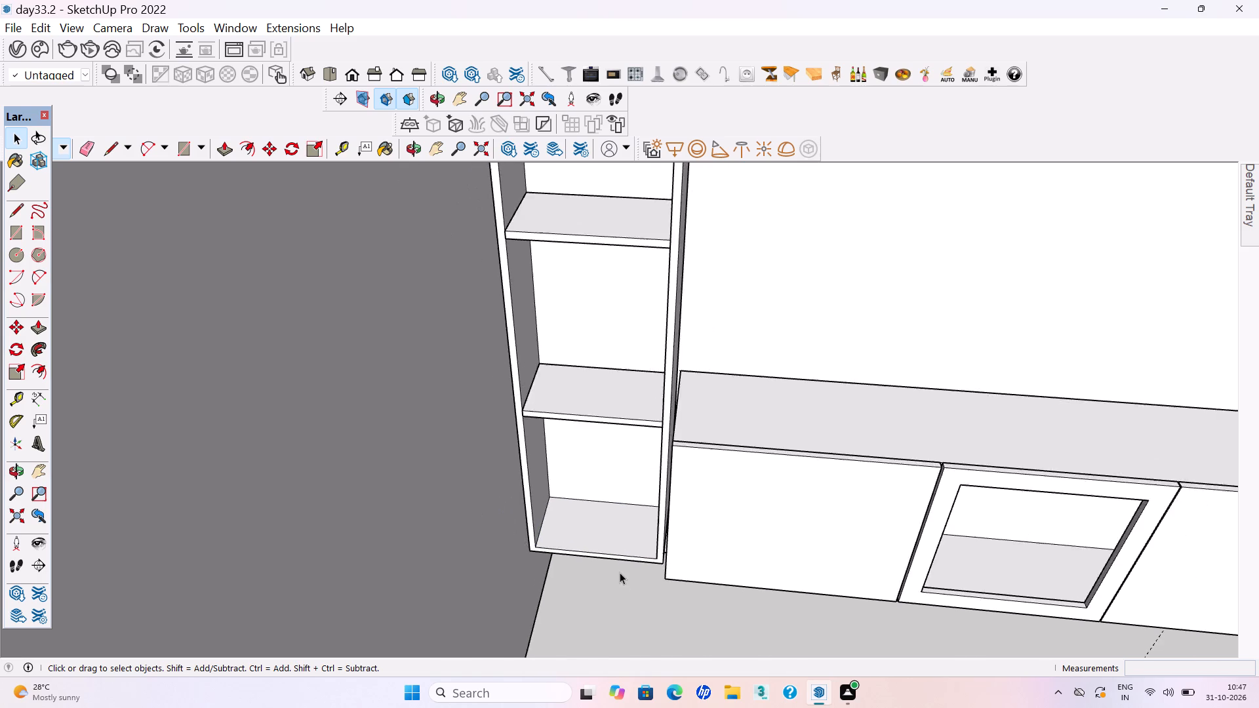
pyautogui.scroll(-12, 620, 572)
pyautogui.moveTo(605, 553); pyautogui.dragTo(620, 570, button='middle')
# Draw a door rectangle over the tall unit's front, from its outer top corner to the inner bottom corner on the low cabinet's side.
pyautogui.scroll(1, 641, 381)
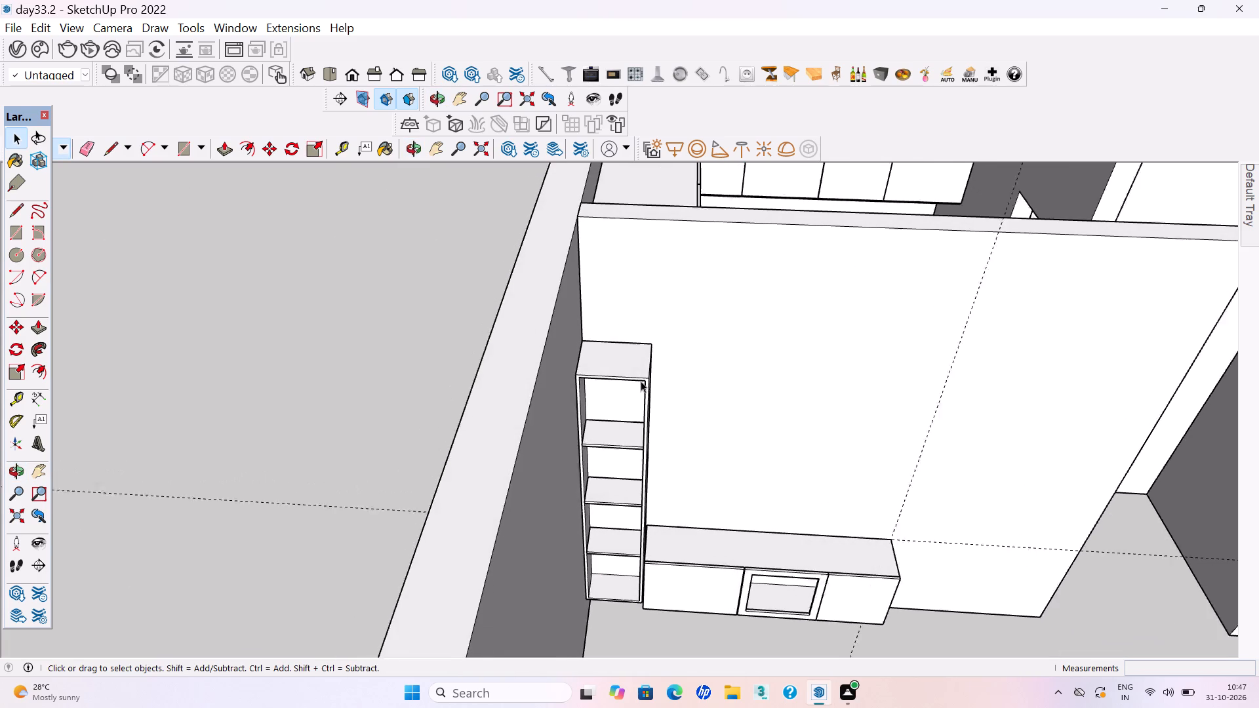
pyautogui.scroll(14, 641, 381)
pyautogui.press('r')
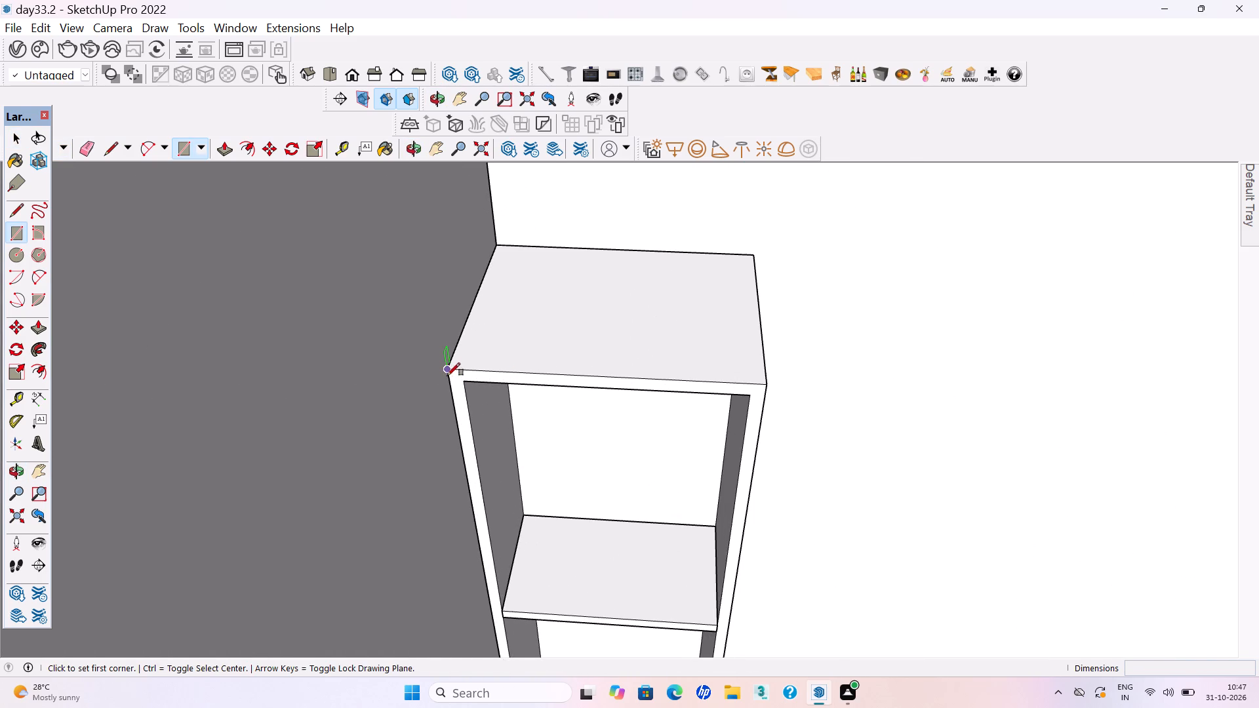
pyautogui.click(447, 371)
pyautogui.scroll(-15, 477, 342)
pyautogui.scroll(2, 581, 576)
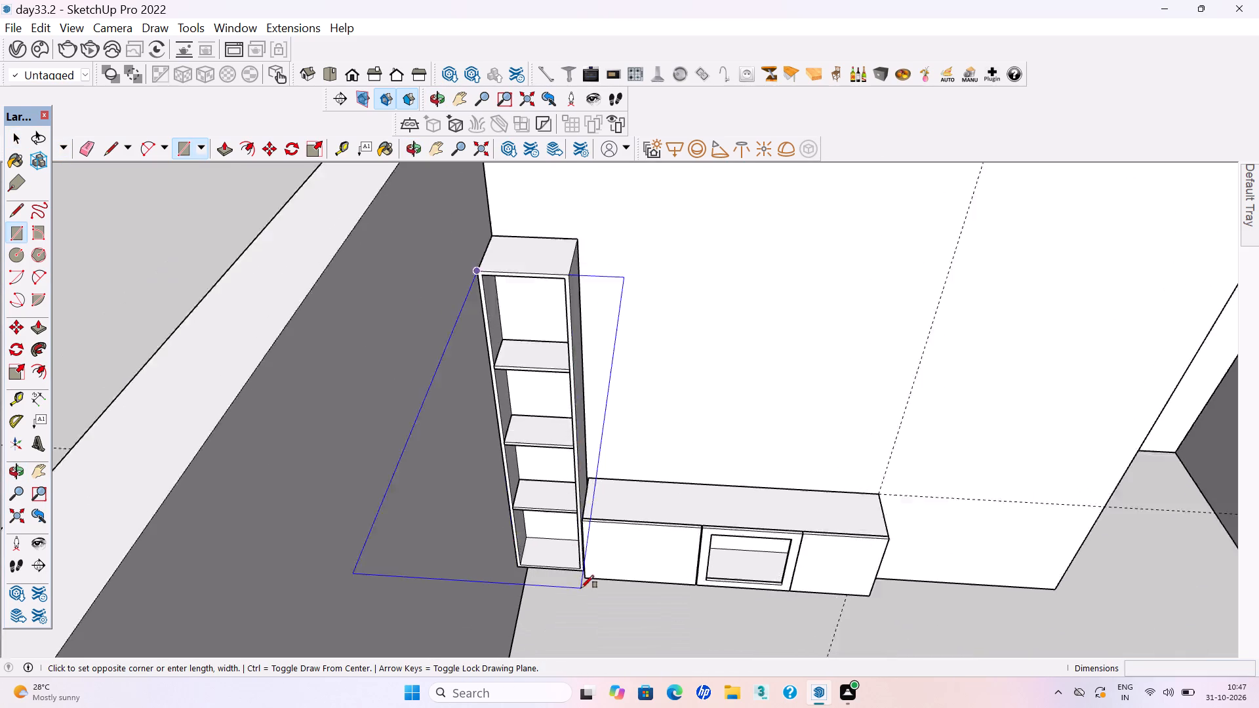
pyautogui.scroll(11, 581, 588)
pyautogui.click(580, 572)
pyautogui.scroll(-2, 585, 595)
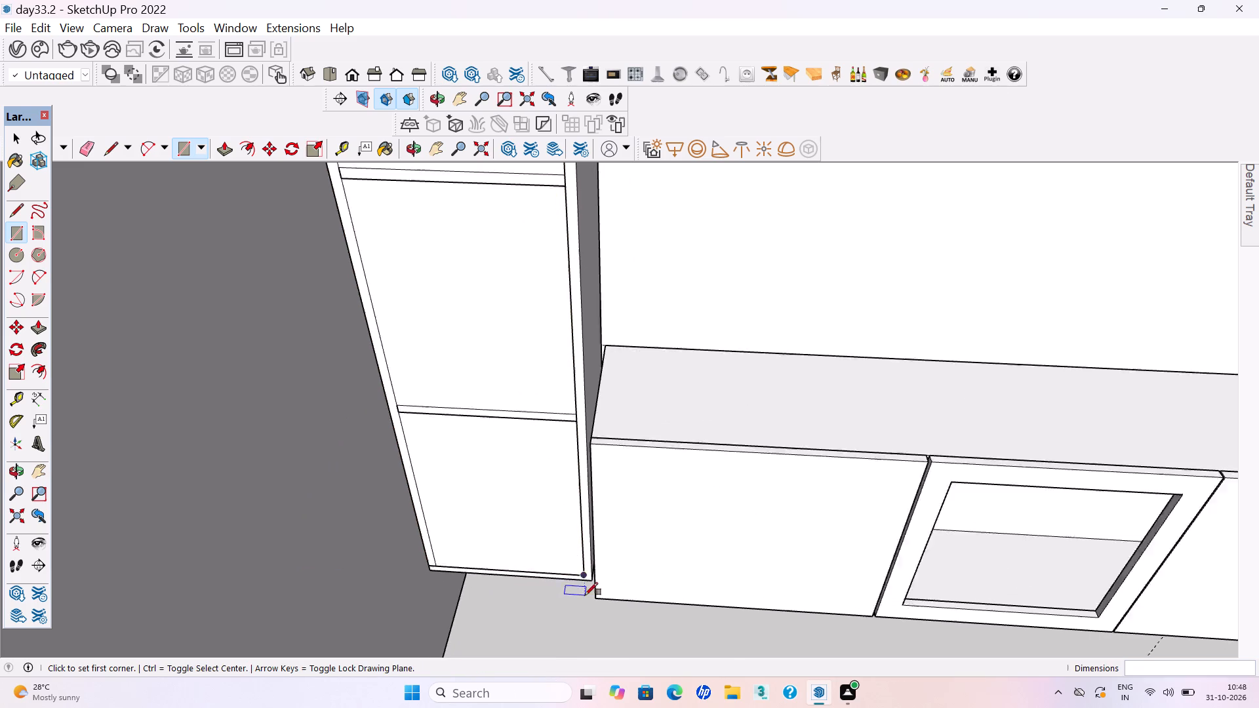
pyautogui.scroll(-15, 585, 595)
pyautogui.scroll(6, 574, 480)
# Extrude the tall unit's front rectangle 18 mm into a door, make the door a group, and save the model.
pyautogui.press('p')
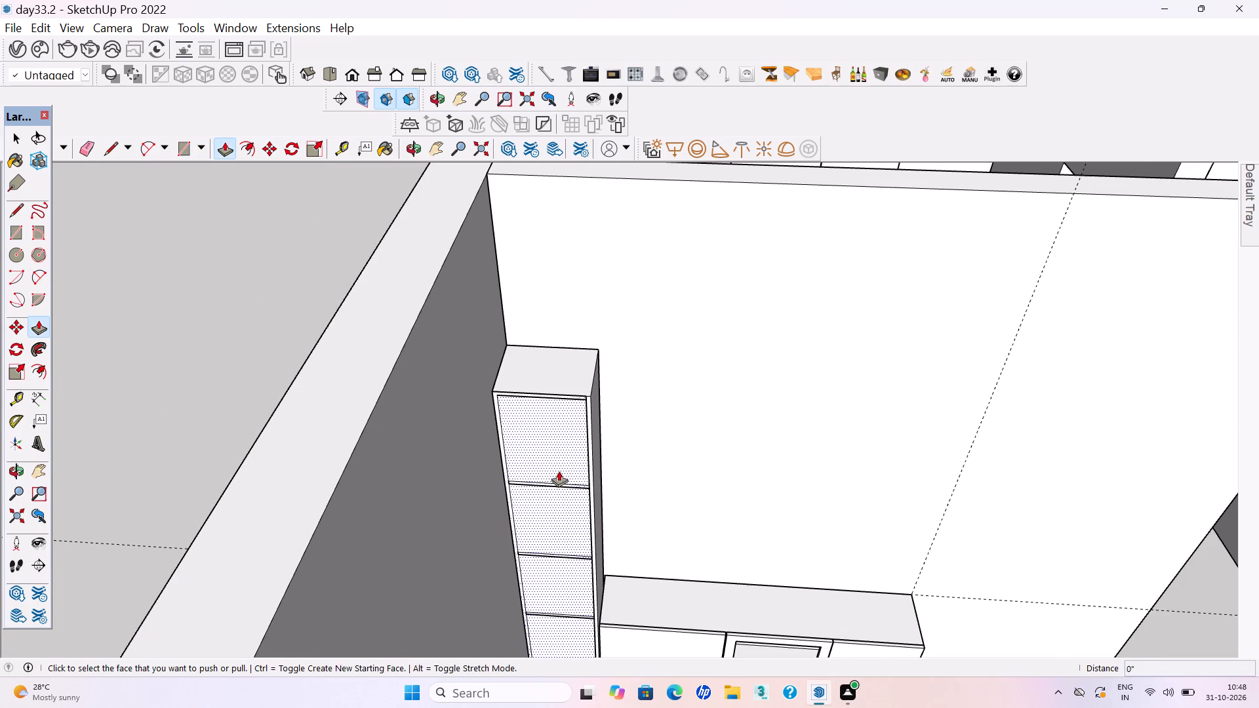
pyautogui.click(538, 452)
pyautogui.write('18mm')
pyautogui.press('Return')
pyautogui.press('space')
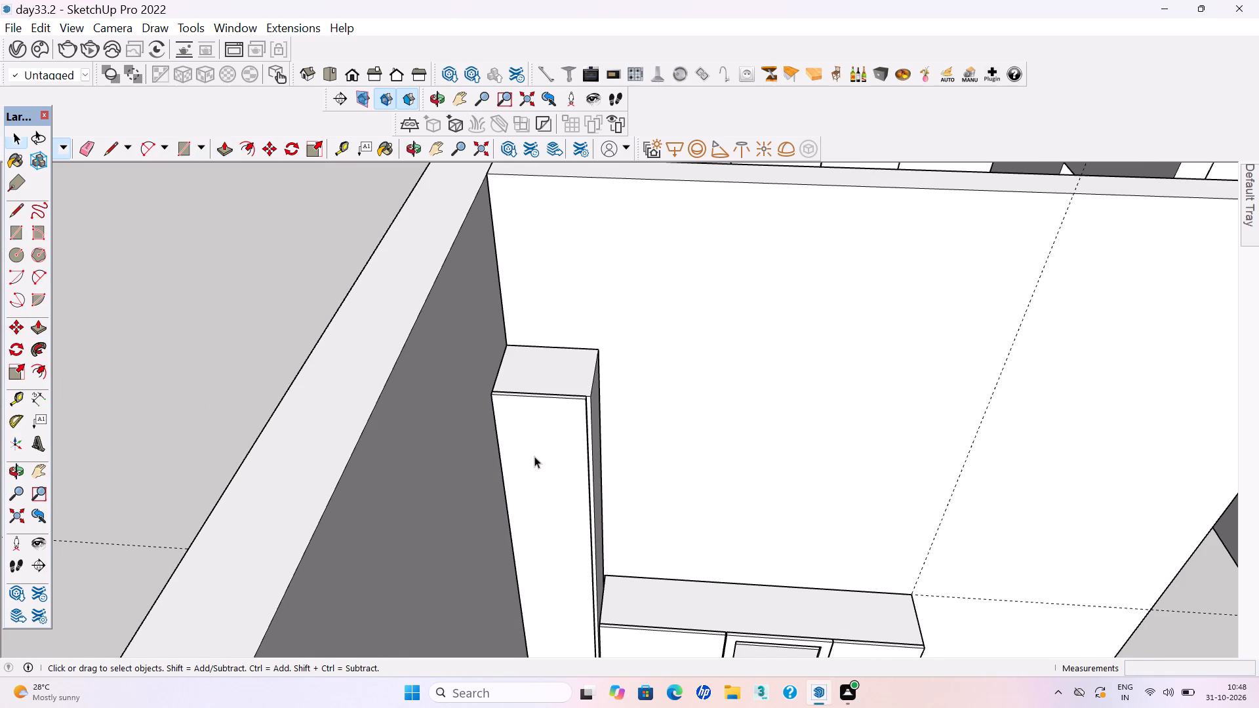
pyautogui.scroll(10, 597, 397)
pyautogui.tripleClick(496, 454)
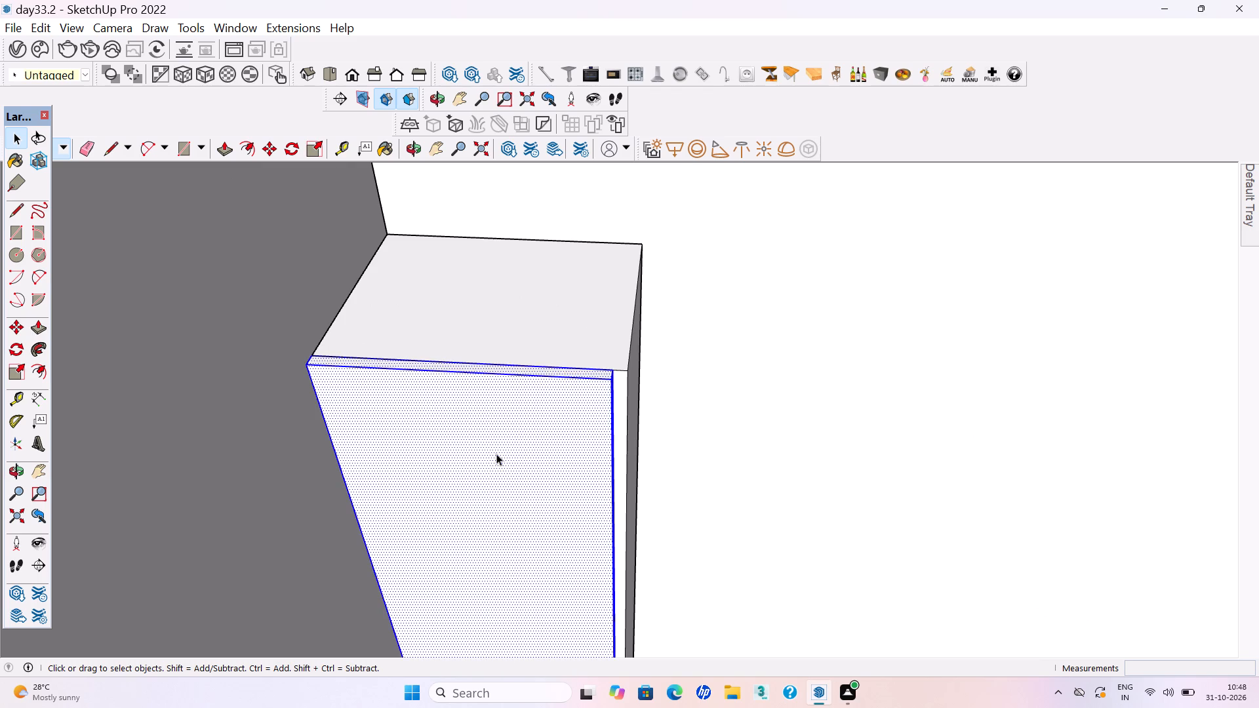
pyautogui.rightClick(496, 454)
pyautogui.click(548, 250)
pyautogui.scroll(-3, 525, 394)
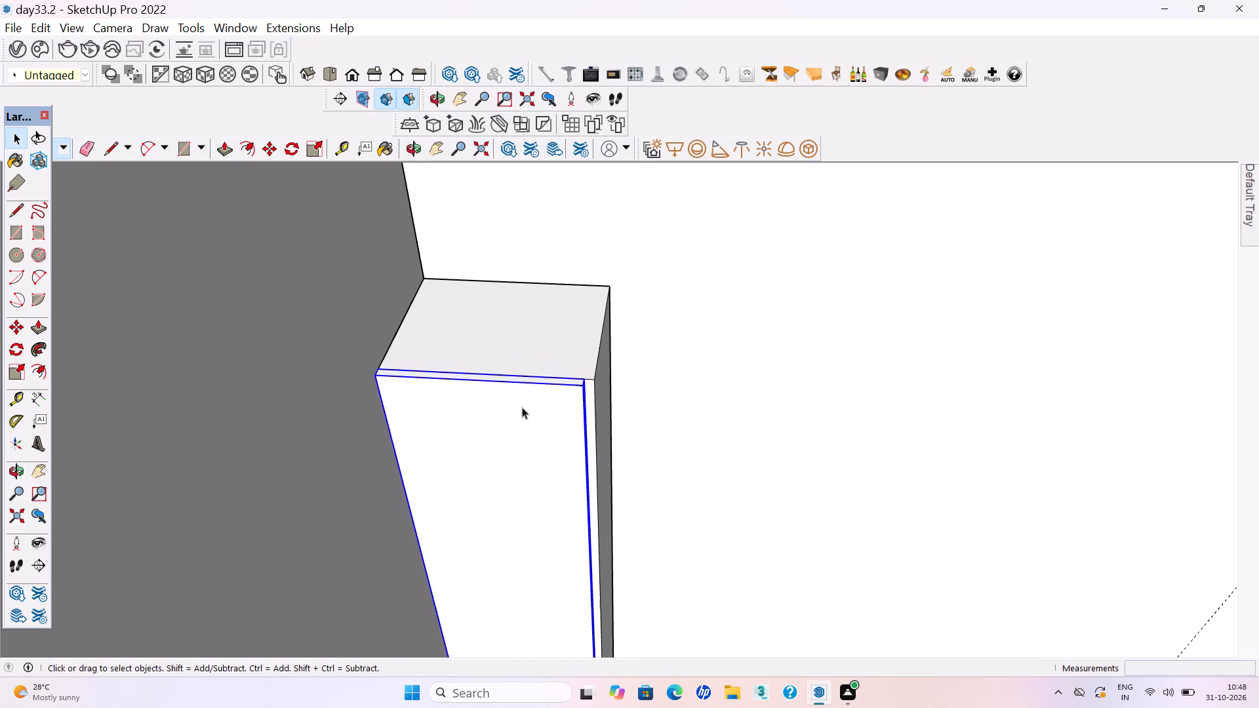
pyautogui.scroll(-15, 522, 407)
pyautogui.click(360, 353)
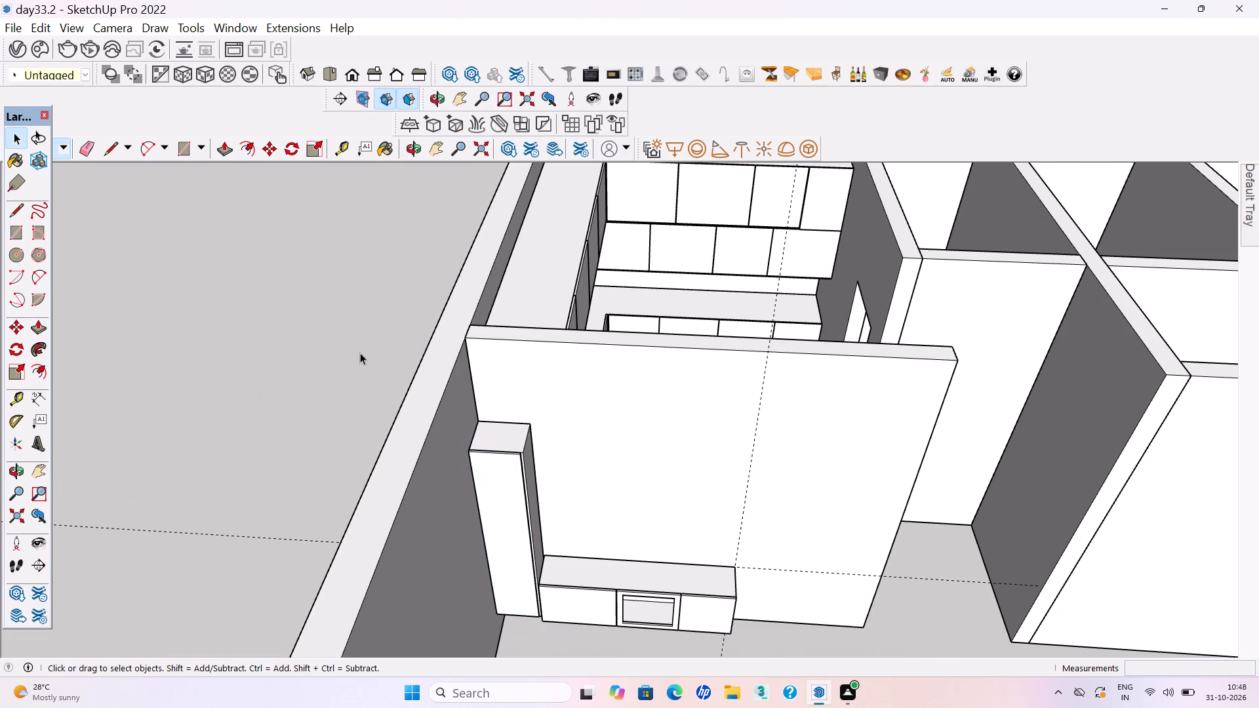
pyautogui.hotkey('ctrl', 's')
pyautogui.hotkey('ctrl', 's')
pyautogui.hotkey('ctrl', 's')
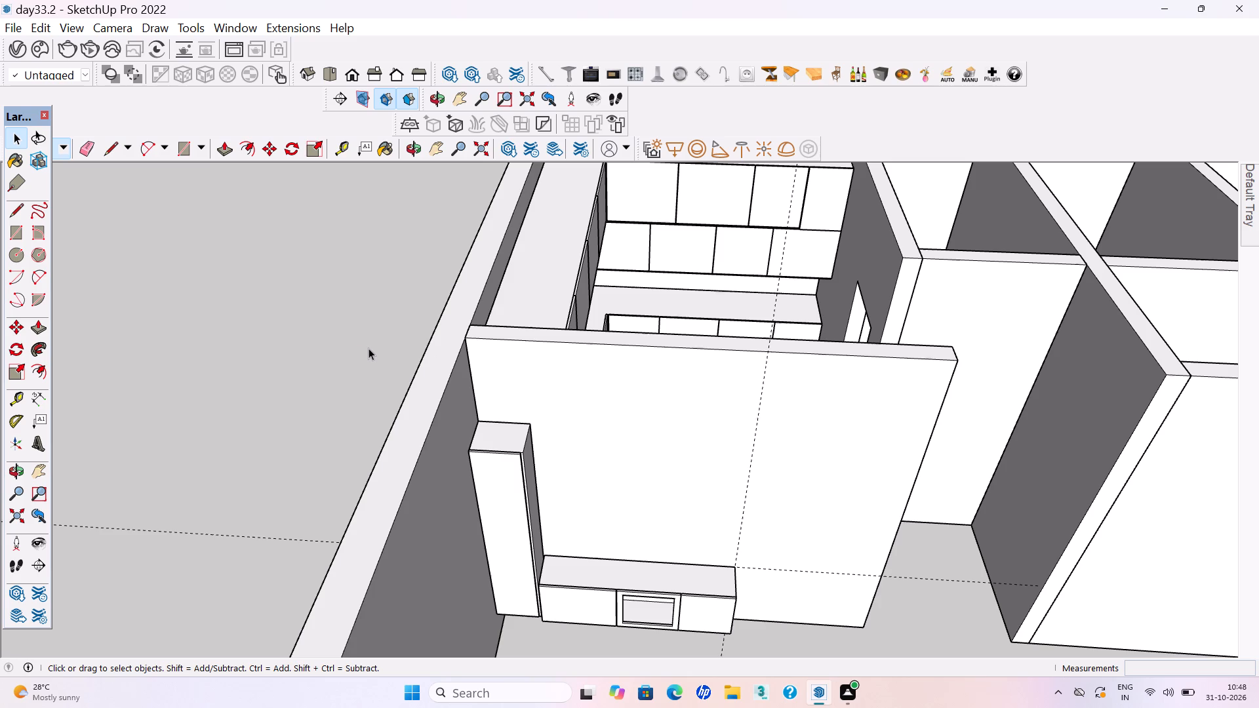
# Draw a rectangle about 3'4" high and 5' wide on the hall wall above the low cabinet, beside the tall unit.
pyautogui.scroll(-12, 513, 530)
pyautogui.click(423, 482)
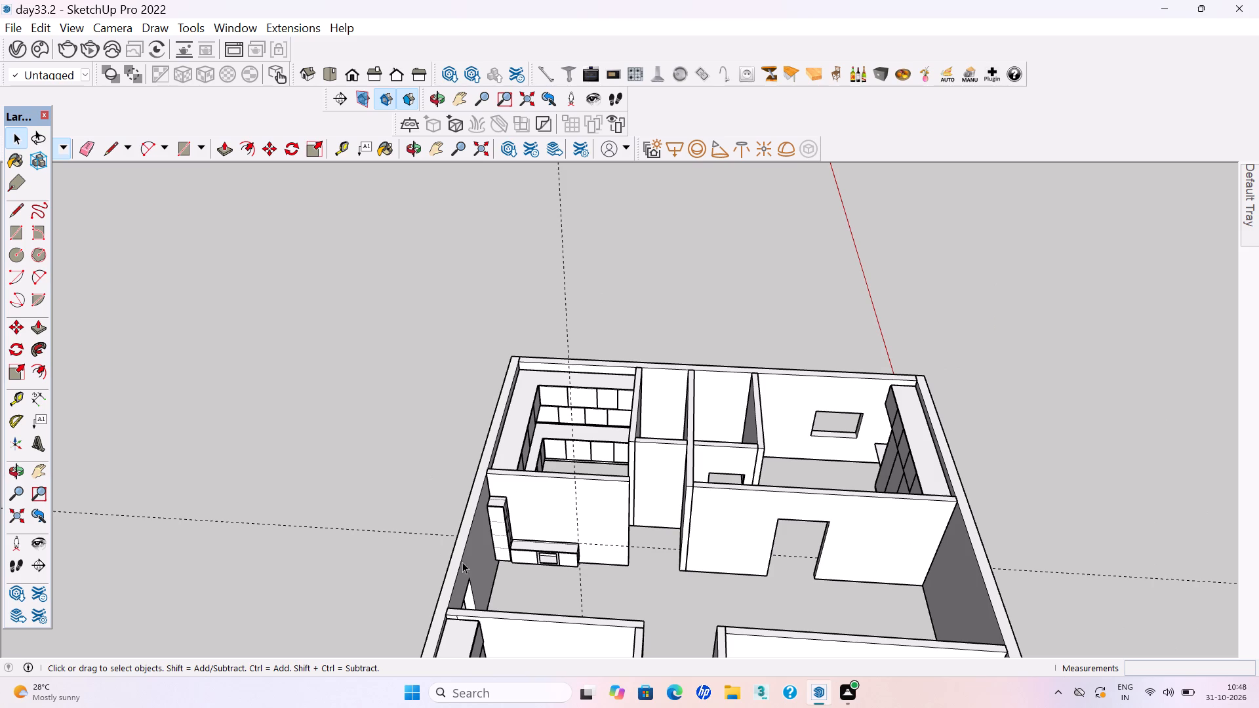
pyautogui.scroll(12, 523, 512)
pyautogui.moveTo(602, 581); pyautogui.dragTo(590, 522, button='middle')
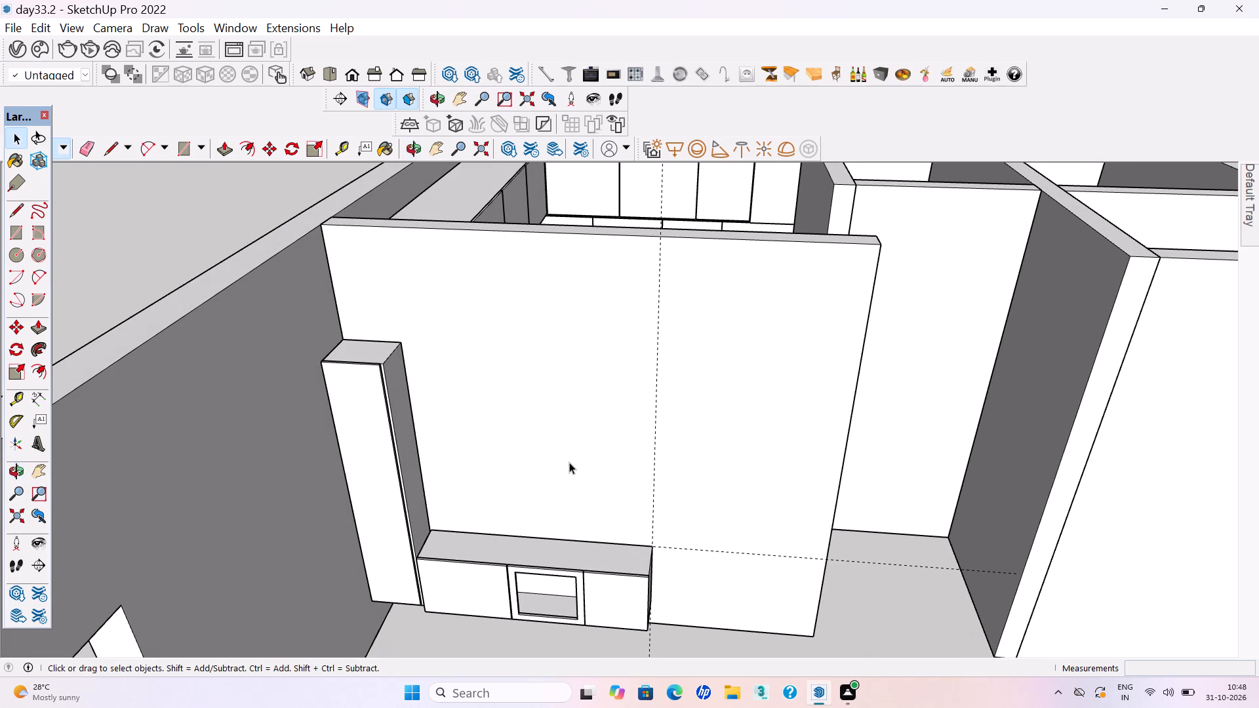
pyautogui.press('h')
pyautogui.moveTo(570, 467); pyautogui.dragTo(579, 525)
pyautogui.press('r')
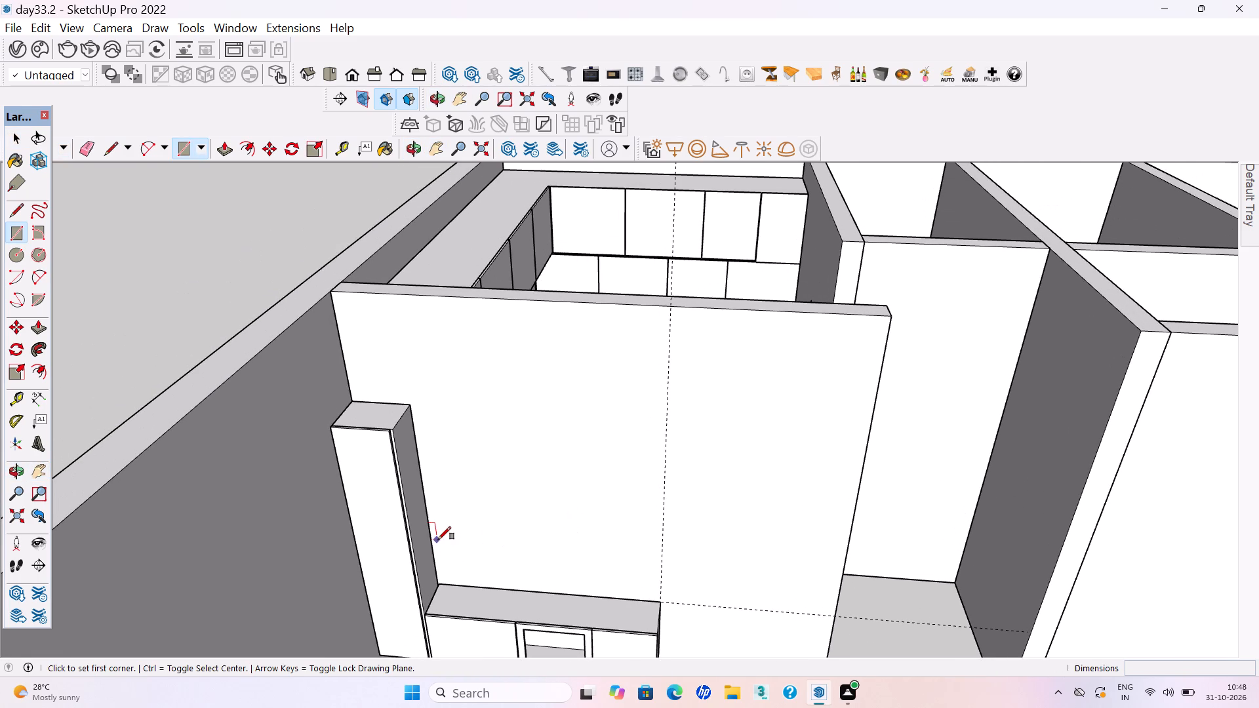
pyautogui.click(439, 537)
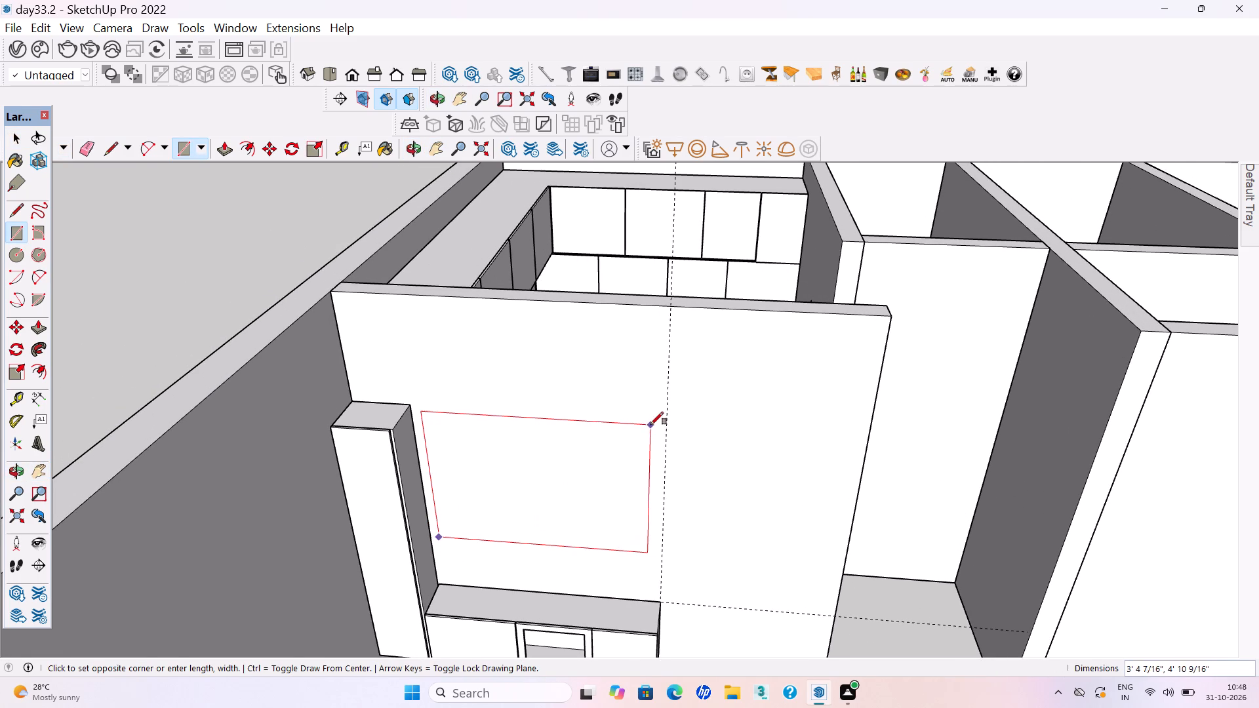
pyautogui.click(660, 425)
# Make the wall rectangle a group, extrude it 18 mm into a panel, and save the model.
pyautogui.press('space')
pyautogui.doubleClick(560, 502)
pyautogui.rightClick(560, 502)
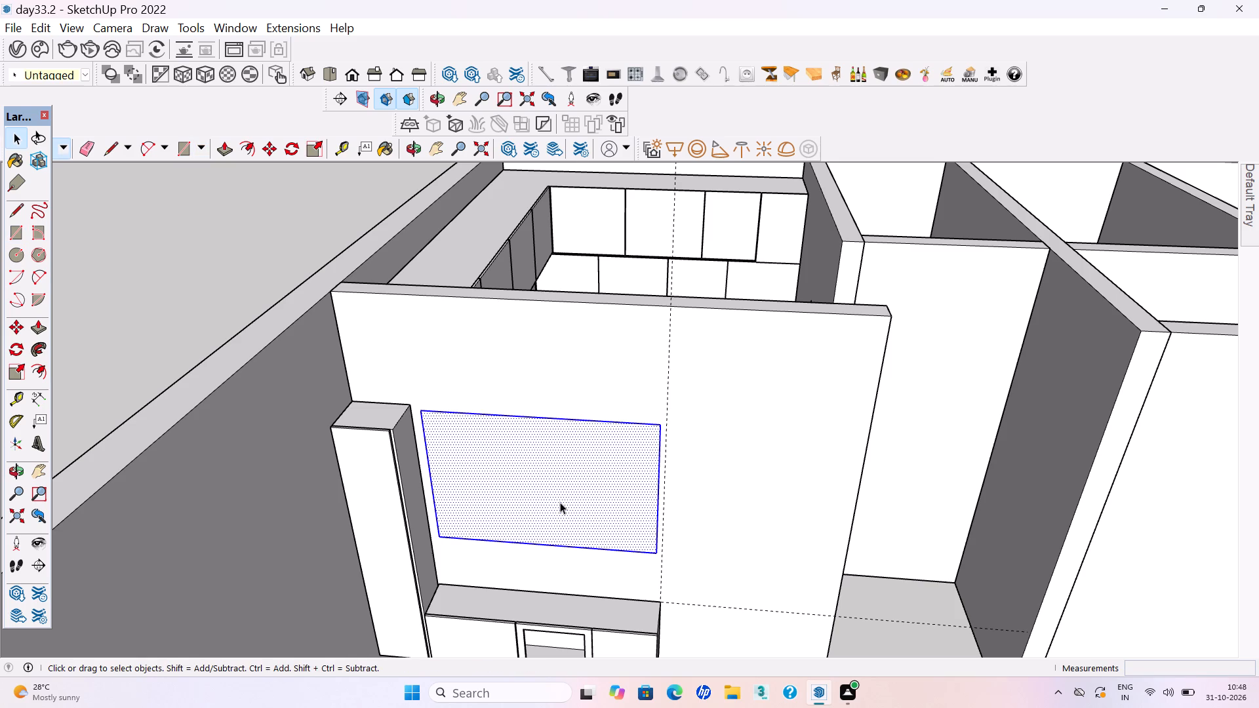
pyautogui.click(621, 316)
pyautogui.doubleClick(593, 521)
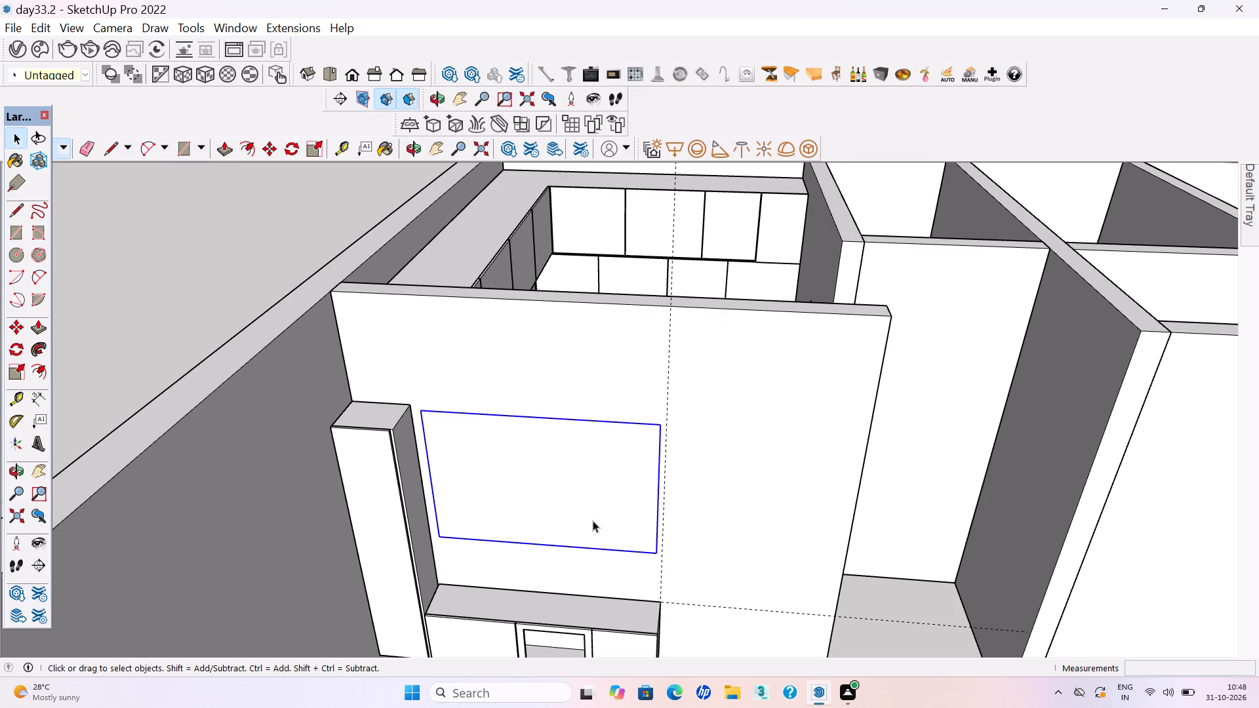
pyautogui.press('p')
pyautogui.click(585, 501)
pyautogui.write('18mm')
pyautogui.press('Return')
pyautogui.press('space')
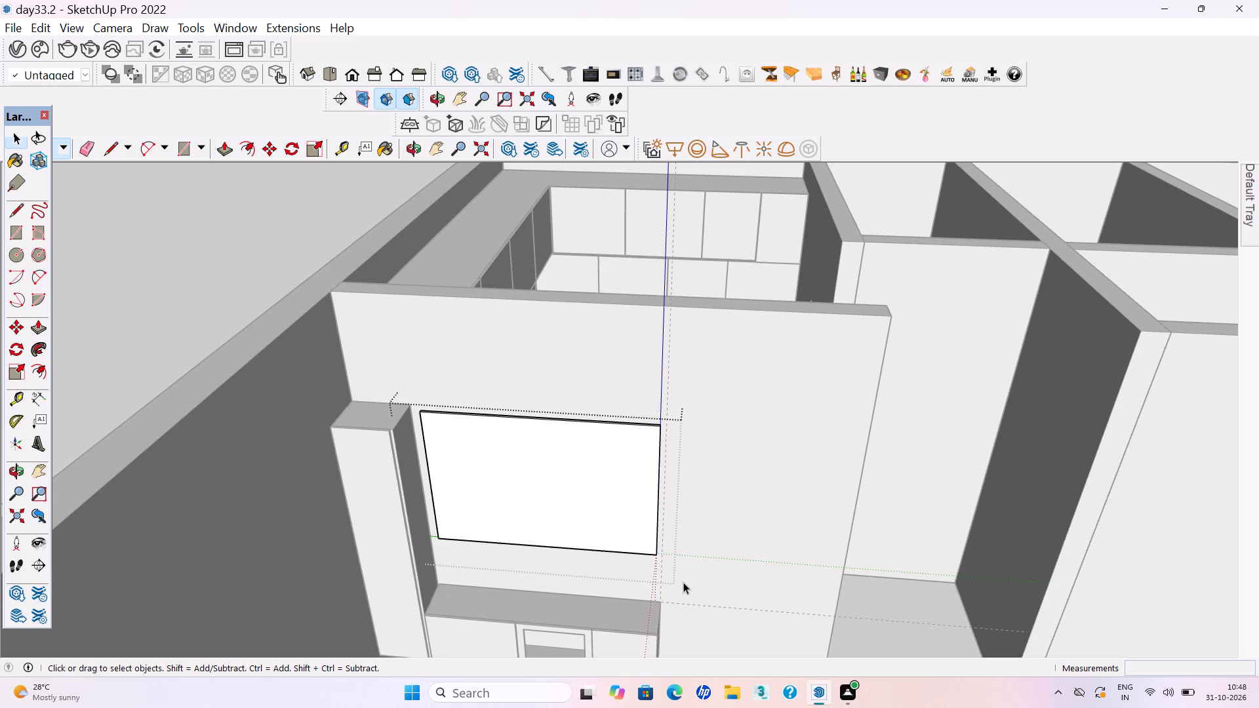
pyautogui.scroll(-8, 683, 582)
pyautogui.click(311, 391)
pyautogui.hotkey('ctrl', 's')
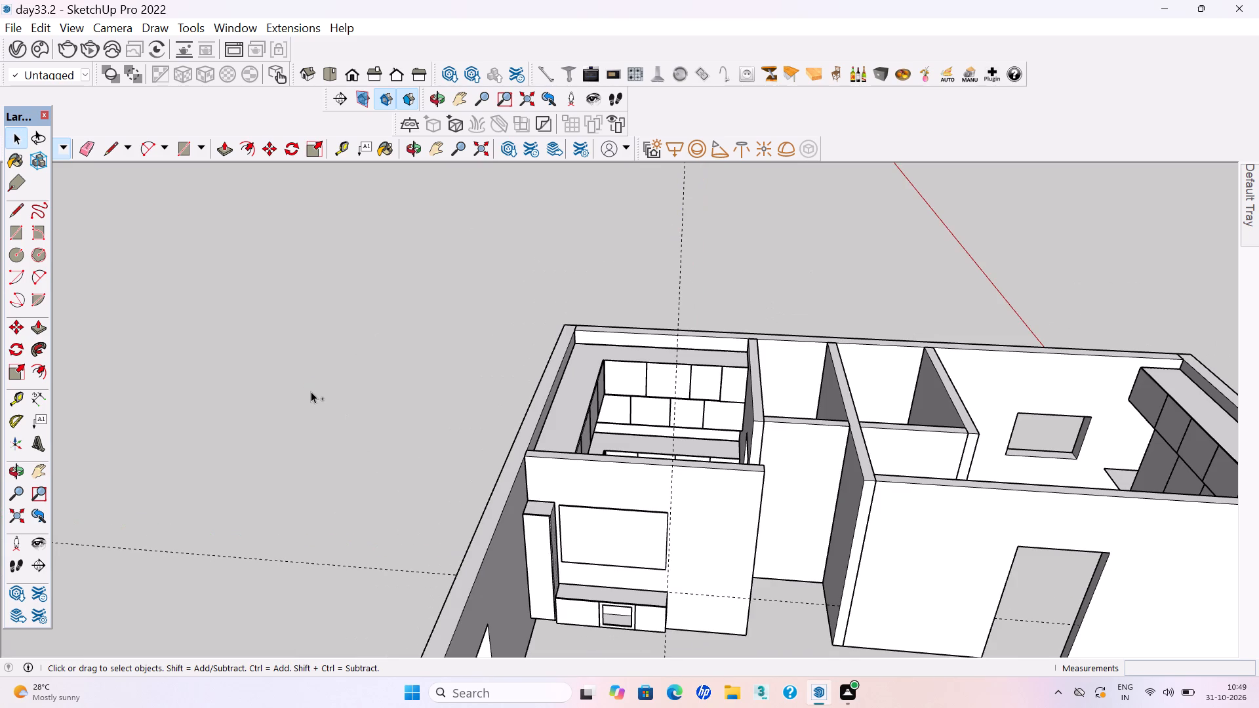
# Delete the three remaining dashed construction guides that run through and around the house, and save the model.
pyautogui.hotkey('ctrl', 's')
pyautogui.hotkey('ctrl', 's')
pyautogui.scroll(-5, 357, 465)
pyautogui.moveTo(332, 561); pyautogui.dragTo(489, 623, button='middle')
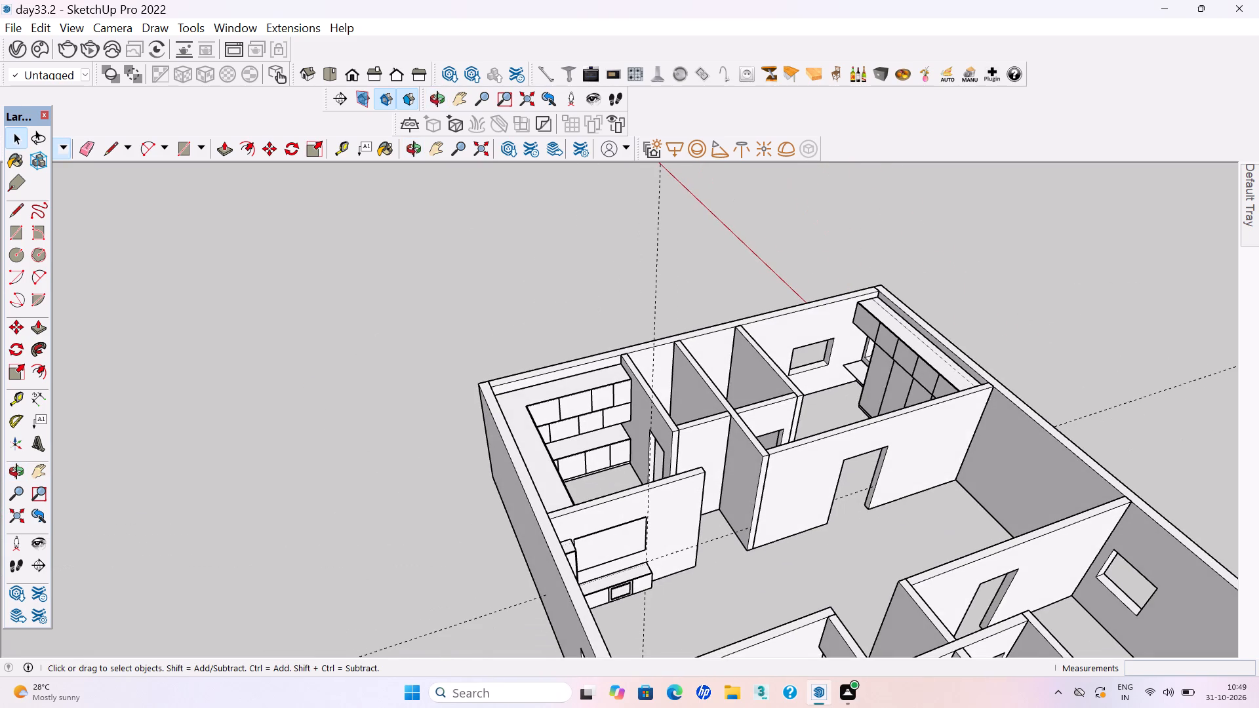
pyautogui.moveTo(492, 649); pyautogui.dragTo(452, 553)
pyautogui.press('Delete')
pyautogui.scroll(-5, 466, 595)
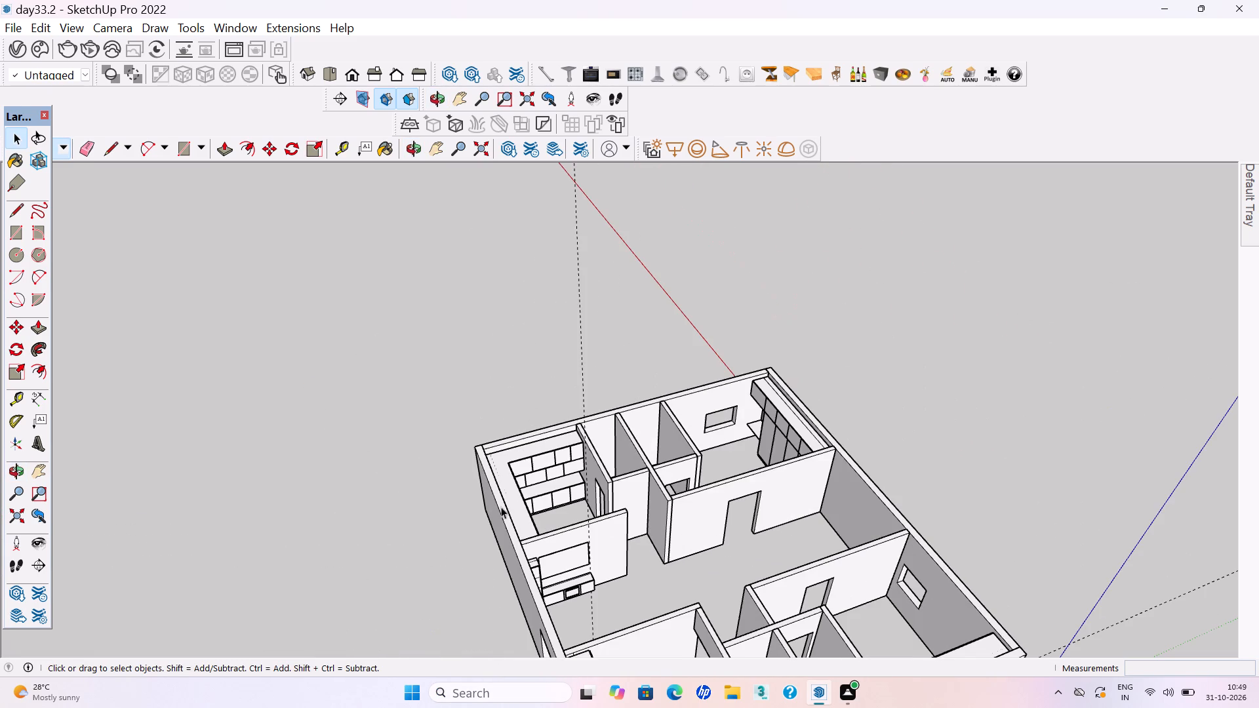
pyautogui.moveTo(690, 344); pyautogui.dragTo(498, 239)
pyautogui.press('Delete')
pyautogui.scroll(-10, 498, 298)
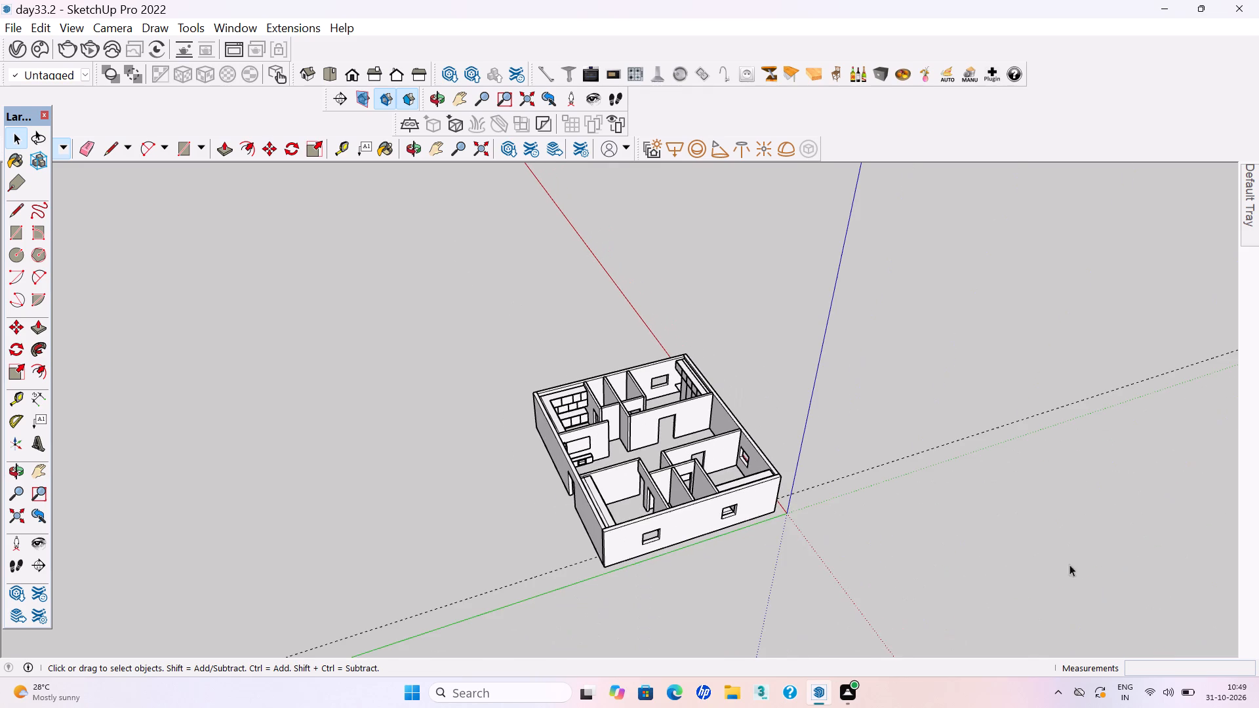
pyautogui.moveTo(1079, 526); pyautogui.dragTo(945, 334)
pyautogui.press('Delete')
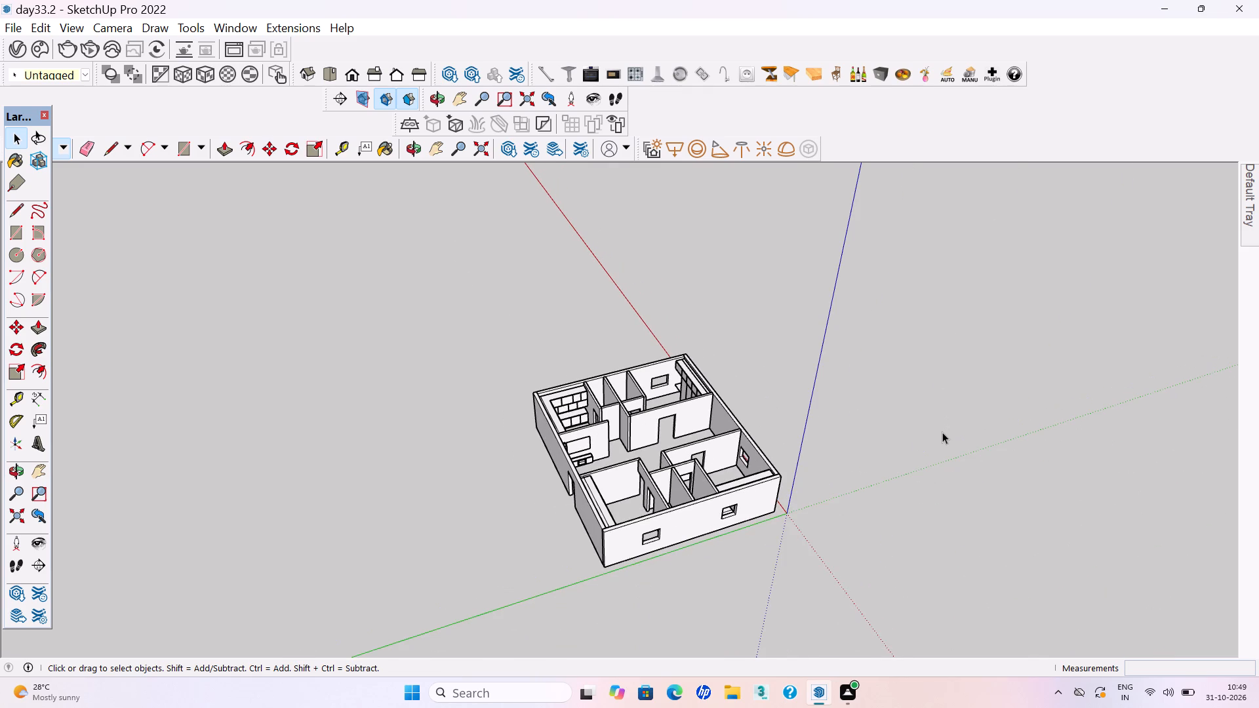
pyautogui.hotkey('ctrl', 's')
pyautogui.hotkey('ctrl', 's')
pyautogui.hotkey('ctrl', 's')
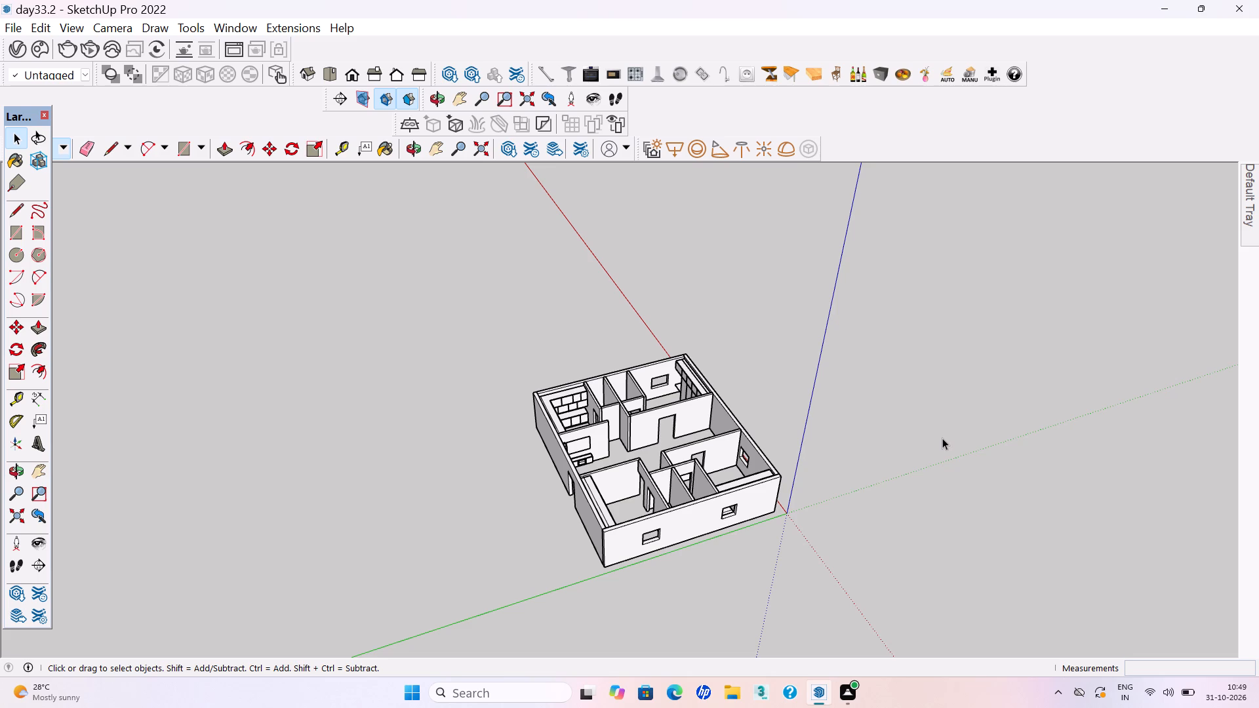
# Examine the whole furnished house from above, including the kitchen, the hall's TV wall and the bedroom wardrobe.
pyautogui.scroll(-1, 551, 530)
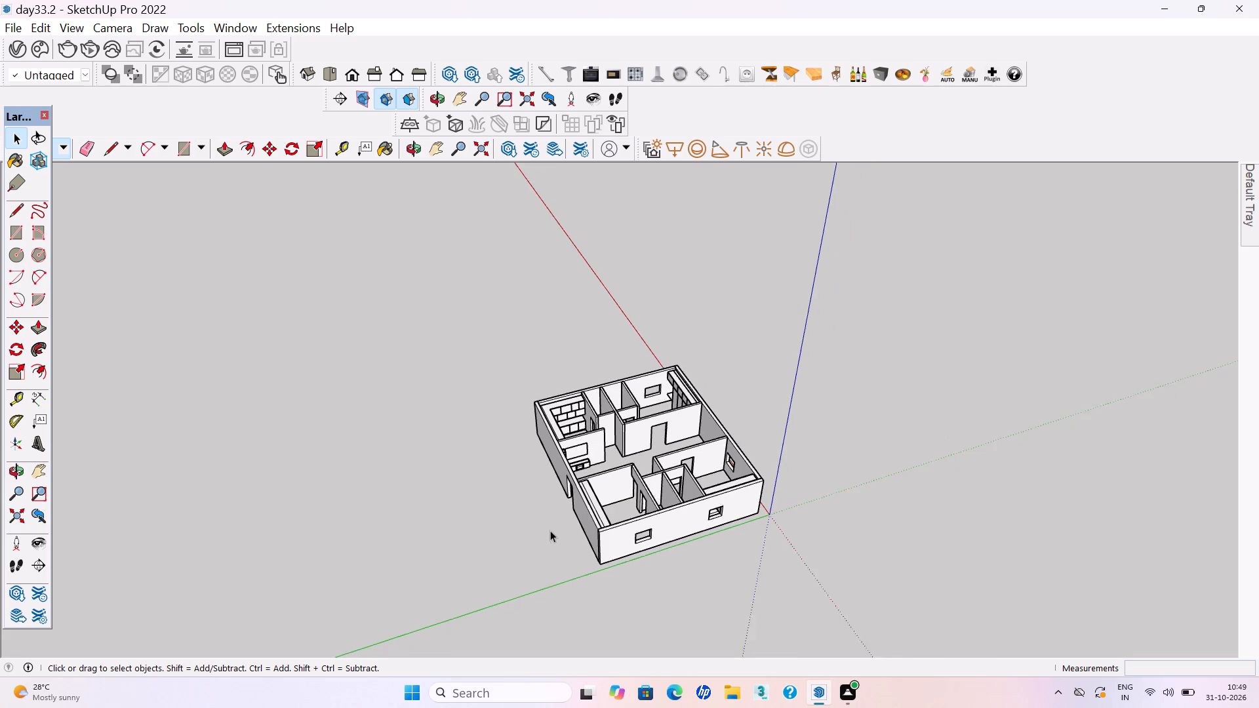
pyautogui.scroll(-1, 550, 530)
pyautogui.moveTo(742, 566); pyautogui.dragTo(641, 578, button='middle')
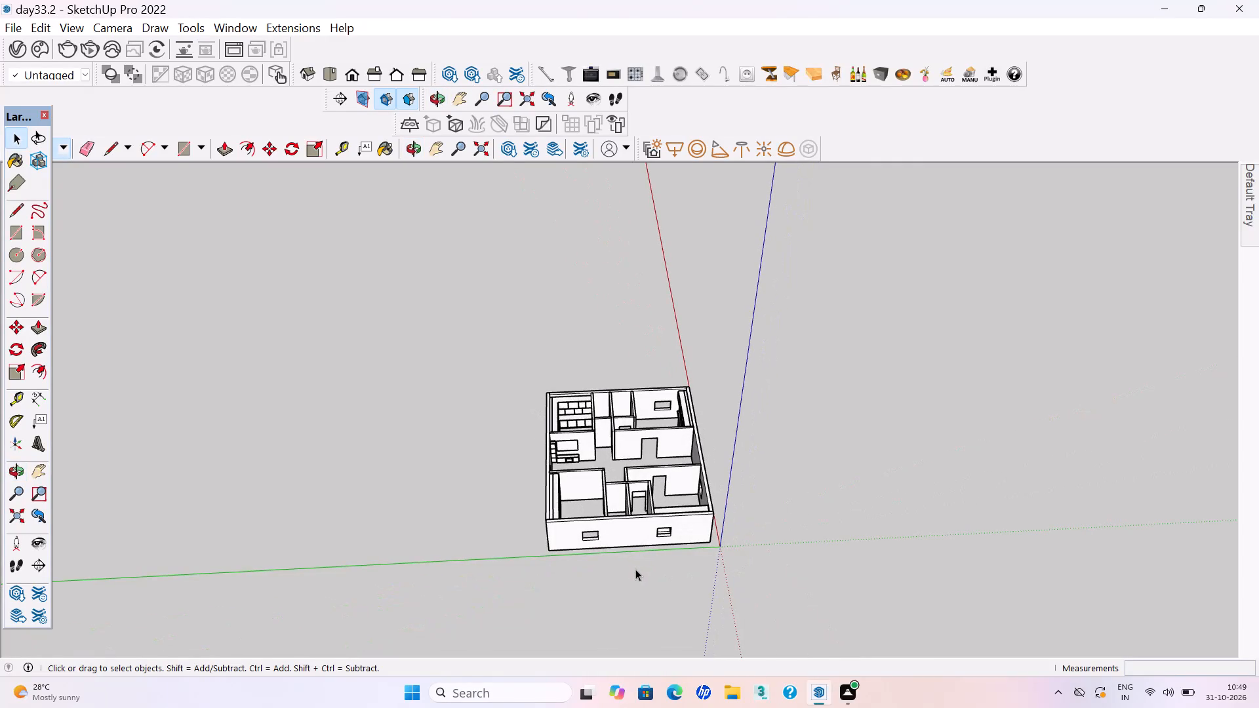
pyautogui.scroll(3, 635, 569)
pyautogui.scroll(7, 641, 357)
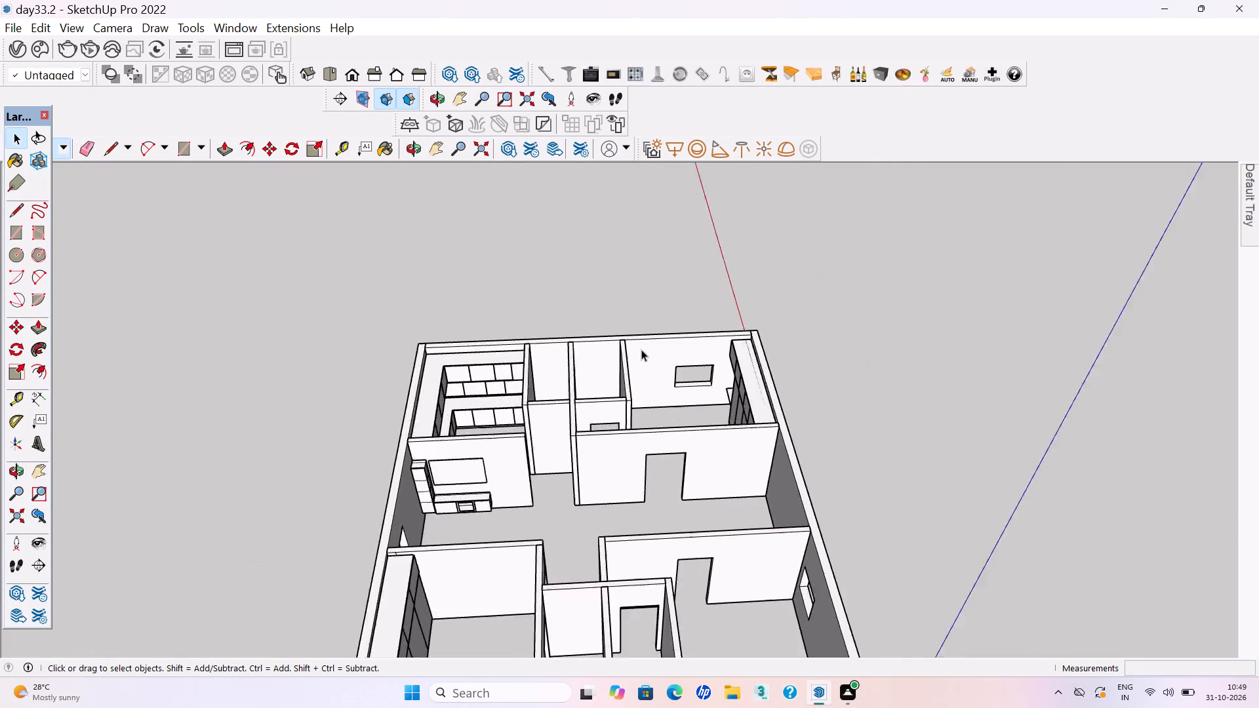
pyautogui.scroll(5, 641, 349)
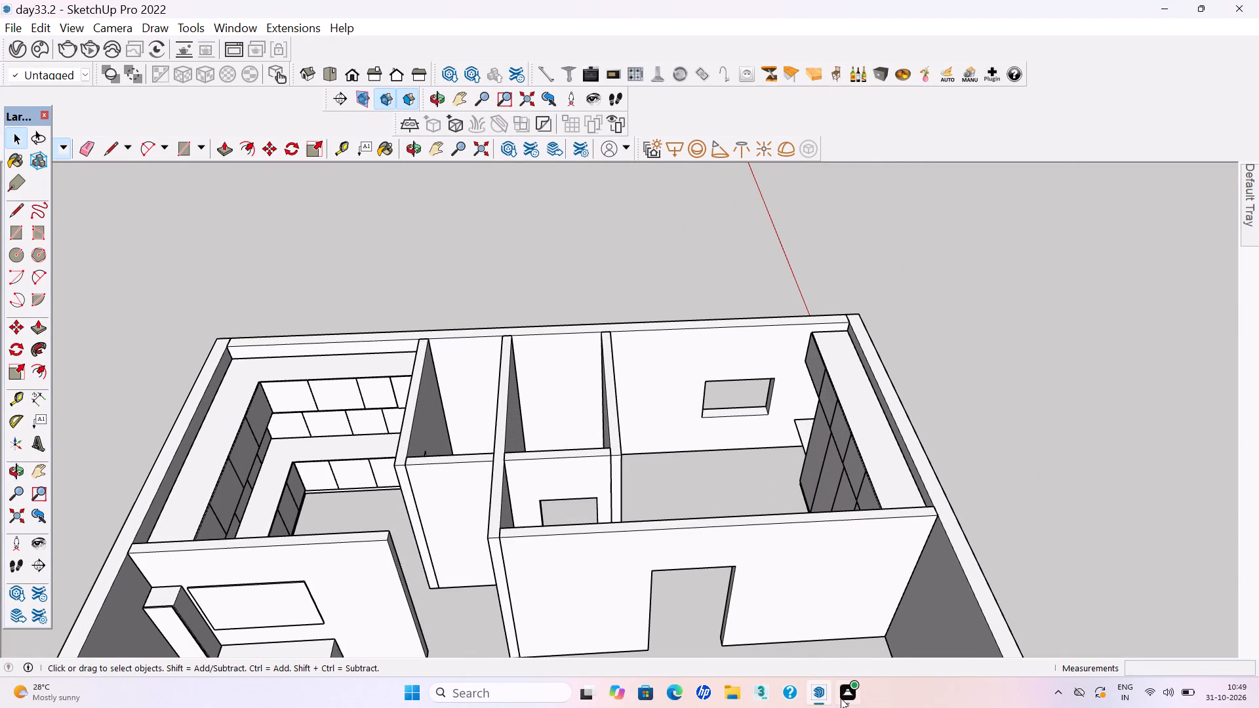
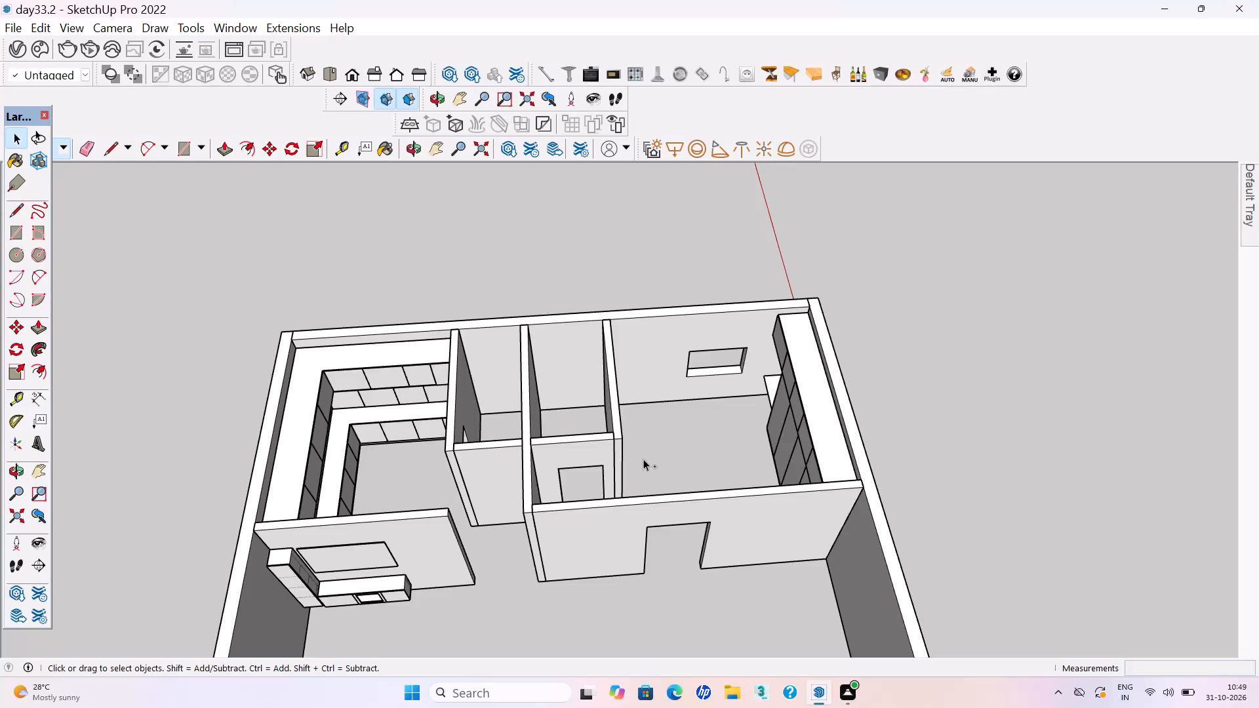
# Save the model and examine the hall's blank outer end wall between the two bedroom walls.
pyautogui.hotkey('ctrl', 's')
pyautogui.scroll(-3, 616, 374)
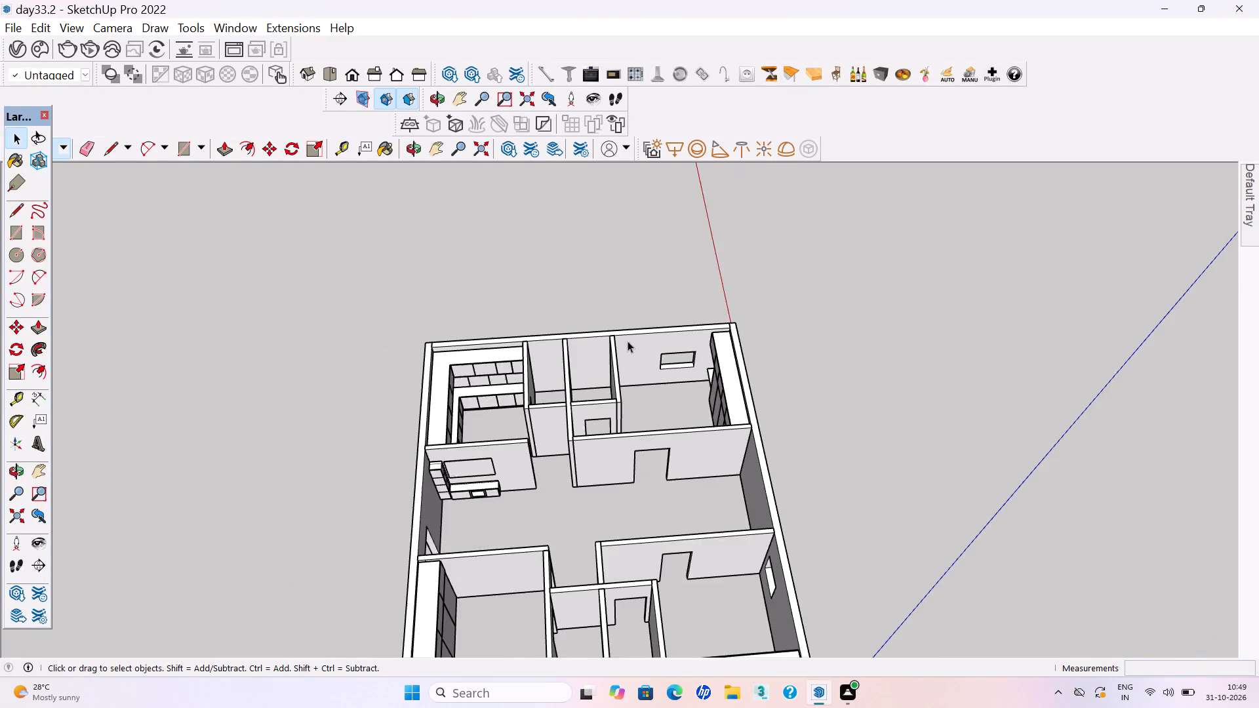
pyautogui.scroll(-6, 628, 341)
pyautogui.moveTo(653, 458); pyautogui.dragTo(1219, 448, button='middle')
pyautogui.moveTo(1216, 429); pyautogui.dragTo(1183, 397, button='middle')
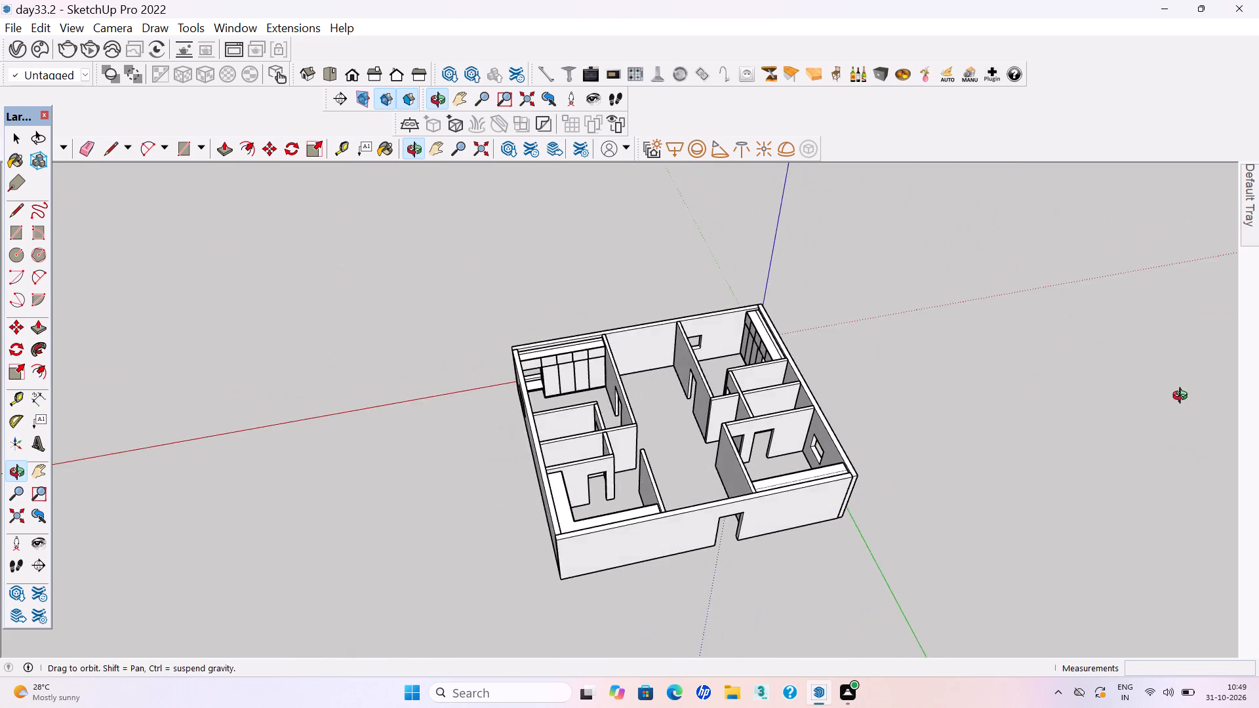
pyautogui.moveTo(1183, 397); pyautogui.dragTo(1149, 380, button='middle')
pyautogui.scroll(4, 849, 304)
pyautogui.scroll(4, 738, 370)
pyautogui.scroll(7, 555, 372)
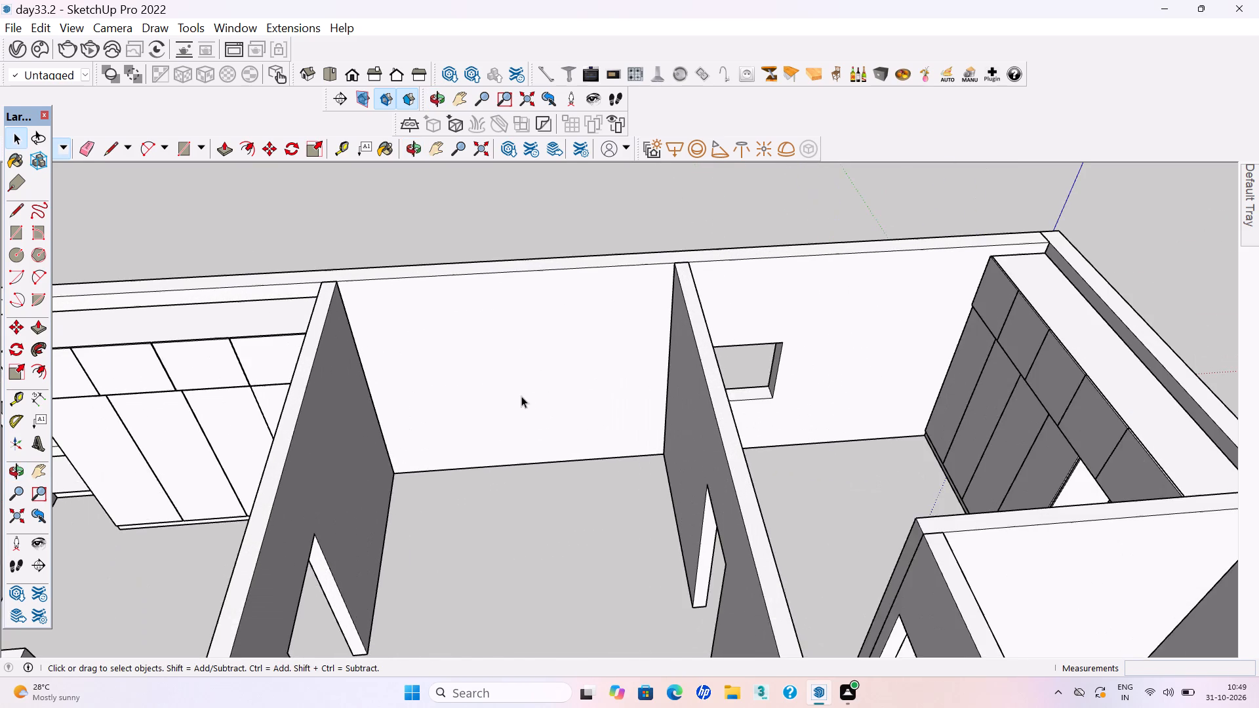
pyautogui.moveTo(521, 400); pyautogui.dragTo(517, 427, button='middle')
pyautogui.press('h')
pyautogui.moveTo(522, 660); pyautogui.dragTo(521, 505)
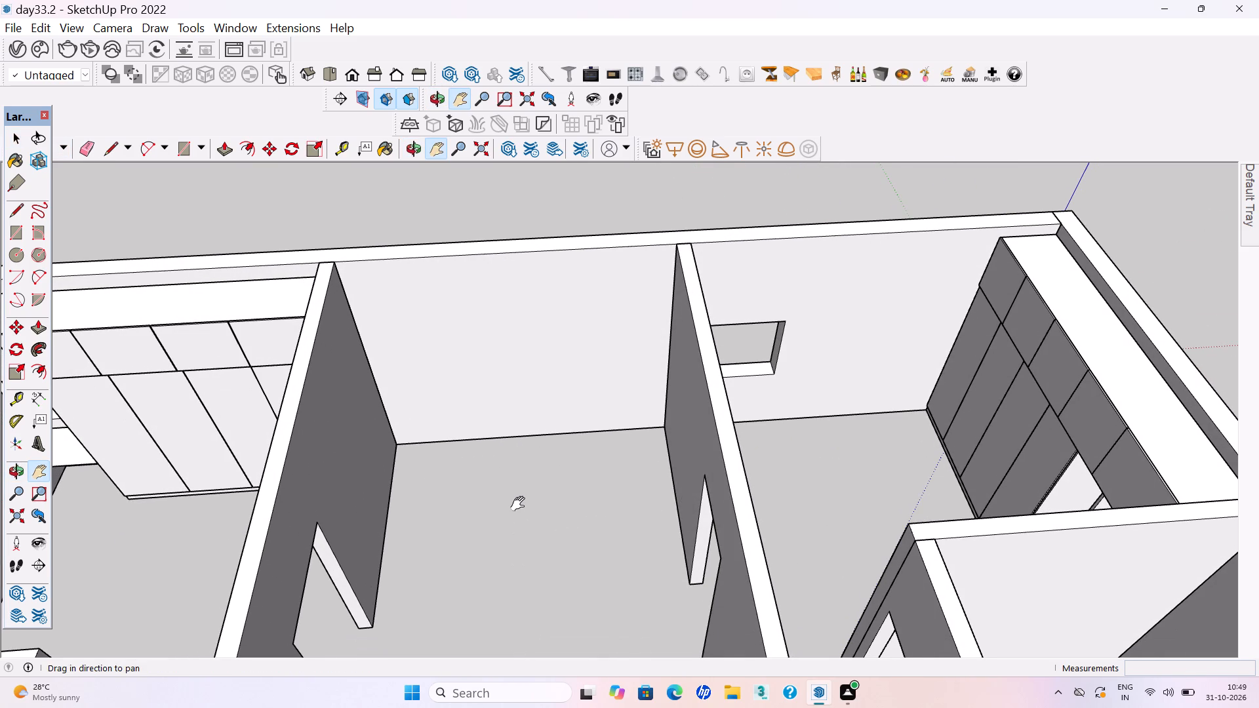
pyautogui.press('Return')
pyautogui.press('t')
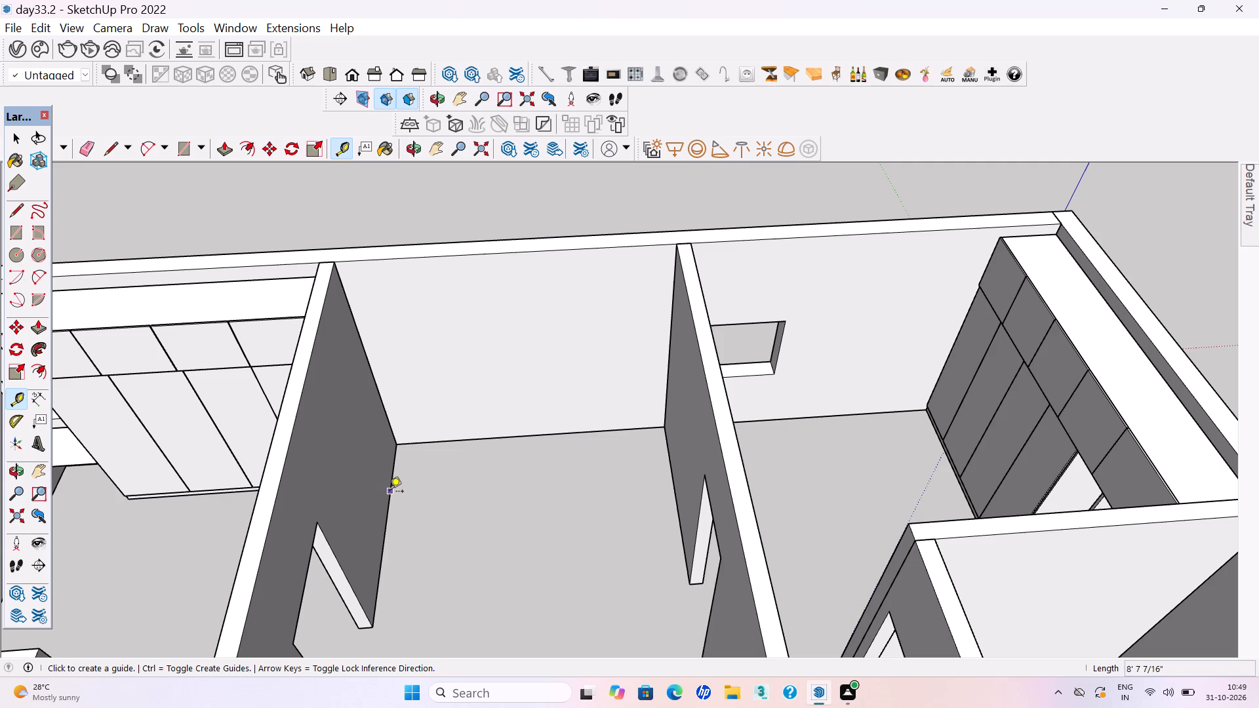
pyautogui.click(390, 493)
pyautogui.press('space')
# Place floor guides beside the hall's bedroom doorway, about 6'7" from the outer end wall and 2' from the doorway wall.
pyautogui.scroll(-3, 472, 469)
pyautogui.moveTo(729, 447); pyautogui.dragTo(457, 480, button='middle')
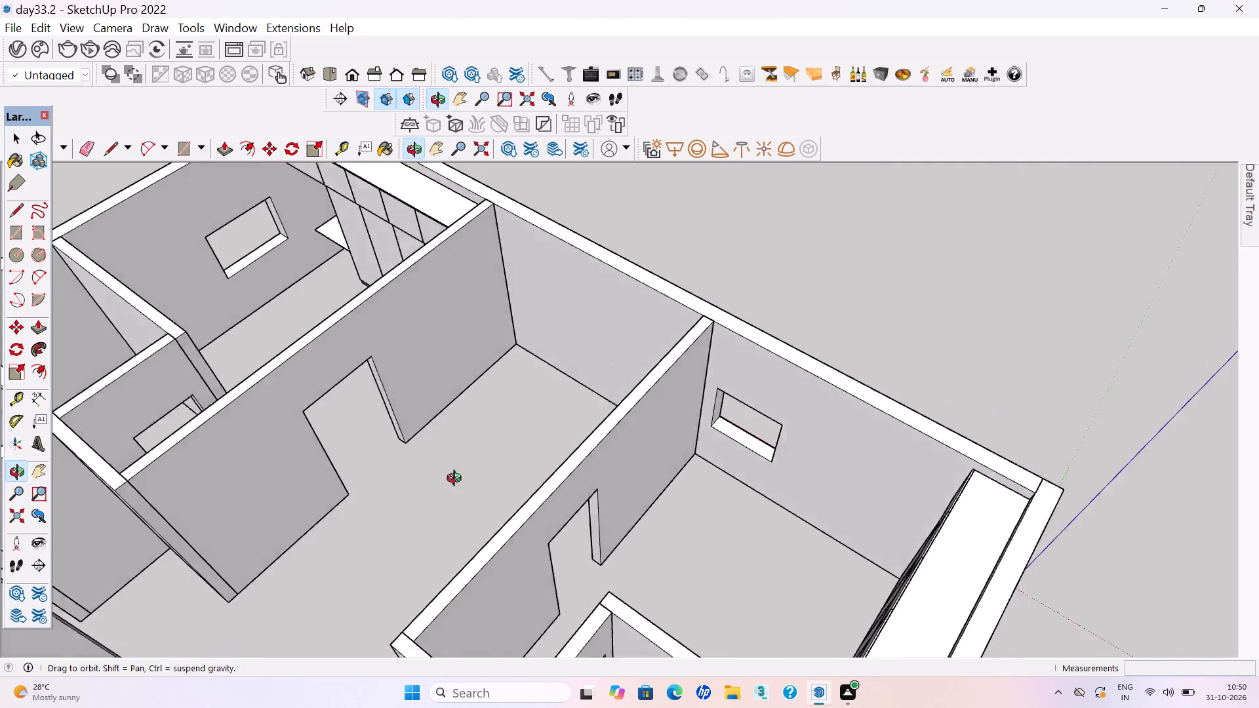
pyautogui.moveTo(457, 480); pyautogui.dragTo(337, 487, button='middle')
pyautogui.press('h')
pyautogui.moveTo(480, 398); pyautogui.dragTo(601, 583)
pyautogui.moveTo(639, 572); pyautogui.dragTo(545, 571, button='middle')
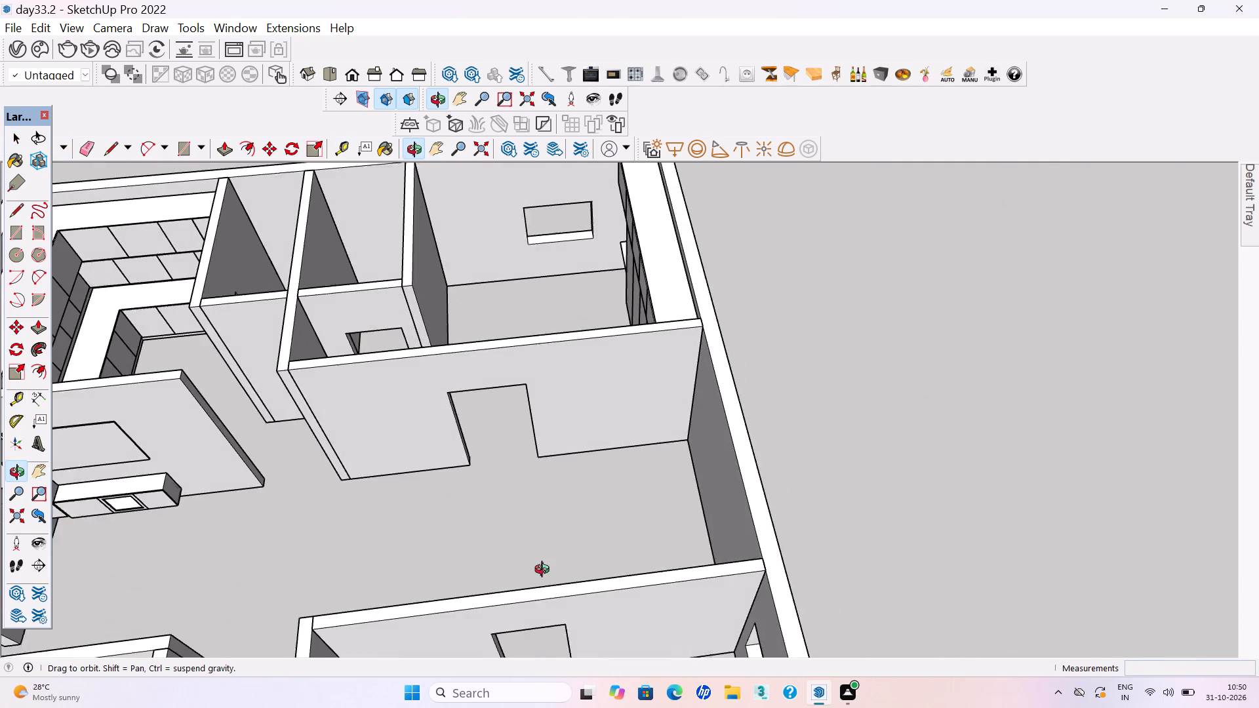
pyautogui.moveTo(545, 571); pyautogui.dragTo(544, 571, button='middle')
pyautogui.scroll(6, 533, 417)
pyautogui.moveTo(717, 620); pyautogui.dragTo(711, 657)
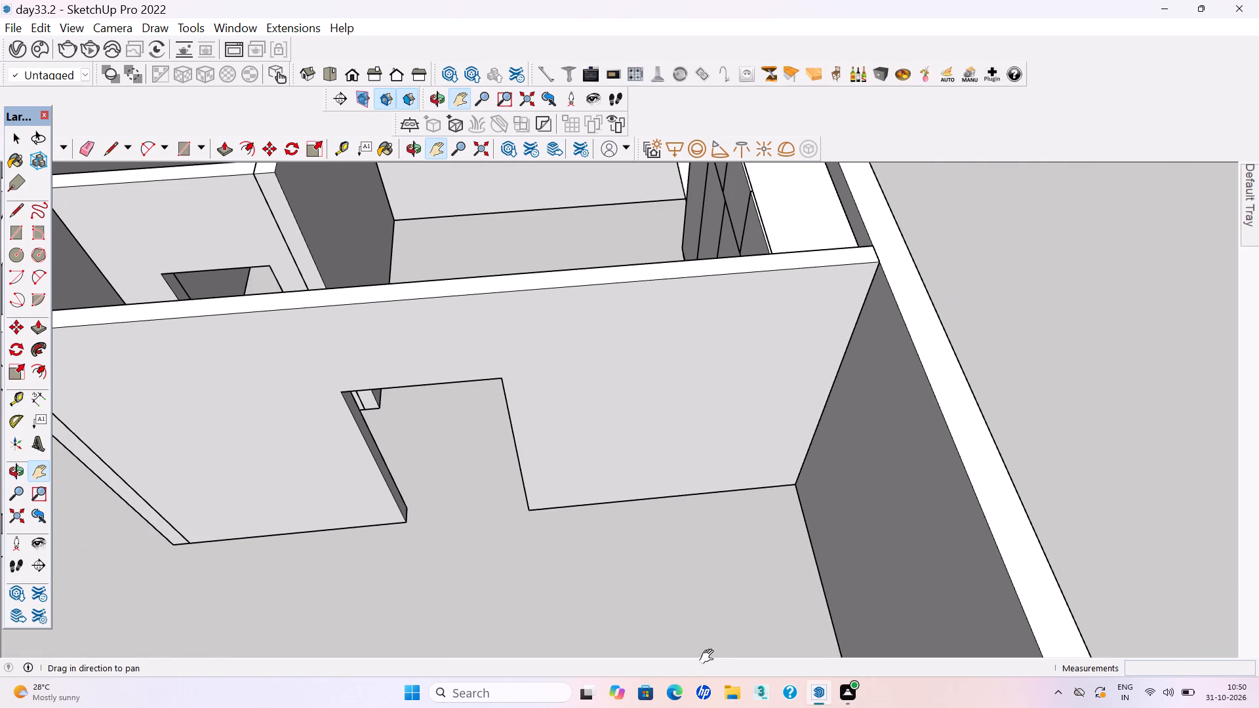
pyautogui.press('t')
pyautogui.click(819, 586)
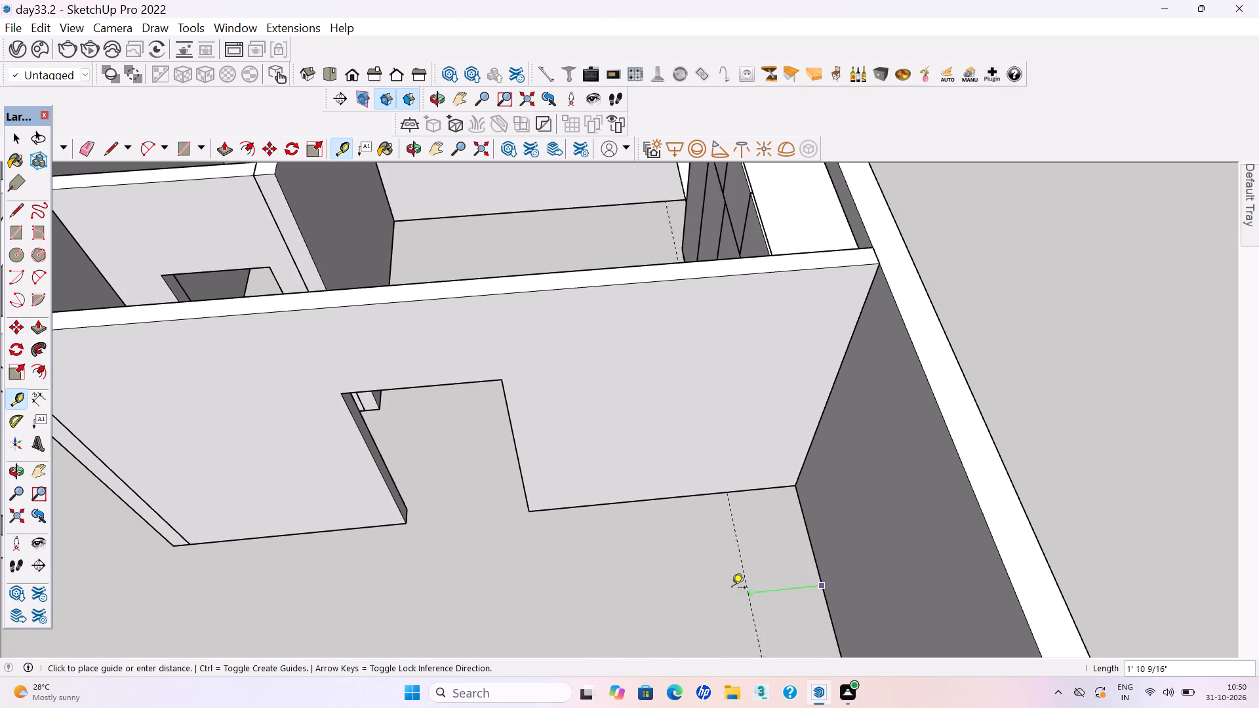
pyautogui.click(601, 576)
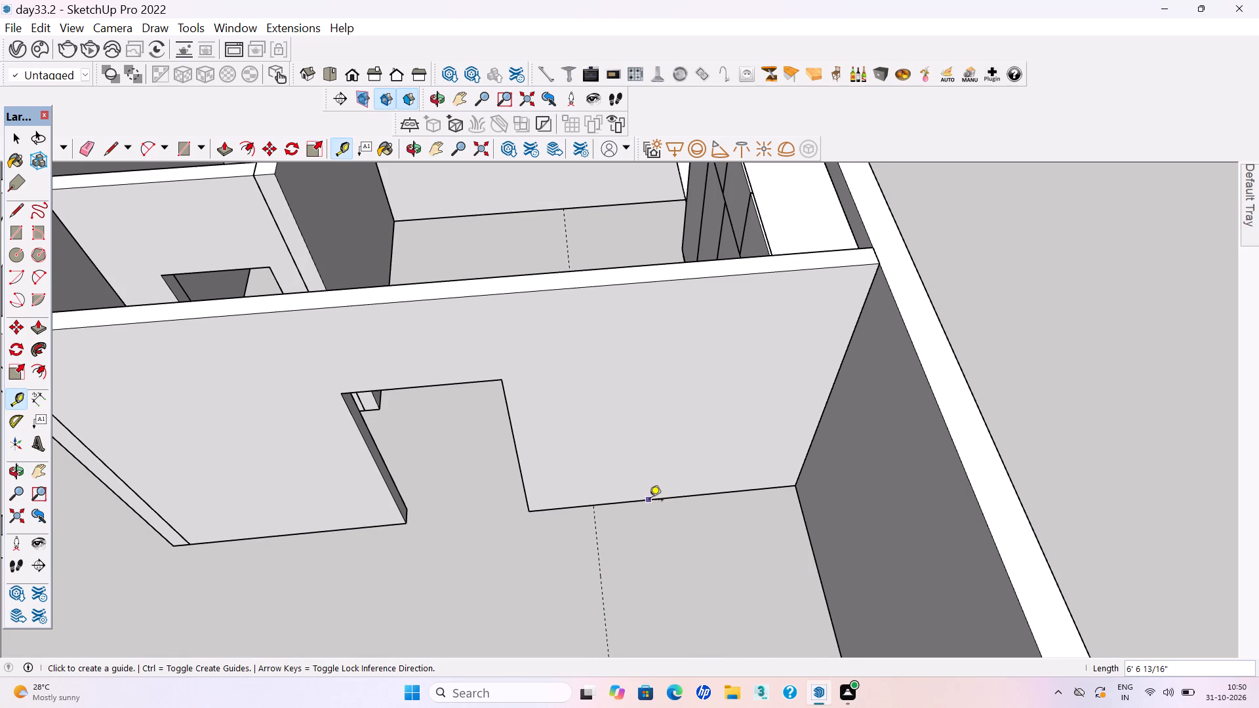
pyautogui.click(649, 500)
pyautogui.write("2'")
pyautogui.press('Return')
# Draw a rectangle about 6'7" by 2' on the hall floor between the guides and the corner, and make it a group.
pyautogui.press('space')
pyautogui.write('r')
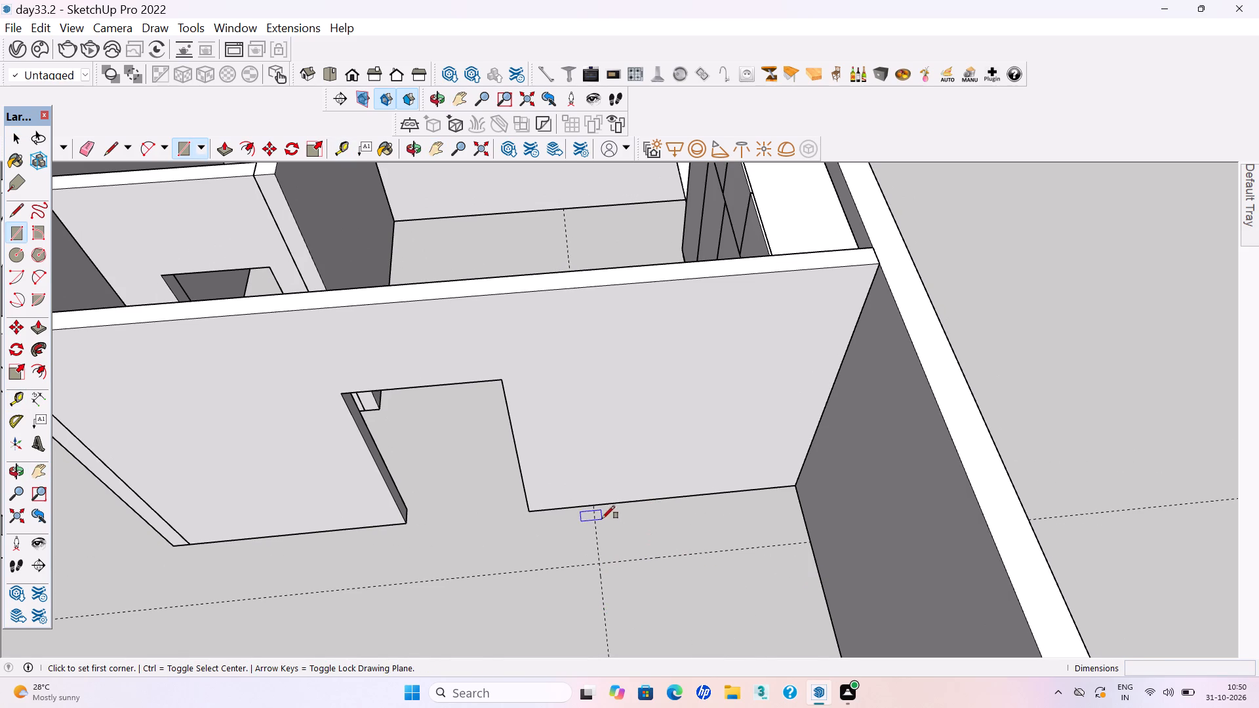
pyautogui.click(593, 508)
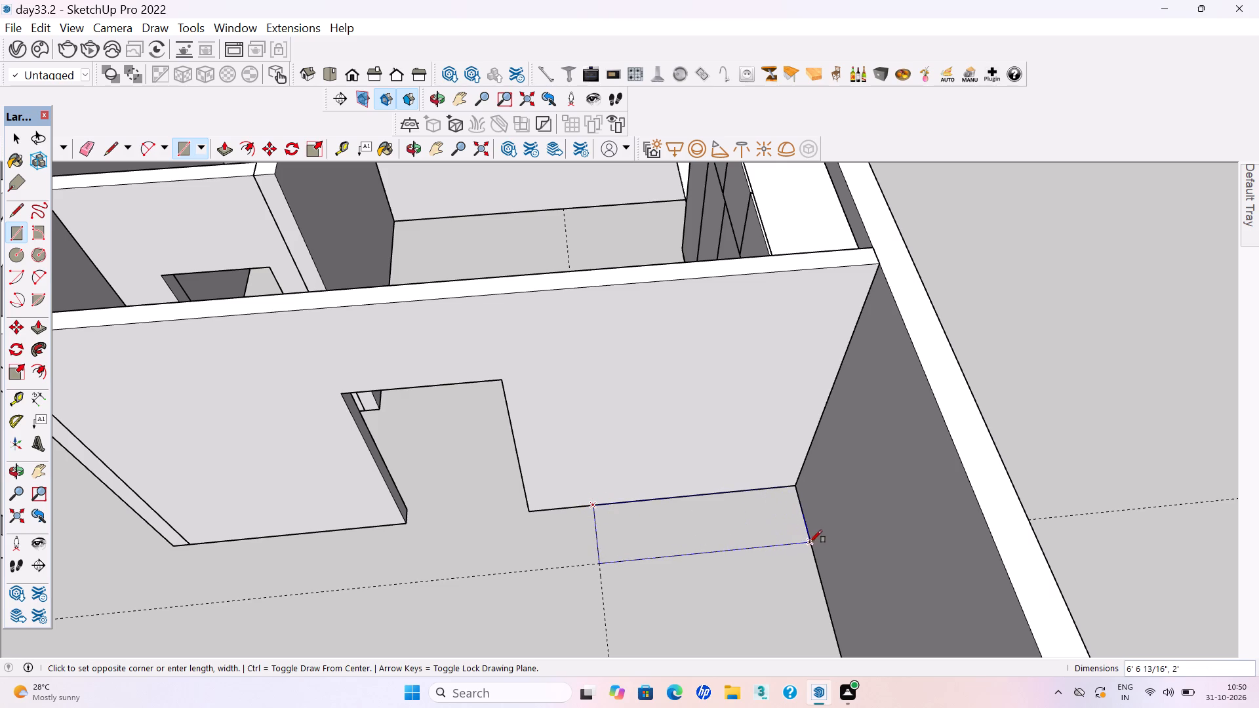
pyautogui.click(812, 542)
pyautogui.press('space')
pyautogui.doubleClick(725, 536)
pyautogui.rightClick(725, 536)
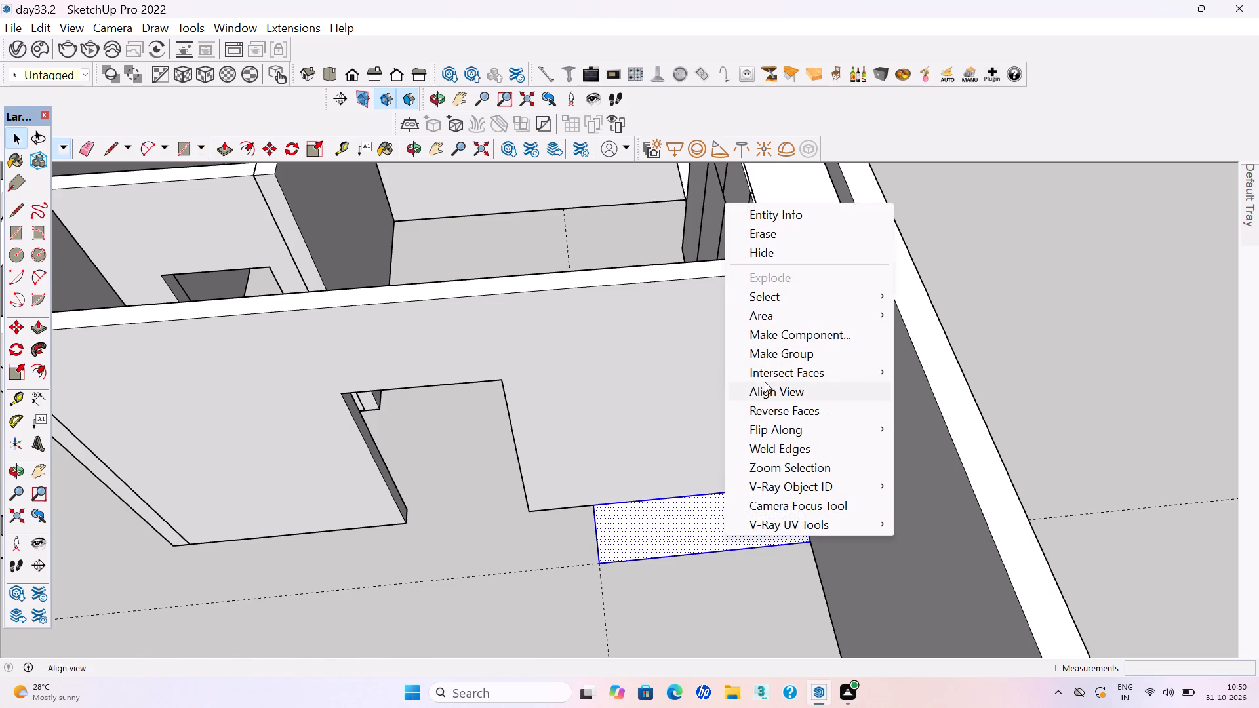
pyautogui.click(775, 359)
# Extrude the floor rectangle 3" into a plinth and save the model.
pyautogui.doubleClick(720, 532)
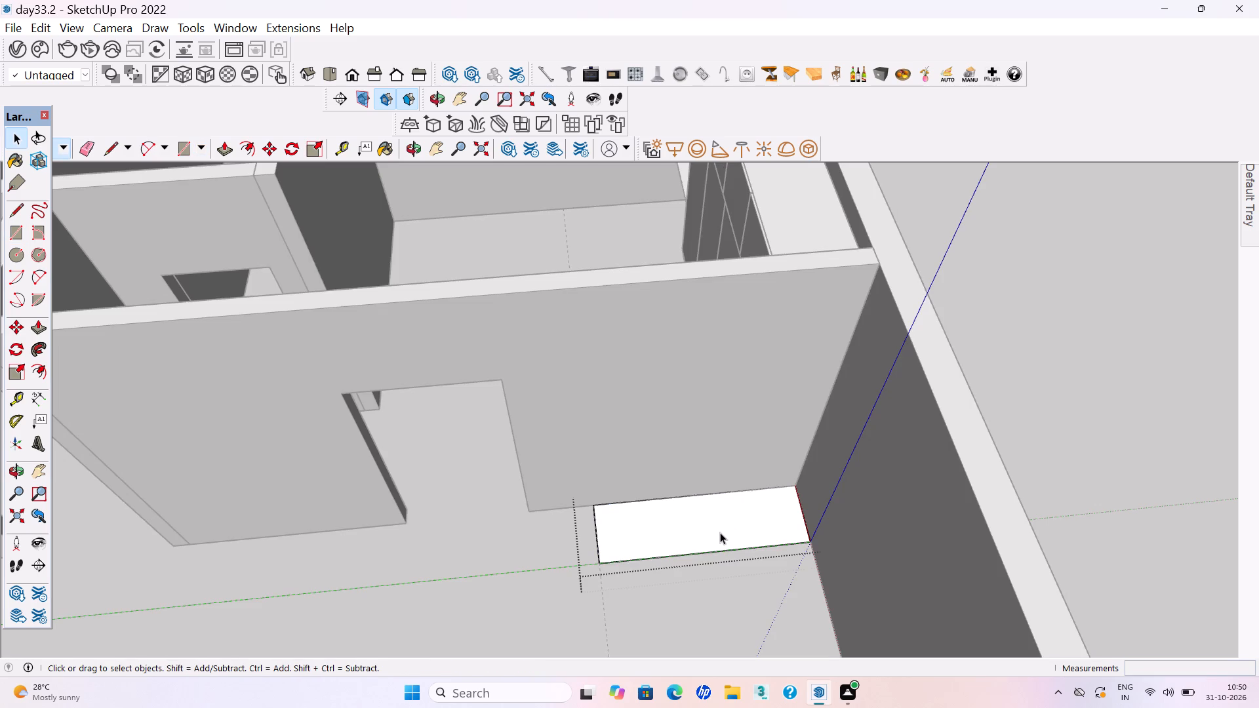
pyautogui.press('p')
pyautogui.click(720, 532)
pyautogui.write('3"')
pyautogui.press('Return')
pyautogui.press('space')
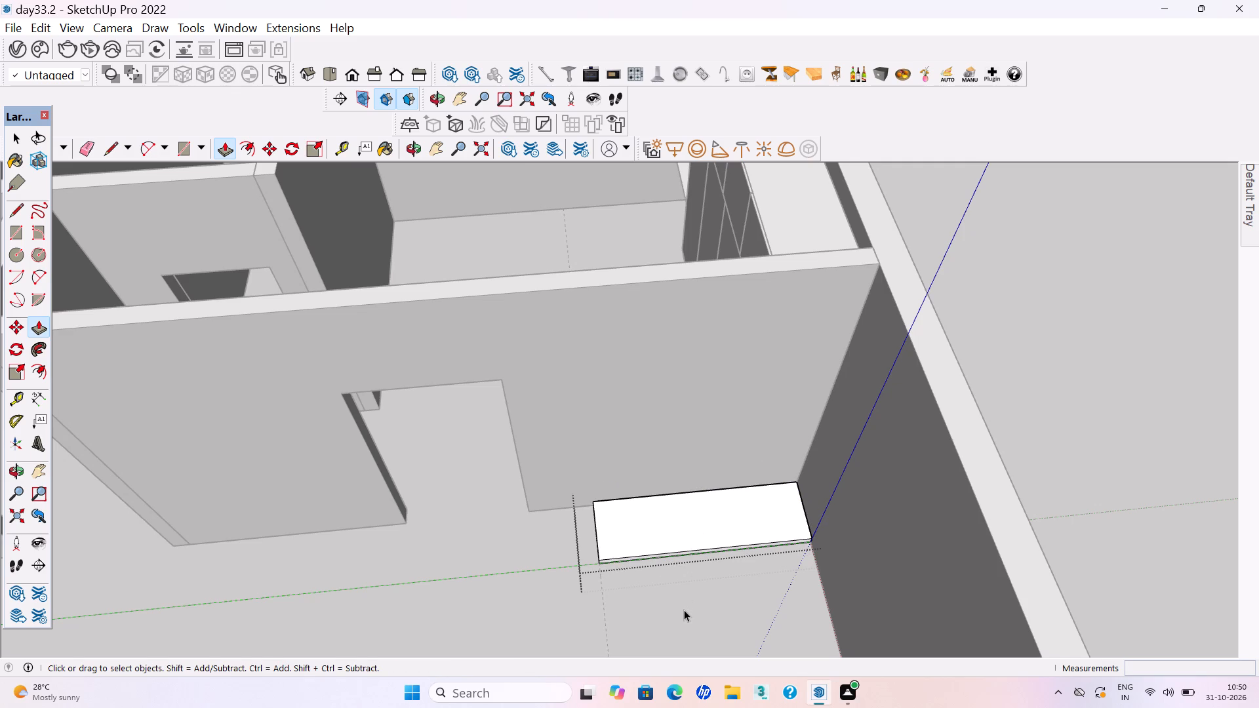
pyautogui.click(683, 611)
pyautogui.hotkey('ctrl', 's')
pyautogui.hotkey('ctrl', 's')
# Draw a rectangle covering the plinth's top face and make it a separate group.
pyautogui.press('r')
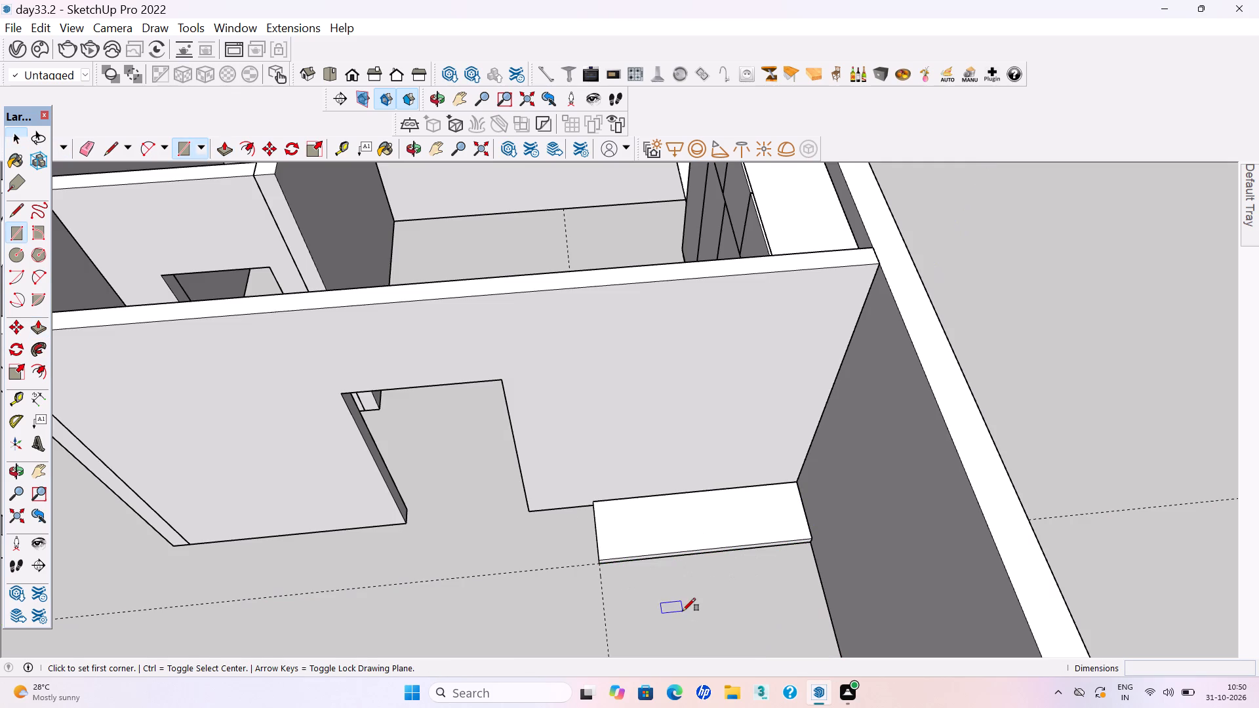
pyautogui.click(596, 500)
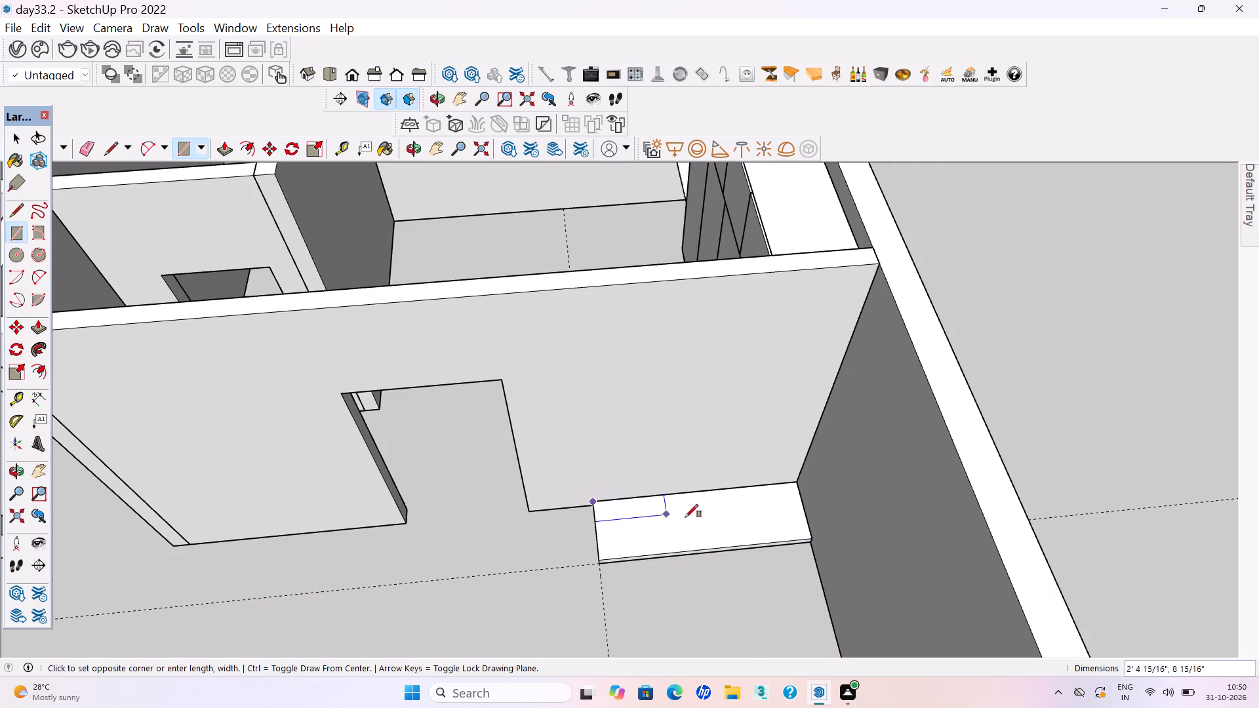
pyautogui.click(810, 537)
pyautogui.press('space')
pyautogui.tripleClick(654, 527)
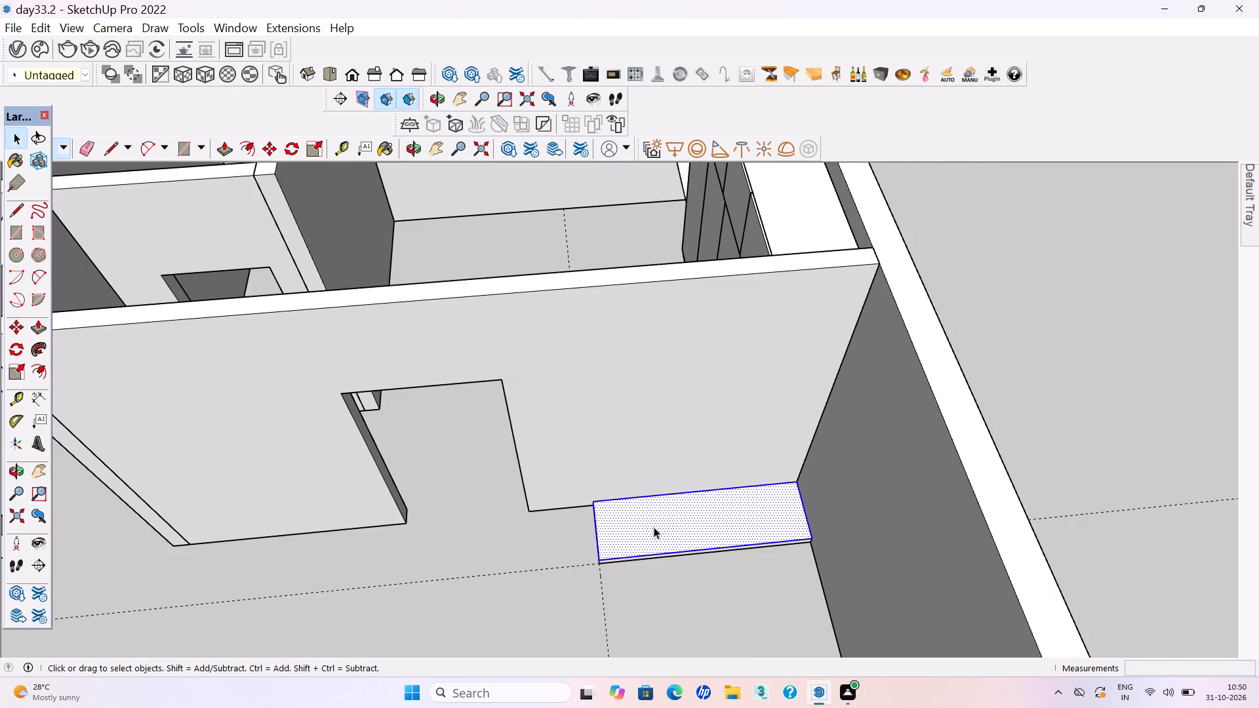
pyautogui.rightClick(653, 526)
pyautogui.click(696, 344)
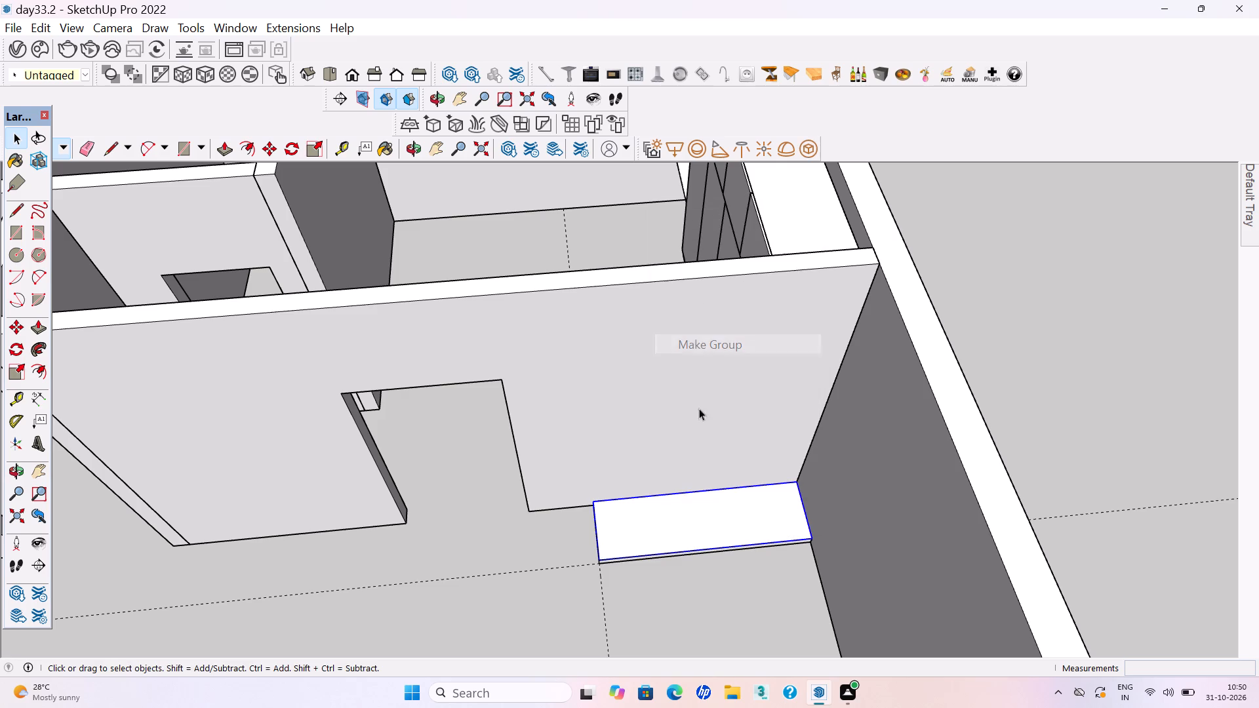
# Extrude the rectangle on the plinth 2'7" upward to form the cabinet body.
pyautogui.doubleClick(670, 539)
pyautogui.press('p')
pyautogui.click(669, 539)
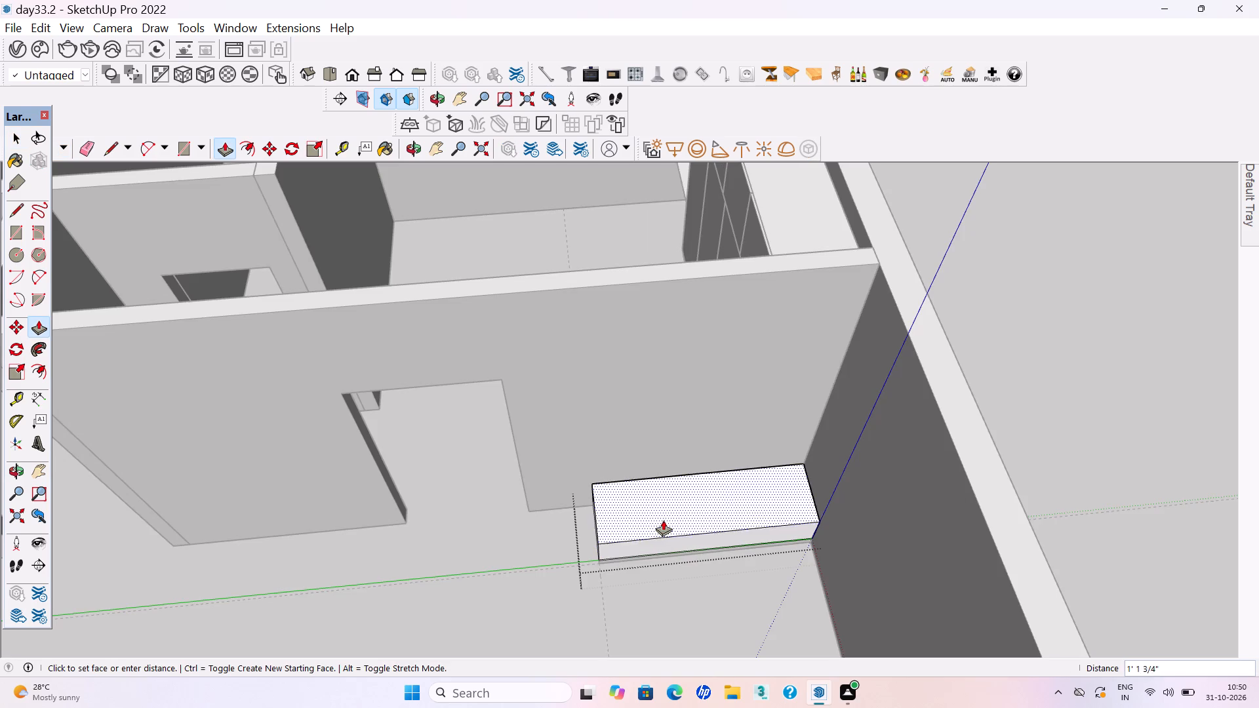
pyautogui.write('2\'7"')
pyautogui.press('Return')
pyautogui.press('space')
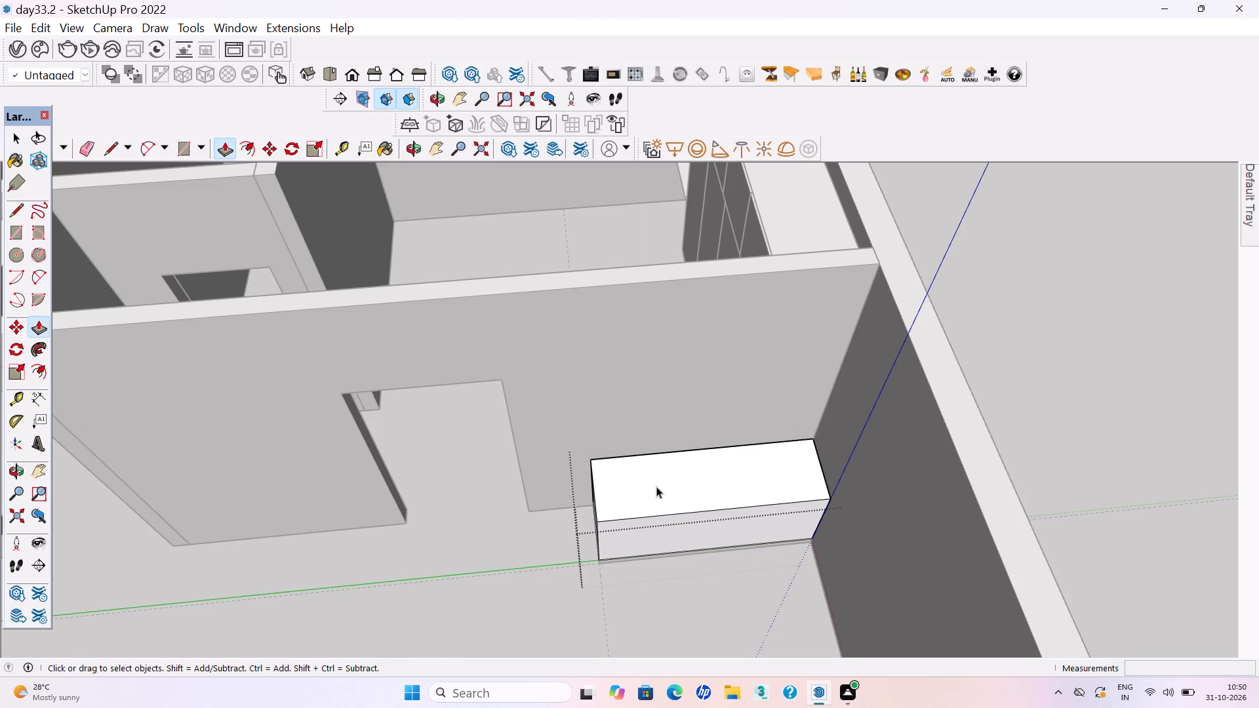
# Offset the cabinet's front face outline 18 mm inward.
pyautogui.scroll(-2, 641, 488)
pyautogui.scroll(3, 674, 560)
pyautogui.moveTo(683, 567); pyautogui.dragTo(674, 498, button='middle')
pyautogui.scroll(1, 683, 565)
pyautogui.scroll(3, 671, 502)
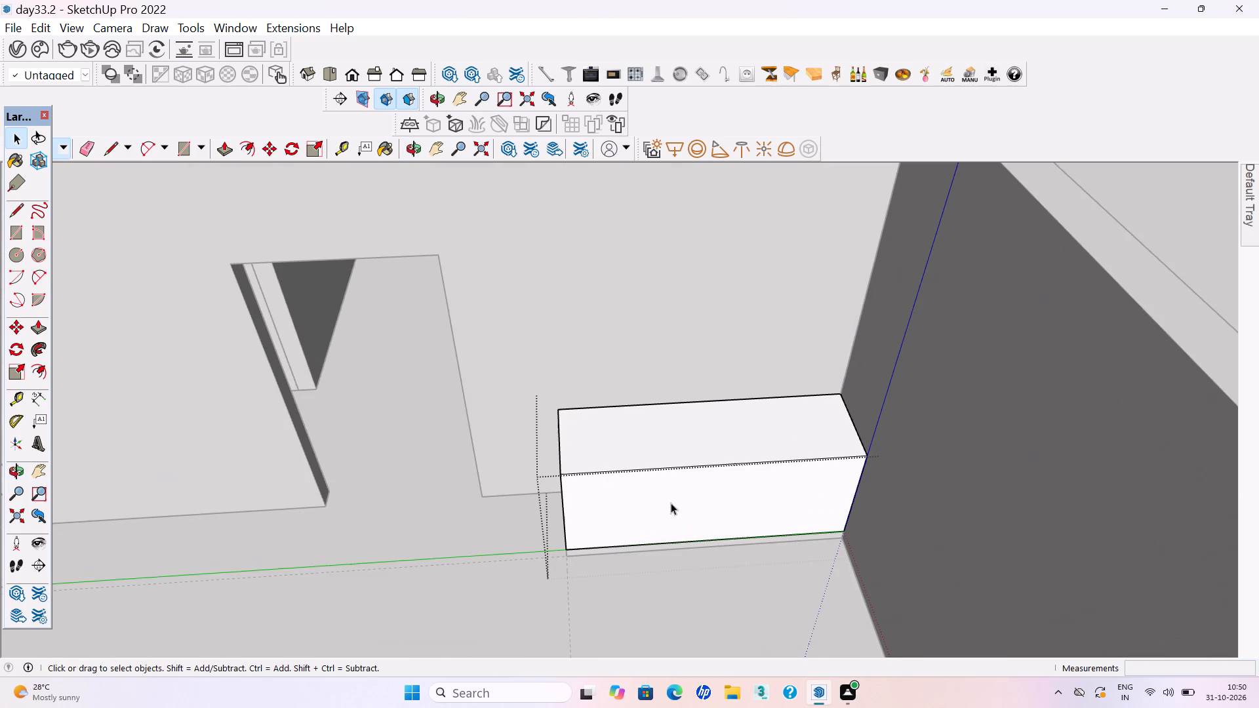
pyautogui.click(651, 510)
pyautogui.scroll(4, 651, 510)
pyautogui.press('f')
pyautogui.click(634, 496)
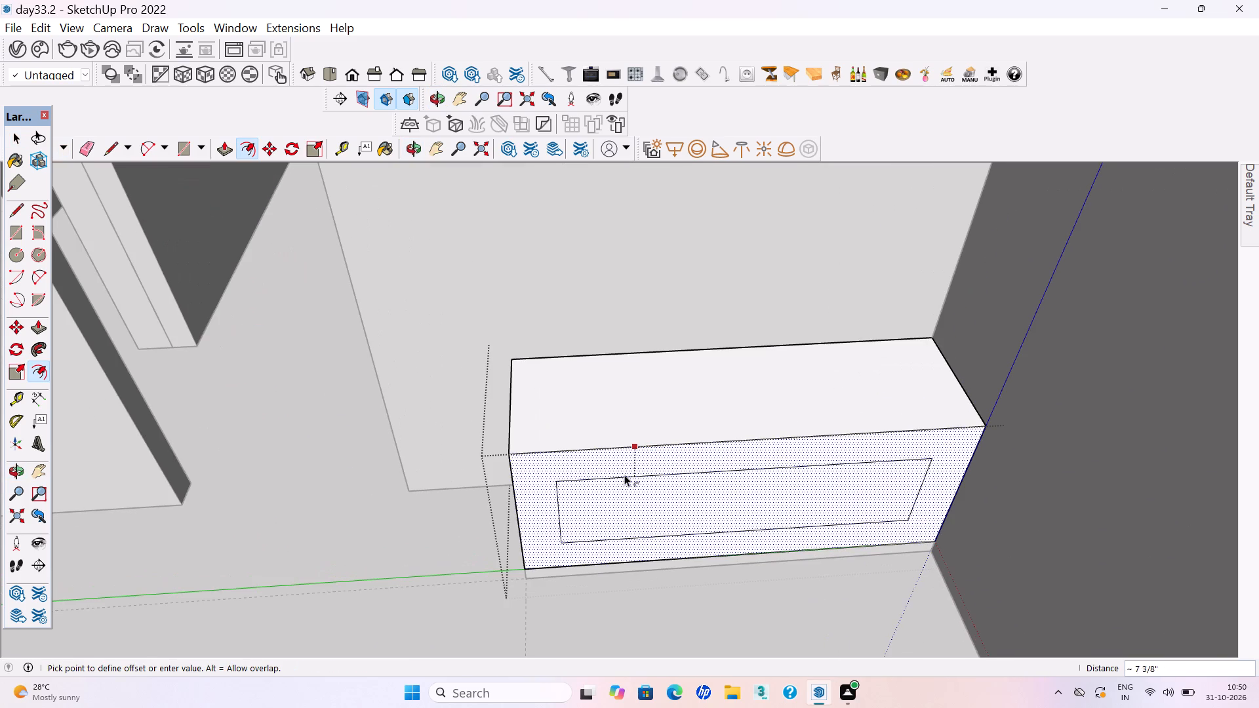
pyautogui.write('18mm')
pyautogui.press('Return')
pyautogui.press('space')
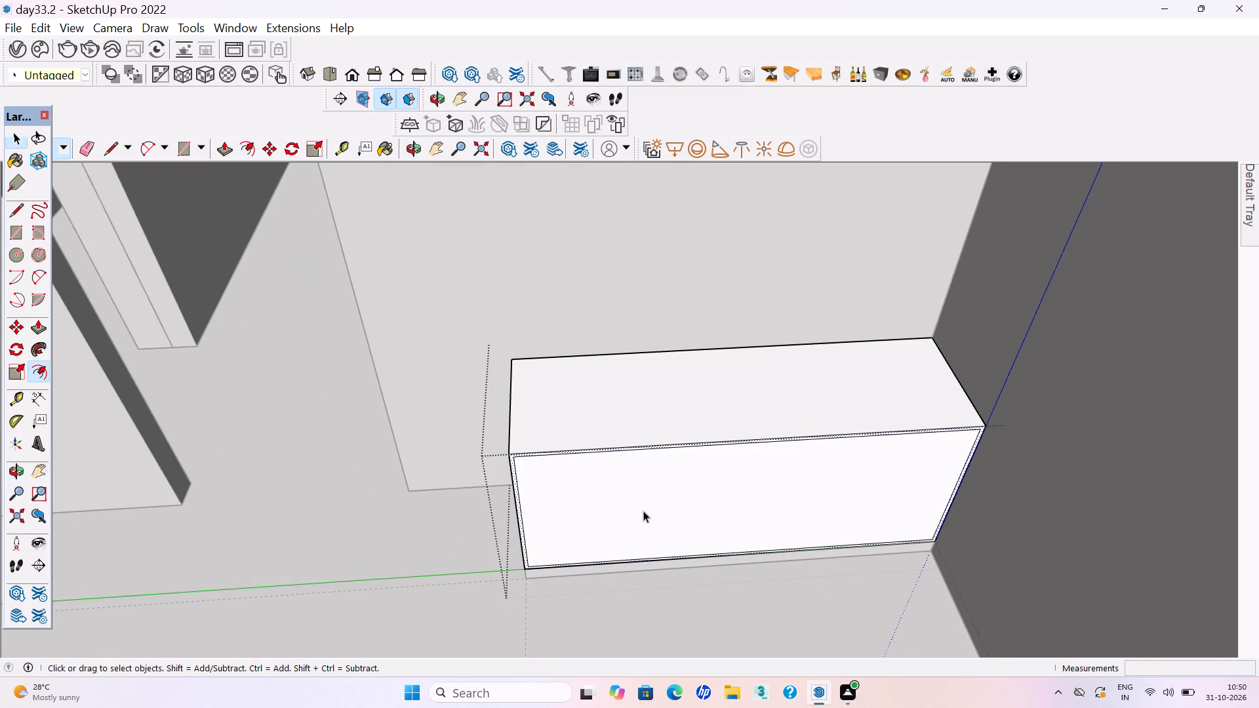
# Push the inner front face back to hollow out the cabinet carcass, and save the model.
pyautogui.click(643, 511)
pyautogui.press('p')
pyautogui.click(648, 522)
pyautogui.click(636, 475)
pyautogui.press('space')
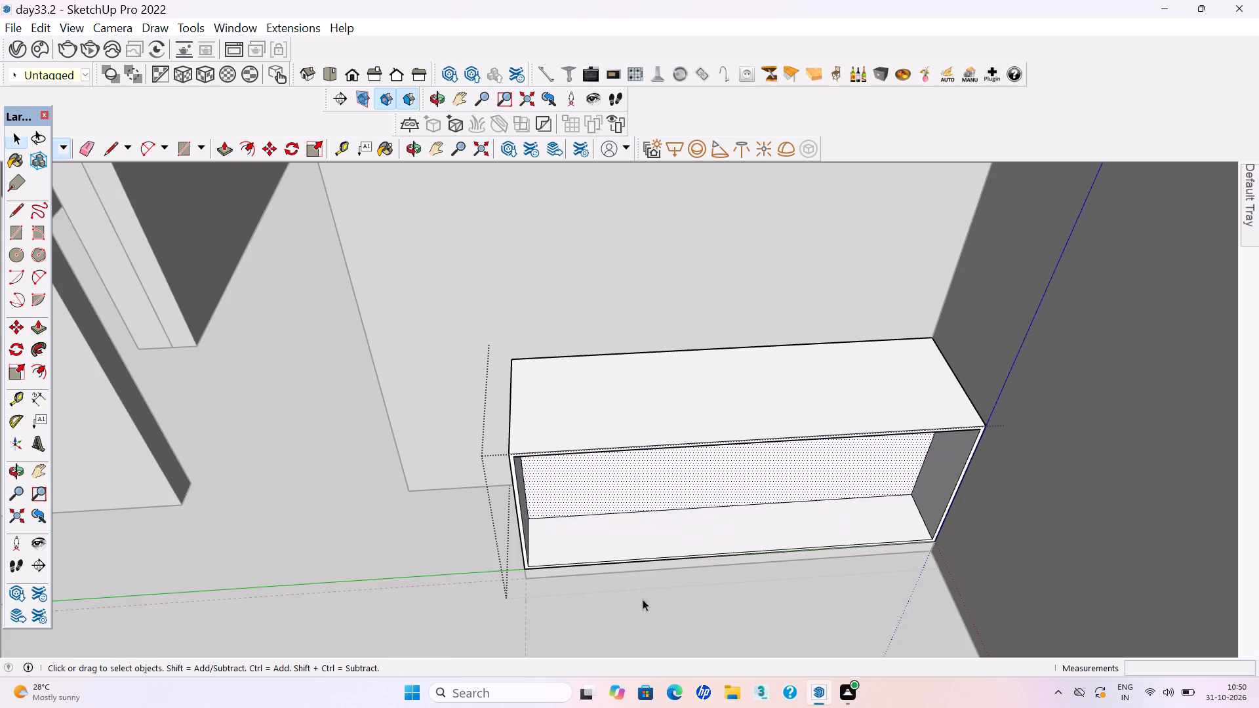
pyautogui.click(632, 627)
pyautogui.hotkey('ctrl', 's')
pyautogui.hotkey('ctrl', 's')
# Draw a door rectangle about 2'6" high and 2'4" wide from the cabinet front's upper corner nearest the doorway.
pyautogui.press('r')
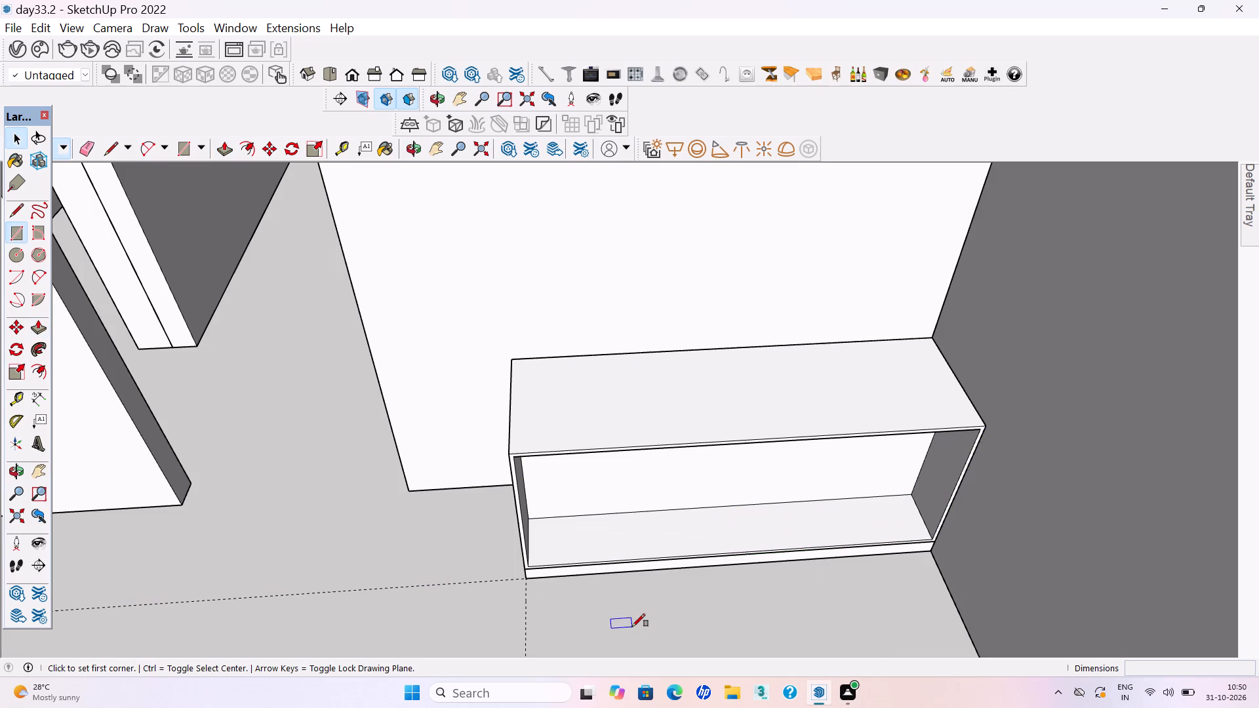
pyautogui.moveTo(654, 581); pyautogui.dragTo(623, 544, button='middle')
pyautogui.scroll(4, 523, 409)
pyautogui.scroll(3, 471, 389)
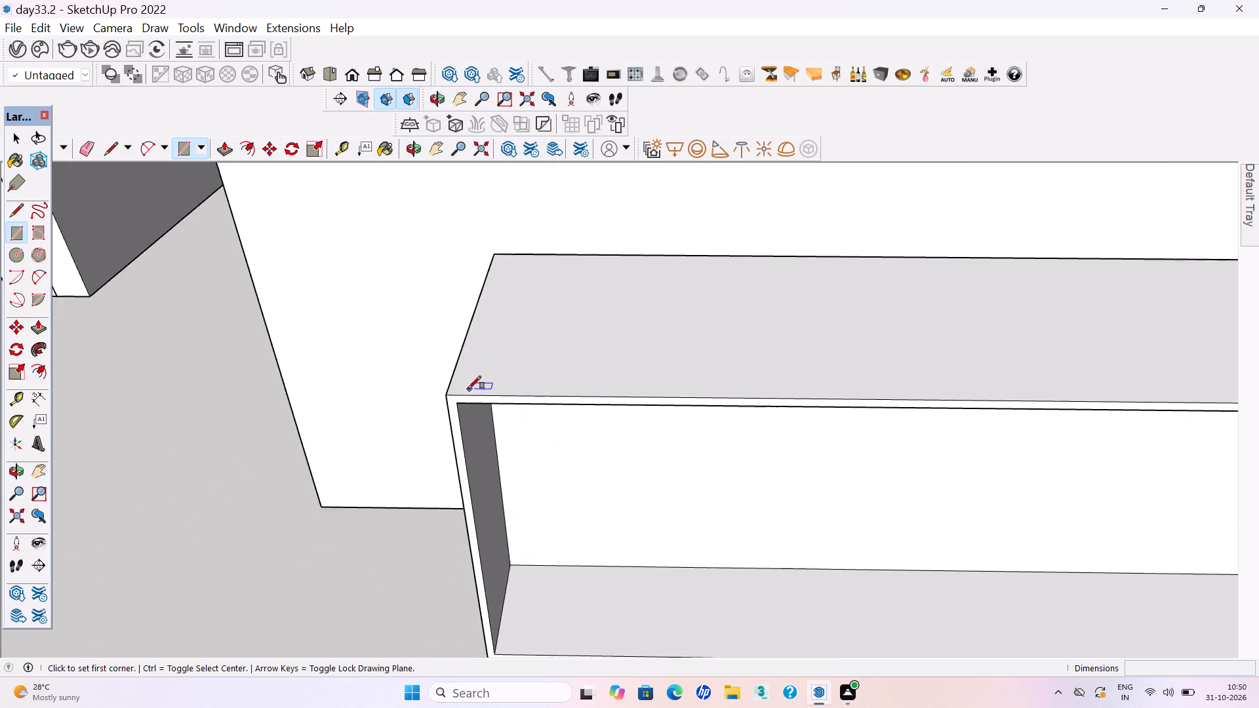
pyautogui.scroll(6, 468, 389)
pyautogui.click(436, 397)
pyautogui.scroll(-9, 454, 413)
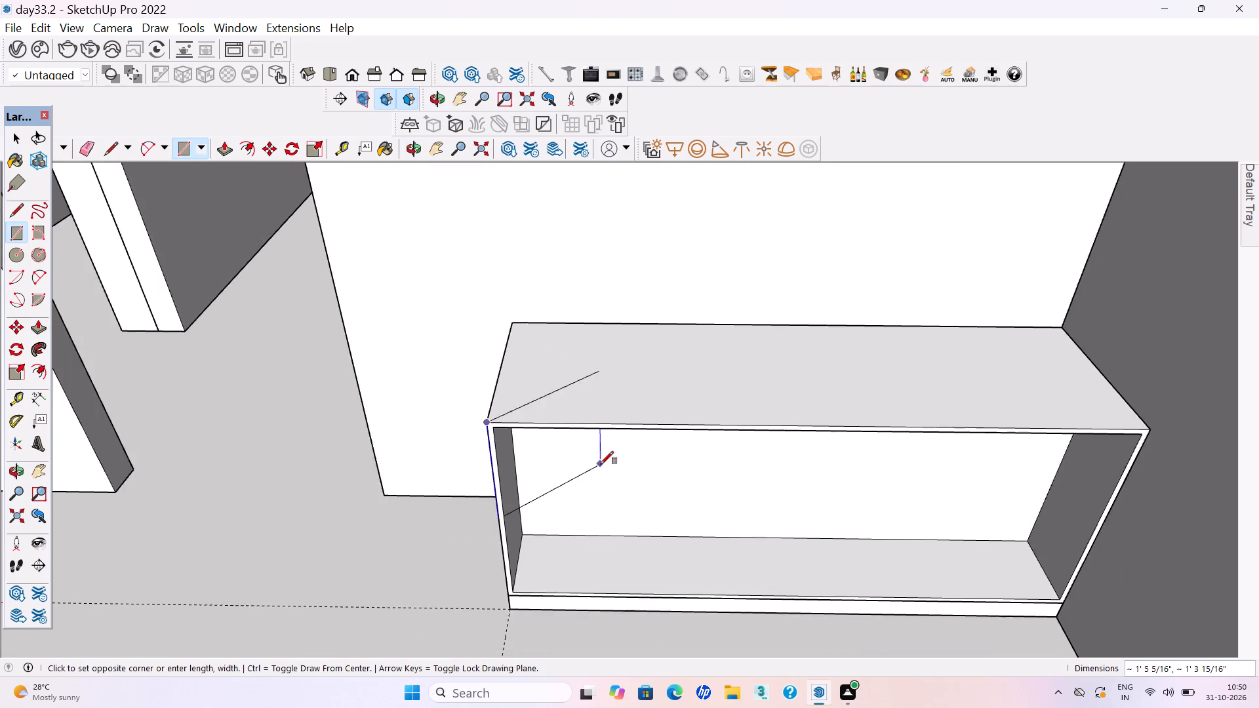
pyautogui.scroll(-4, 601, 464)
pyautogui.click(680, 564)
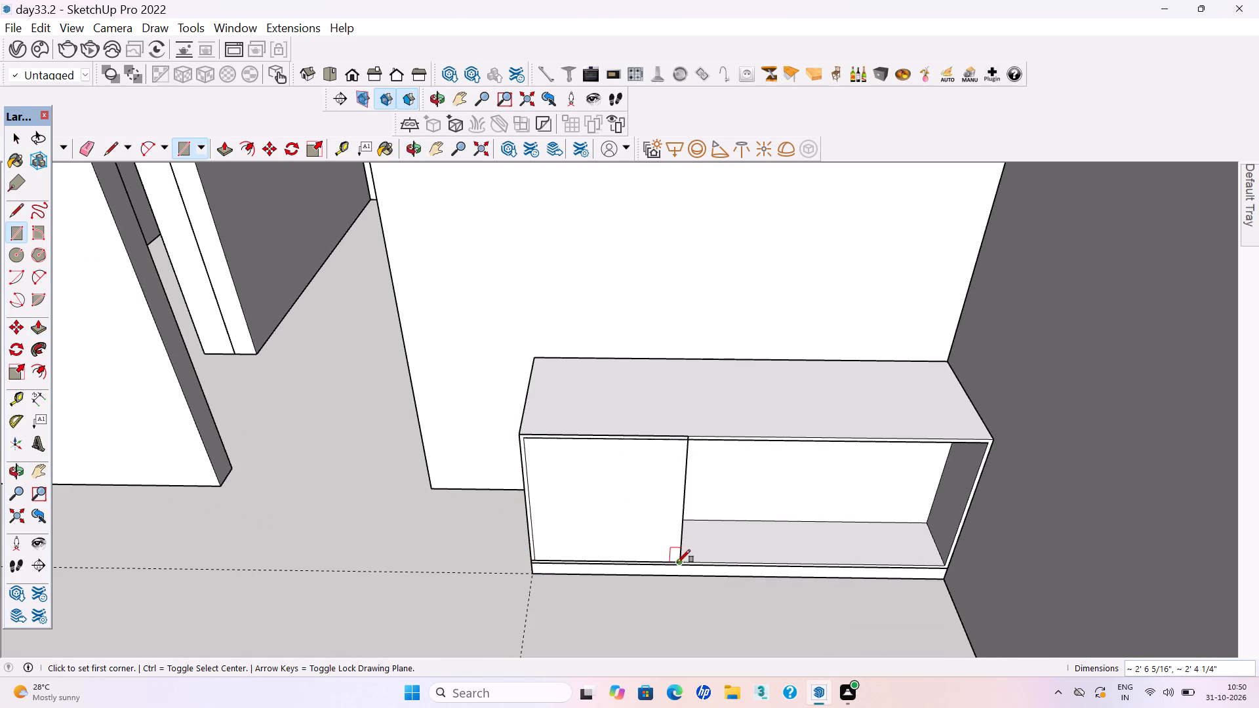
# Extrude the door rectangle 18 mm out from the cabinet front.
pyautogui.press('p')
pyautogui.click(612, 500)
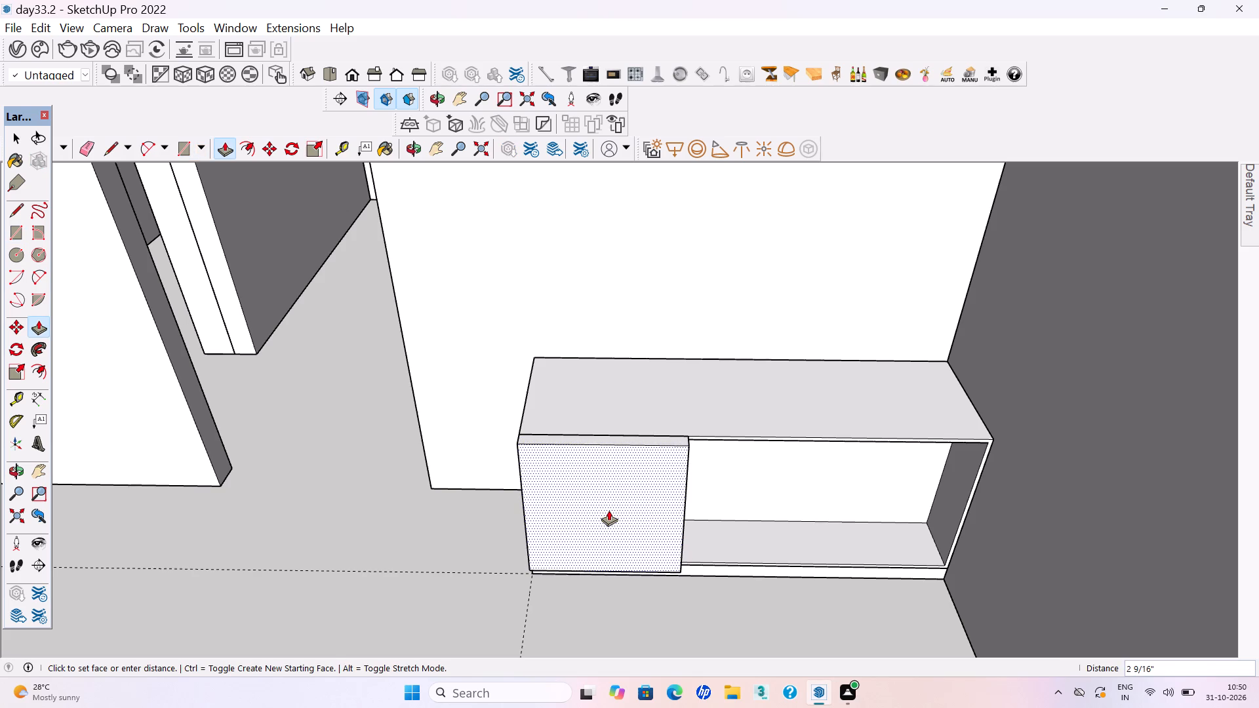
pyautogui.write('18mm')
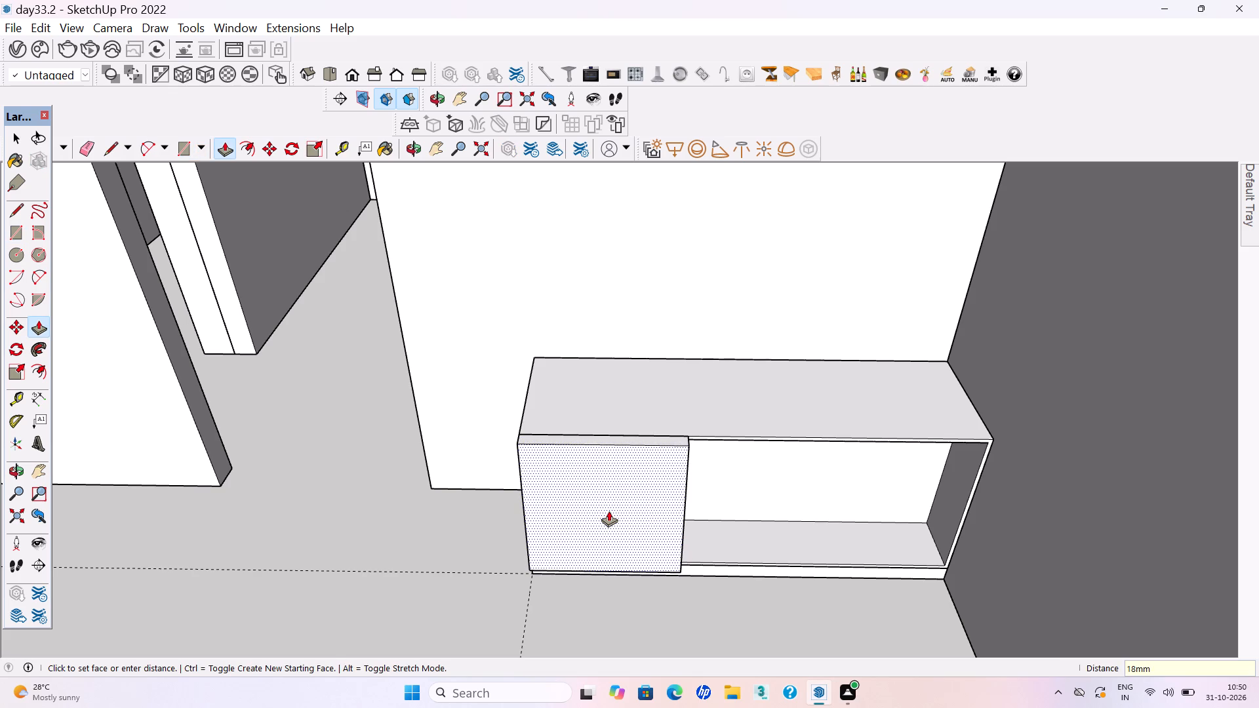
pyautogui.press('Return')
pyautogui.press('space')
pyautogui.scroll(4, 644, 412)
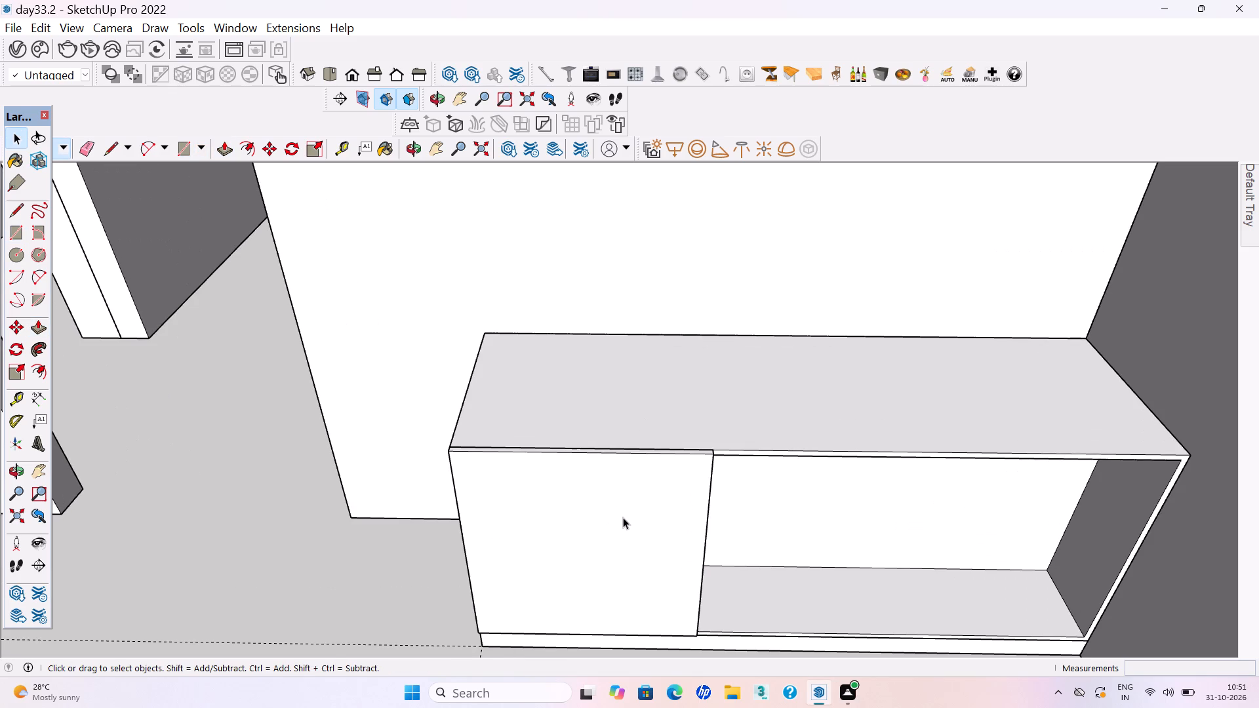
# Group the extruded door nearest the doorway and save the model.
pyautogui.tripleClick(623, 517)
pyautogui.rightClick(622, 517)
pyautogui.click(676, 309)
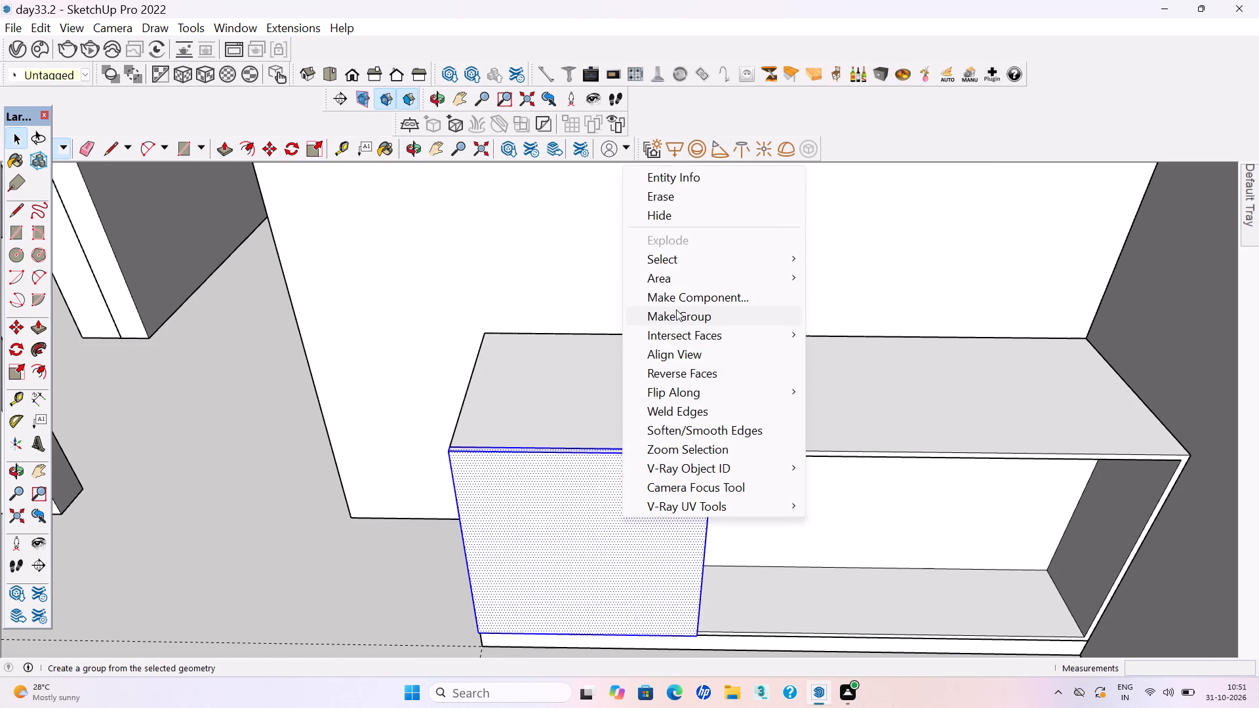
pyautogui.click(315, 616)
pyautogui.hotkey('ctrl', 's')
pyautogui.hotkey('ctrl', 's')
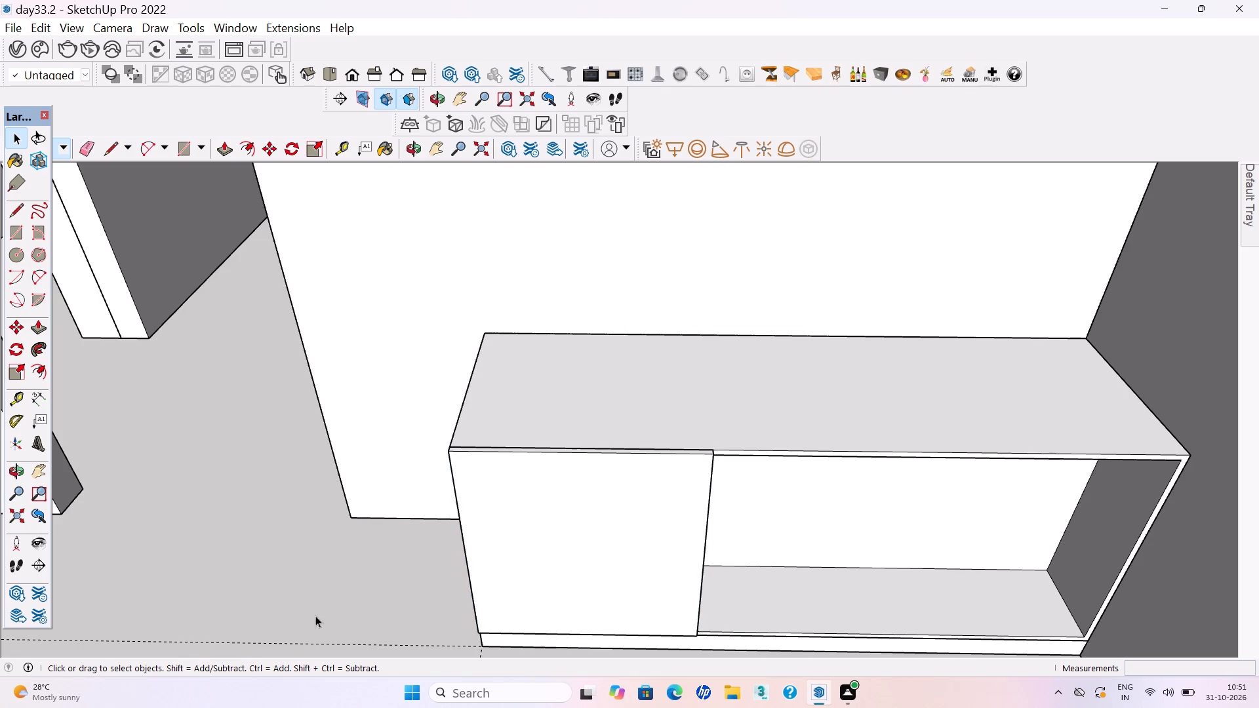
# Draw a second door rectangle about 2'6" high and 2'2" wide on the cabinet front, starting at the first door's upper corner.
pyautogui.press('r')
pyautogui.scroll(-4, 199, 533)
pyautogui.scroll(9, 536, 471)
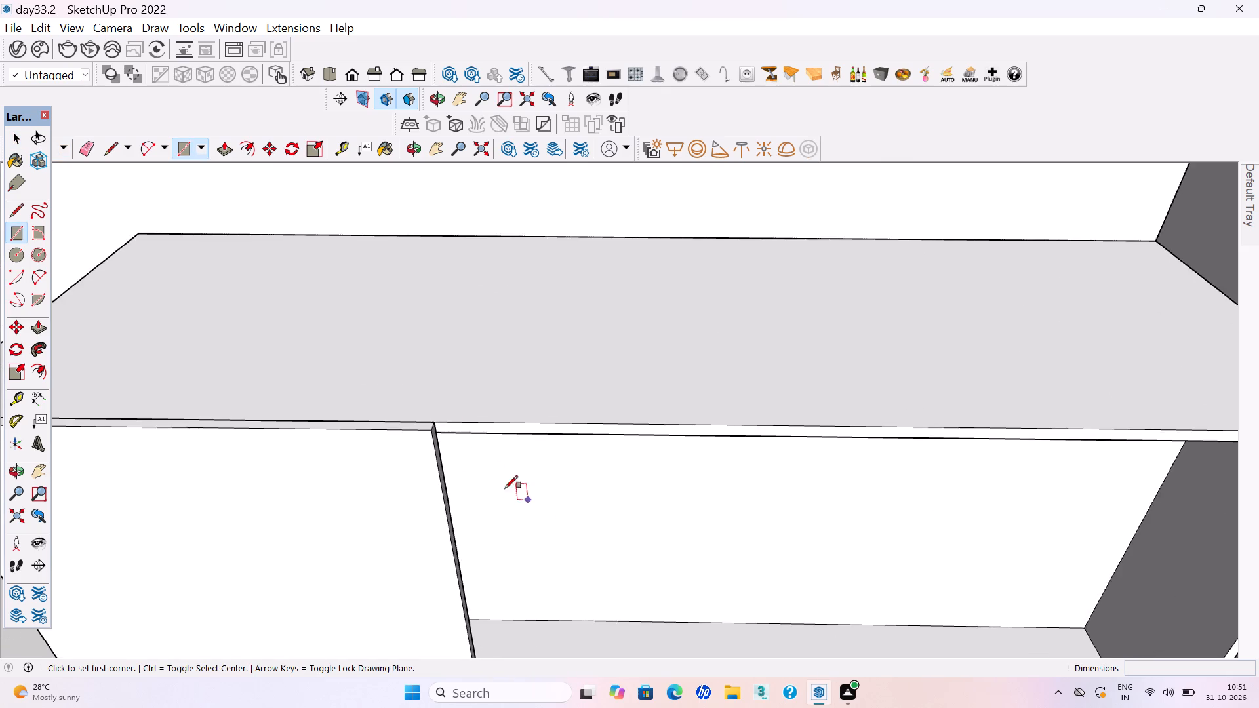
pyautogui.scroll(9, 444, 424)
pyautogui.click(428, 422)
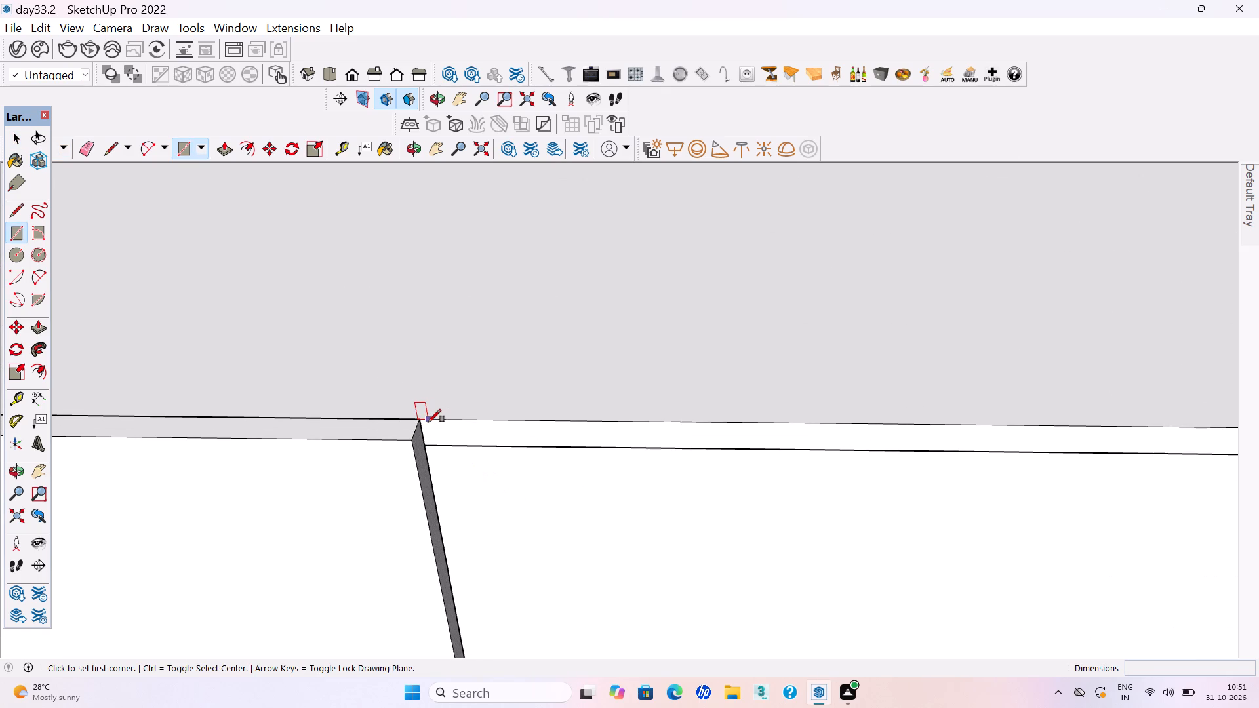
pyautogui.scroll(-15, 428, 422)
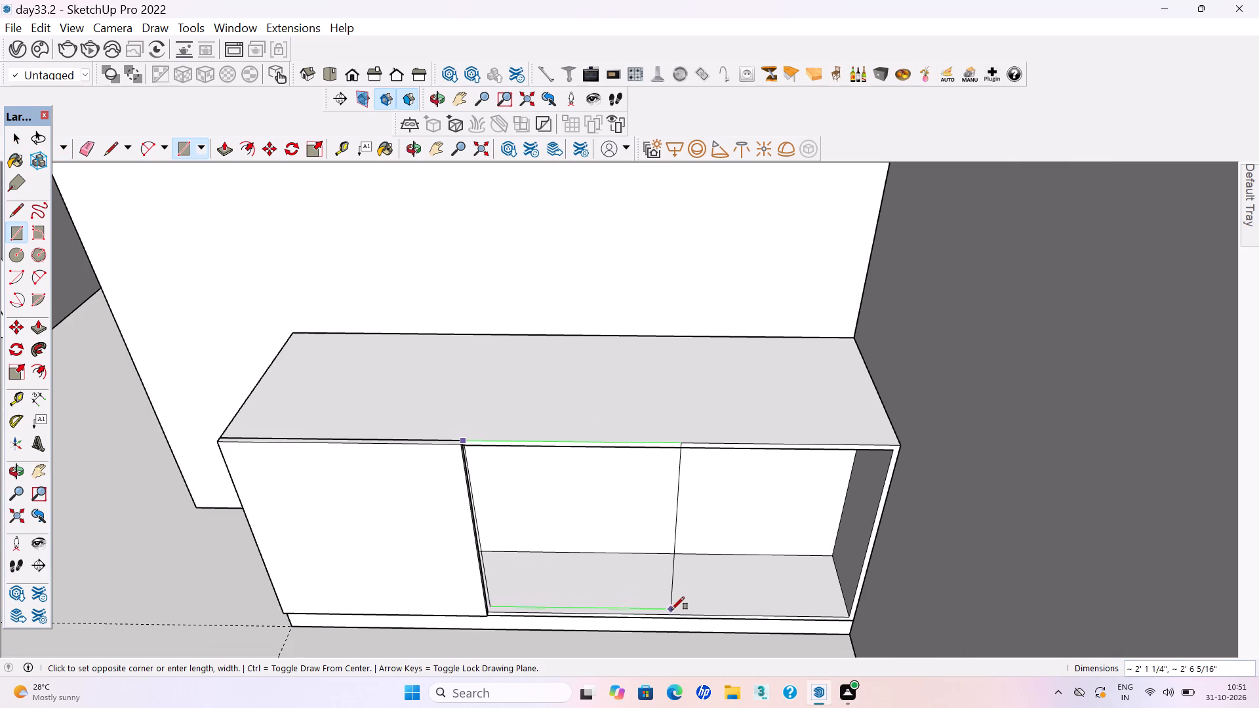
pyautogui.click(675, 613)
# Extrude the second door rectangle flush with the first door's front face and make it a group.
pyautogui.press('p')
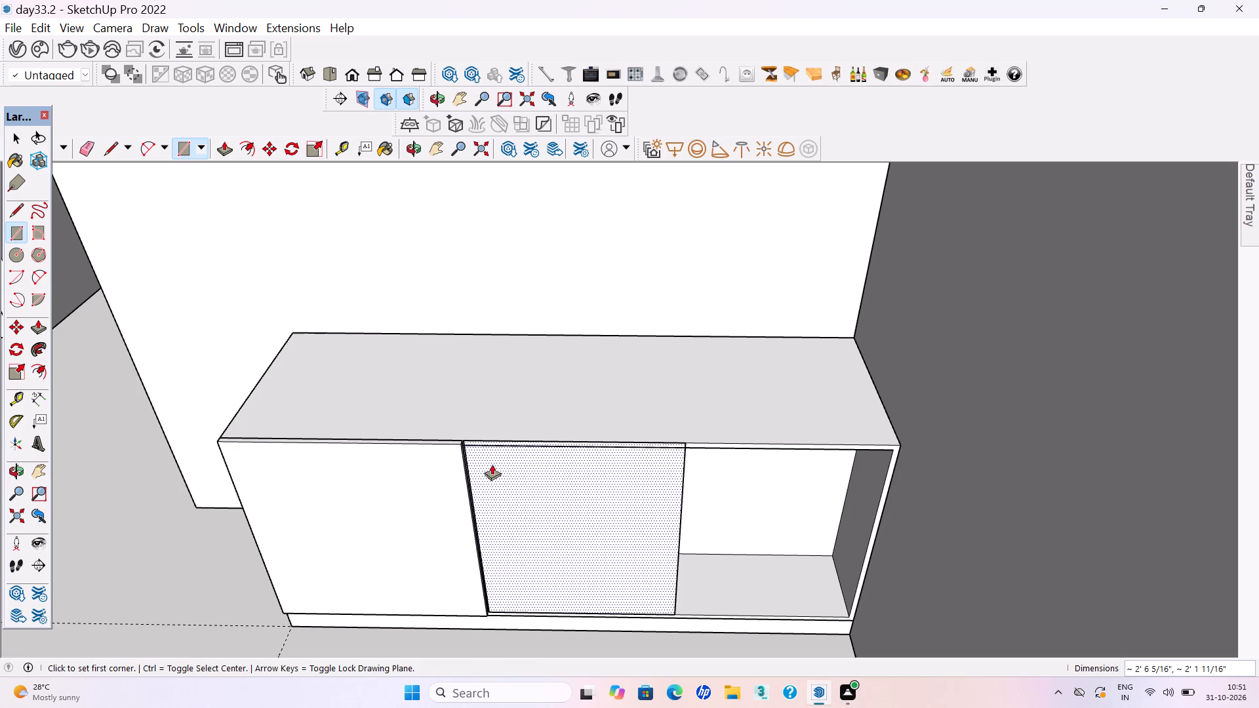
pyautogui.click(478, 448)
pyautogui.click(434, 469)
pyautogui.press('space')
pyautogui.tripleClick(619, 547)
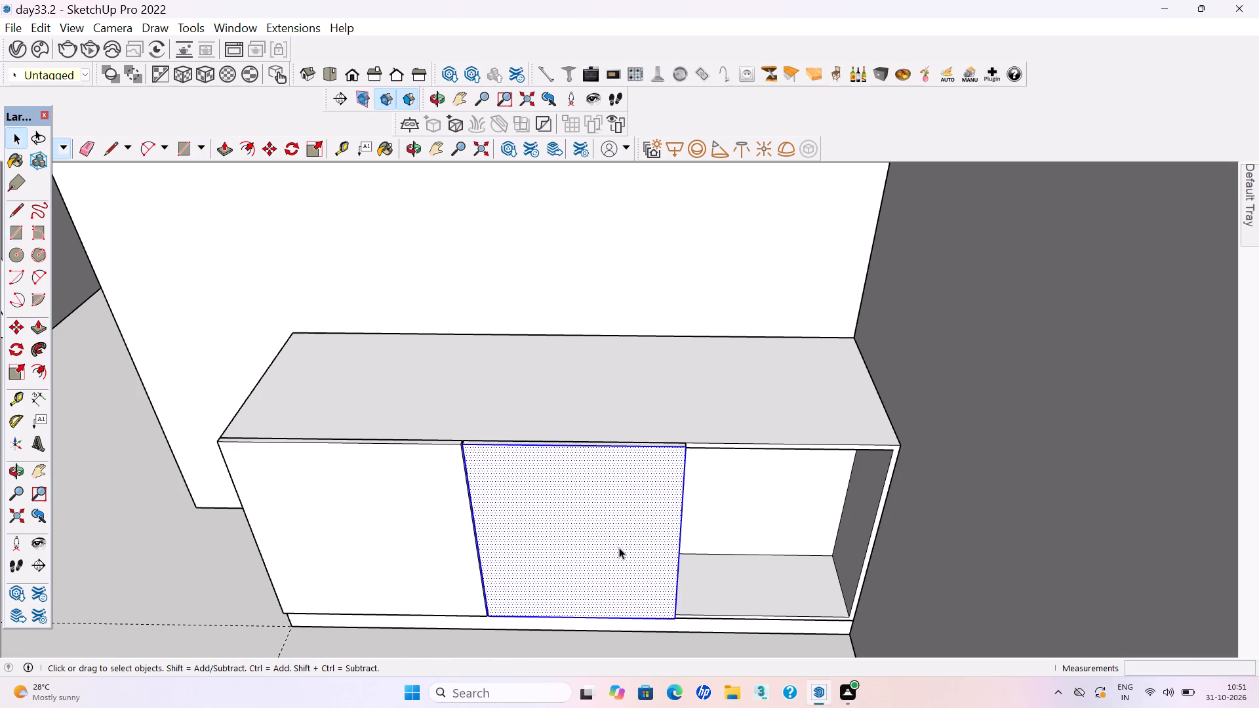
pyautogui.rightClick(619, 547)
pyautogui.click(679, 350)
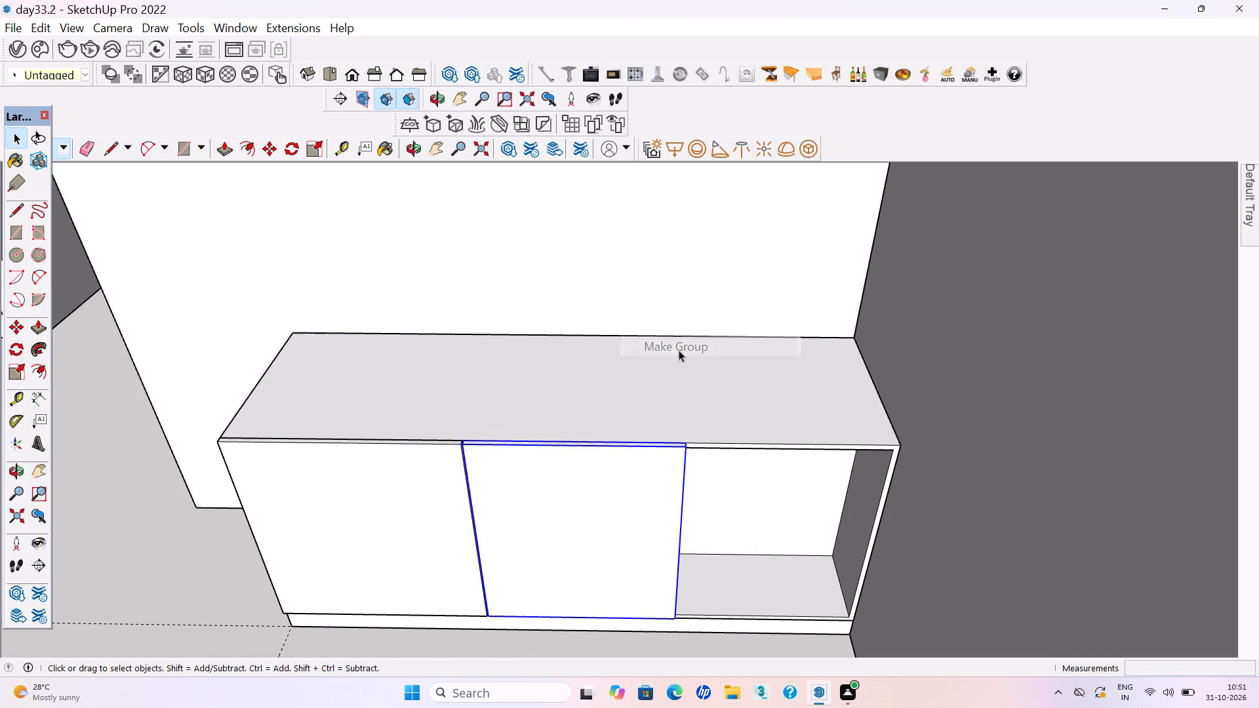
# Draw a third door rectangle about 2'6" high and 2' wide over the cabinet's remaining opening, from the second door's upper corner.
pyautogui.press('r')
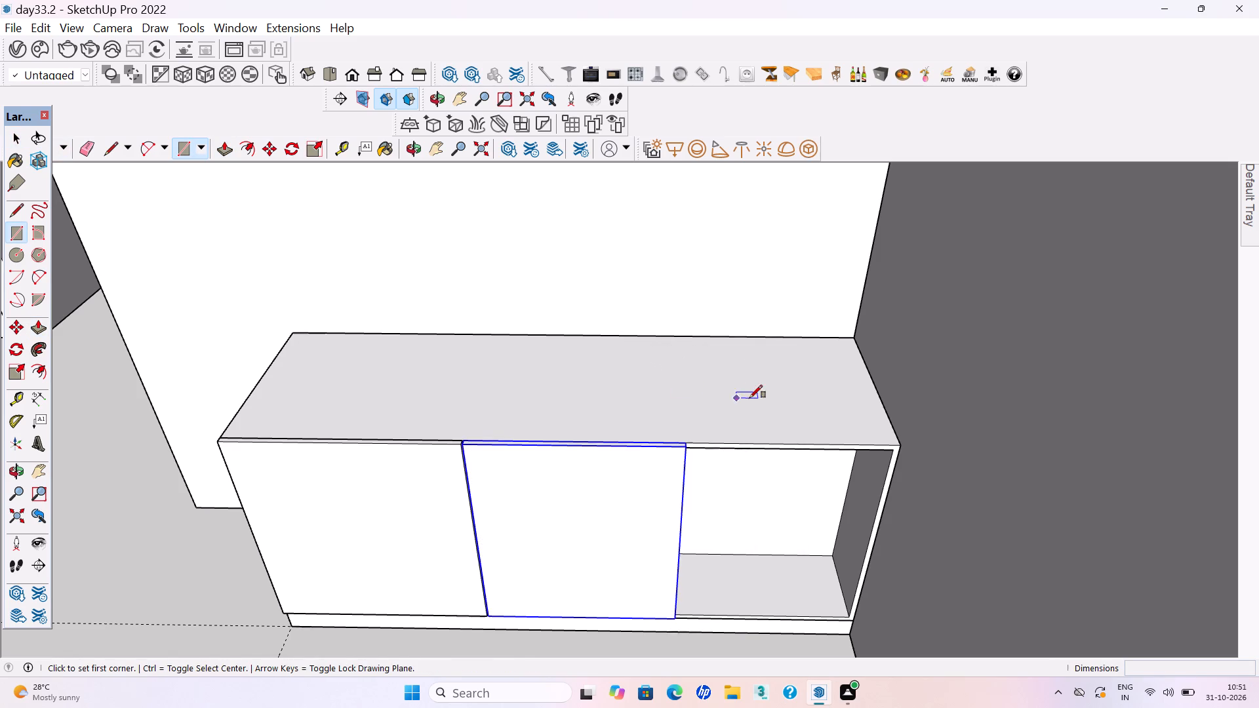
pyautogui.scroll(3, 903, 454)
pyautogui.scroll(3, 644, 412)
pyautogui.scroll(11, 607, 458)
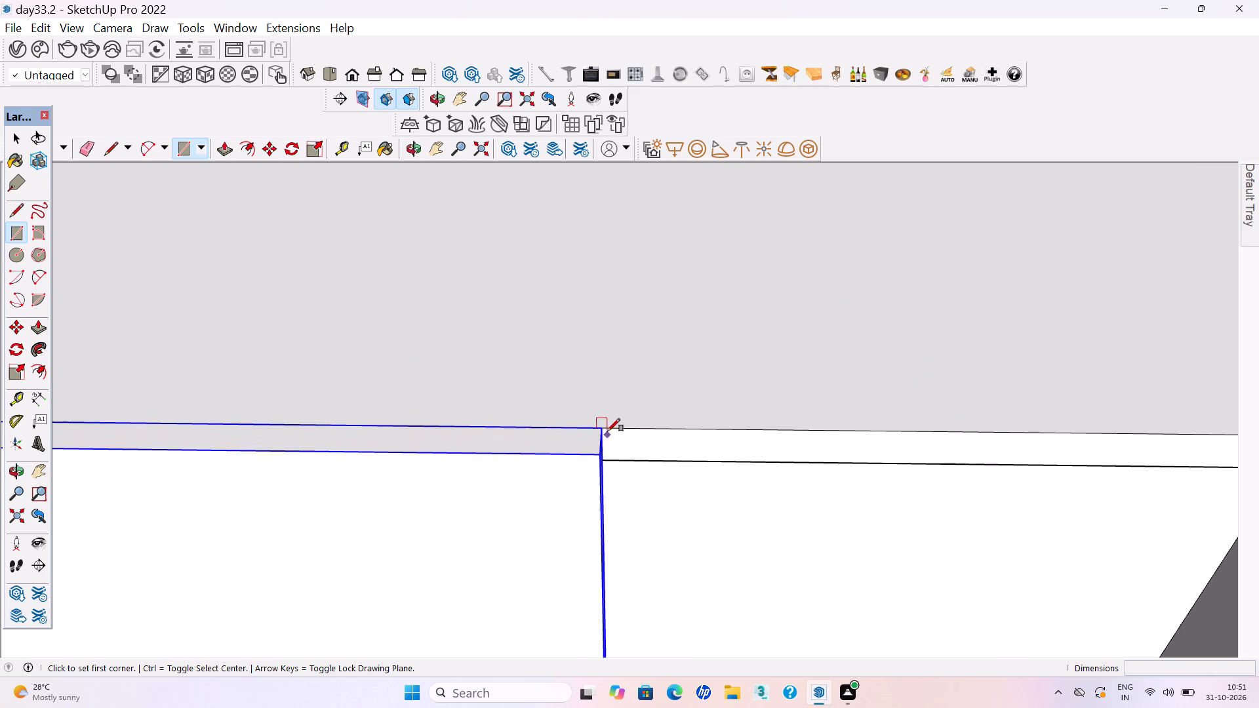
pyautogui.click(610, 430)
pyautogui.scroll(-8, 612, 431)
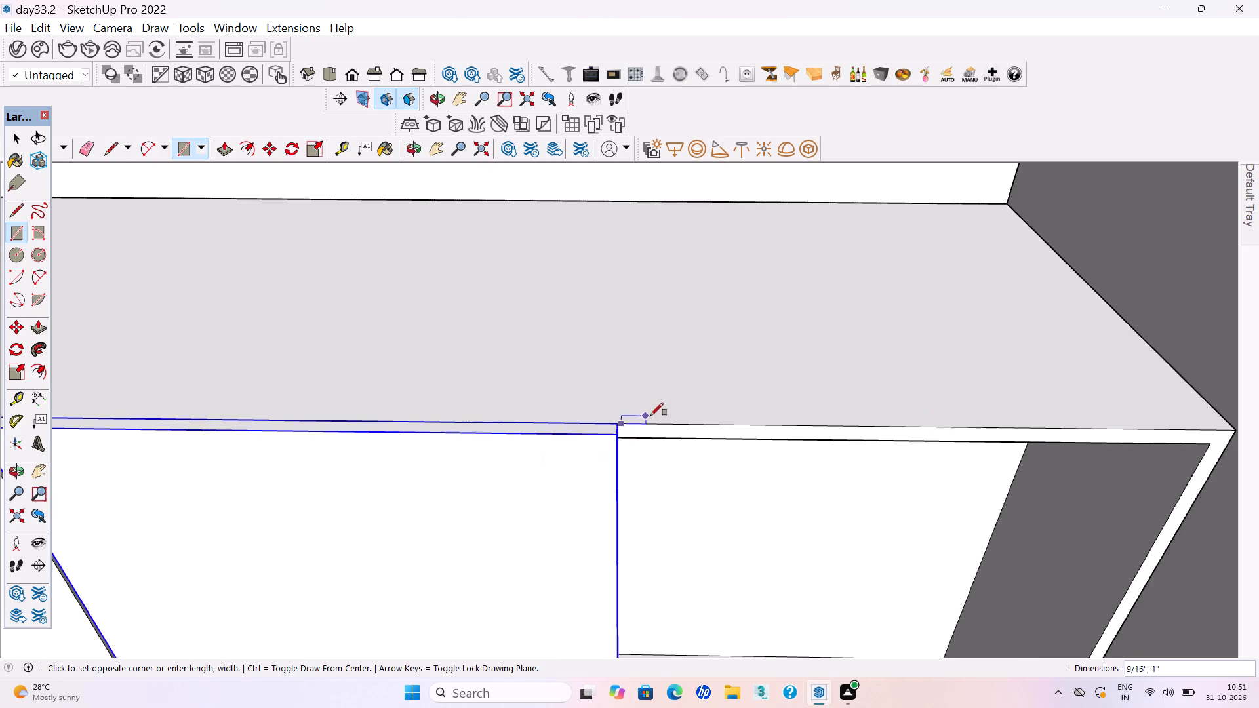
pyautogui.scroll(-12, 650, 416)
pyautogui.click(822, 592)
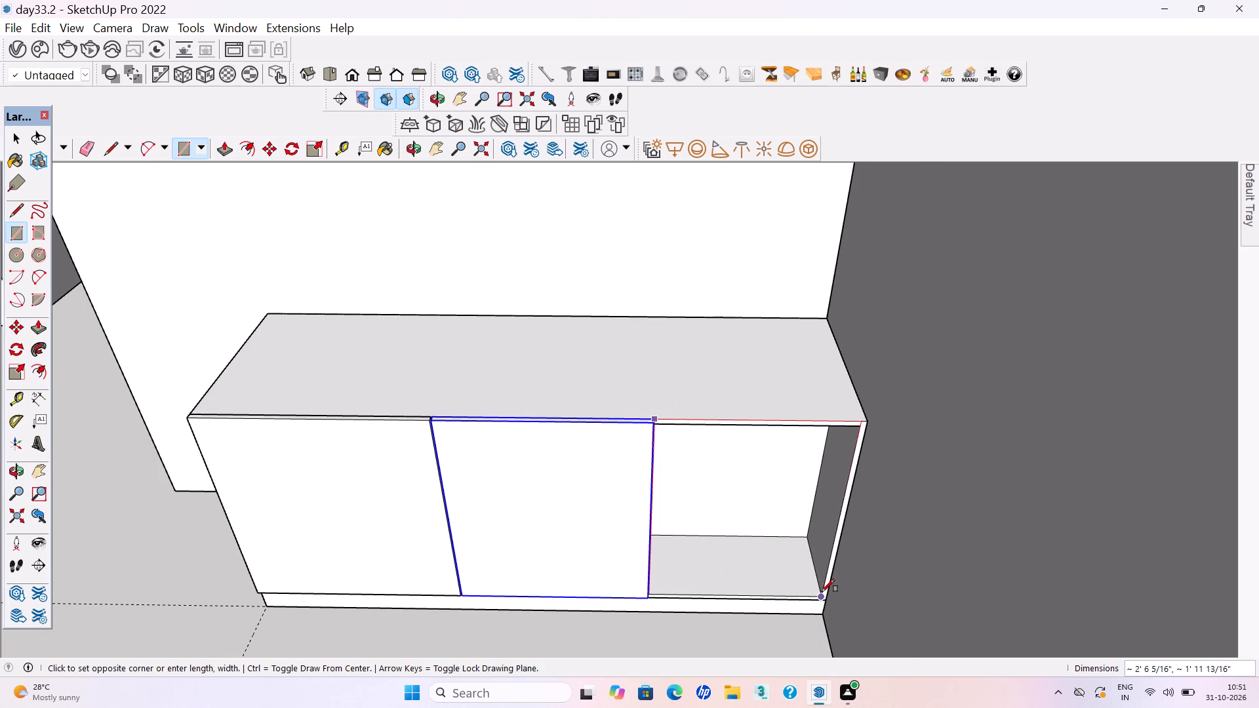
# Extrude the third door flush with the neighbouring door, make it a group, and save the model.
pyautogui.press('p')
pyautogui.click(666, 431)
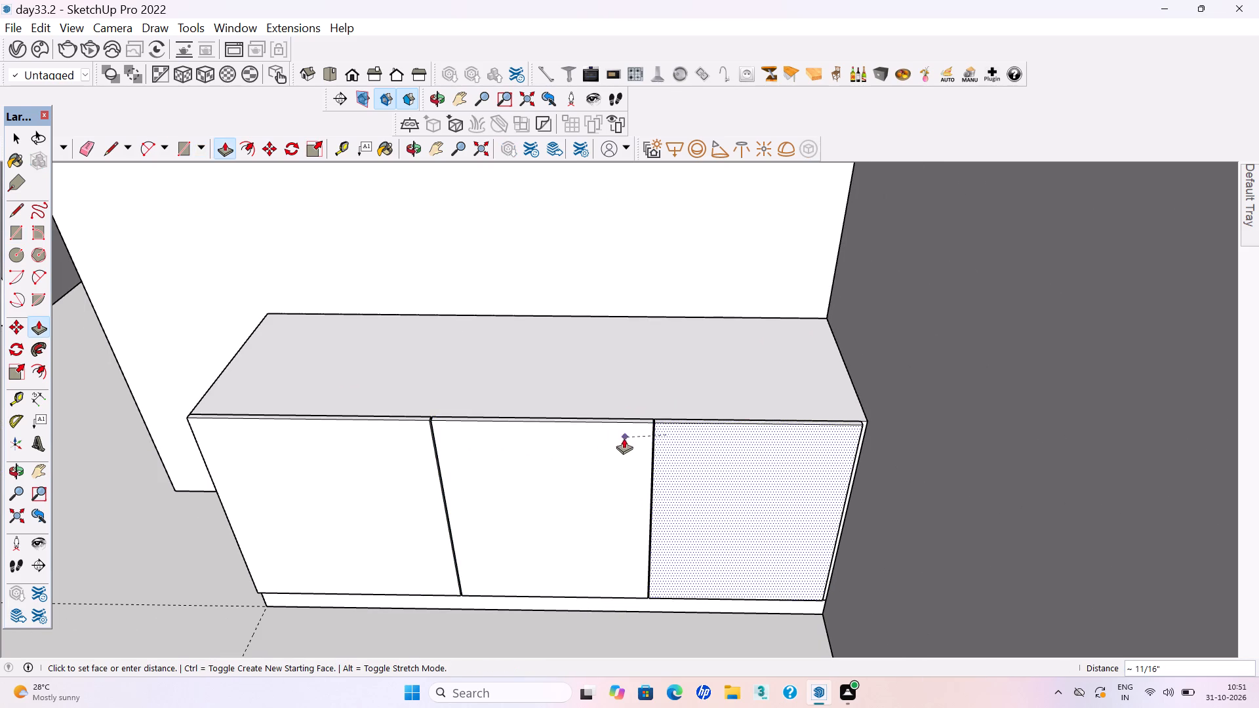
pyautogui.click(597, 442)
pyautogui.press('space')
pyautogui.tripleClick(714, 462)
pyautogui.rightClick(714, 462)
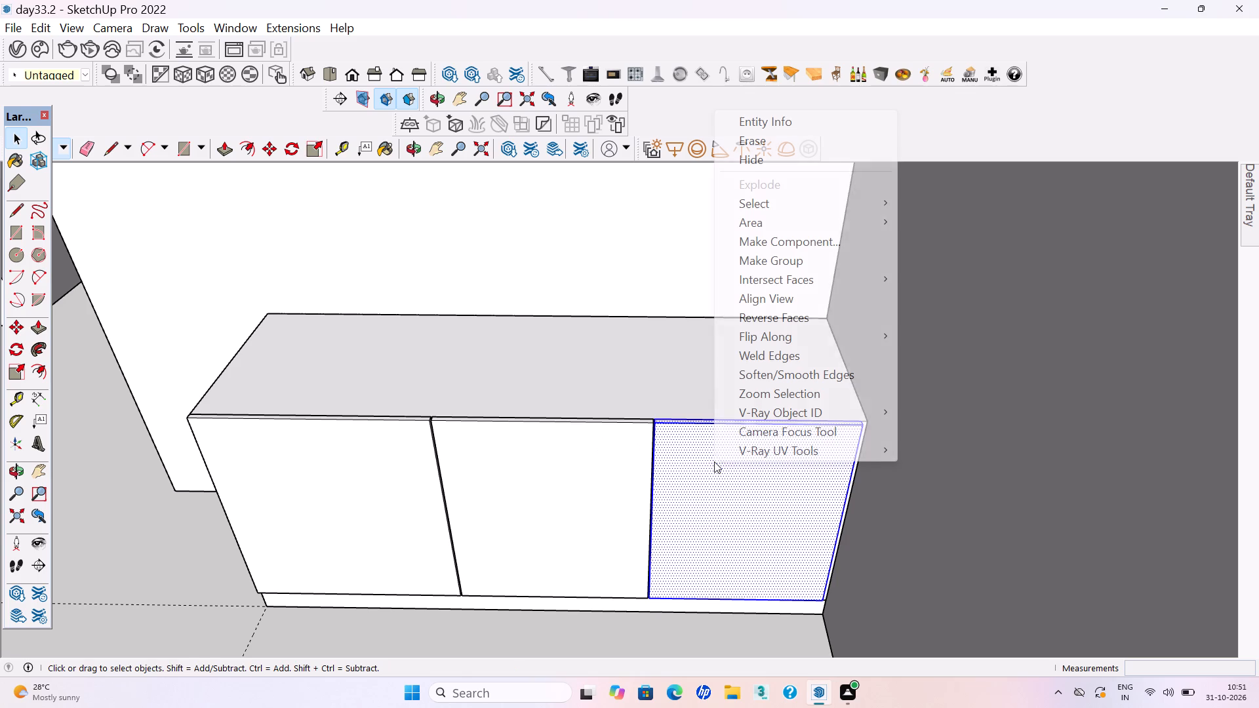
pyautogui.click(776, 254)
pyautogui.click(645, 635)
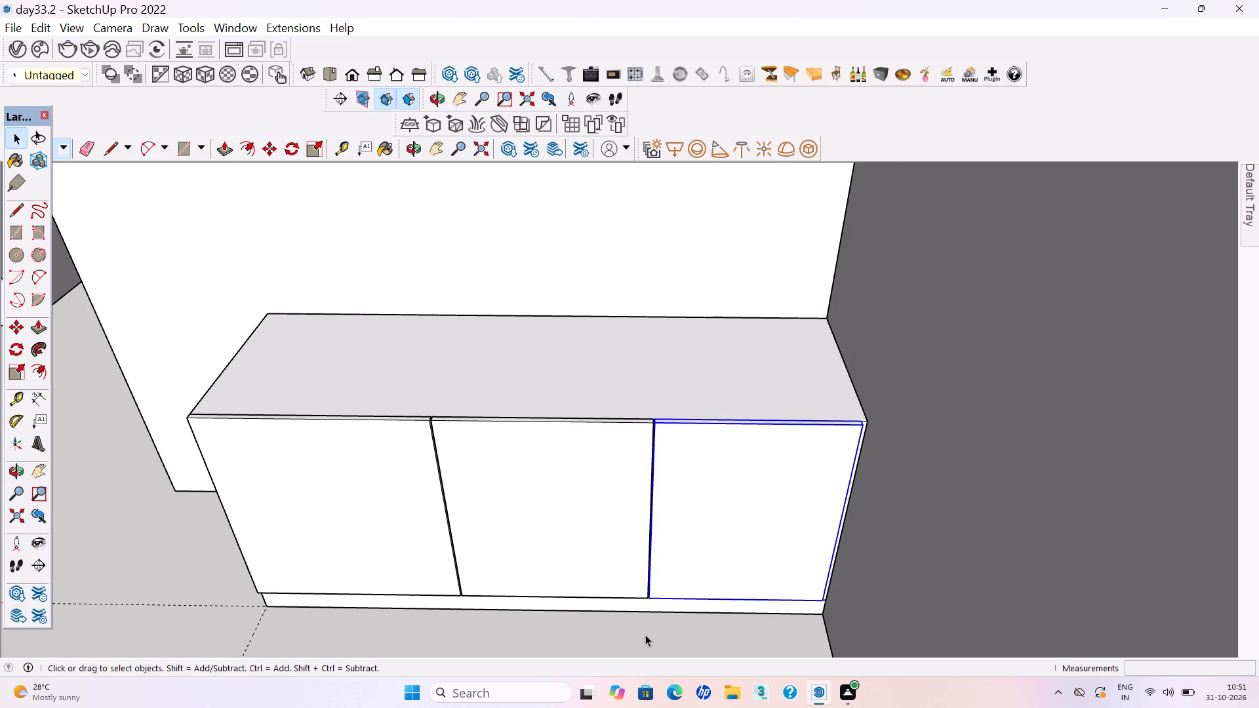
pyautogui.hotkey('ctrl', 's')
pyautogui.hotkey('ctrl', 's')
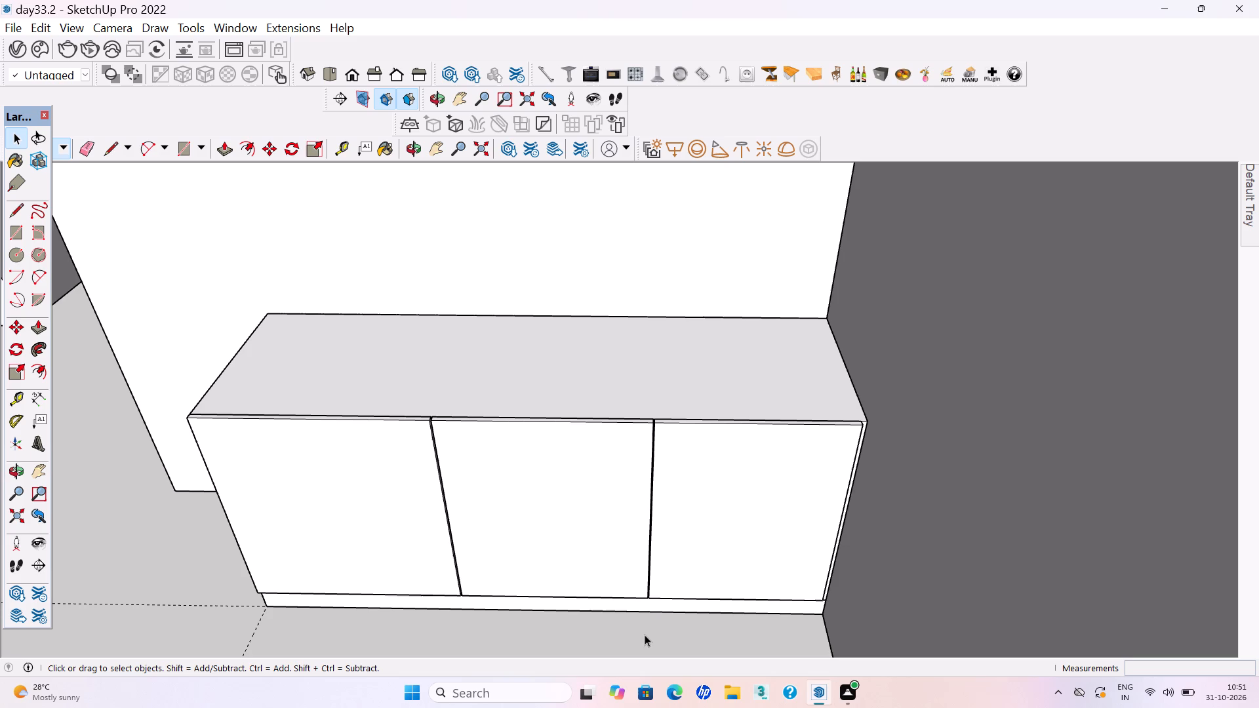
# Delete the long guide line running along the floor in front of the cabinet and save the model.
pyautogui.scroll(-16, 566, 559)
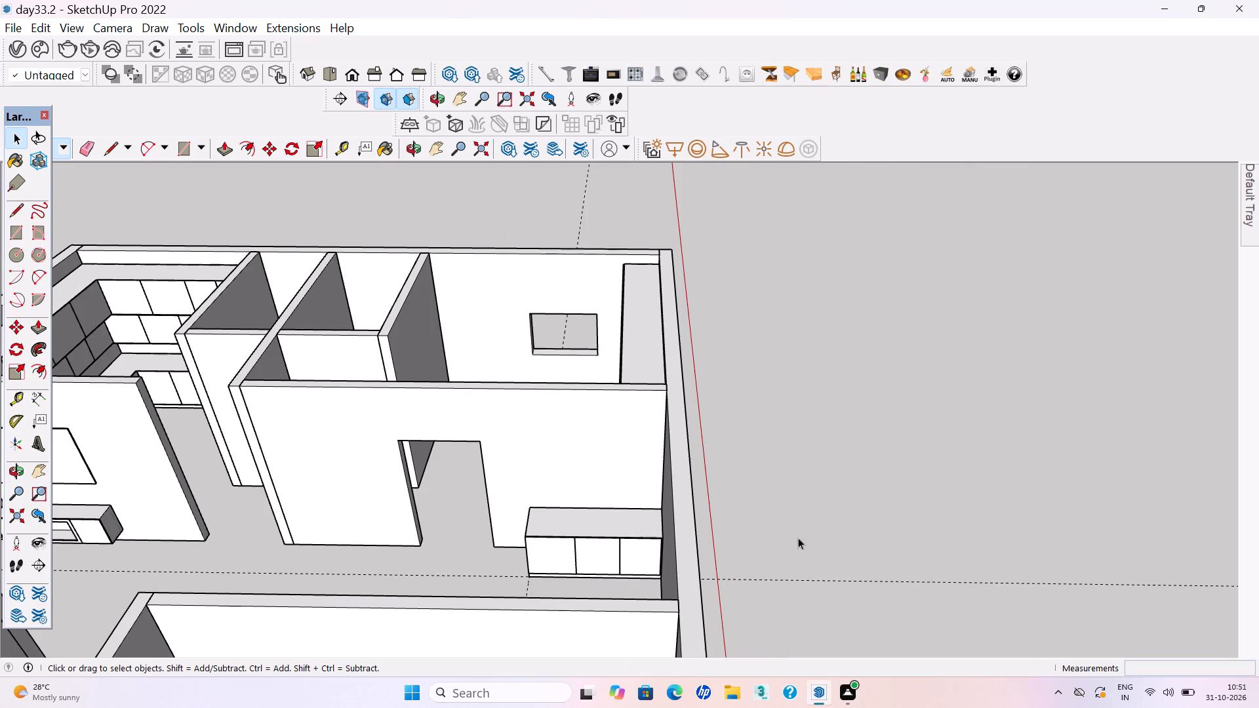
pyautogui.click(829, 526)
pyautogui.moveTo(879, 623); pyautogui.dragTo(854, 523)
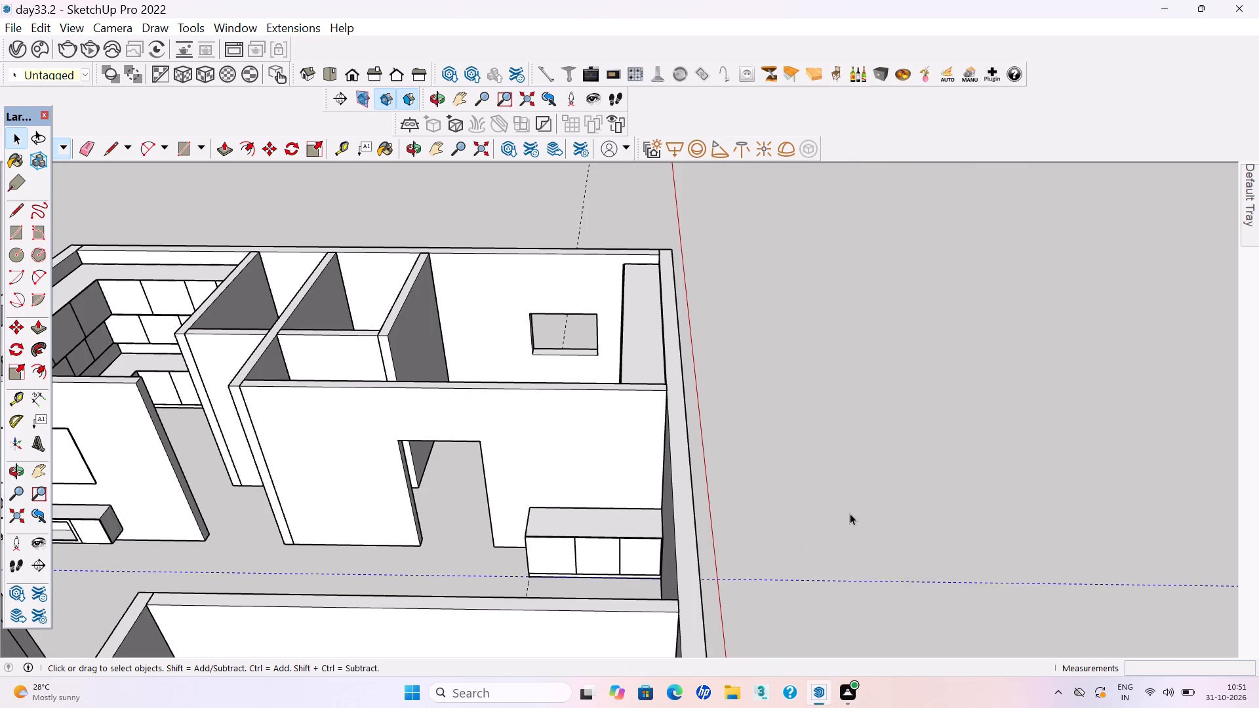
pyautogui.press('Delete')
pyautogui.hotkey('ctrl', 's')
pyautogui.hotkey('ctrl', 's')
pyautogui.hotkey('ctrl', 's')
pyautogui.hotkey('ctrl', 's')
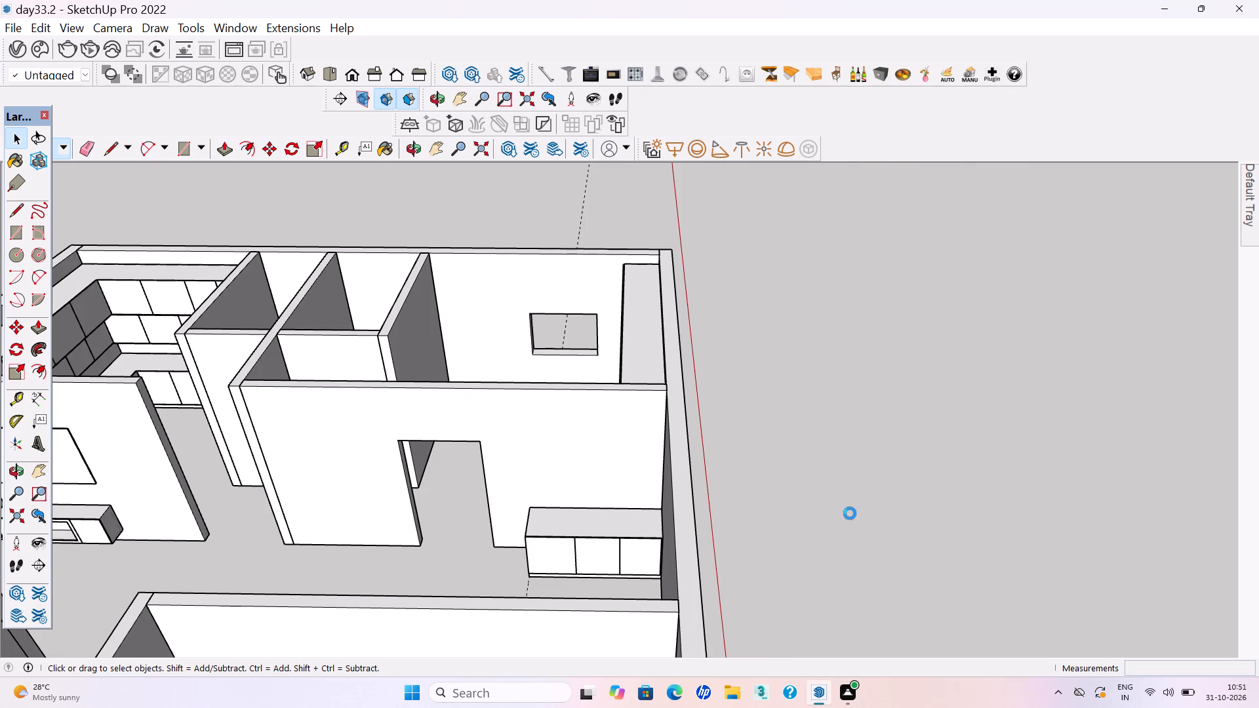
pyautogui.hotkey('ctrl', 's')
pyautogui.hotkey('ctrl', 's')
pyautogui.hotkey('ctrl', 's')
pyautogui.hotkey('ctrl', 's')
# Place a horizontal guide on the hall wall 2' above the low cabinet's top back edge.
pyautogui.scroll(4, 468, 442)
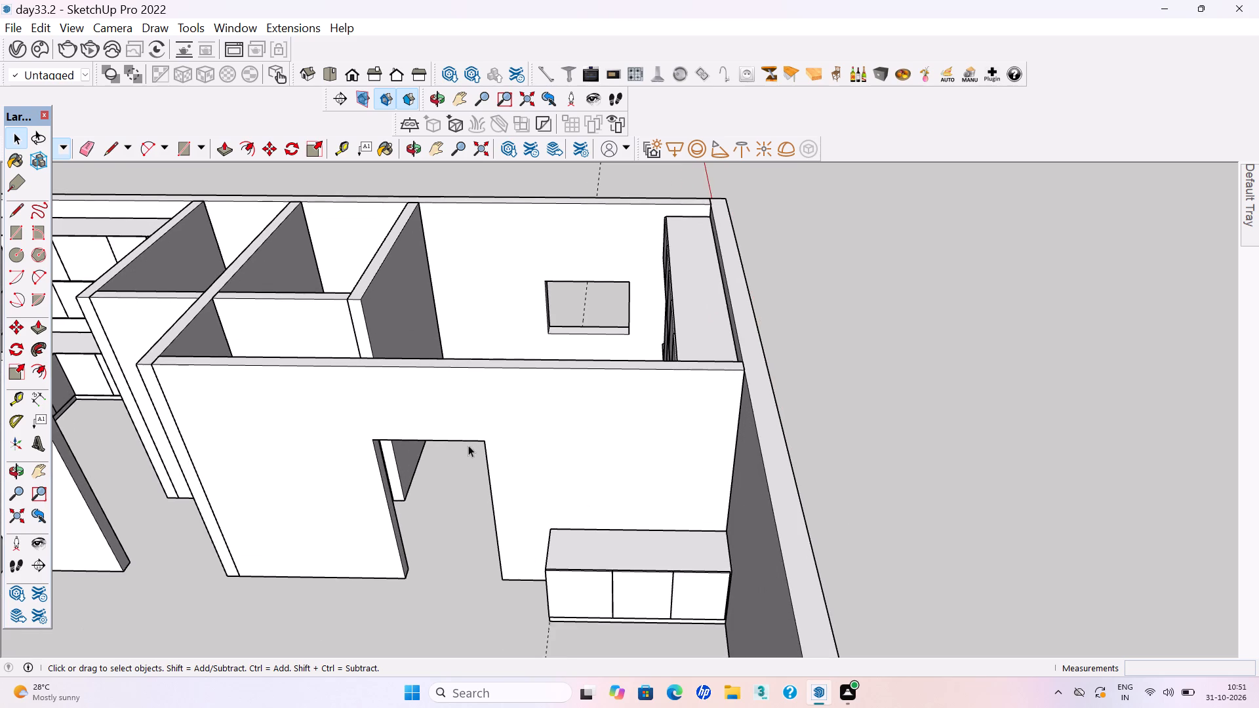
pyautogui.moveTo(556, 585); pyautogui.dragTo(577, 568, button='middle')
pyautogui.scroll(1, 603, 487)
pyautogui.press('t')
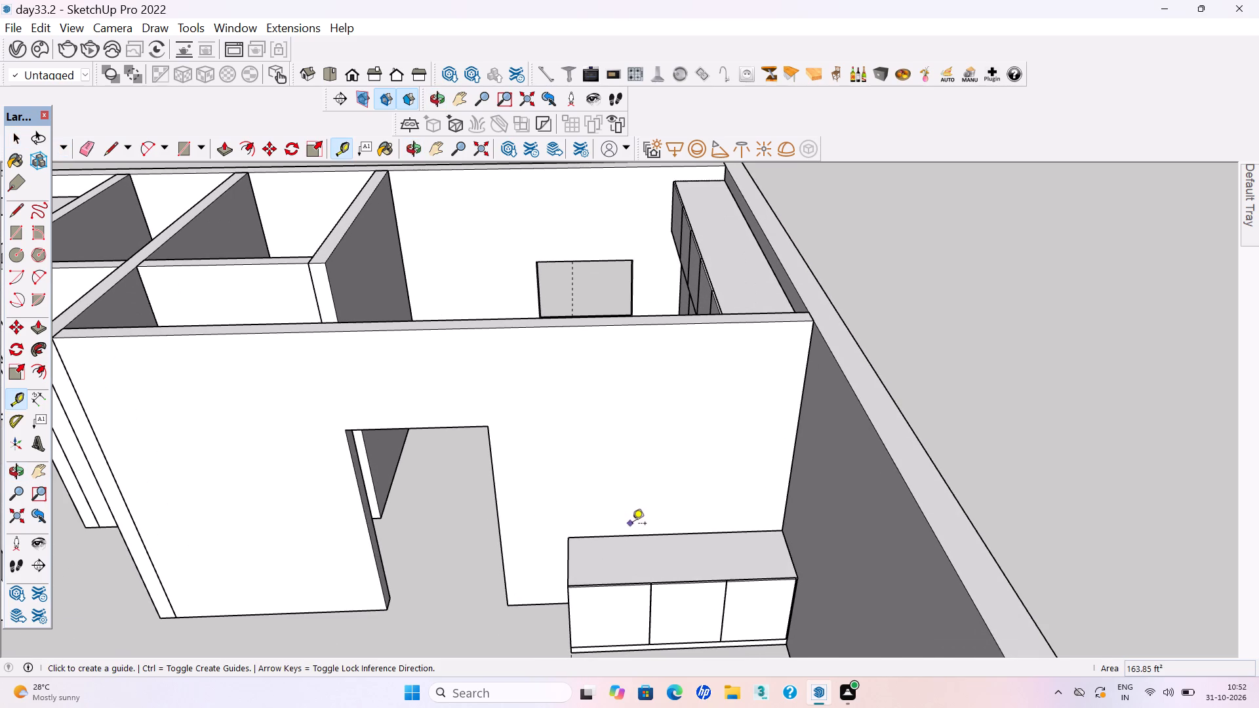
pyautogui.click(637, 534)
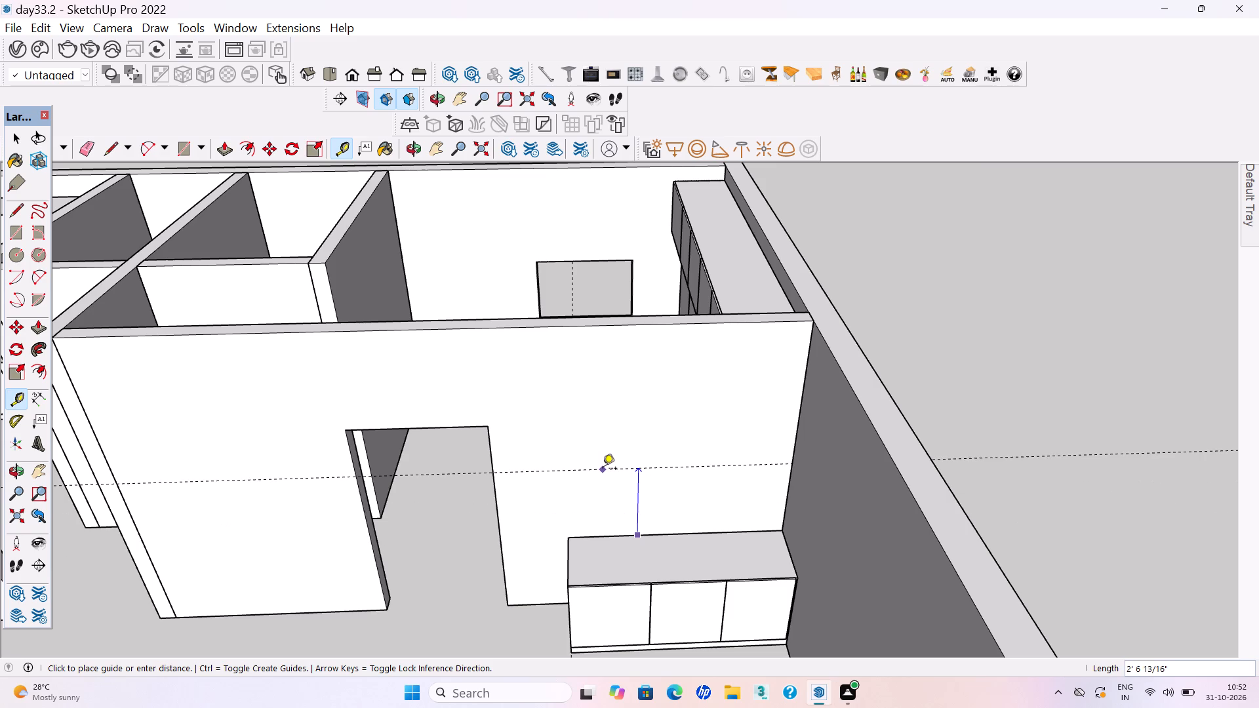
pyautogui.write("2'")
pyautogui.press('Return')
pyautogui.press('space')
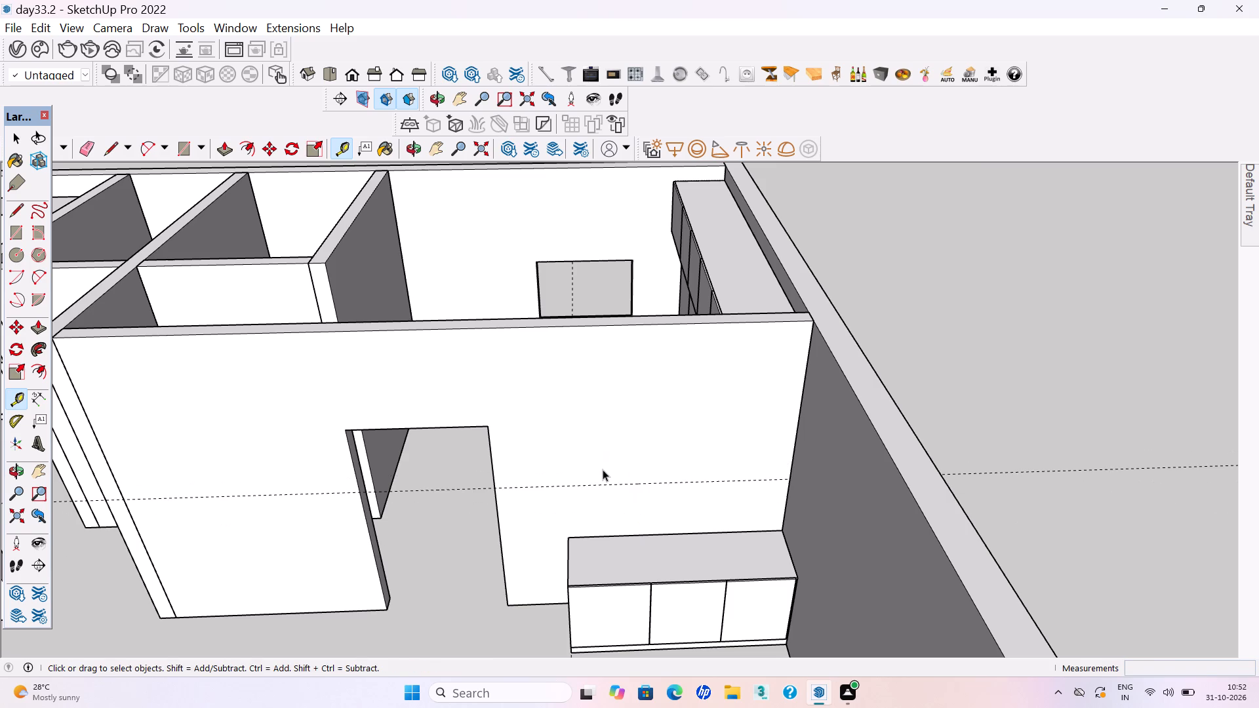
# Draw an upper cabinet rectangle on the wall above the guide, from the low cabinet's doorway-side end to the wall corner.
pyautogui.moveTo(657, 562); pyautogui.dragTo(644, 545, button='middle')
pyautogui.scroll(2, 600, 479)
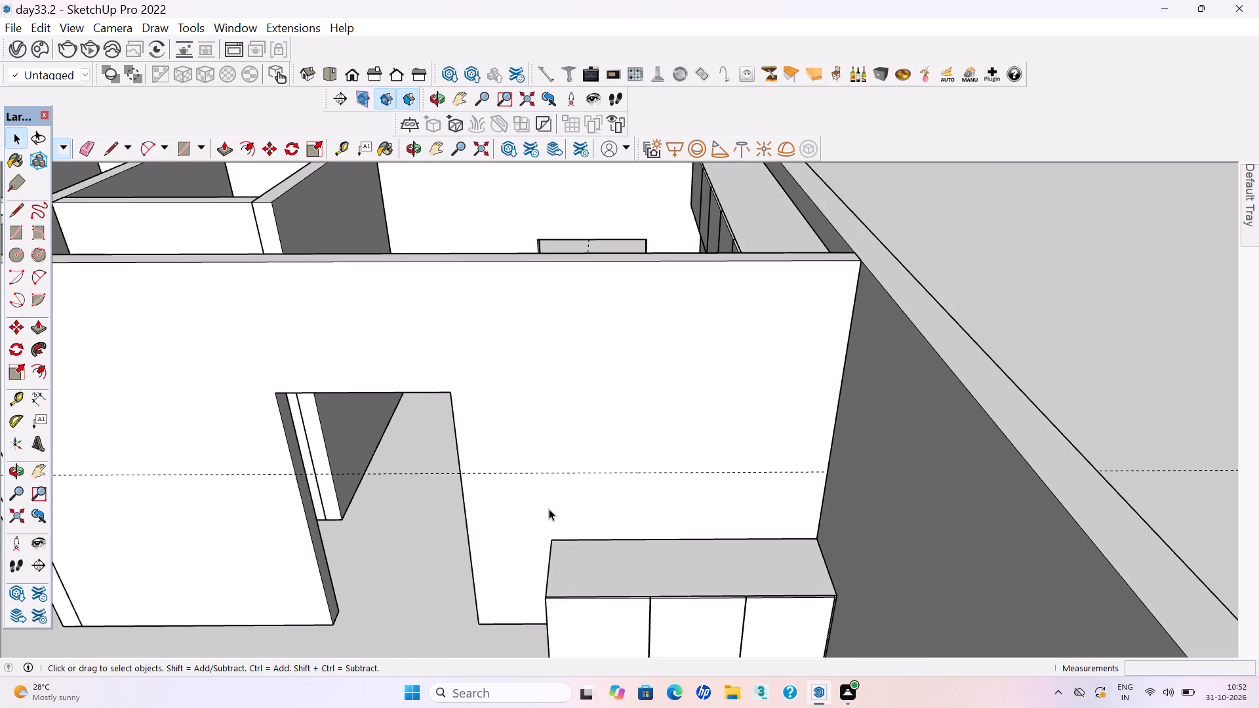
pyautogui.press('r')
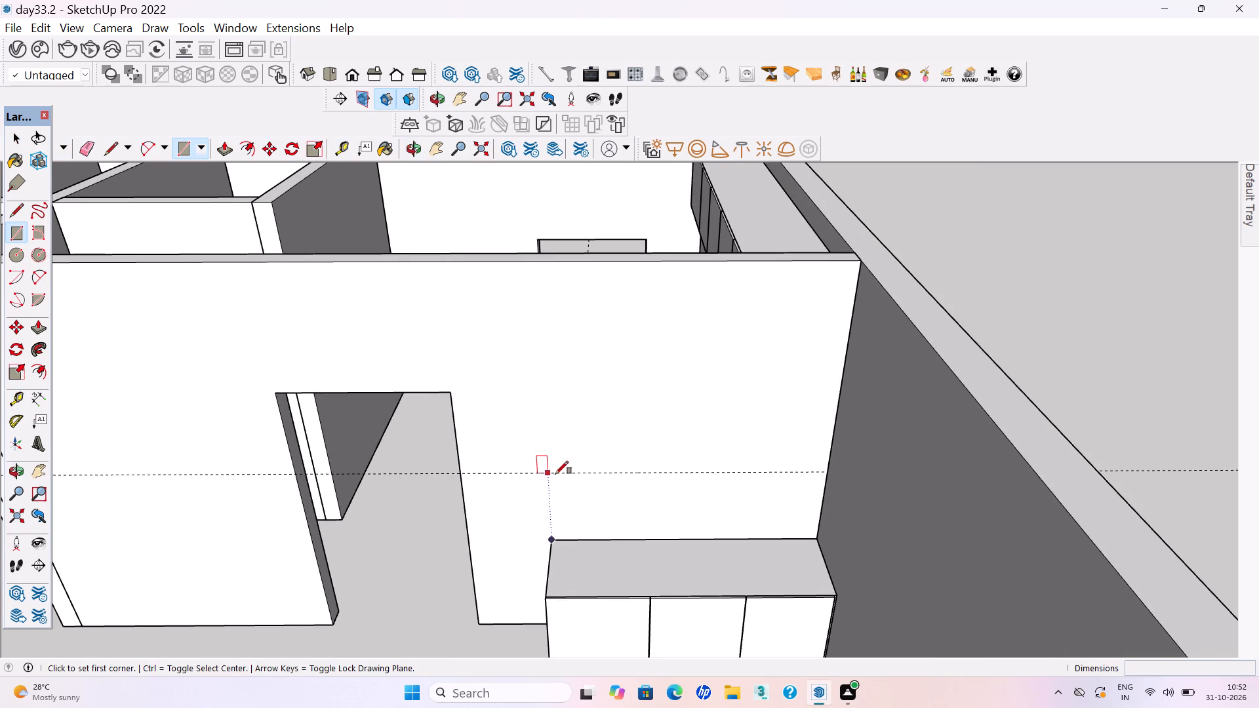
pyautogui.click(546, 475)
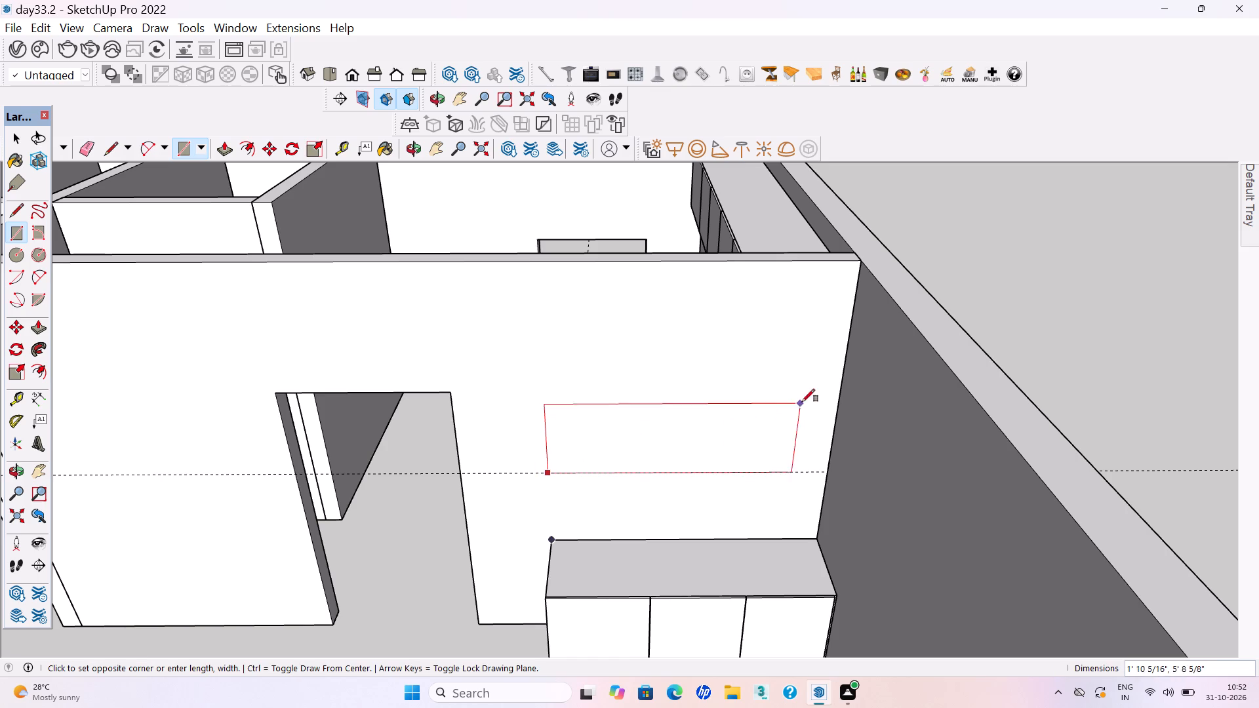
pyautogui.click(843, 380)
pyautogui.press('space')
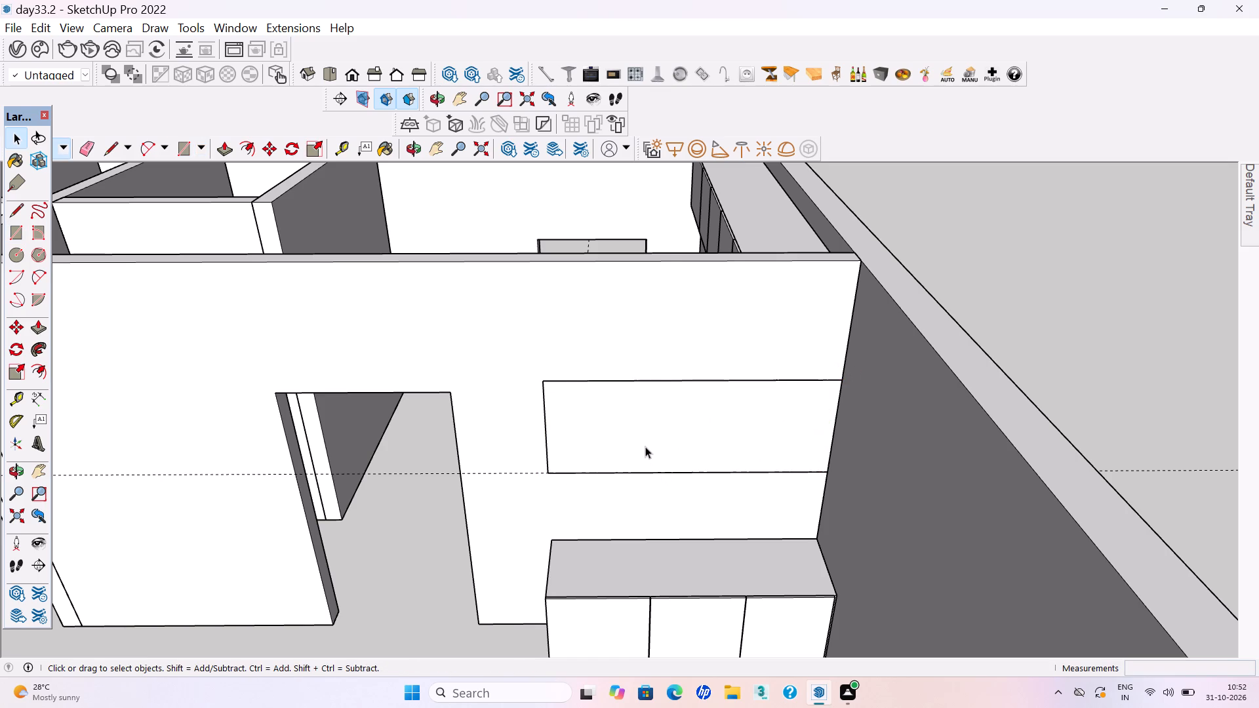
# Group the wall rectangle above the guide and extrude it 1'4" out from the wall inside the group.
pyautogui.doubleClick(645, 446)
pyautogui.rightClick(644, 443)
pyautogui.click(690, 260)
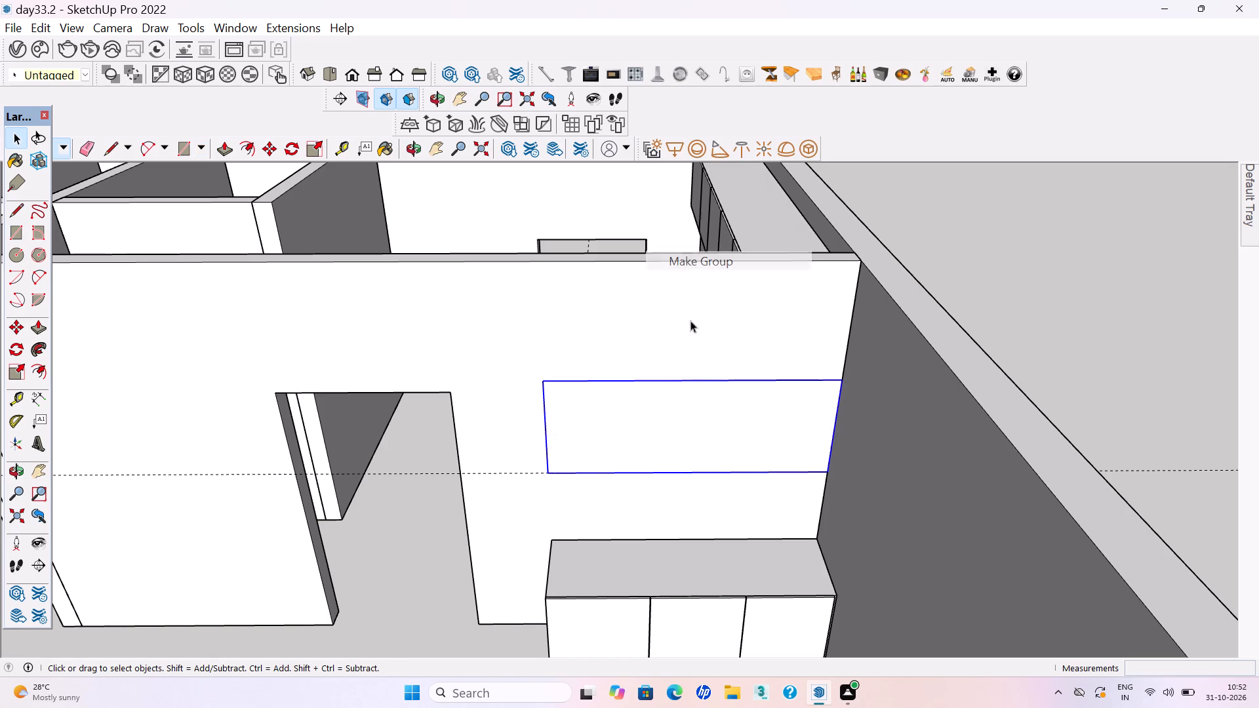
pyautogui.doubleClick(664, 457)
pyautogui.press('p')
pyautogui.click(637, 426)
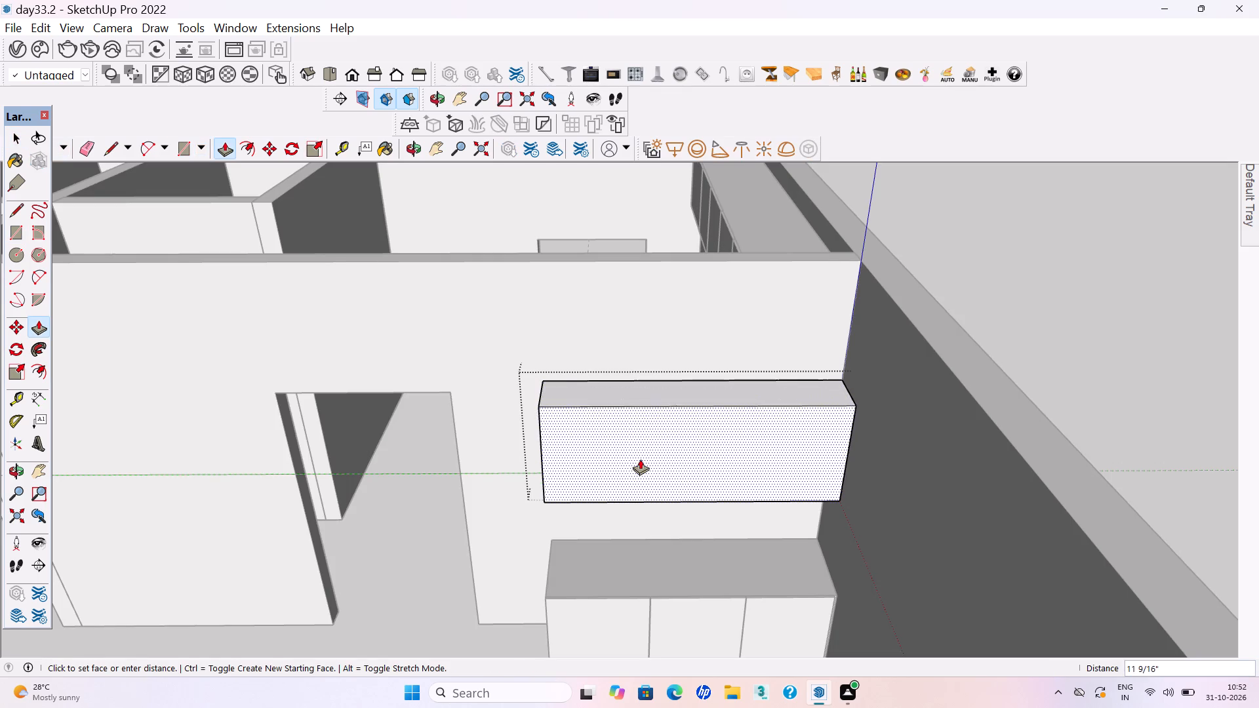
pyautogui.write('1\'4"')
pyautogui.press('Return')
pyautogui.press('space')
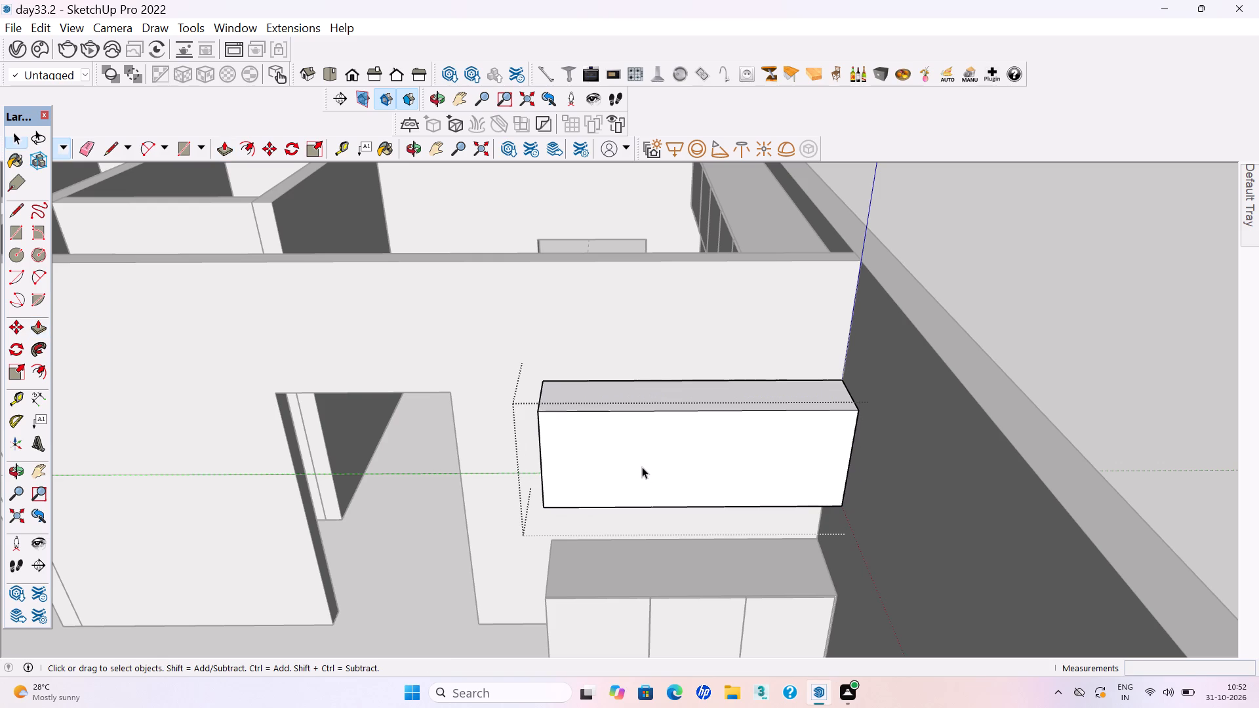
# Offset the upper cabinet's front face outline 18 mm inward.
pyautogui.click(642, 467)
pyautogui.press('f')
pyautogui.click(641, 459)
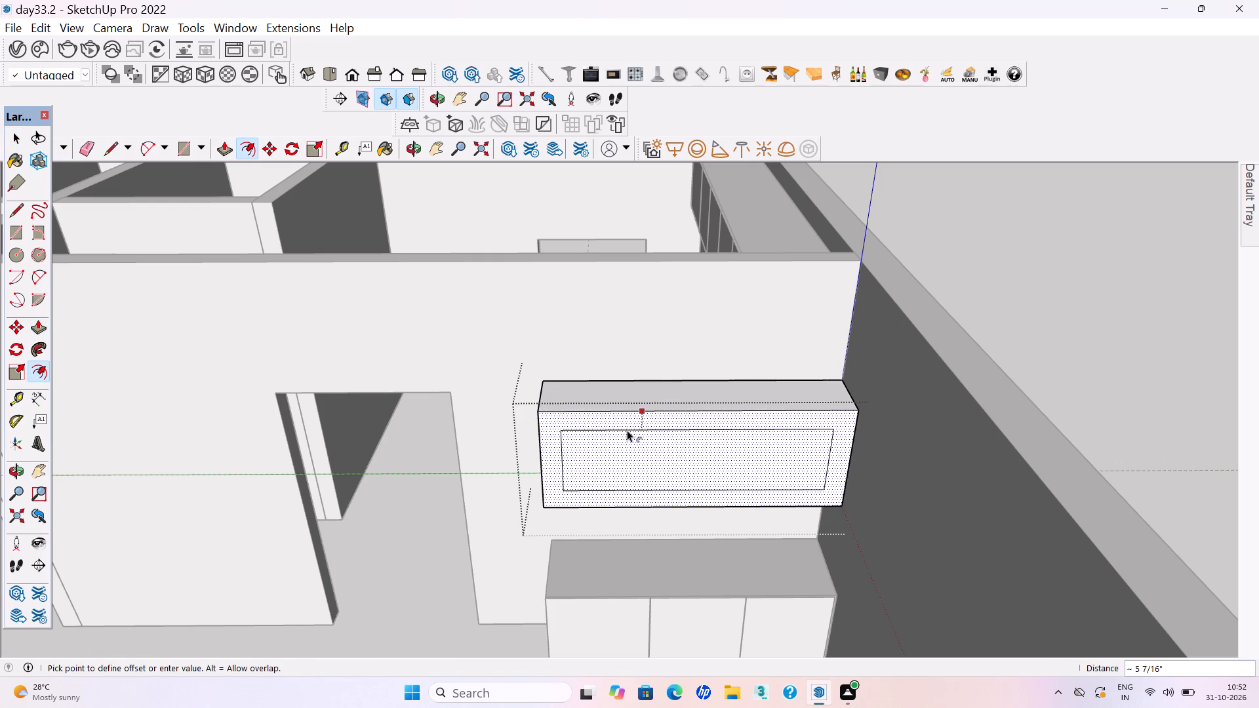
pyautogui.write('18mm')
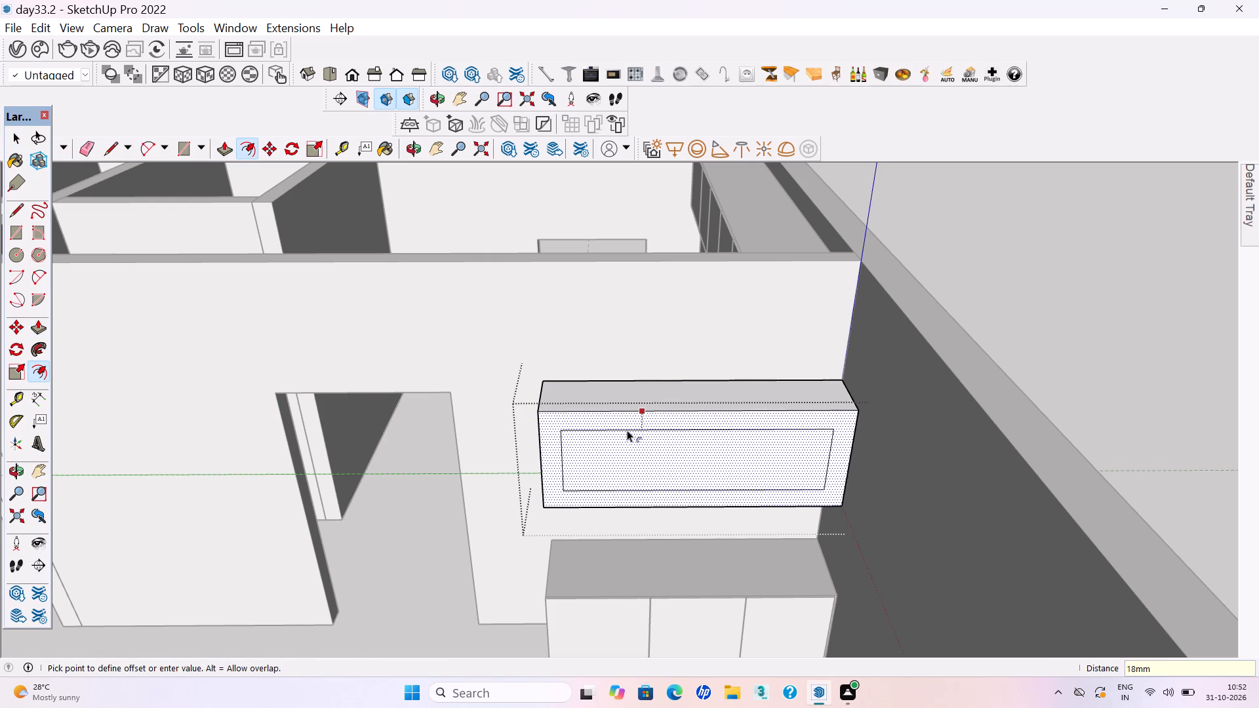
pyautogui.press('Return')
pyautogui.press('space')
# Push the upper cabinet's inner front face back to hollow out the carcass, leave the group and save the model.
pyautogui.click(637, 468)
pyautogui.press('p')
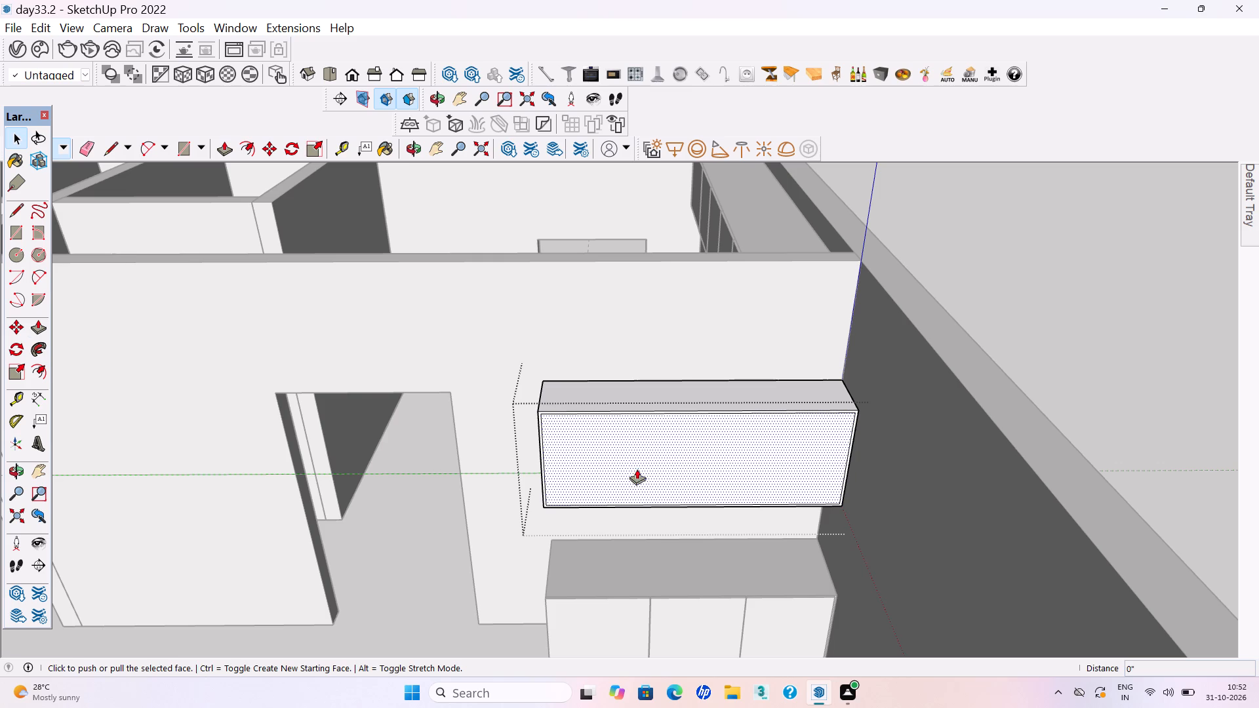
pyautogui.click(642, 493)
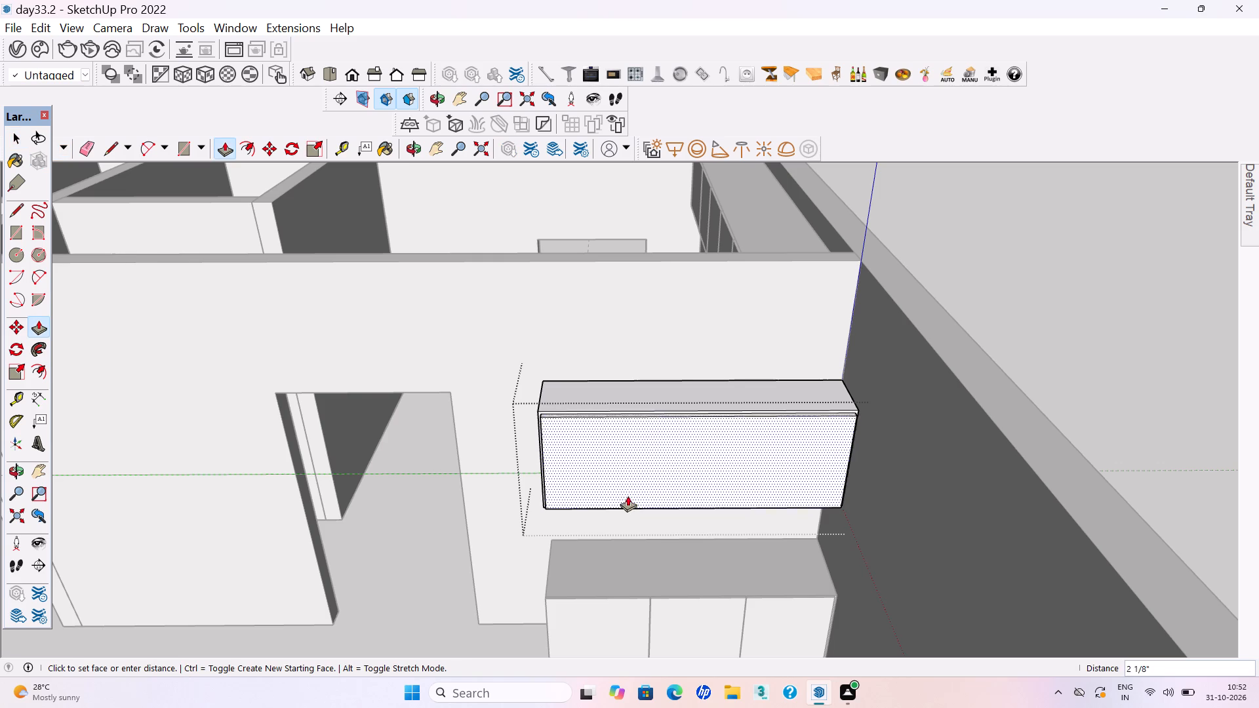
pyautogui.click(628, 473)
pyautogui.press('space')
pyautogui.click(1096, 313)
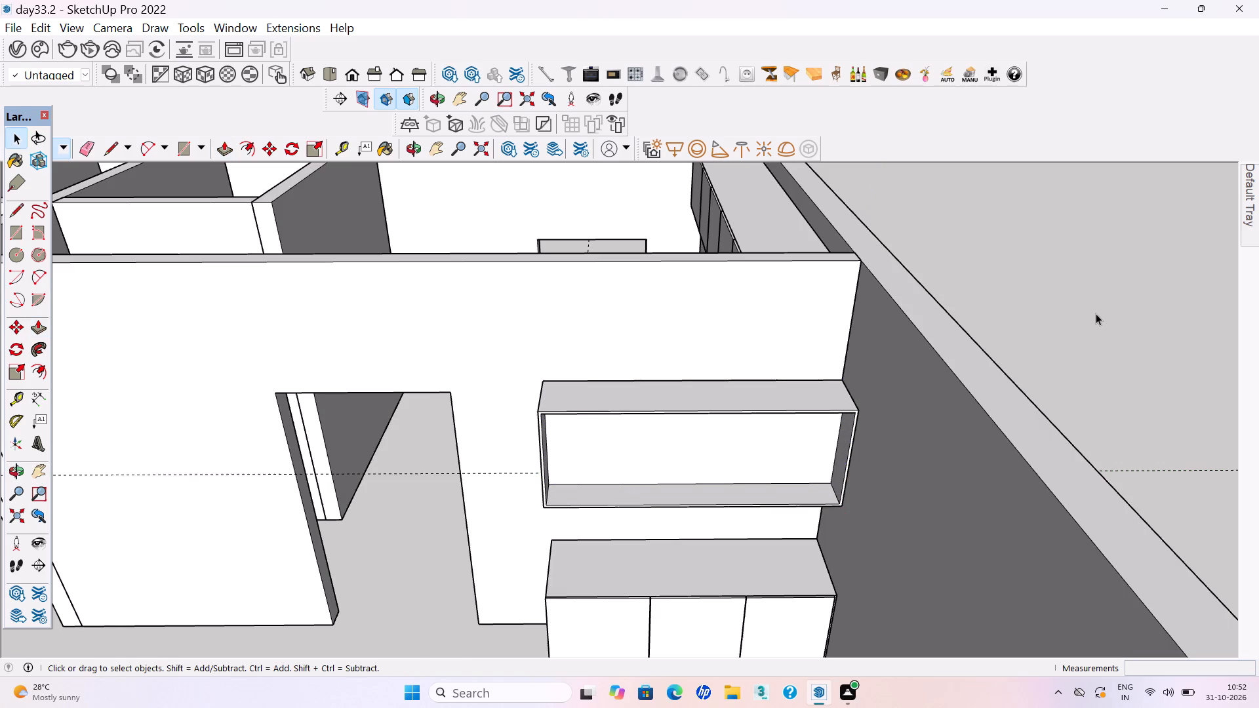
pyautogui.hotkey('ctrl', 's')
pyautogui.hotkey('ctrl', 's')
# Draw a door about 2'7" wide and 2'4 9/16" high at the upper cabinet's doorway-side end and extrude it 18 mm.
pyautogui.press('r')
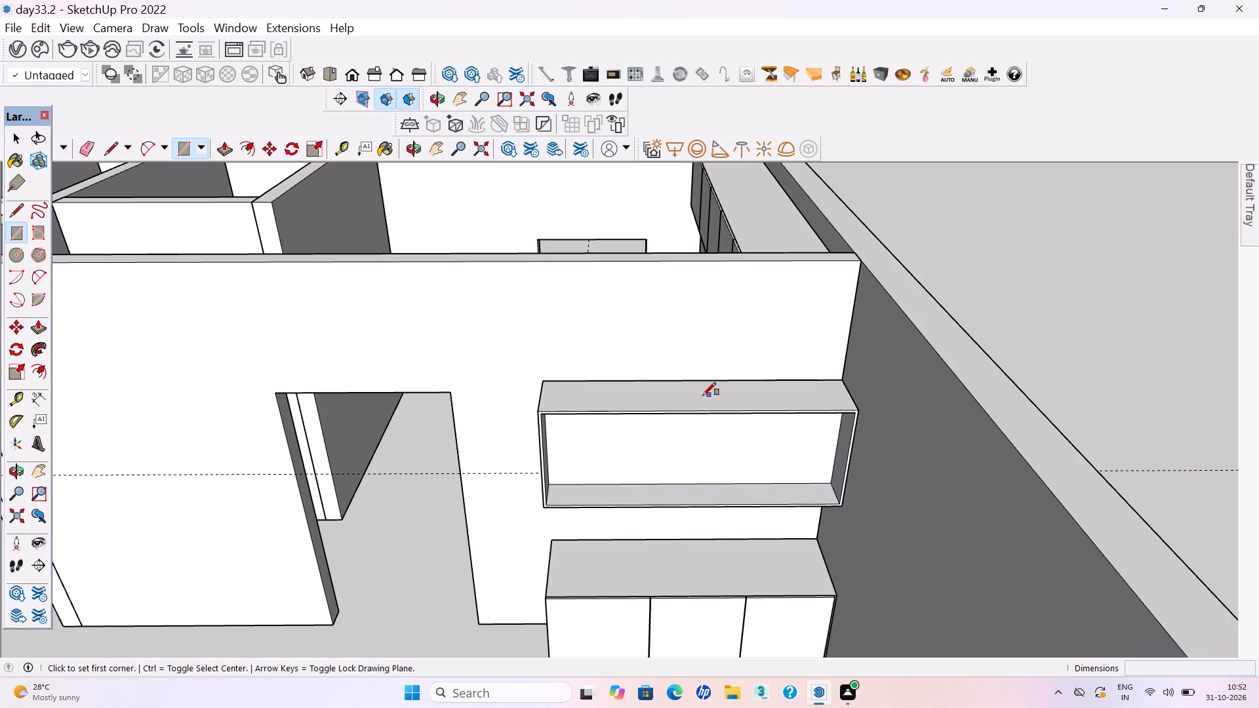
pyautogui.scroll(12, 522, 400)
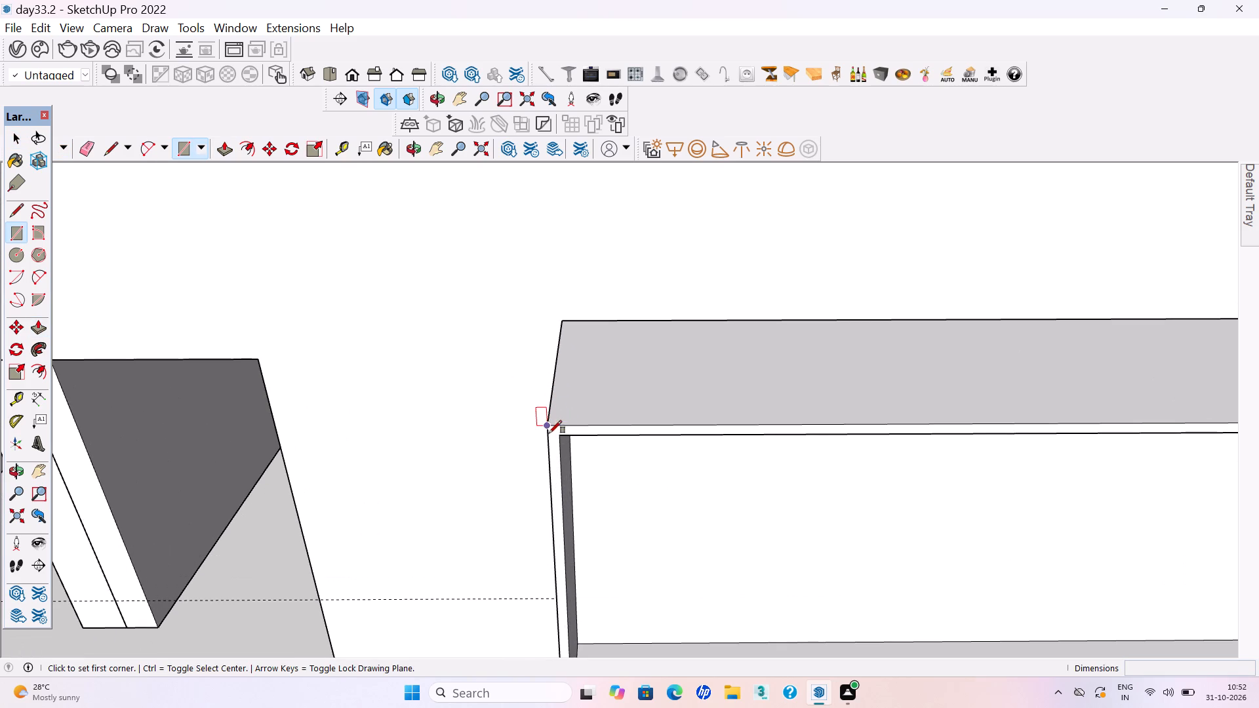
pyautogui.click(548, 427)
pyautogui.scroll(-11, 542, 423)
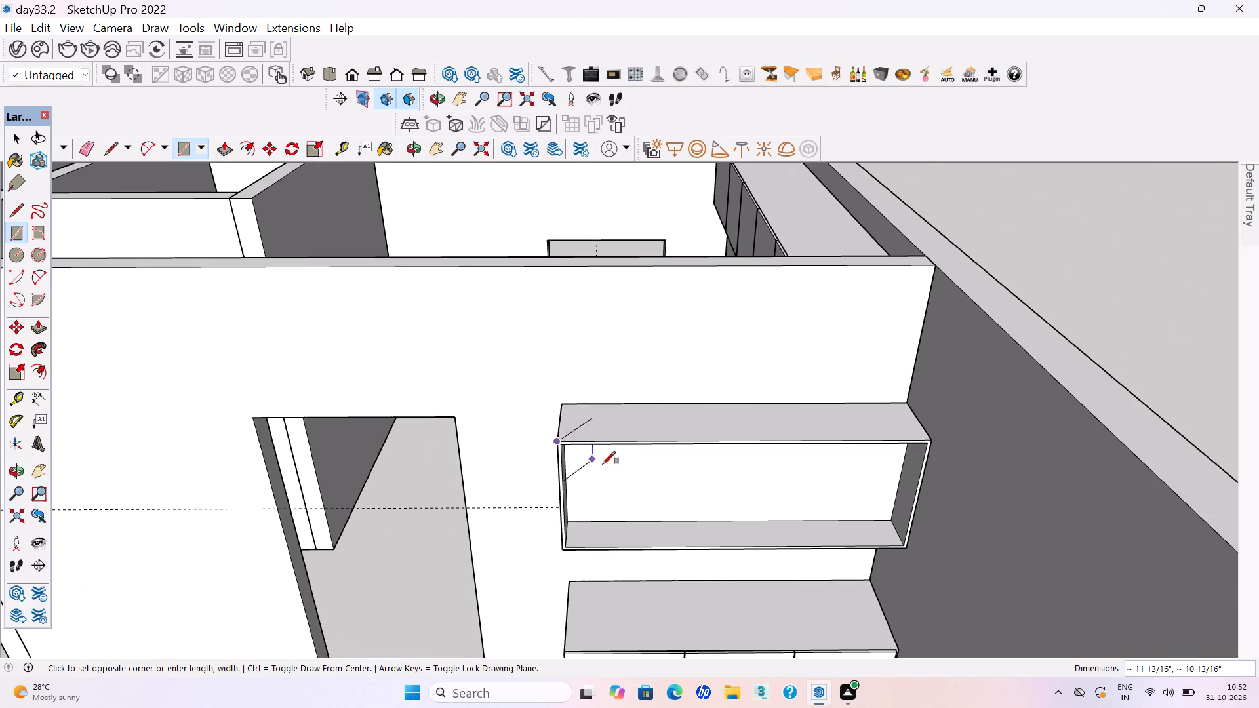
pyautogui.click(699, 549)
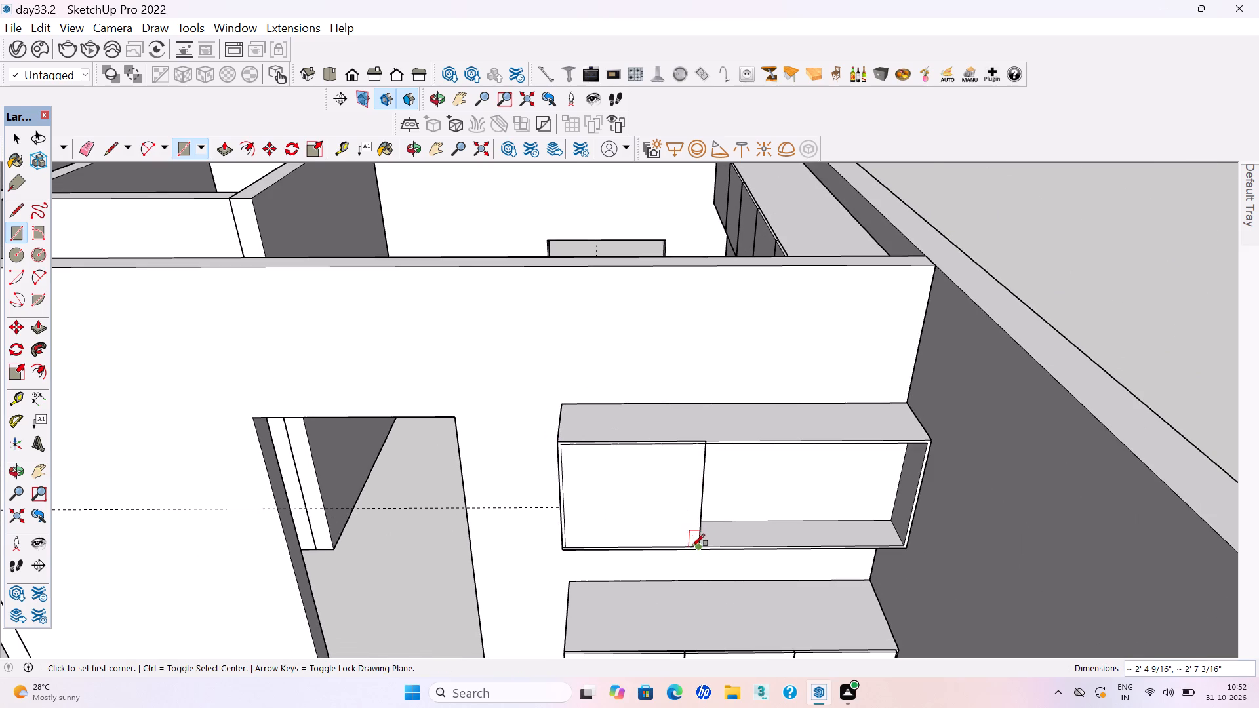
pyautogui.press('p')
pyautogui.click(630, 484)
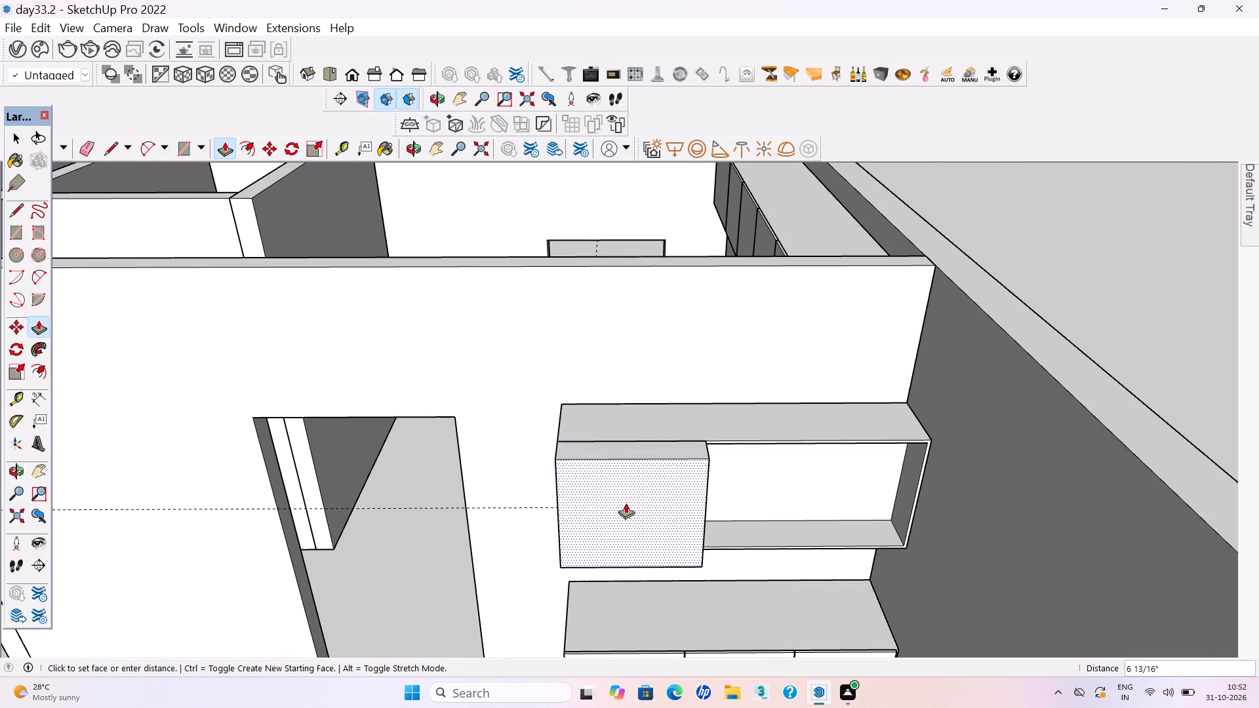
pyautogui.write('18mm')
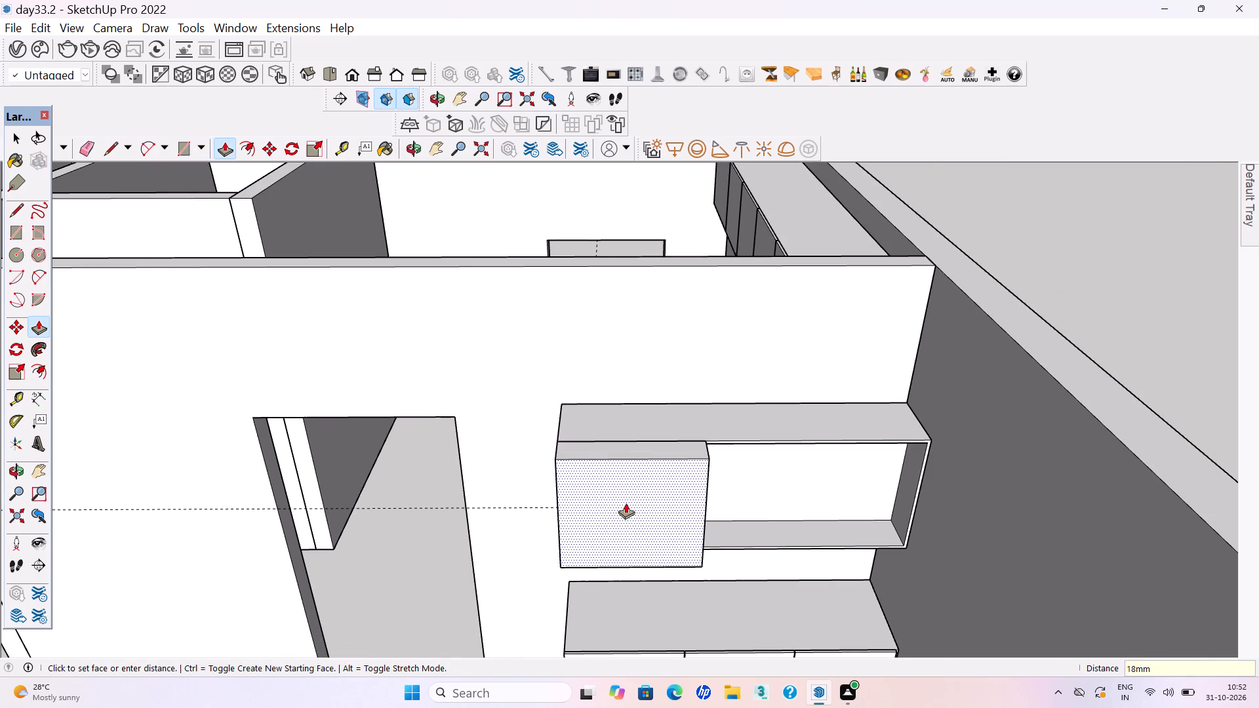
pyautogui.press('Return')
# Group the upper cabinet's first door and save the model.
pyautogui.press('space')
pyautogui.moveTo(669, 444); pyautogui.dragTo(604, 520, button='middle')
pyautogui.scroll(10, 608, 524)
pyautogui.tripleClick(618, 549)
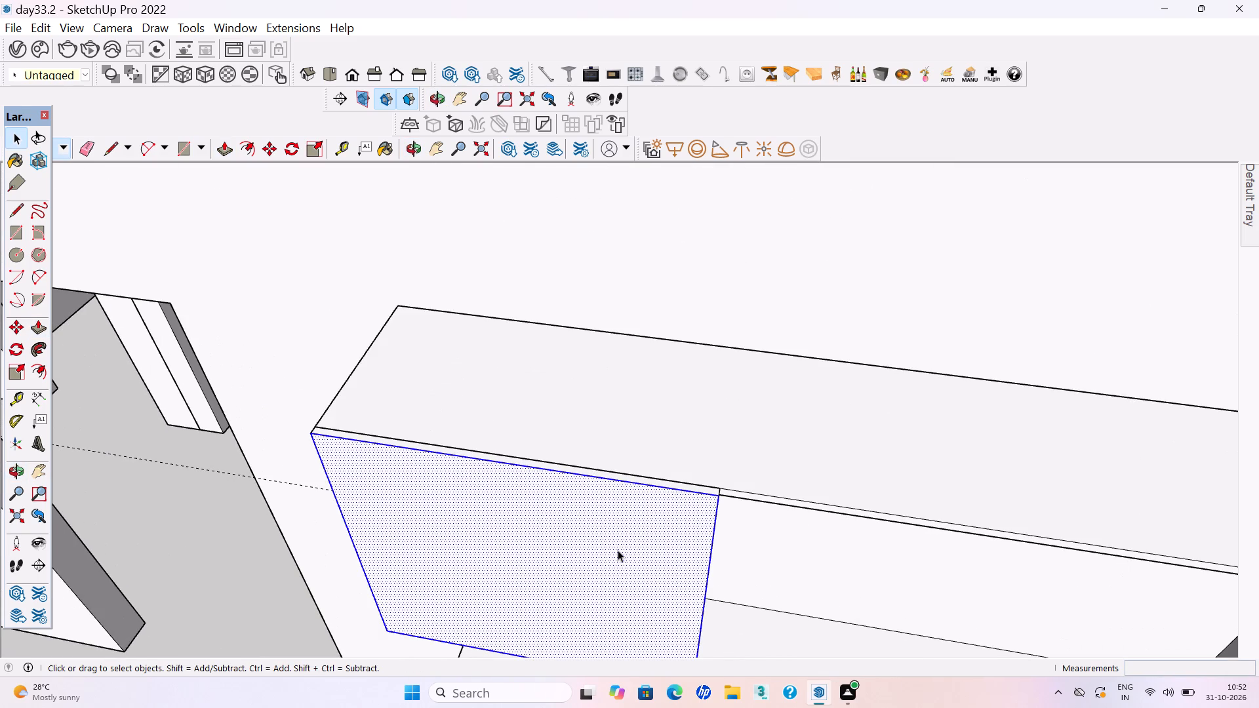
pyautogui.tripleClick(618, 550)
pyautogui.rightClick(618, 550)
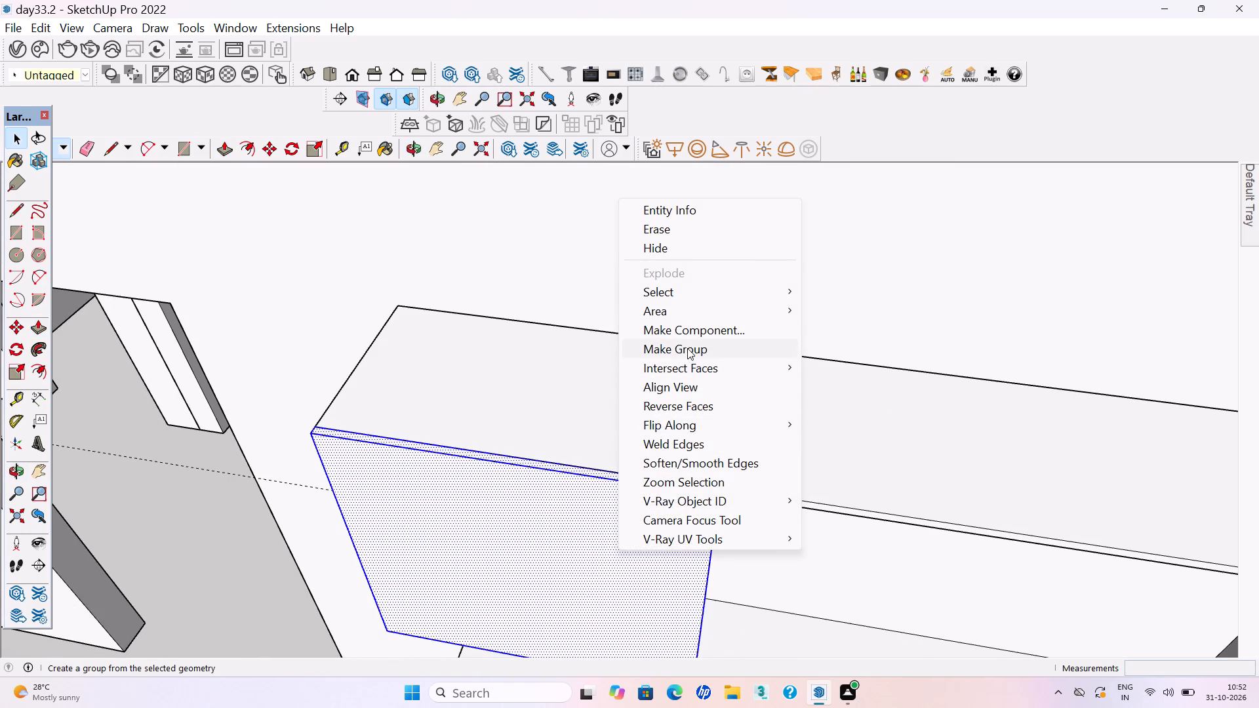
pyautogui.click(687, 347)
pyautogui.scroll(-13, 427, 519)
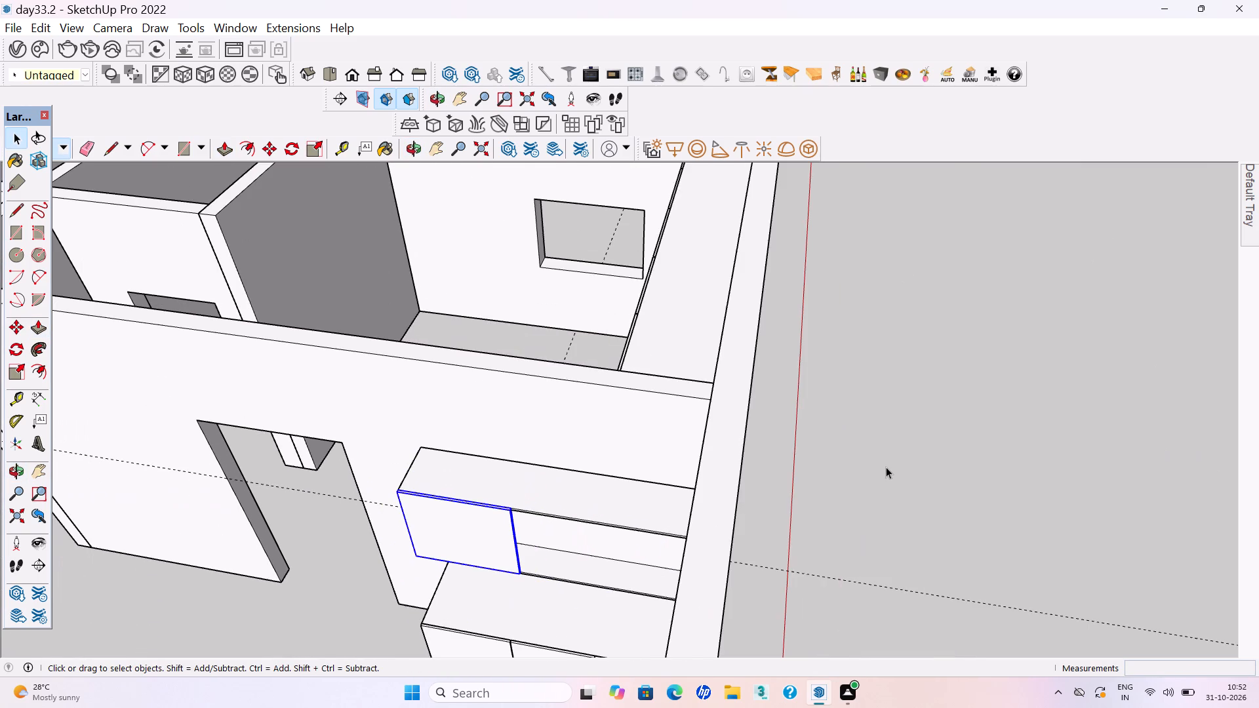
pyautogui.click(896, 463)
pyautogui.hotkey('ctrl', 's')
pyautogui.hotkey('ctrl', 's')
pyautogui.hotkey('ctrl', 's')
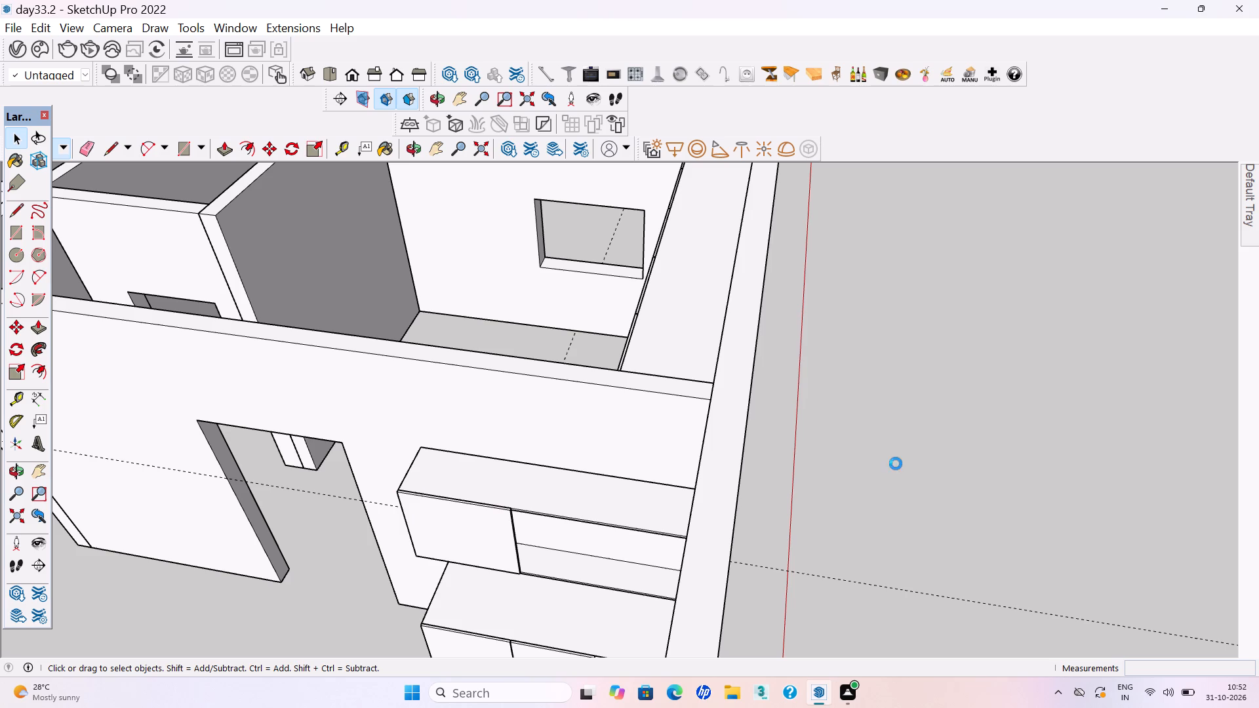
# Draw a middle door about 2' 7/8" wide beside the first one and extrude it flush with the first door's face.
pyautogui.press('r')
pyautogui.scroll(3, 555, 511)
pyautogui.scroll(5, 473, 528)
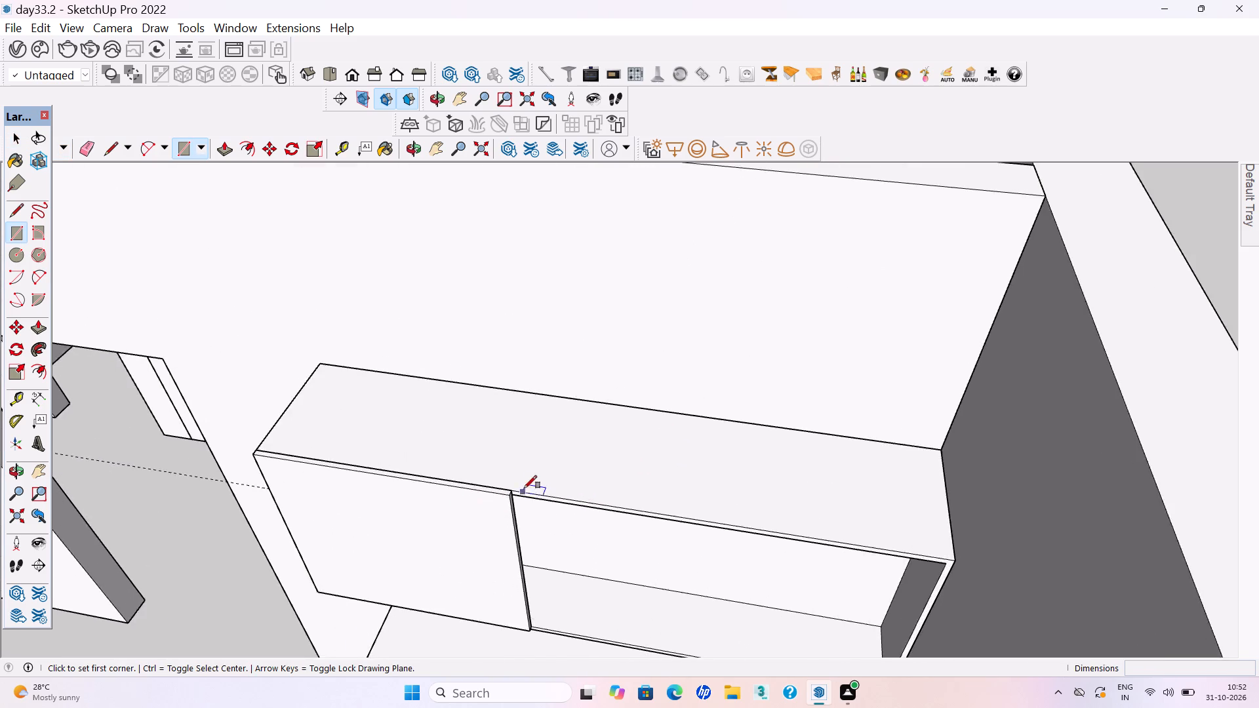
pyautogui.scroll(17, 526, 486)
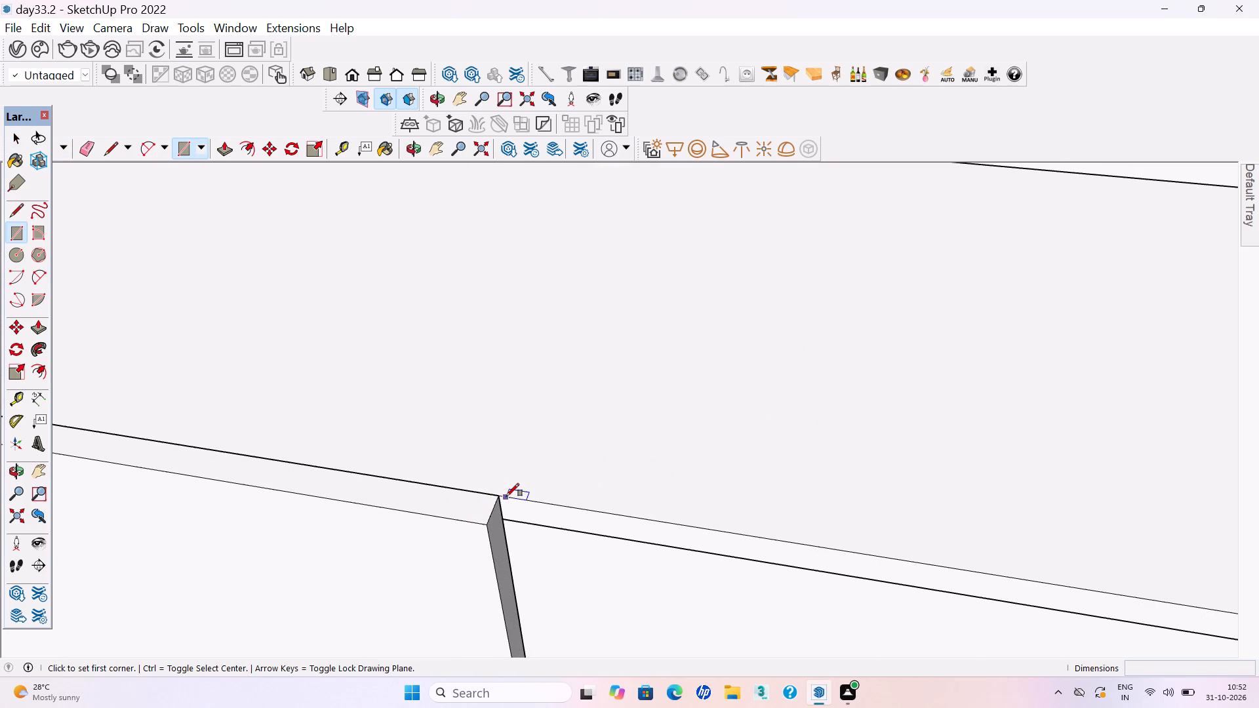
pyautogui.click(506, 496)
pyautogui.scroll(-20, 516, 494)
pyautogui.scroll(-2, 516, 494)
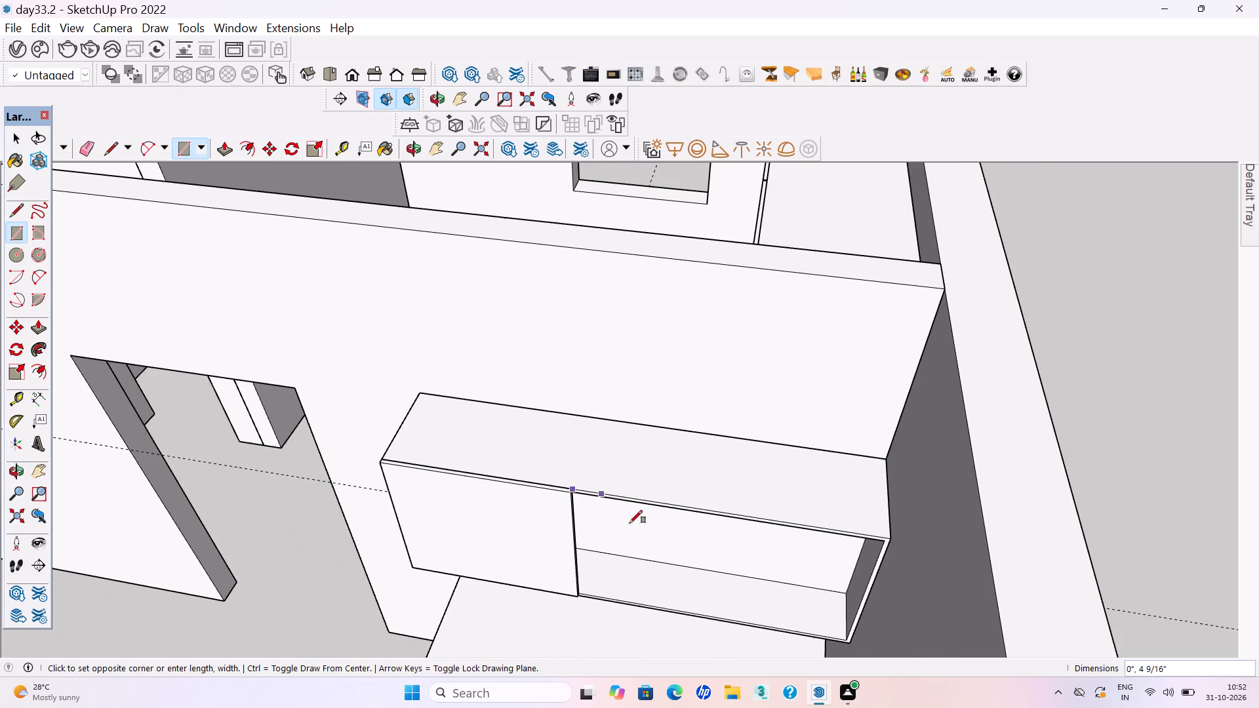
pyautogui.click(719, 616)
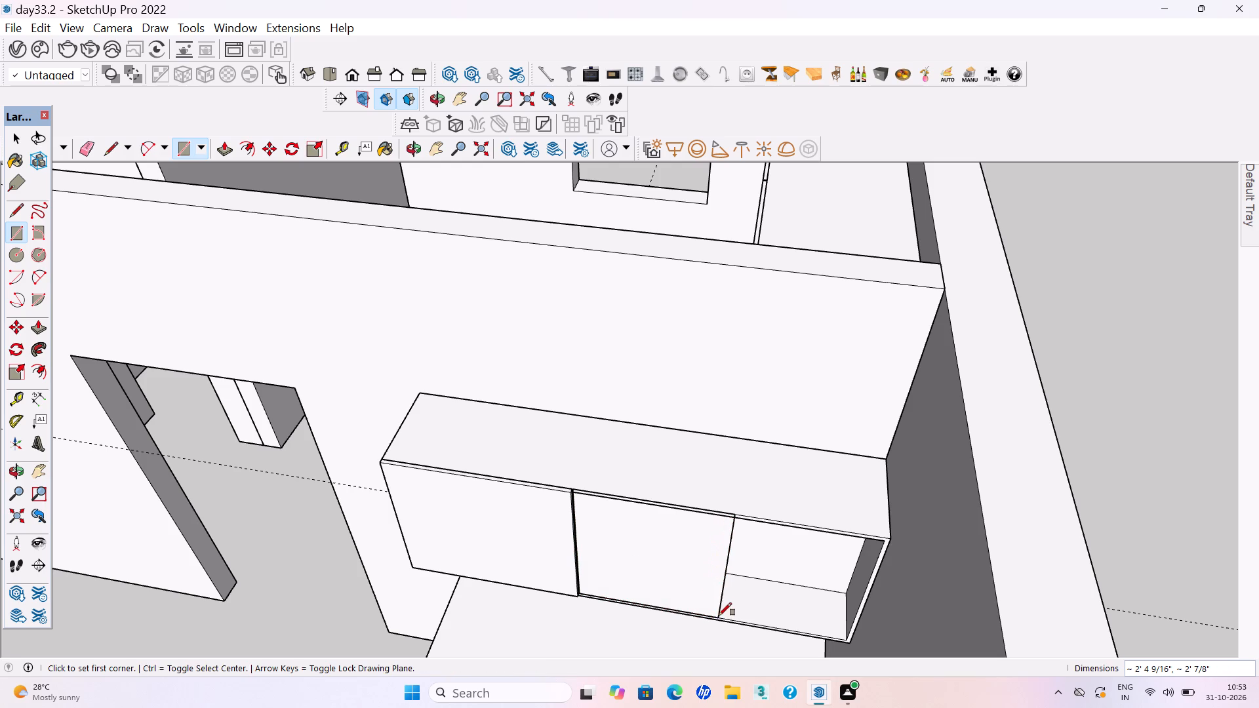
pyautogui.press('p')
pyautogui.click(582, 505)
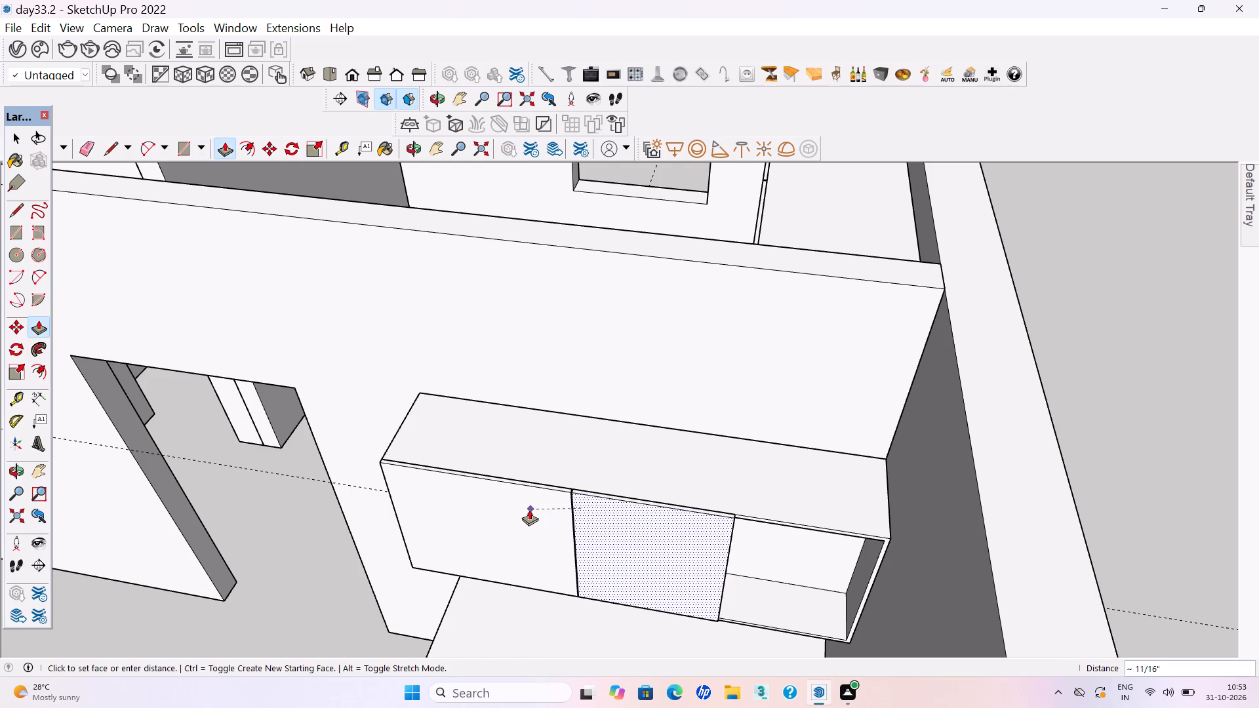
pyautogui.click(529, 509)
# Group the upper cabinet's middle door and save the model.
pyautogui.press('space')
pyautogui.scroll(9, 620, 503)
pyautogui.tripleClick(591, 543)
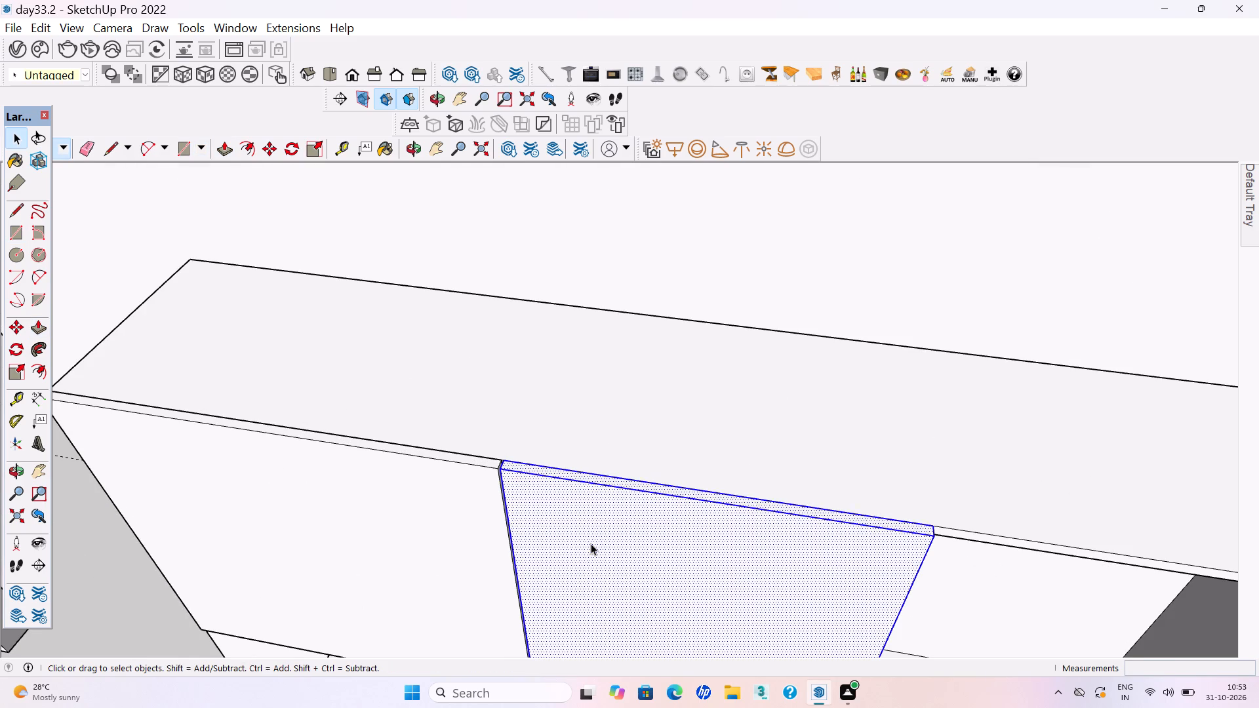
pyautogui.rightClick(590, 543)
pyautogui.click(627, 344)
pyautogui.scroll(-16, 517, 431)
pyautogui.click(931, 382)
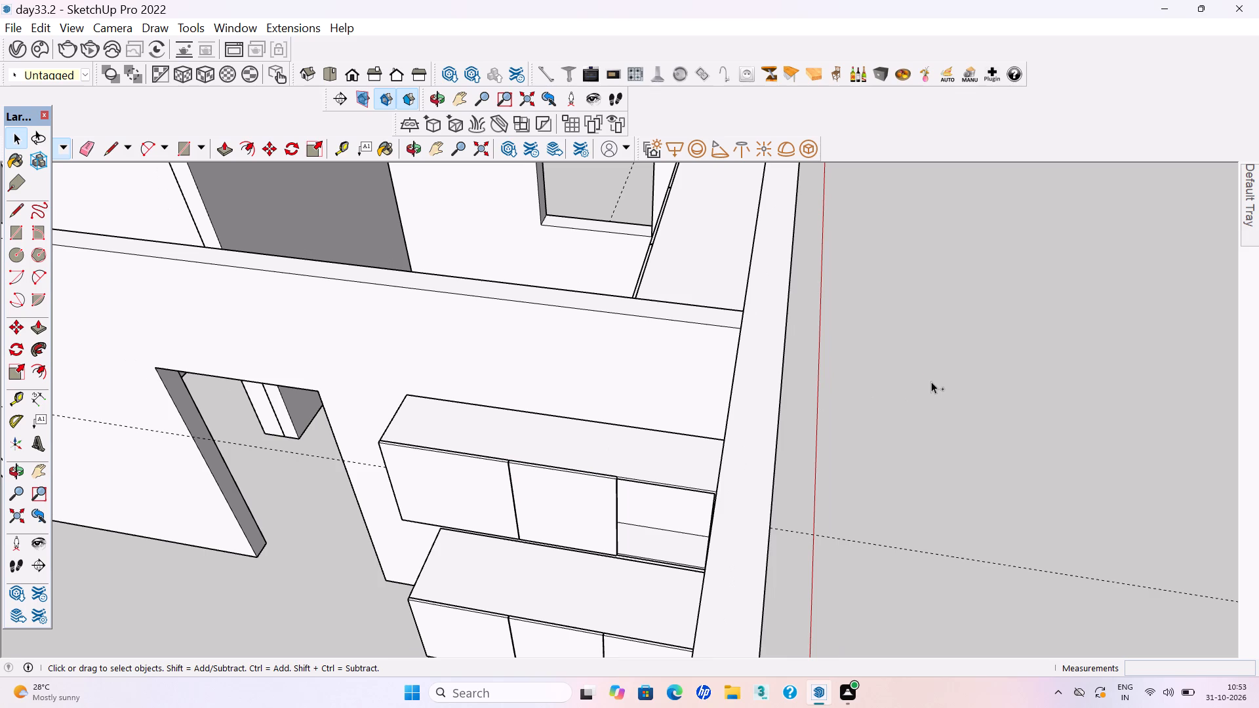
pyautogui.hotkey('ctrl', 's')
pyautogui.hotkey('ctrl', 's')
# Draw a third door across the remaining opening at the wall-corner end and extrude it flush with the middle door.
pyautogui.press('r')
pyautogui.scroll(5, 669, 484)
pyautogui.scroll(4, 600, 467)
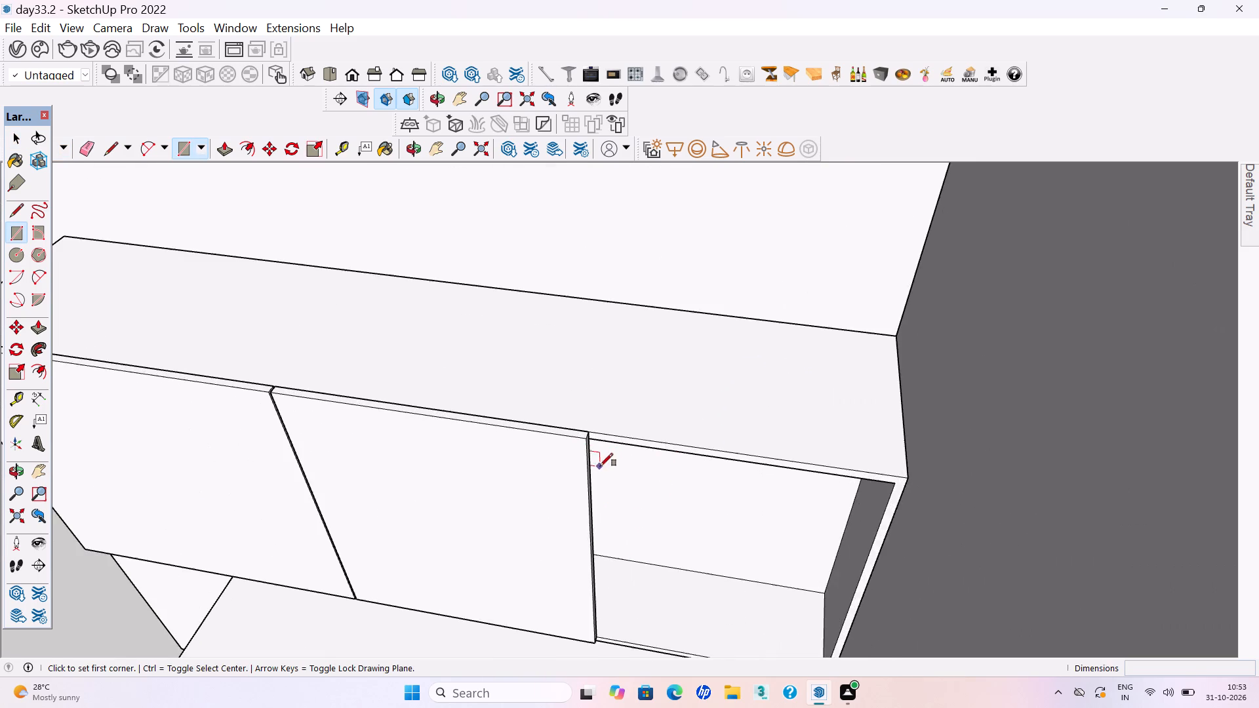
pyautogui.scroll(12, 600, 439)
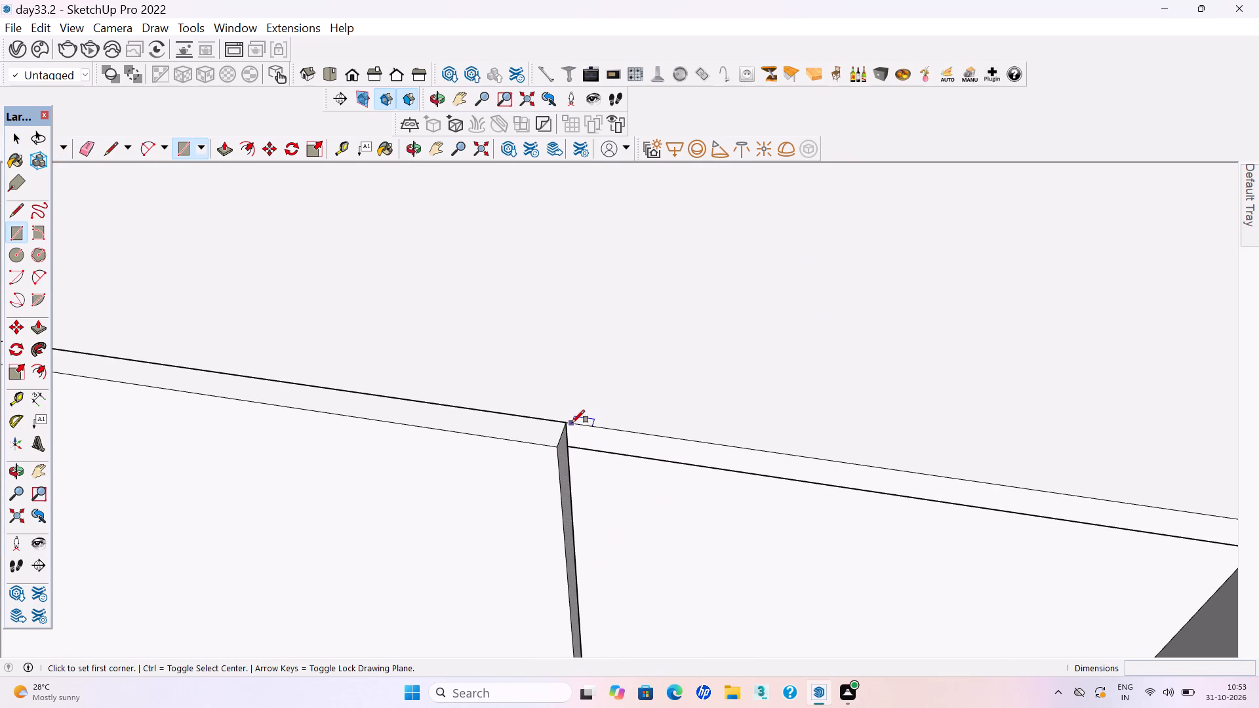
pyautogui.click(572, 423)
pyautogui.scroll(-14, 620, 423)
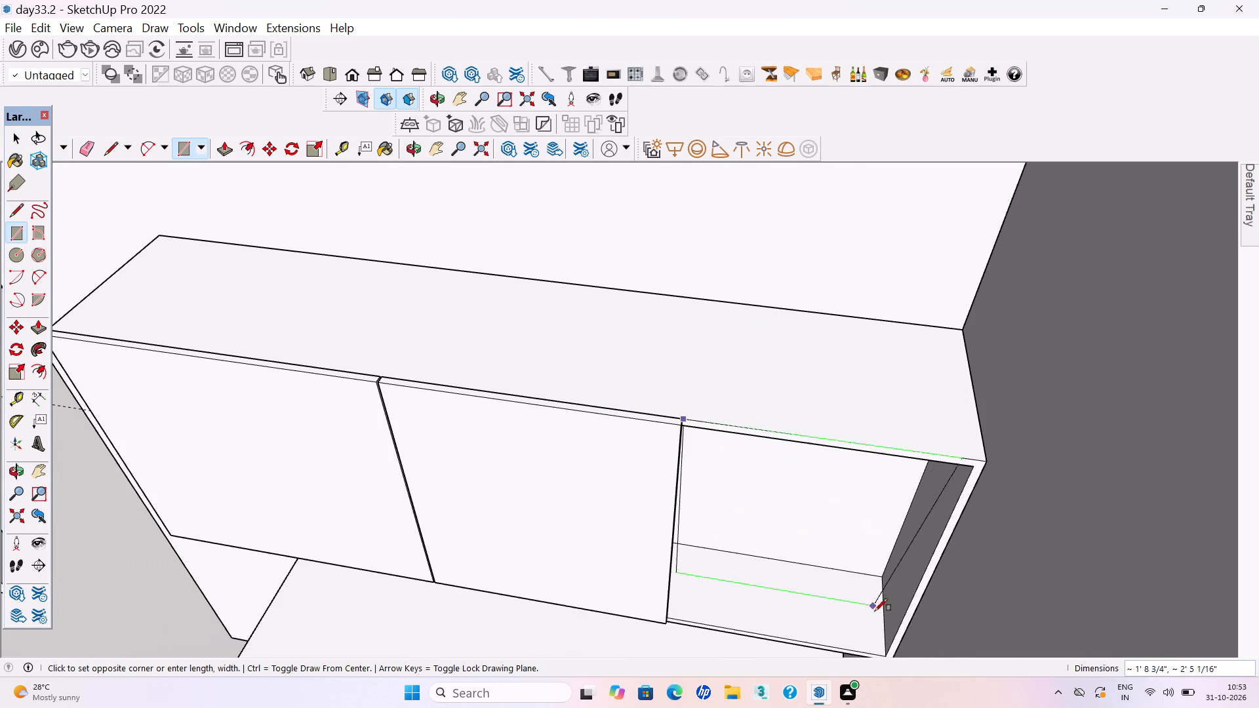
pyautogui.click(885, 656)
pyautogui.press('p')
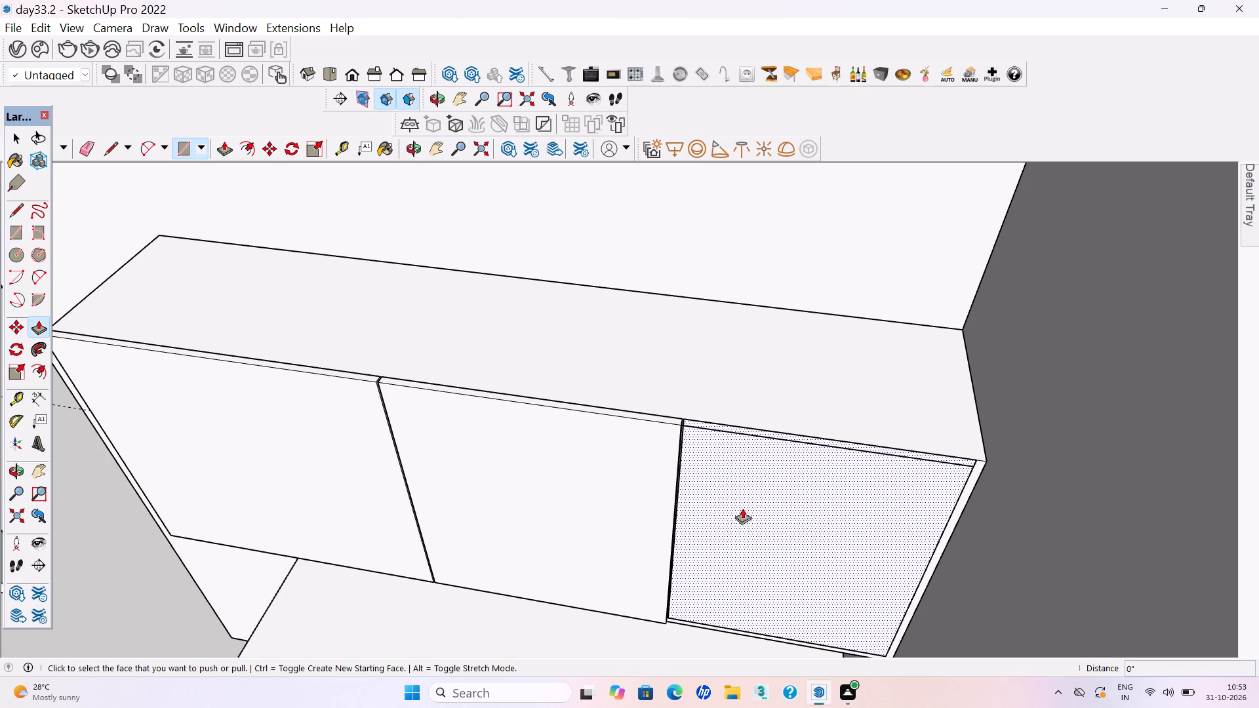
pyautogui.click(691, 444)
pyautogui.click(561, 459)
# Group the upper cabinet's third door.
pyautogui.press('space')
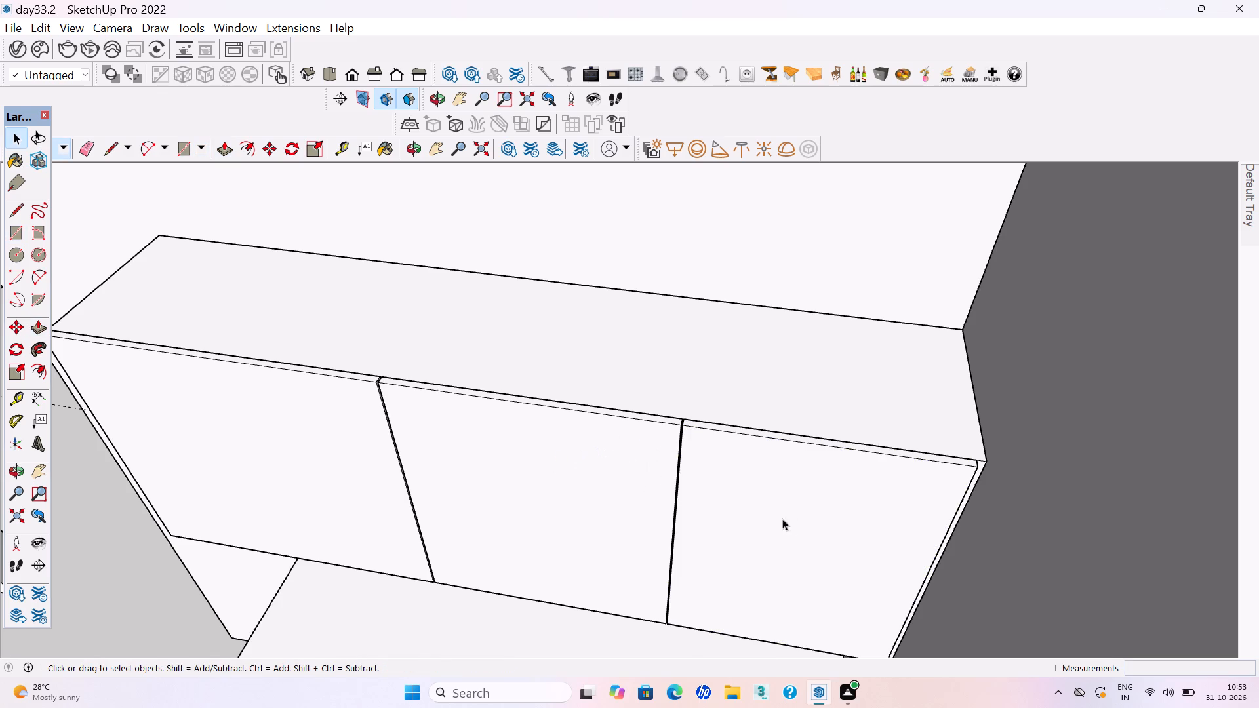
pyautogui.tripleClick(745, 512)
pyautogui.rightClick(744, 511)
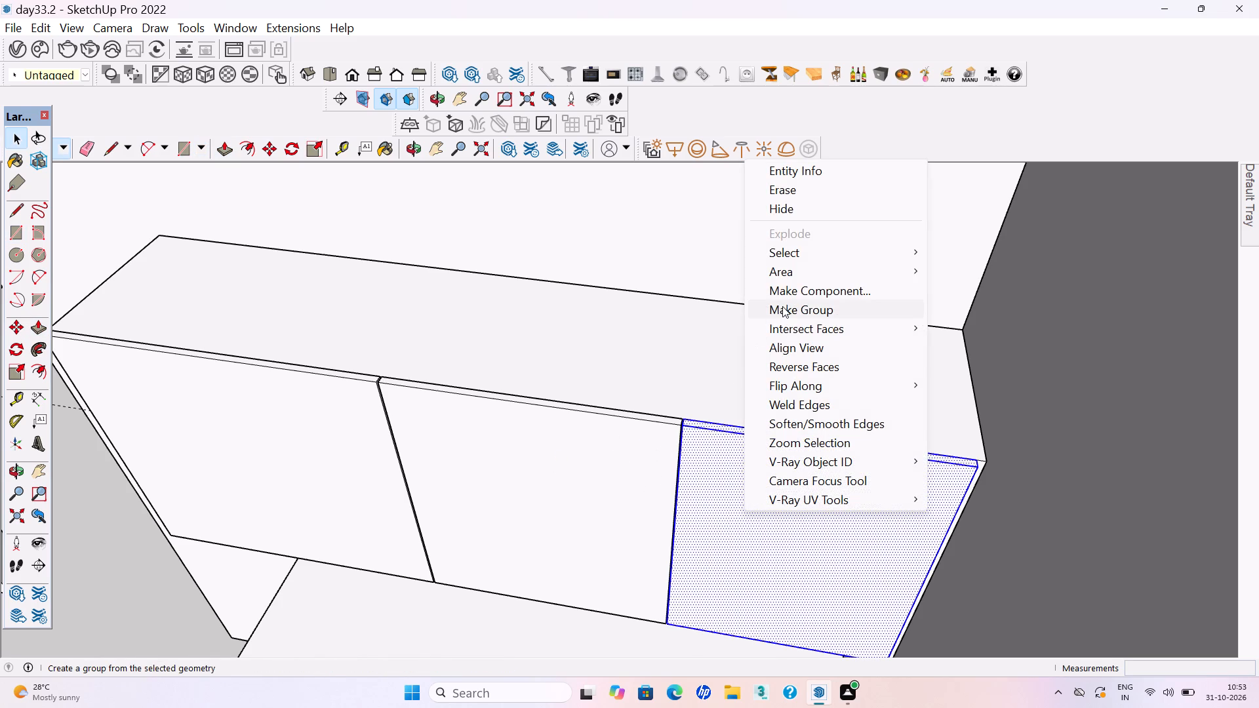
pyautogui.click(783, 305)
pyautogui.scroll(-16, 699, 484)
# Delete the long horizontal guide line running along the hall wall at the upper cabinet.
pyautogui.click(857, 543)
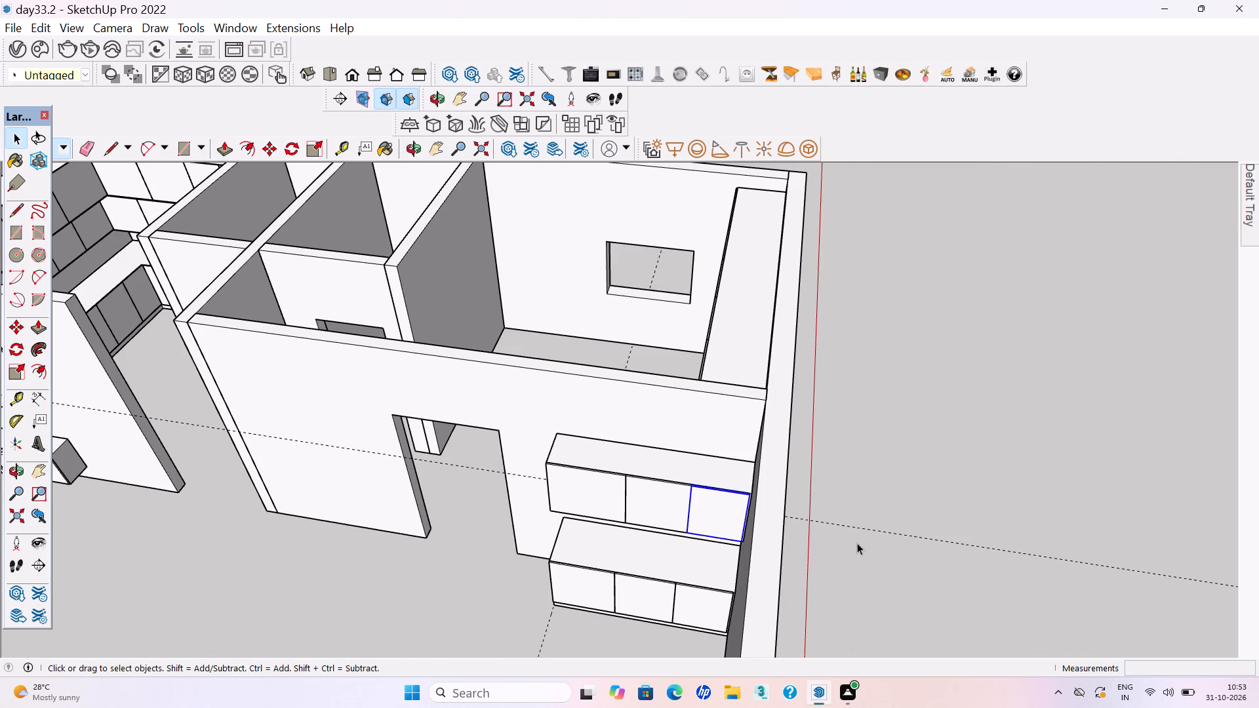
pyautogui.moveTo(951, 603); pyautogui.dragTo(900, 492)
pyautogui.press('Delete')
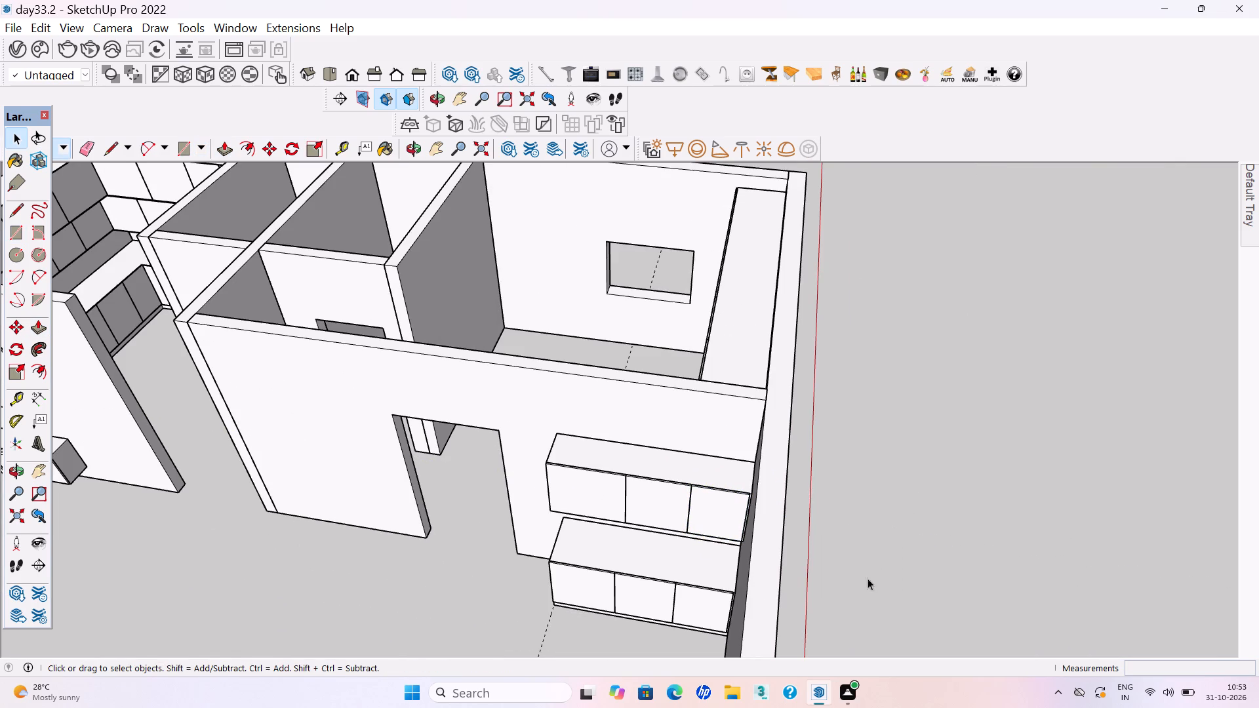
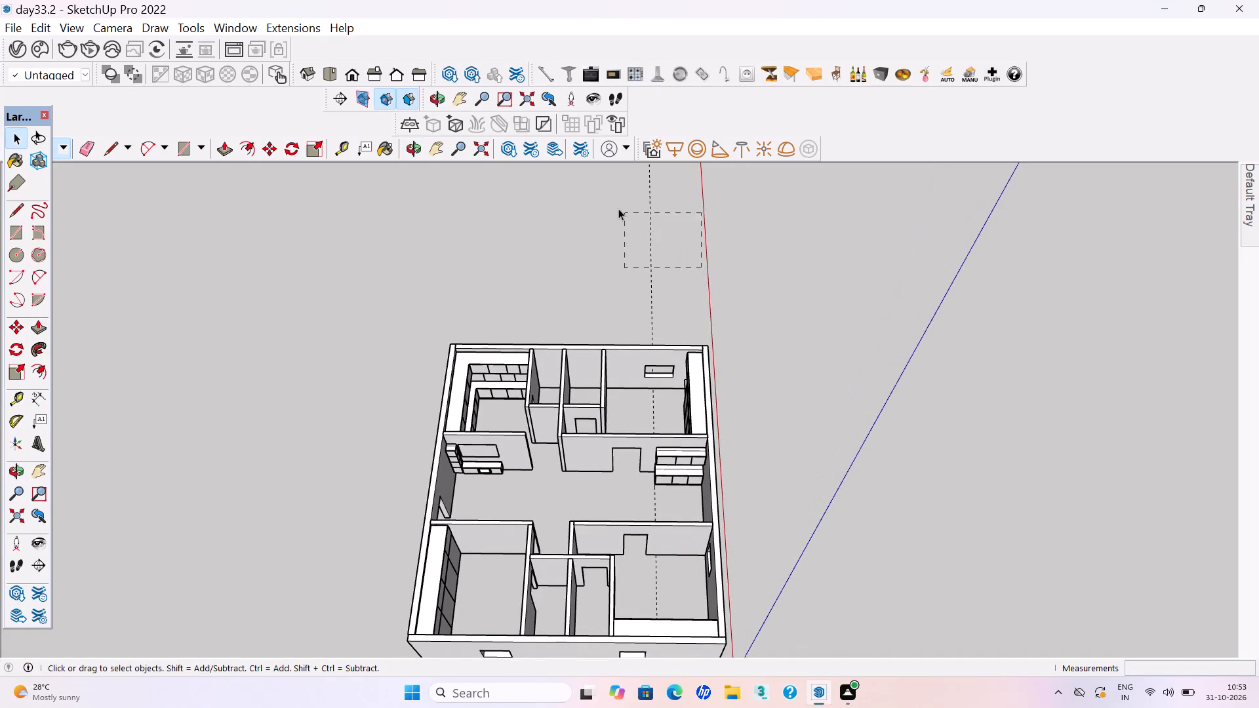
# Delete the selected dashed guide line running lengthwise through the house plan.
pyautogui.press('Delete')
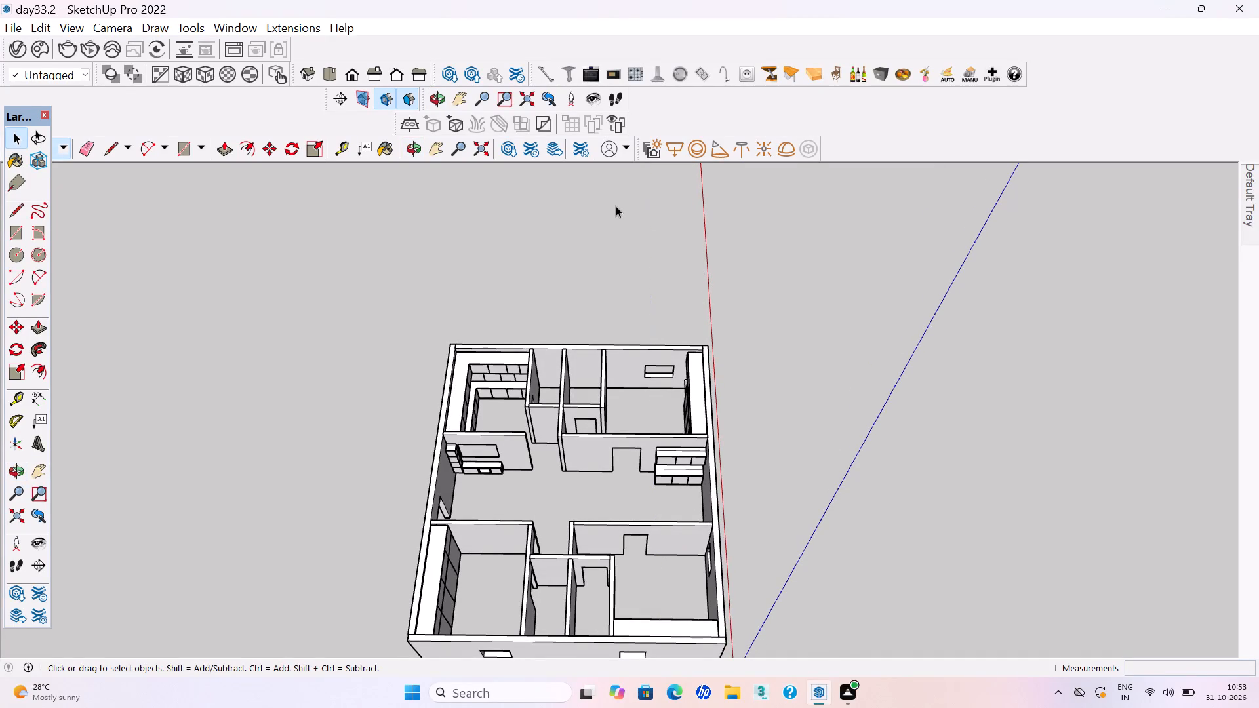
# Draw a rectangle about 5' 9" by 5' 1" on the bedroom floor beside the wardrobe and make it a group.
pyautogui.moveTo(622, 380); pyautogui.dragTo(630, 442, button='middle')
pyautogui.scroll(7, 660, 374)
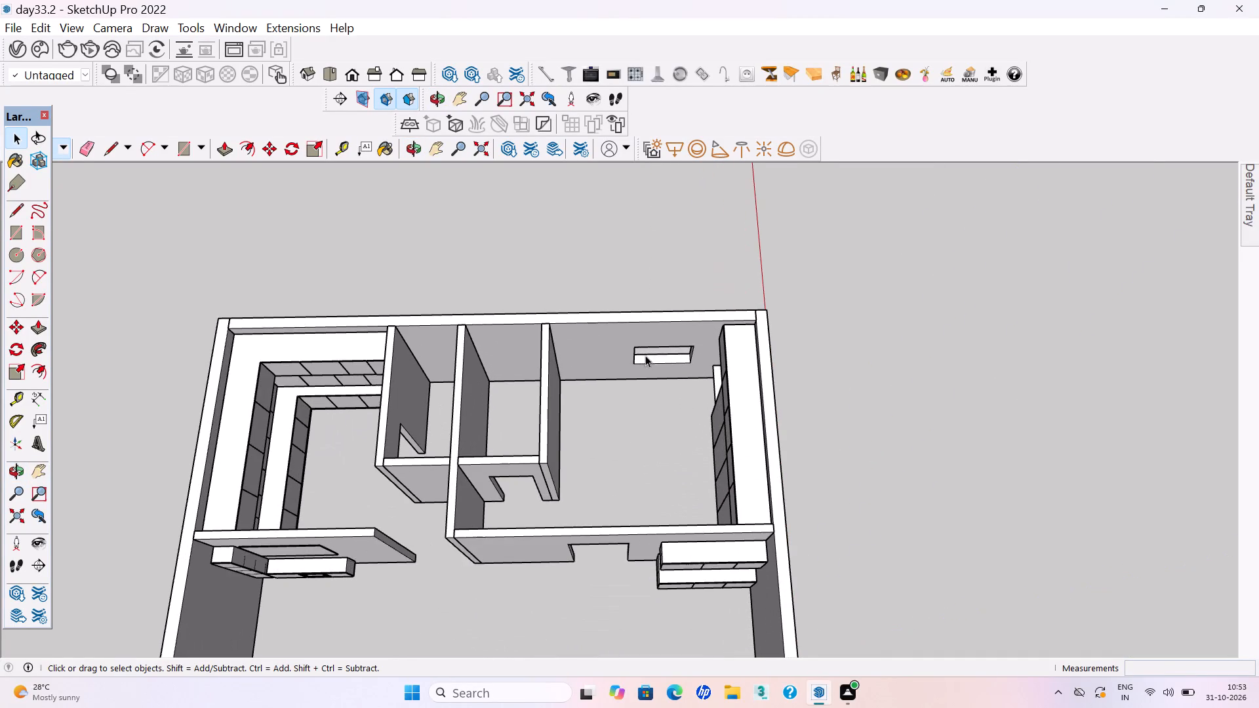
pyautogui.press('h')
pyautogui.moveTo(635, 438); pyautogui.dragTo(636, 494)
pyautogui.scroll(3, 631, 503)
pyautogui.moveTo(626, 501); pyautogui.dragTo(617, 425, button='middle')
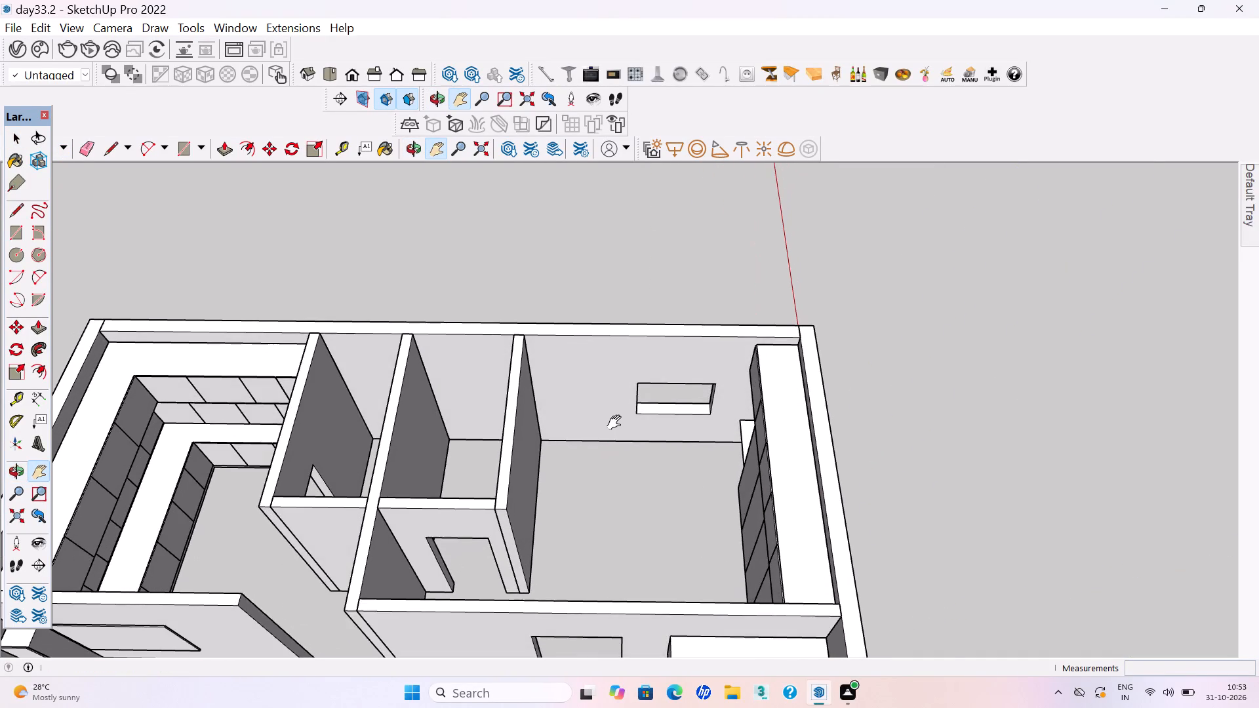
pyautogui.scroll(3, 617, 468)
pyautogui.press('r')
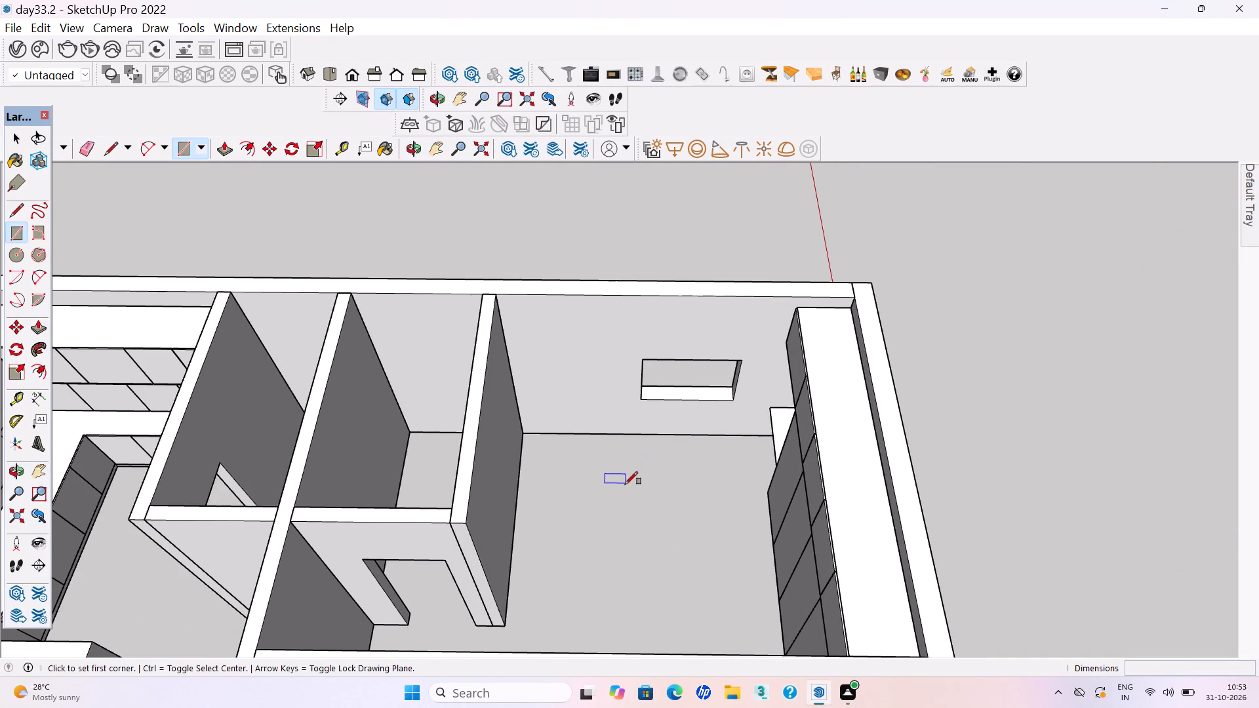
pyautogui.click(615, 499)
pyautogui.scroll(-4, 644, 489)
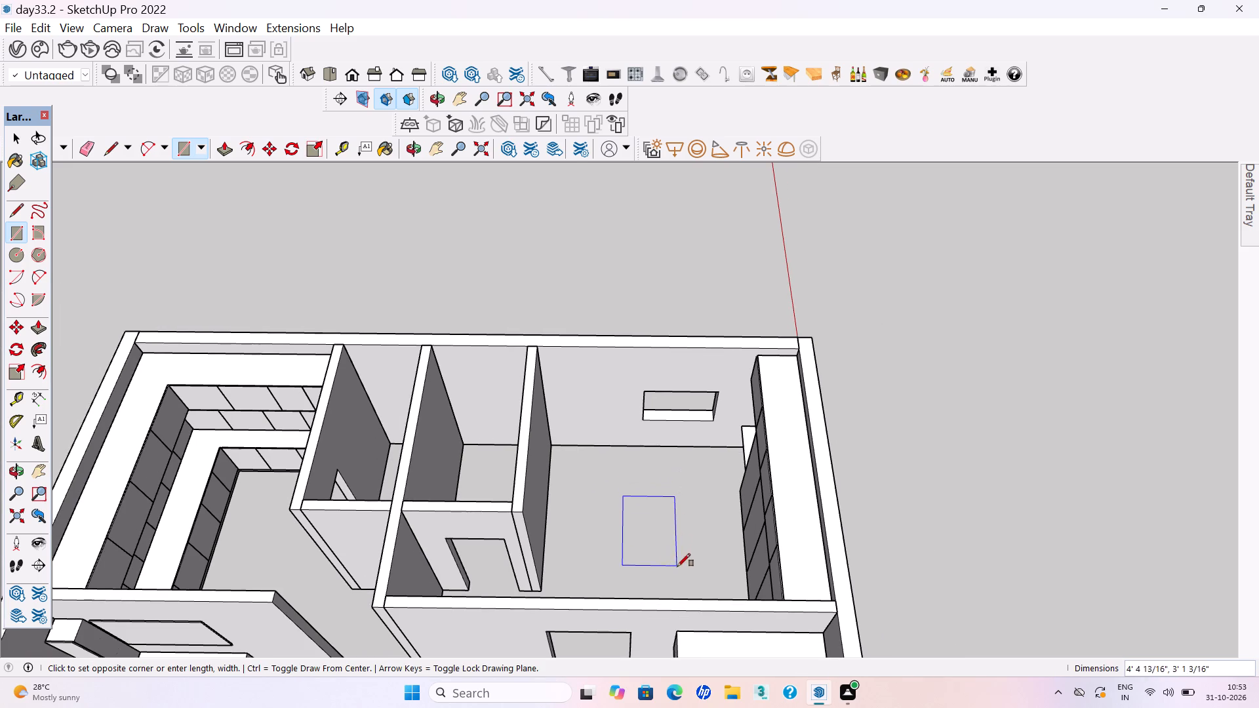
pyautogui.click(713, 589)
pyautogui.scroll(4, 684, 557)
pyautogui.press('space')
pyautogui.doubleClick(626, 583)
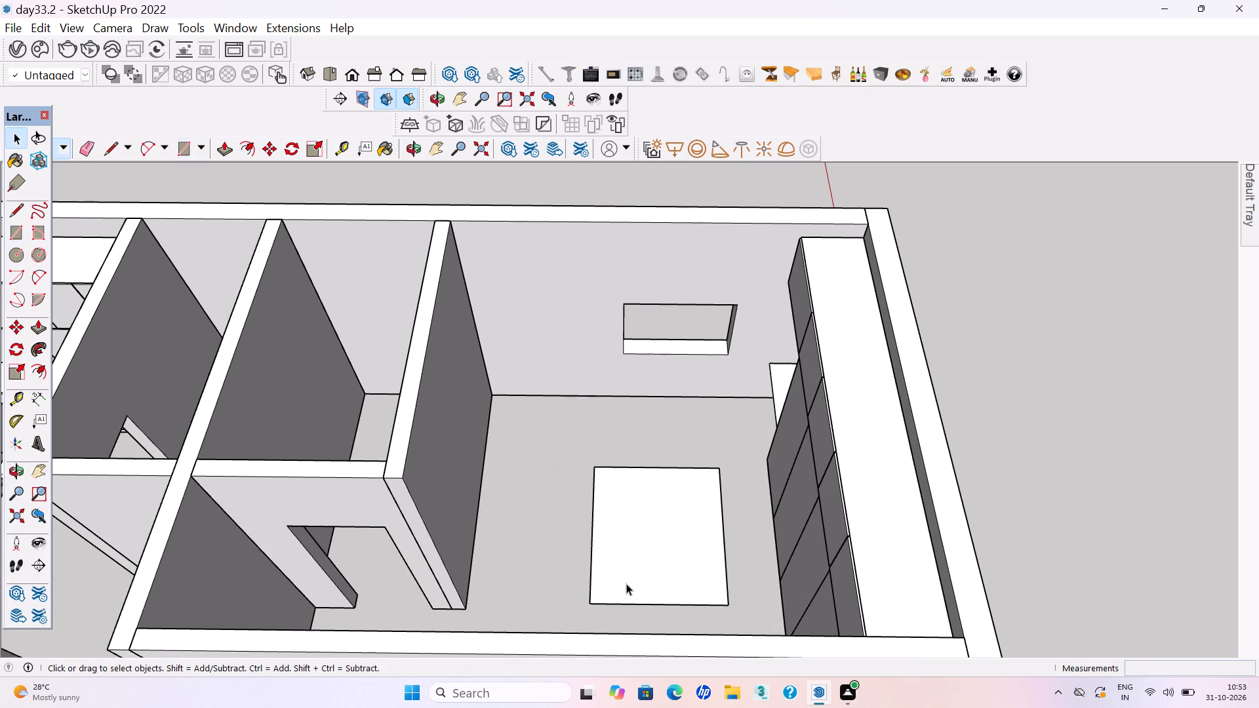
pyautogui.rightClick(625, 583)
pyautogui.click(692, 395)
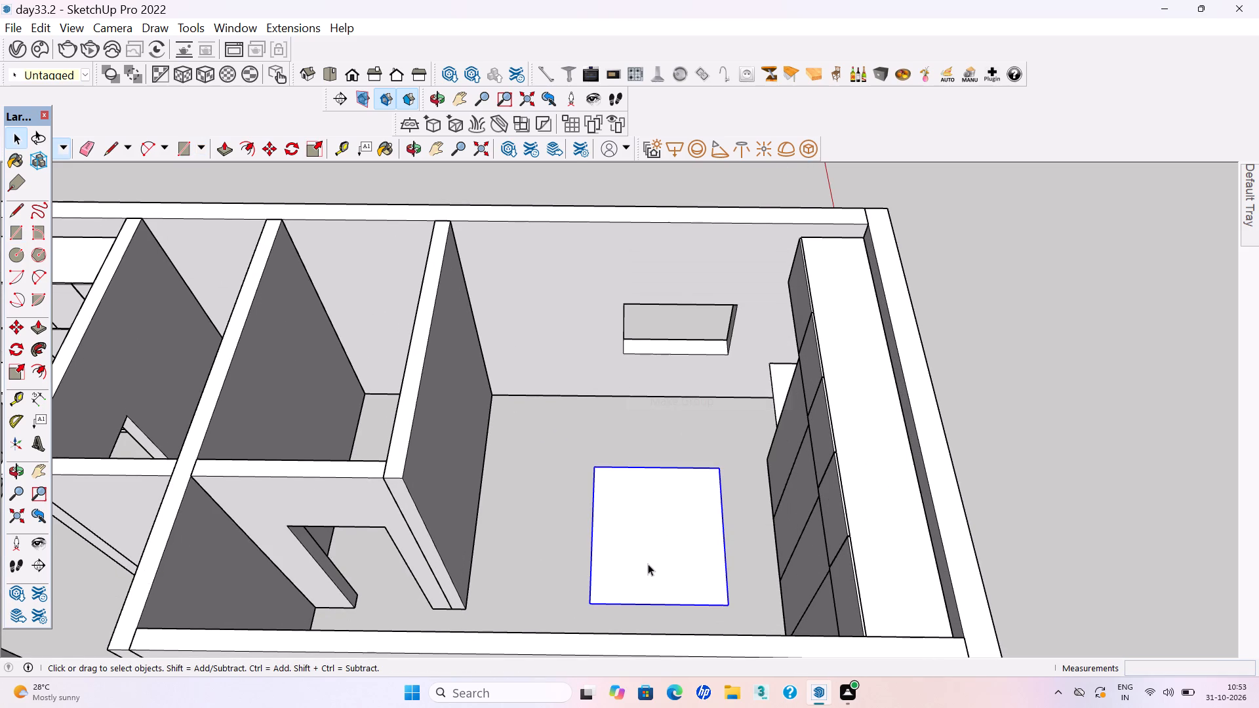
# Extrude the grouped floor rectangle upward 3" as the bed's base slab, and save the model.
pyautogui.doubleClick(648, 564)
pyautogui.press('p')
pyautogui.click(648, 564)
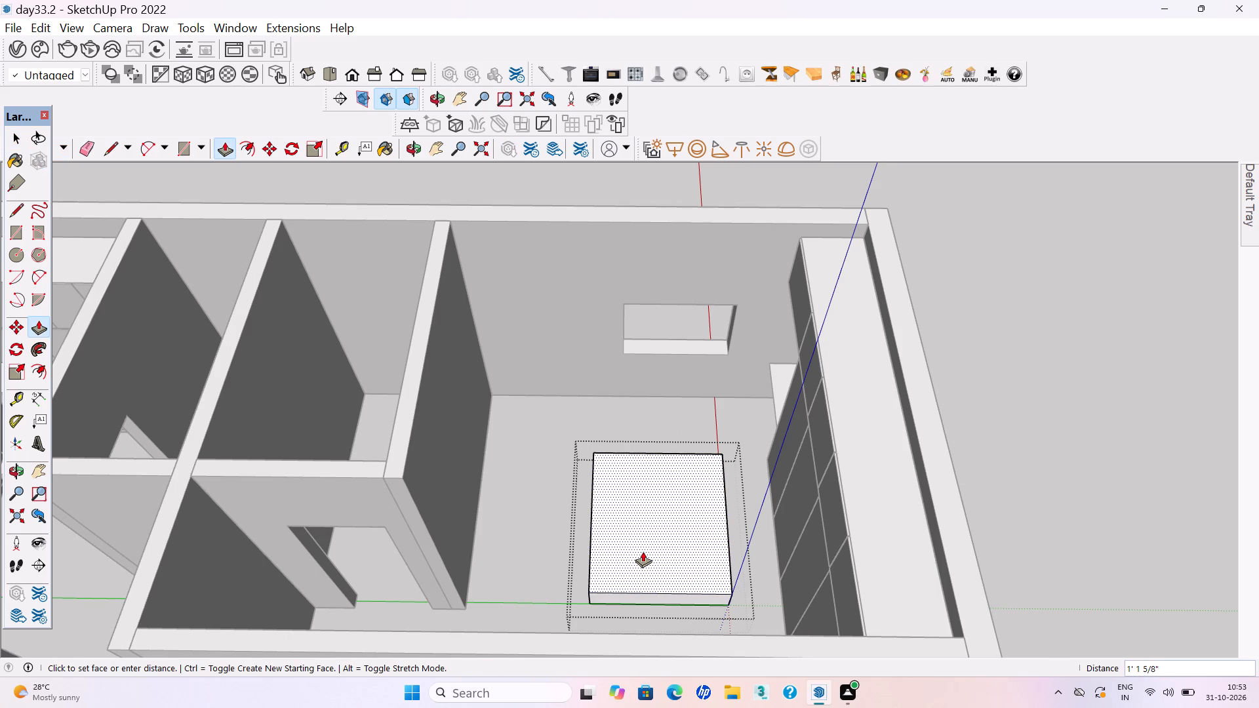
pyautogui.write('3"')
pyautogui.press('Return')
pyautogui.press('space')
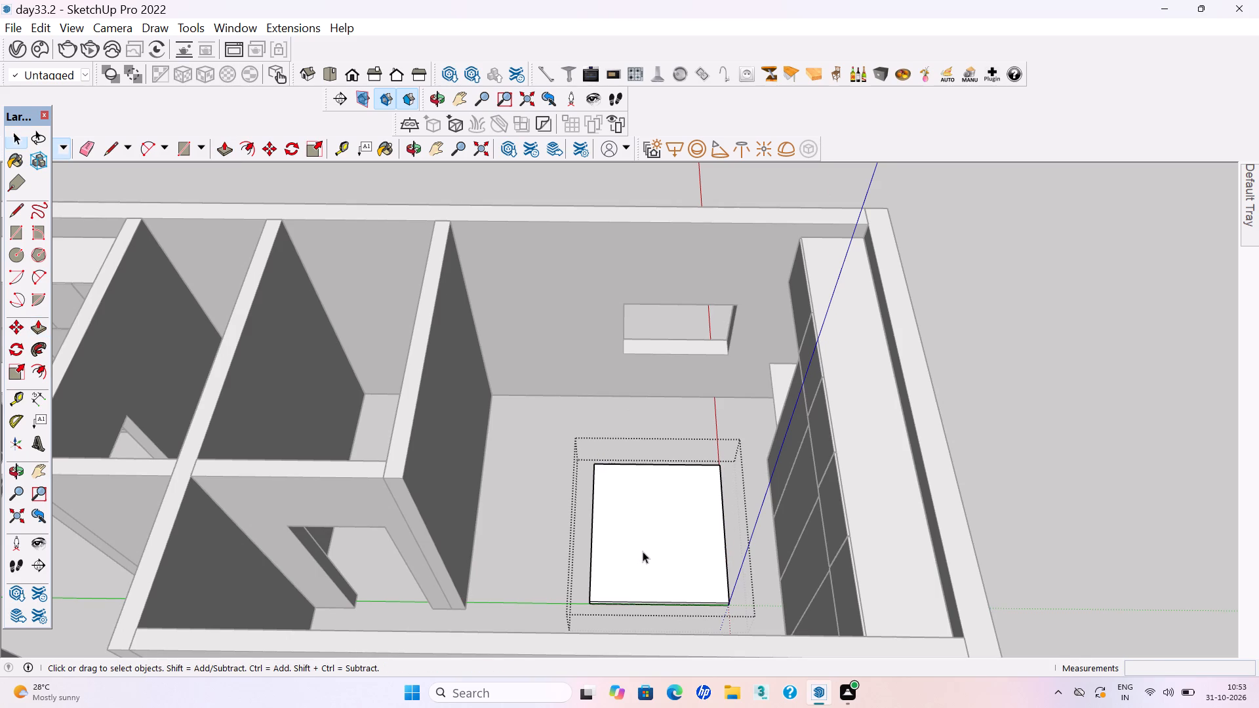
pyautogui.click(1116, 482)
pyautogui.hotkey('ctrl', 's')
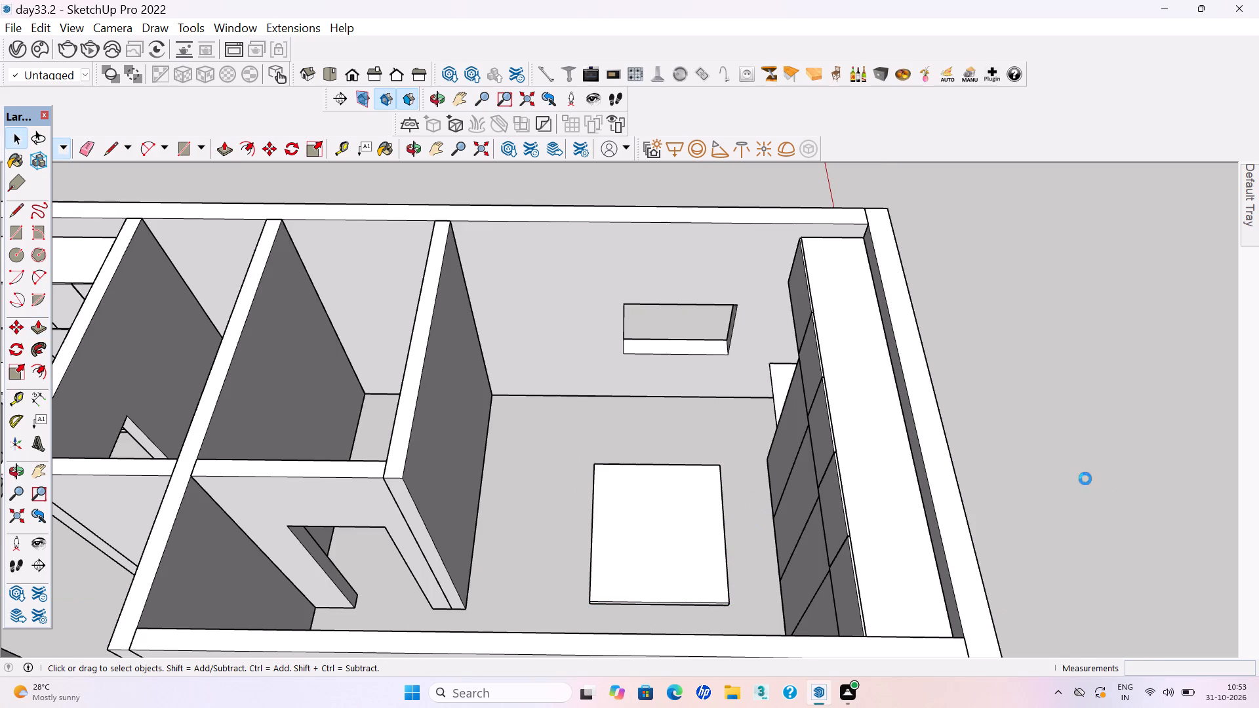
pyautogui.hotkey('ctrl', 's')
# Draw a rectangle corner to corner over the base slab's top face and make it a separate group.
pyautogui.press('r')
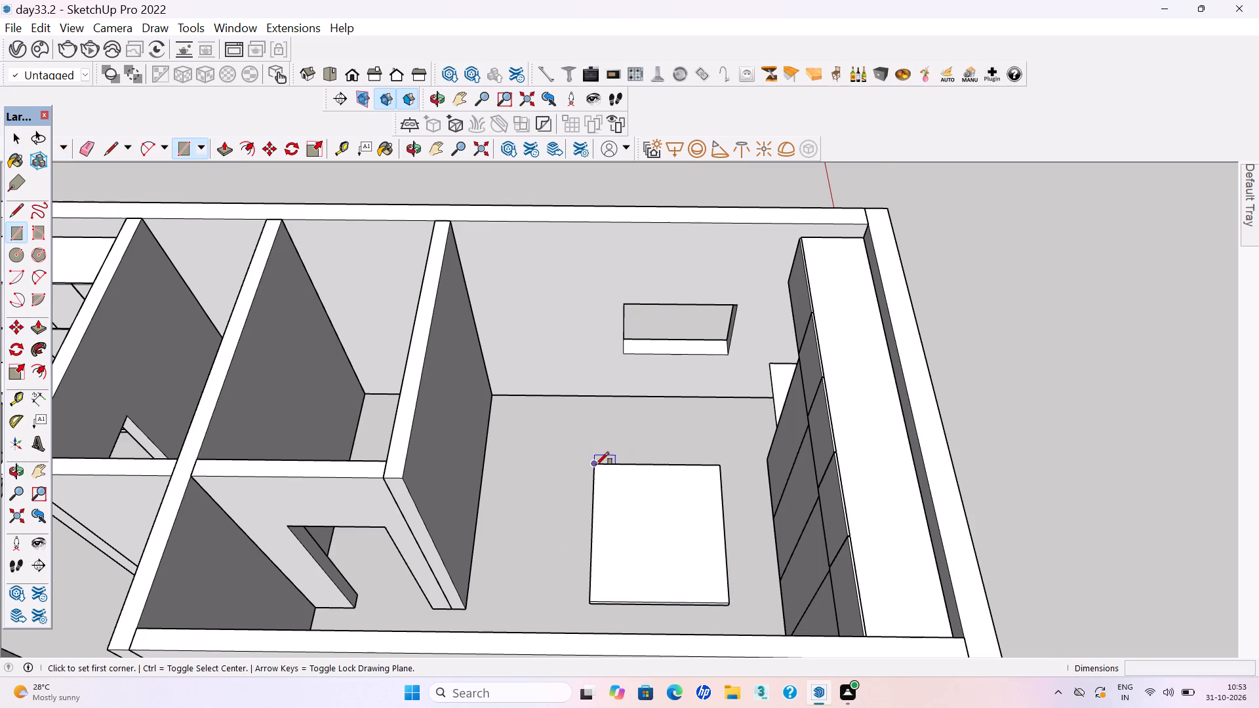
pyautogui.click(596, 465)
pyautogui.click(727, 606)
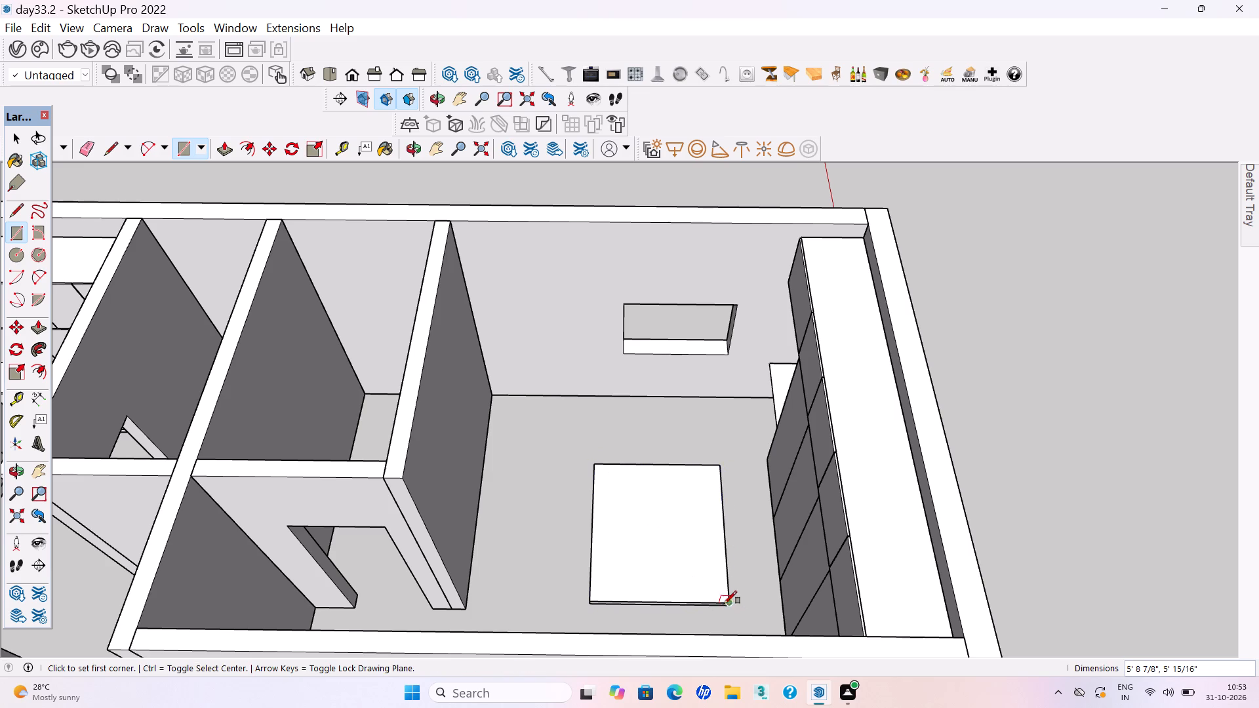
pyautogui.press('space')
pyautogui.tripleClick(670, 574)
pyautogui.rightClick(670, 573)
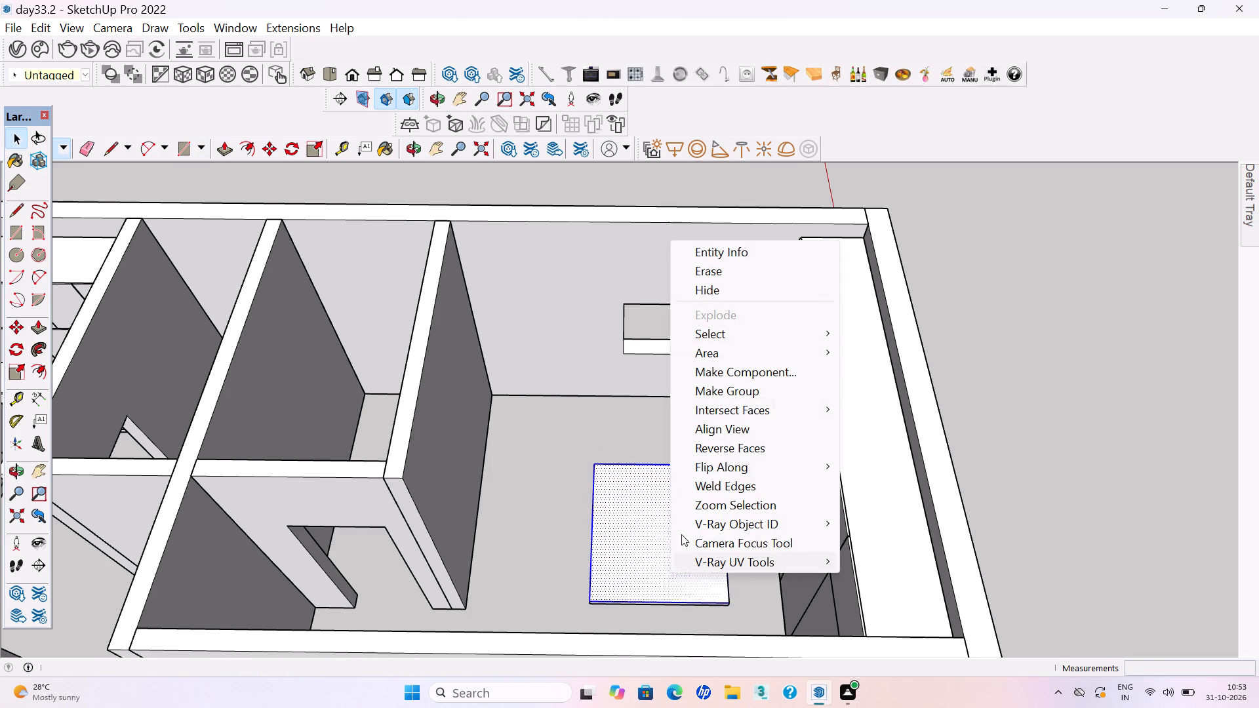
pyautogui.click(731, 387)
# Extrude the new grouped rectangle upward 1' to form the bed body, and save the model.
pyautogui.doubleClick(685, 570)
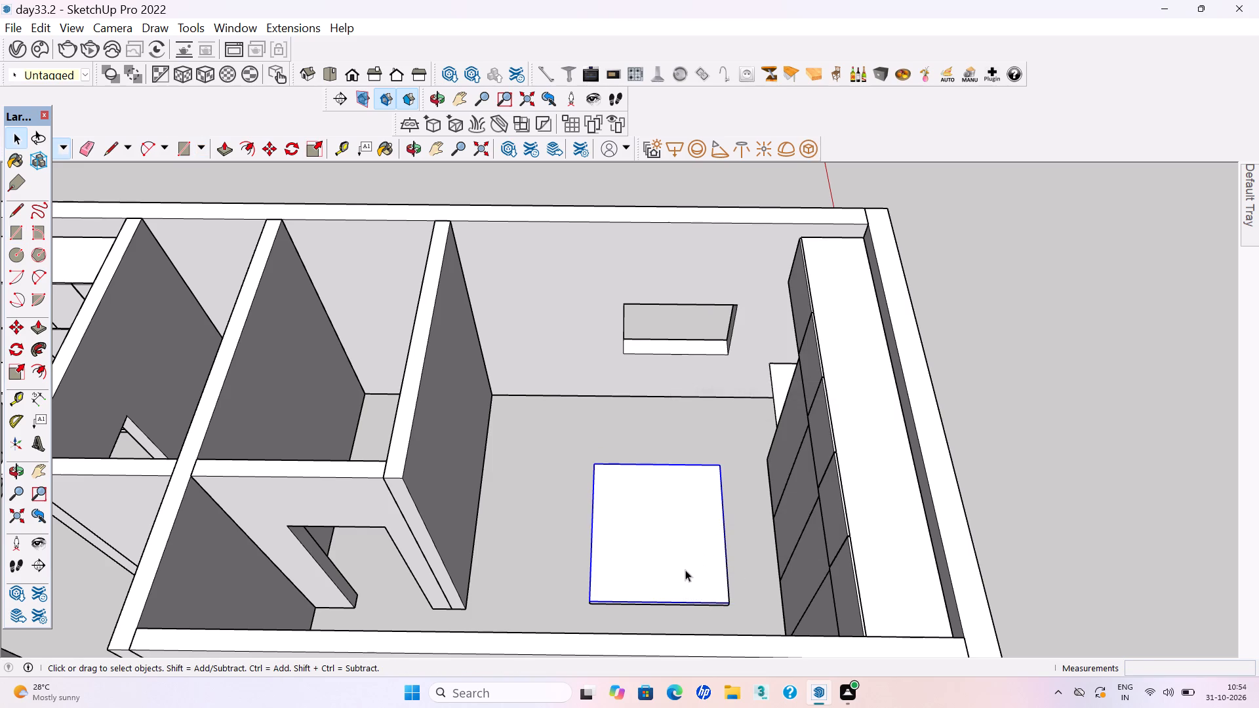
pyautogui.press('p')
pyautogui.click(685, 570)
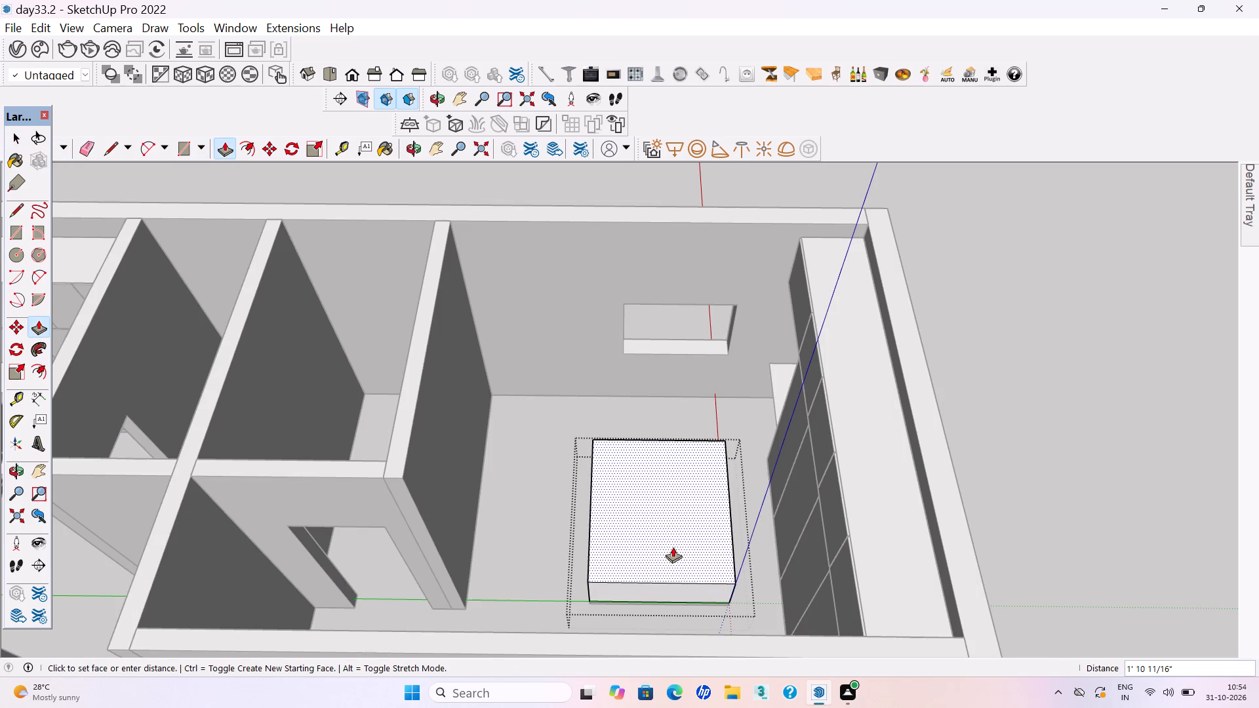
pyautogui.press('1')
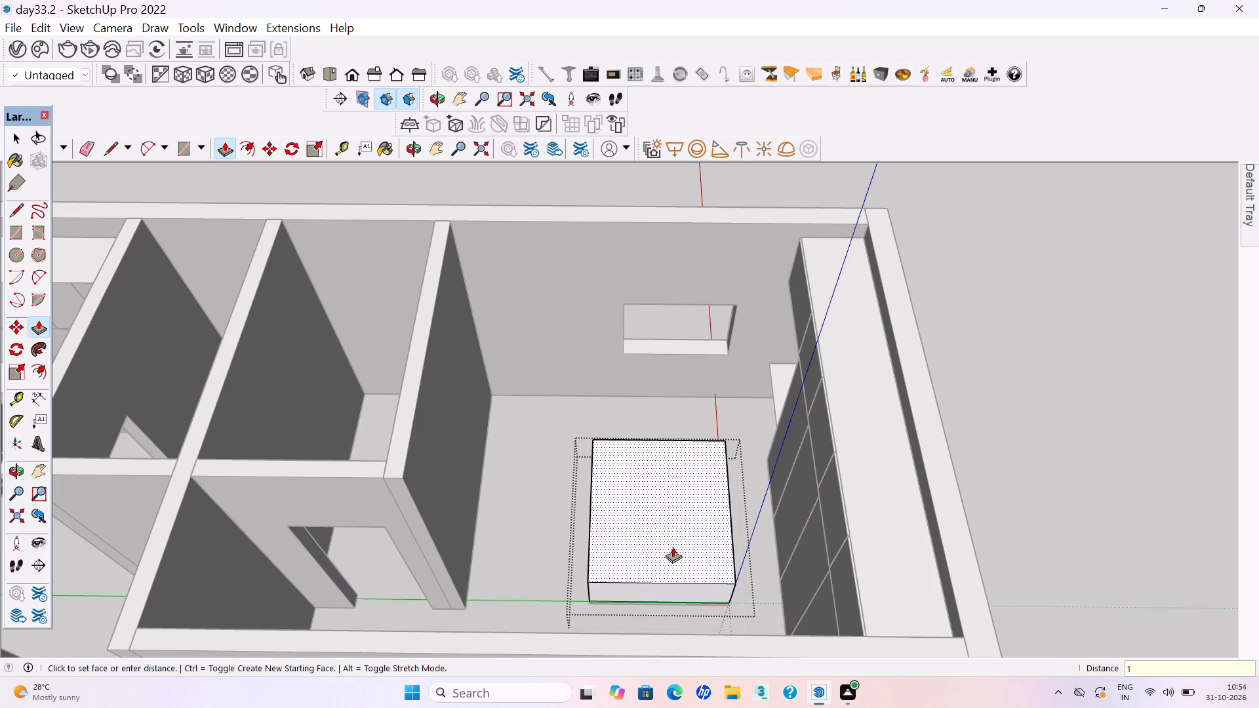
pyautogui.press("'")
pyautogui.press('Return')
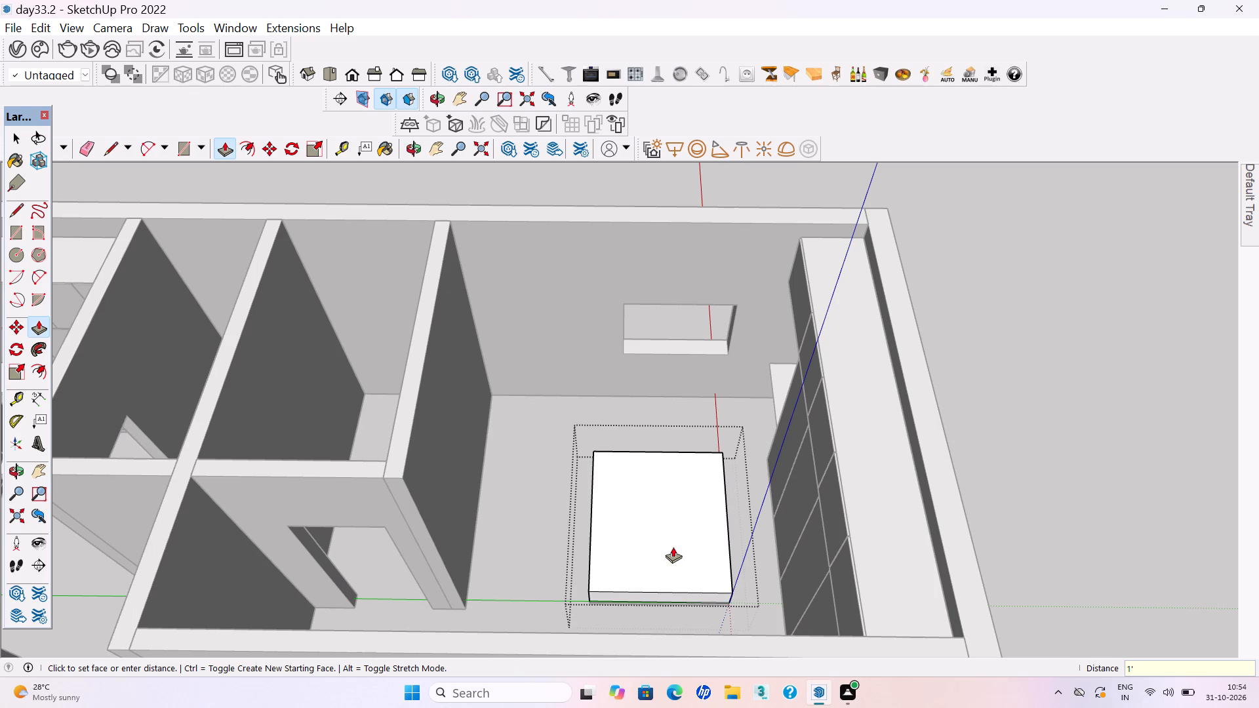
pyautogui.press('space')
pyautogui.click(546, 543)
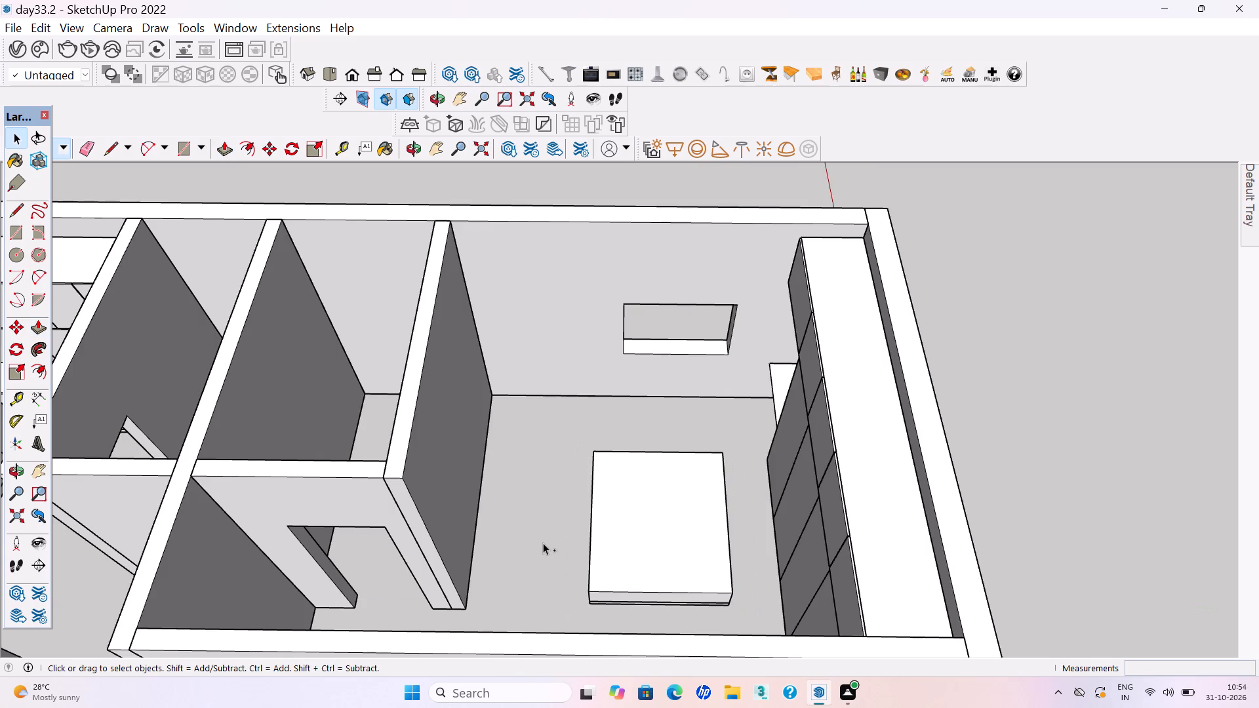
pyautogui.hotkey('ctrl', 's')
pyautogui.hotkey('ctrl', 's')
# Draw a rectangle corner to corner over the bed body's top face and make it a separate group.
pyautogui.press('r')
pyautogui.click(595, 451)
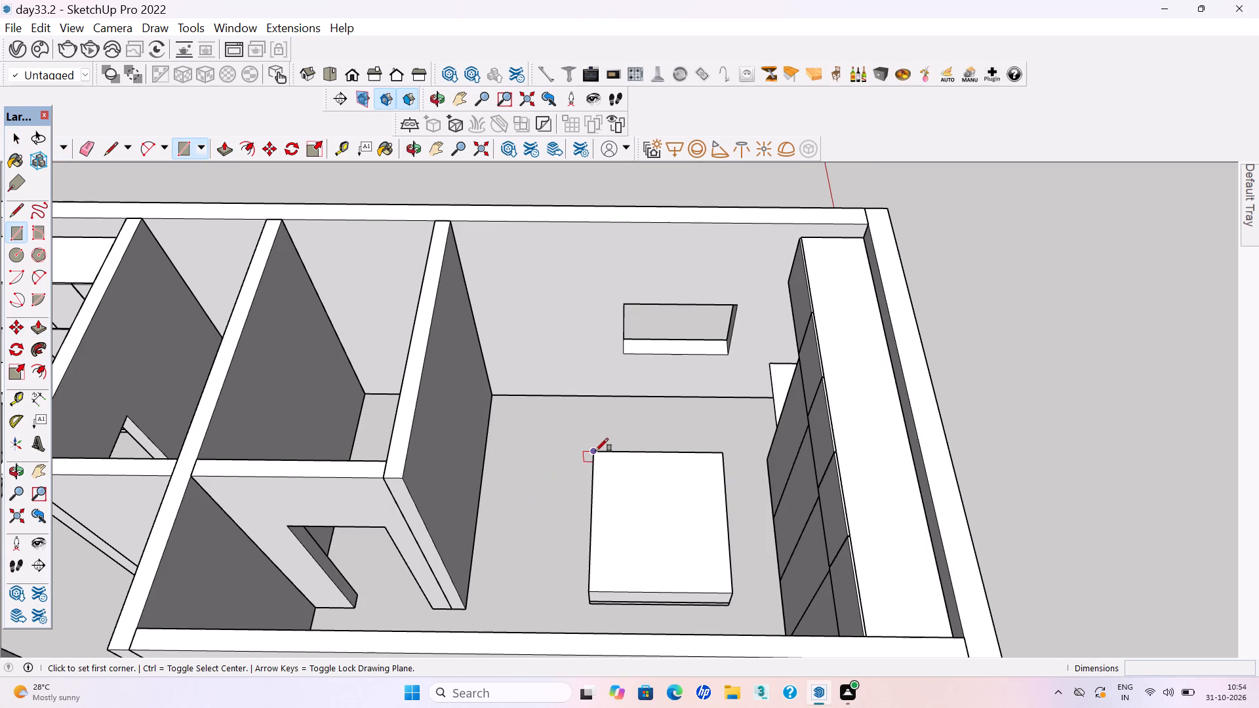
pyautogui.click(732, 593)
pyautogui.press('space')
pyautogui.doubleClick(685, 570)
pyautogui.rightClick(683, 569)
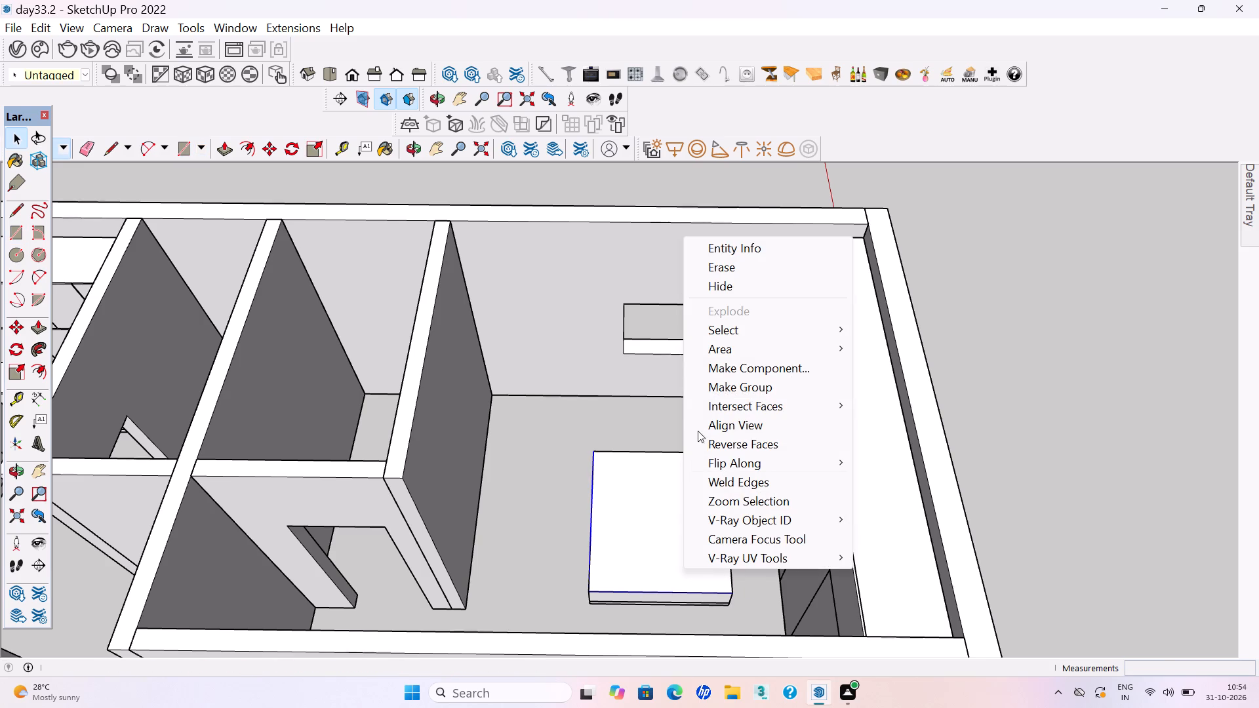
pyautogui.click(726, 391)
# Extrude the grouped top rectangle upward 1" as a thin layer on the bed, and save the model.
pyautogui.doubleClick(660, 574)
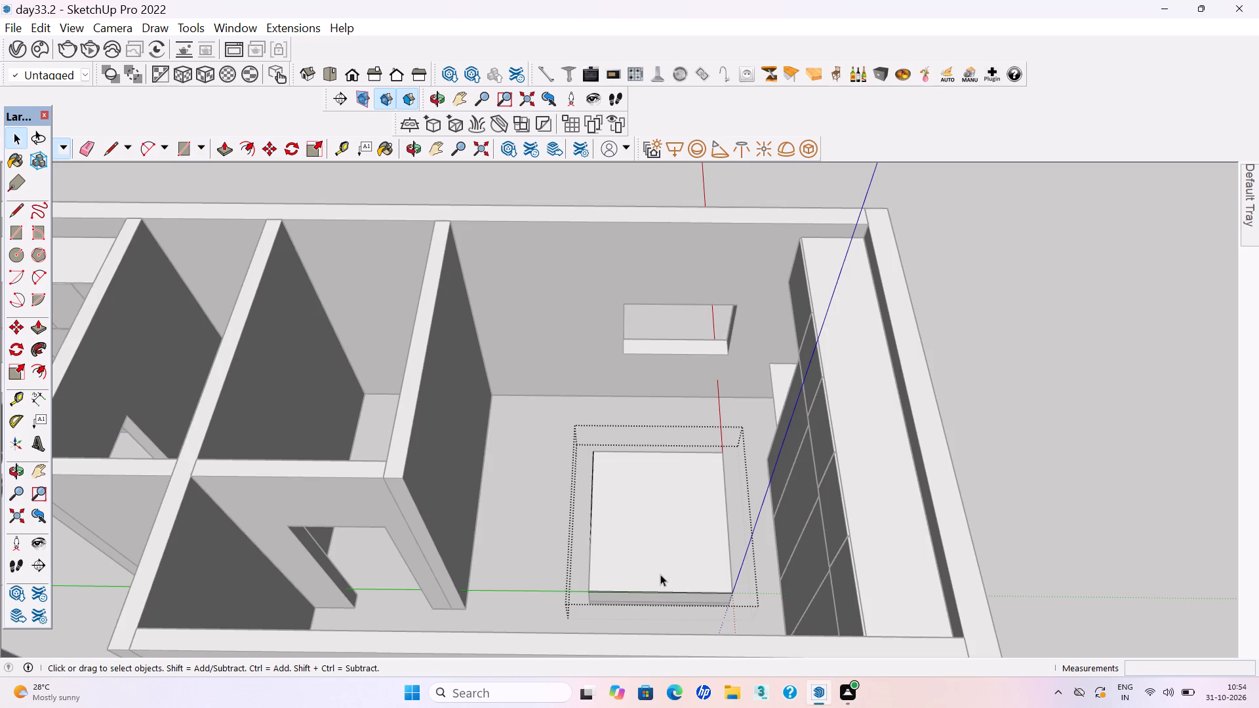
pyautogui.press('p')
pyautogui.click(660, 574)
pyautogui.write('1"')
pyautogui.press('Return')
pyautogui.press('space')
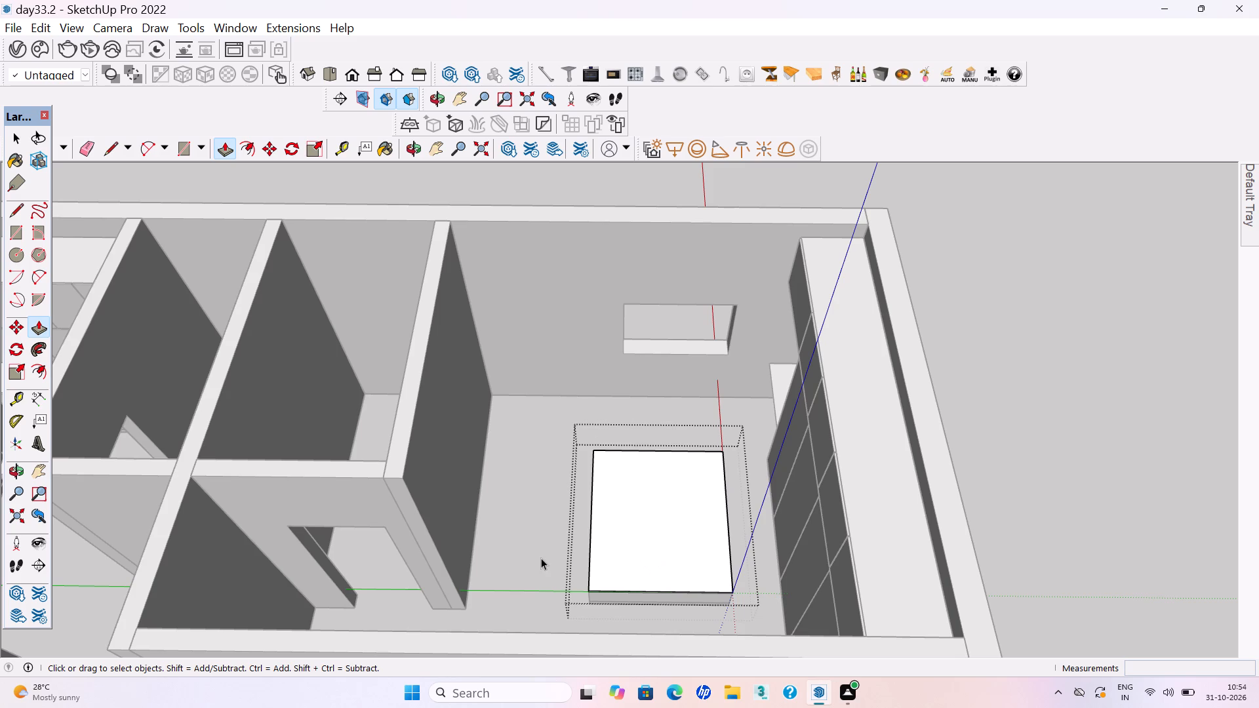
pyautogui.click(534, 559)
pyautogui.hotkey('ctrl', 's')
pyautogui.hotkey('ctrl', 's')
pyautogui.hotkey('ctrl', 's')
# Place a guide line about 4" in from the bed's edge nearest the window wall, parallel to it.
pyautogui.scroll(-2, 533, 559)
pyautogui.click(969, 515)
pyautogui.press('t')
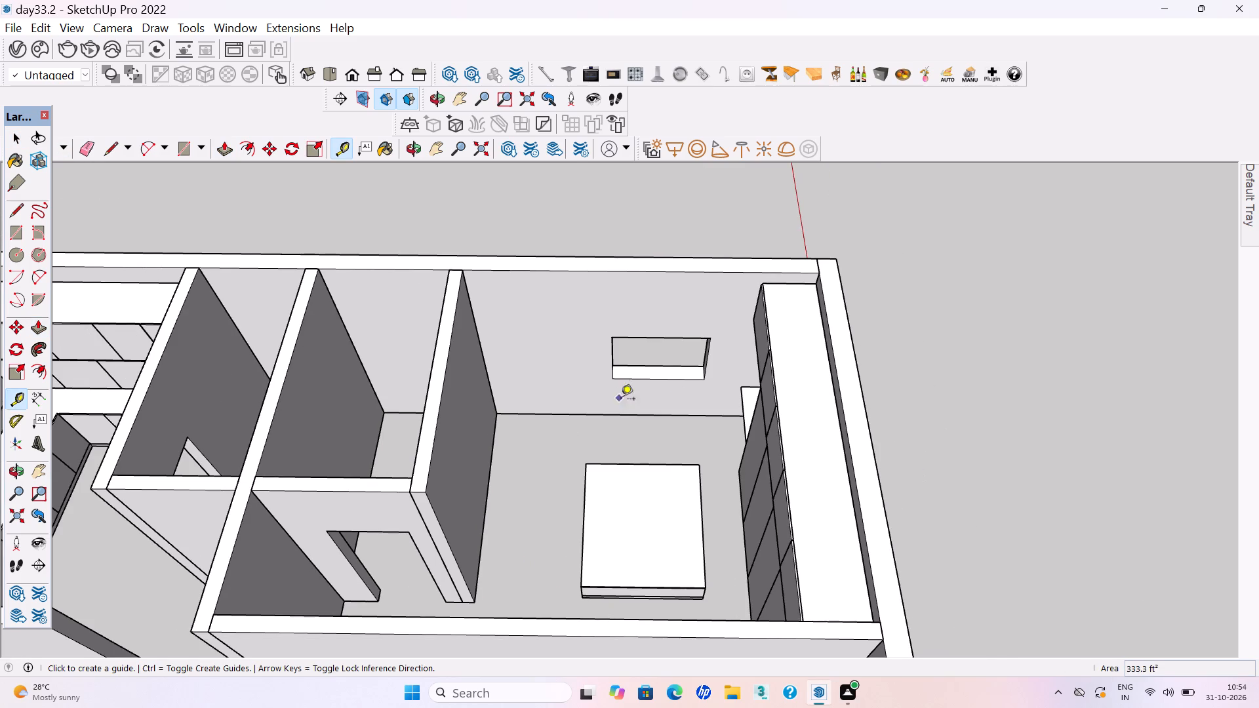
pyautogui.scroll(4, 624, 404)
pyautogui.scroll(3, 649, 481)
pyautogui.click(645, 483)
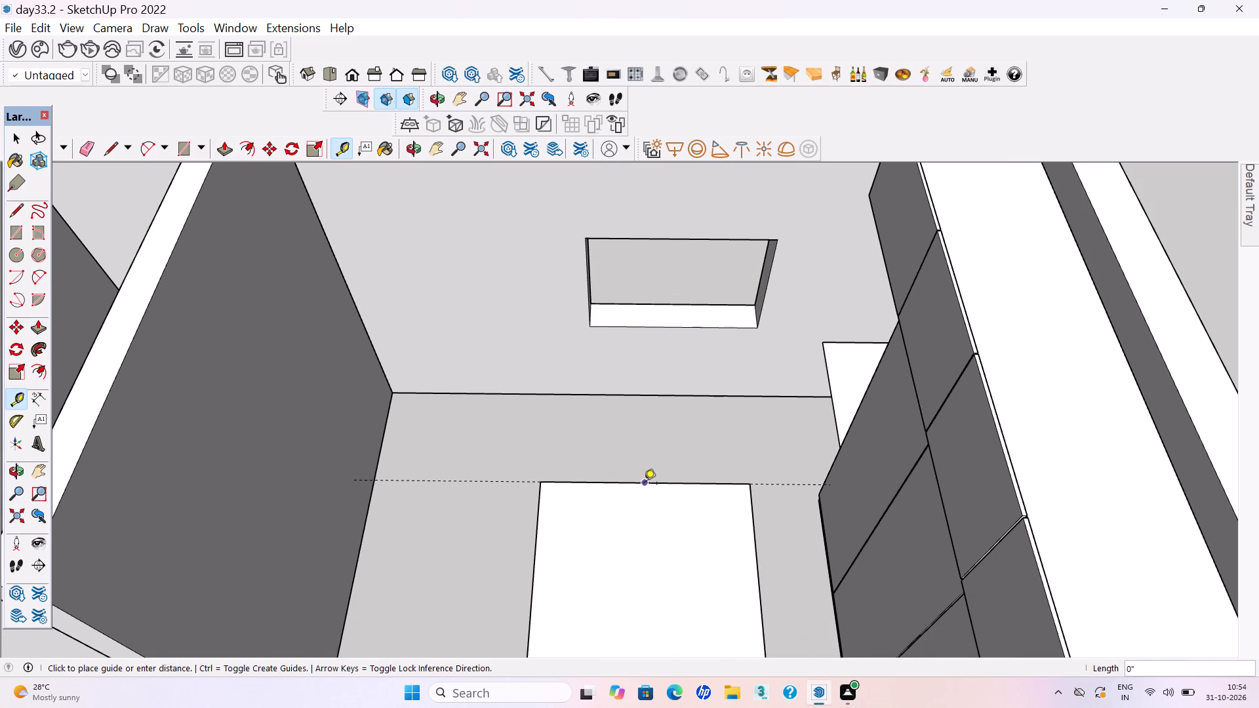
pyautogui.click(643, 496)
# Draw a strip about 4" by 5' 1" between the bed's window-side edge and the guide, and group it.
pyautogui.scroll(7, 642, 497)
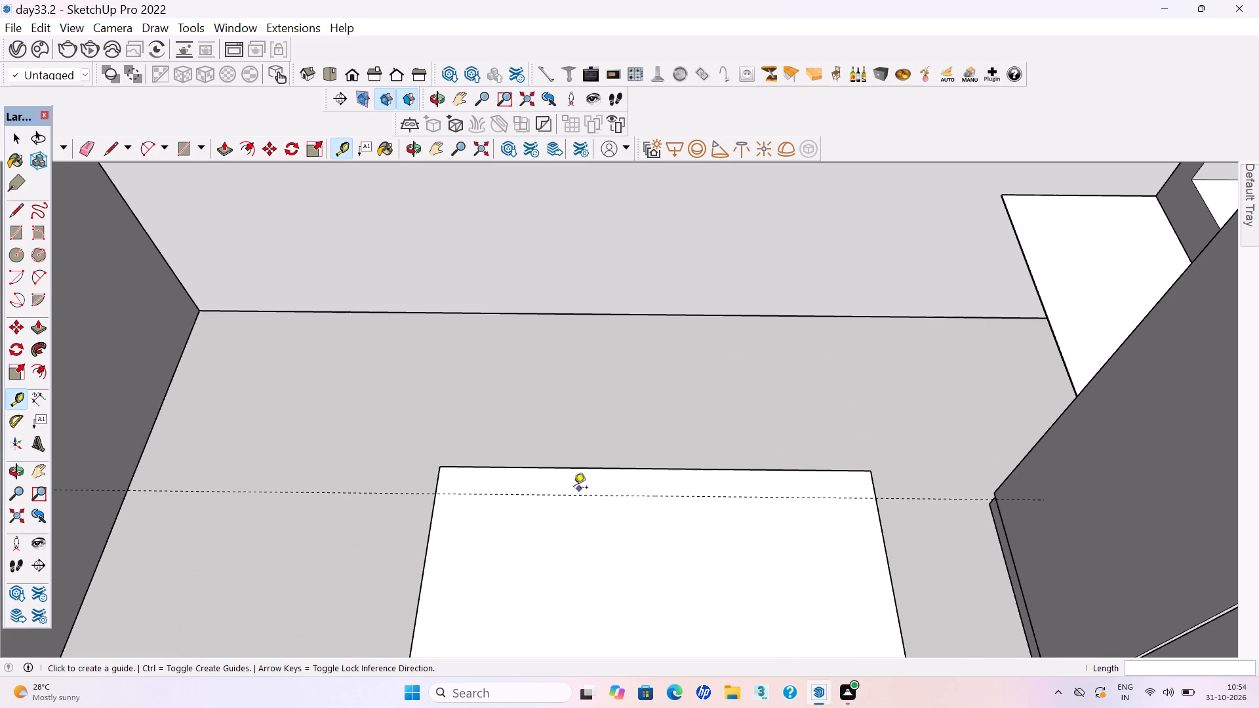
pyautogui.press('r')
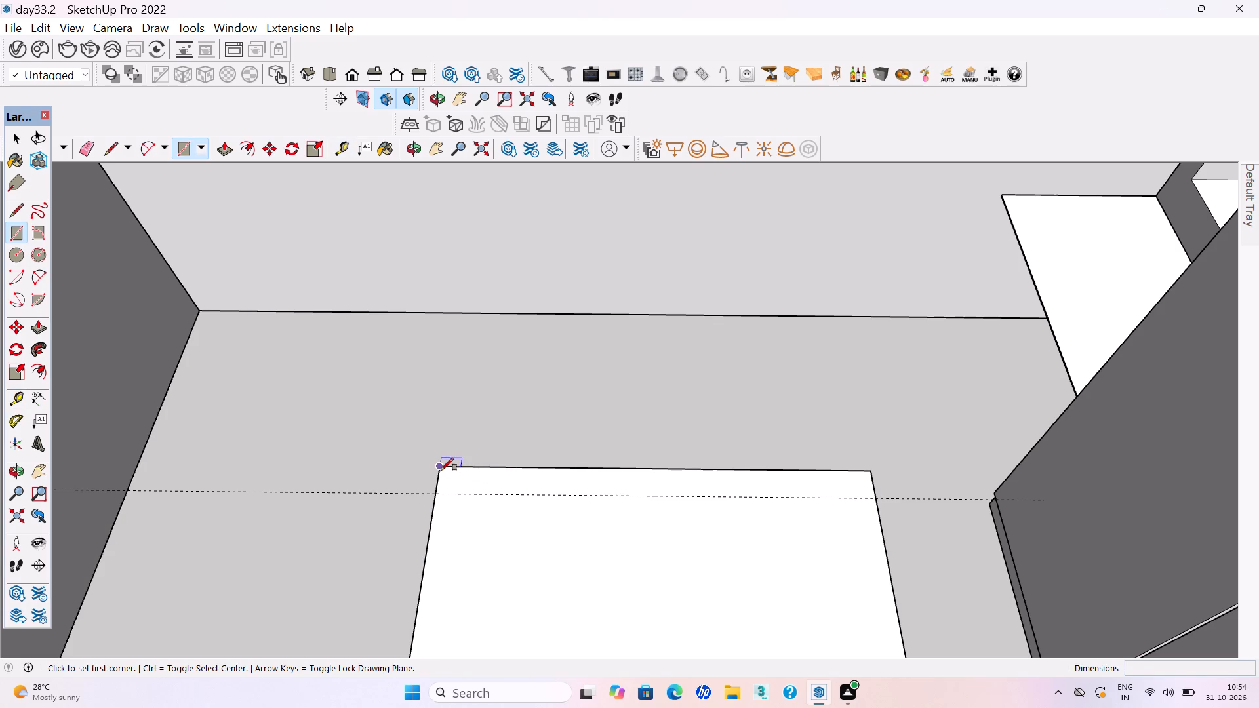
pyautogui.click(441, 471)
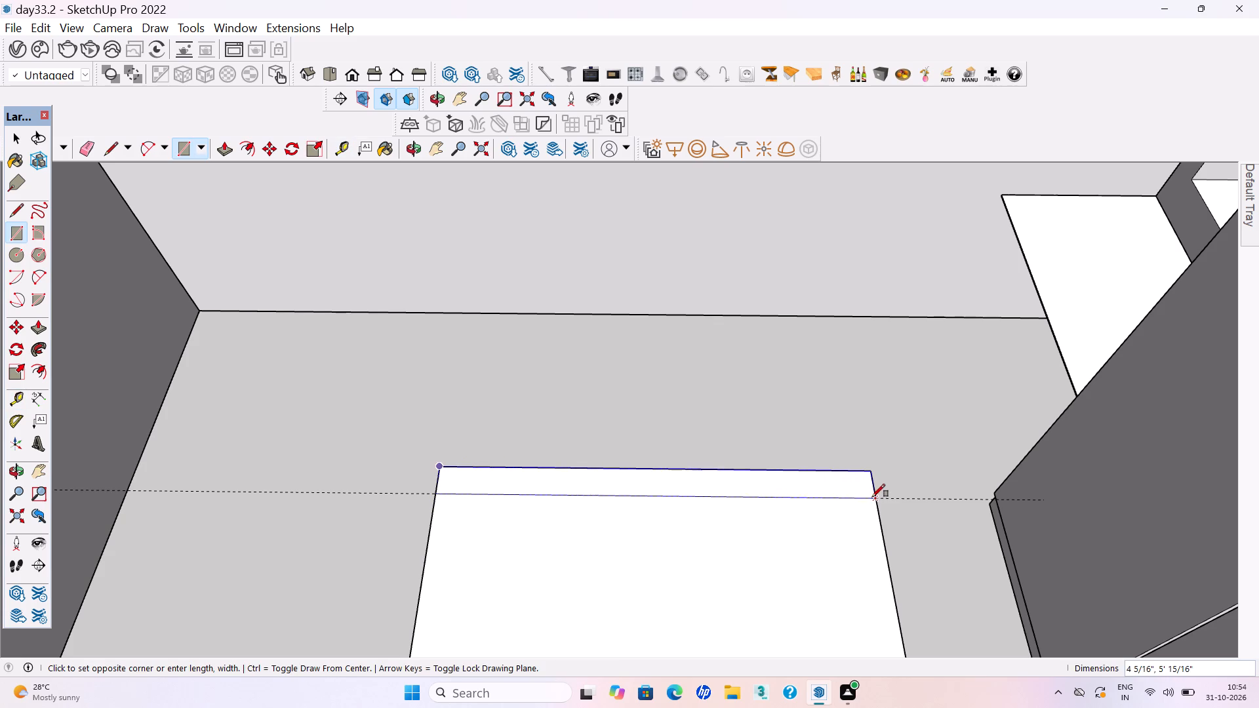
pyautogui.click(873, 498)
pyautogui.press('space')
pyautogui.doubleClick(765, 484)
pyautogui.rightClick(765, 484)
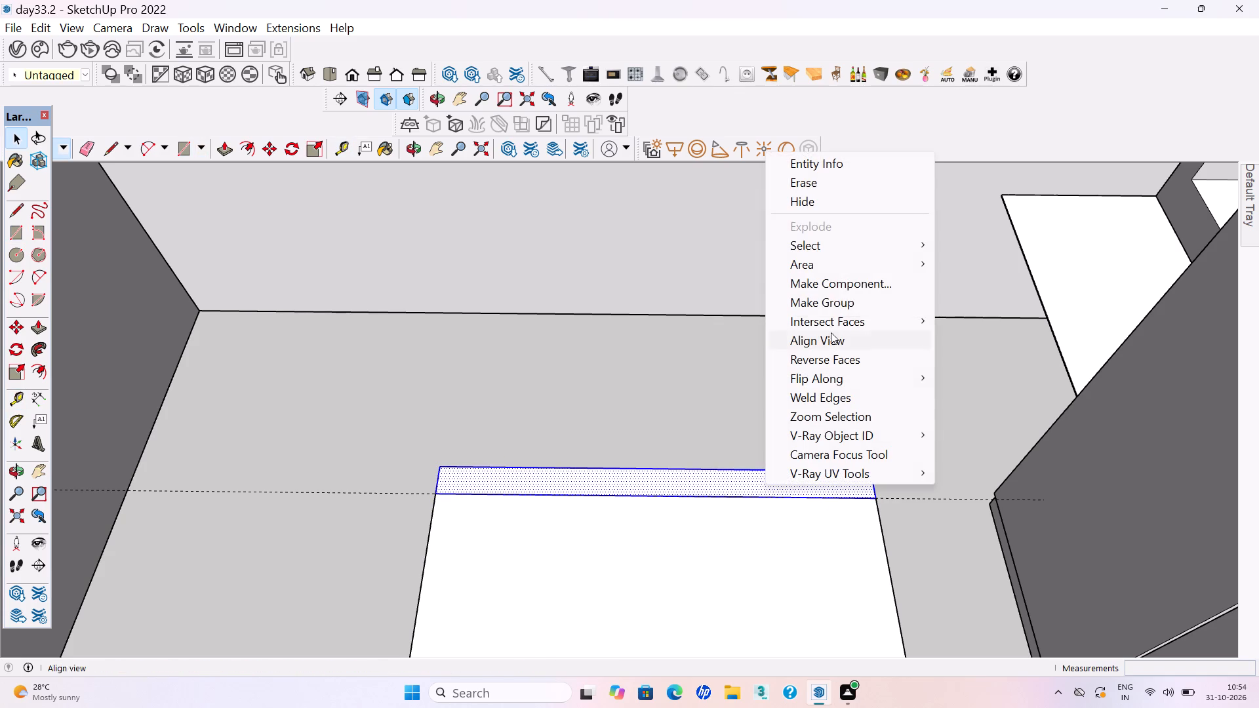
pyautogui.click(836, 303)
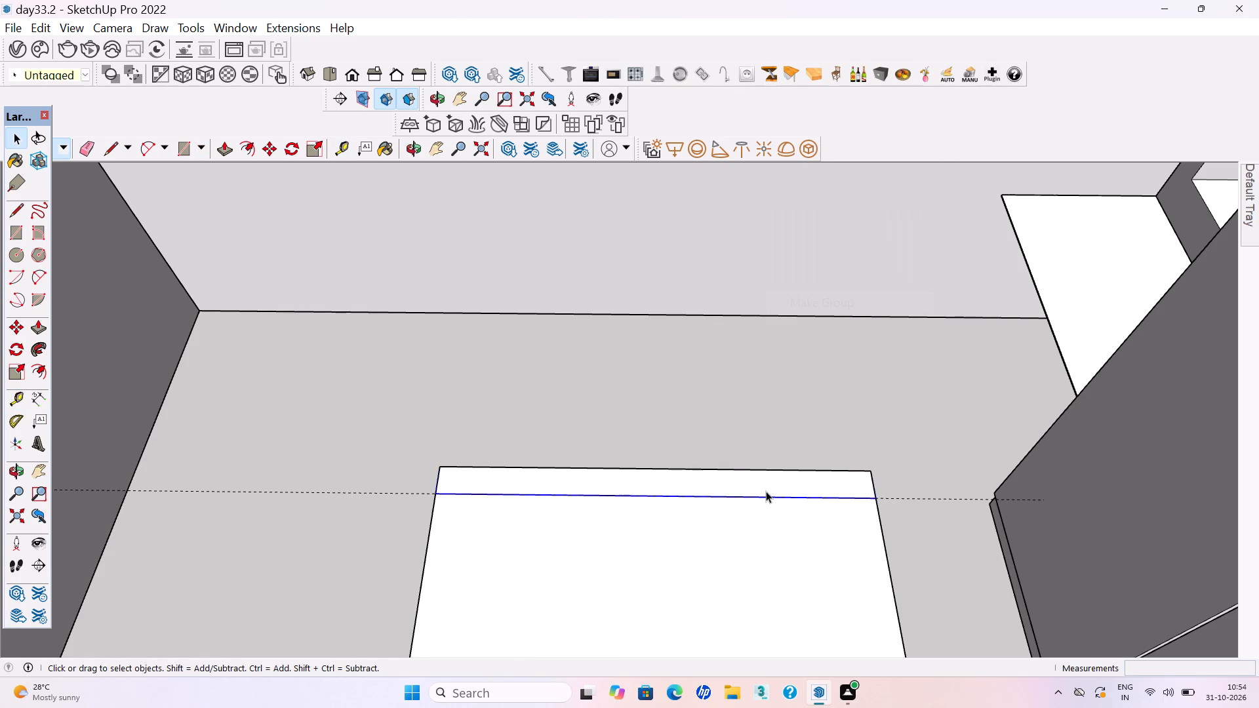
# Extrude the grouped strip upward about 2' to form the bed's headboard, and save the model.
pyautogui.doubleClick(766, 491)
pyautogui.press('p')
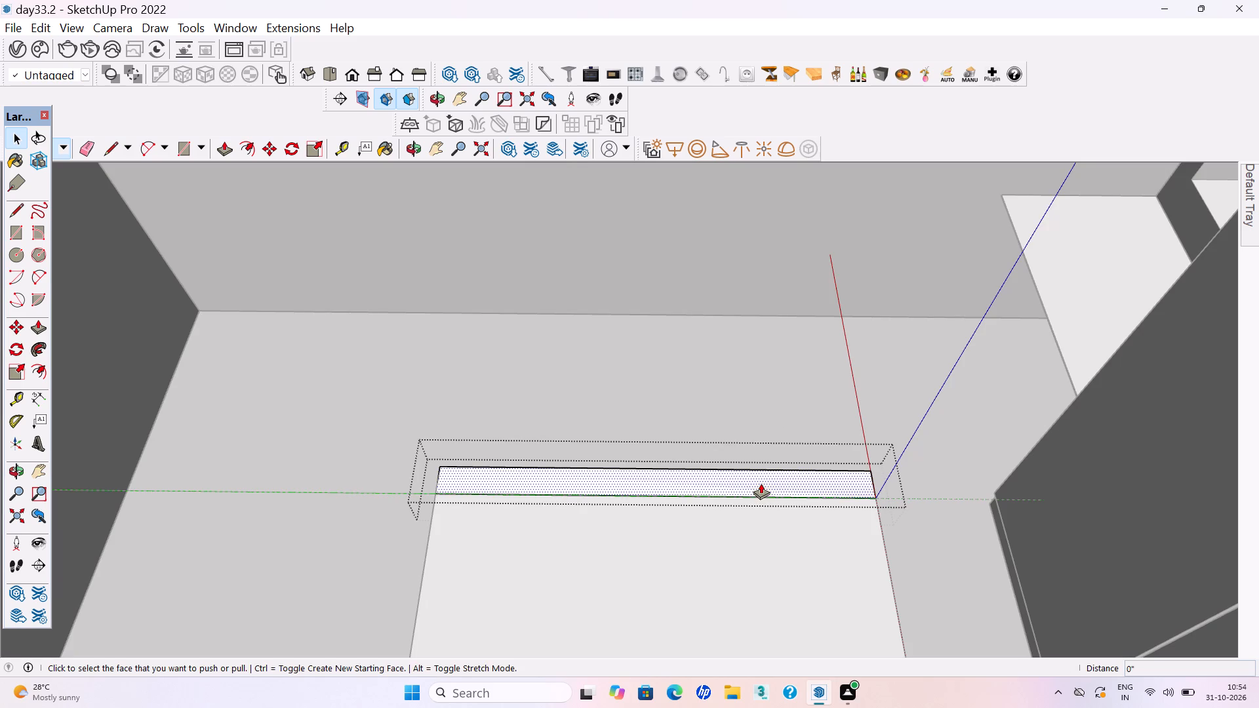
pyautogui.click(760, 481)
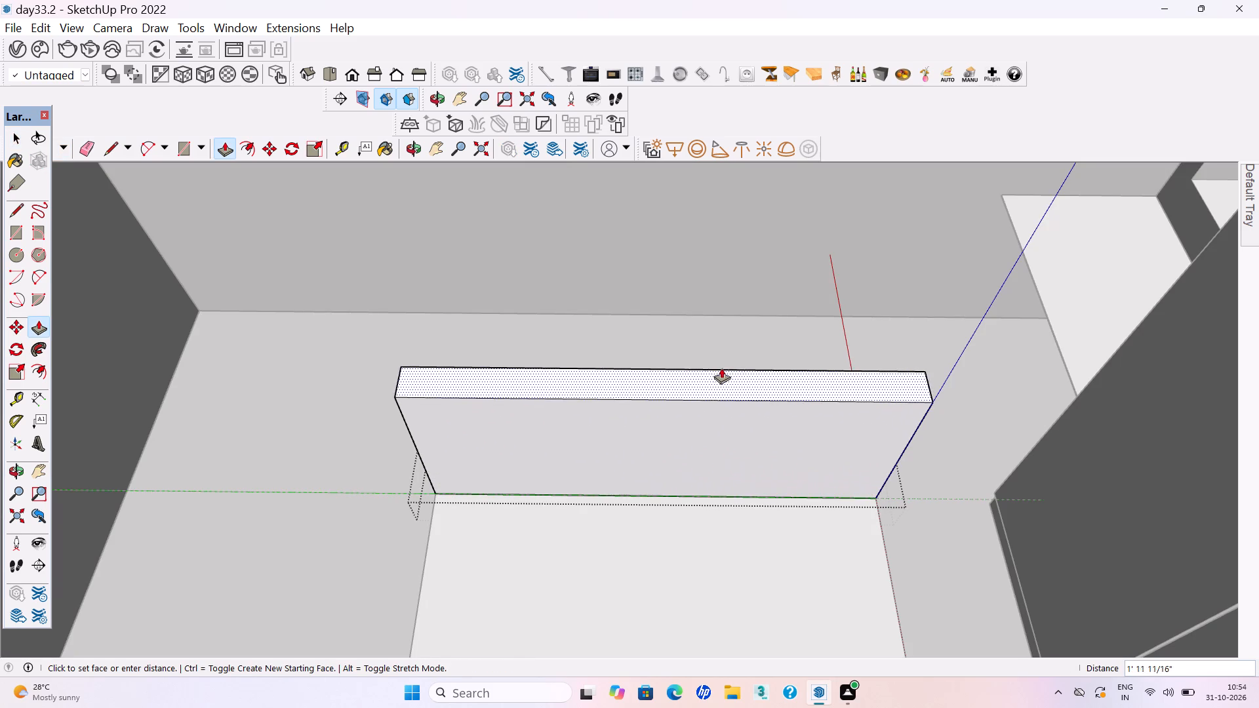
pyautogui.click(720, 362)
pyautogui.press('space')
pyautogui.scroll(-15, 646, 462)
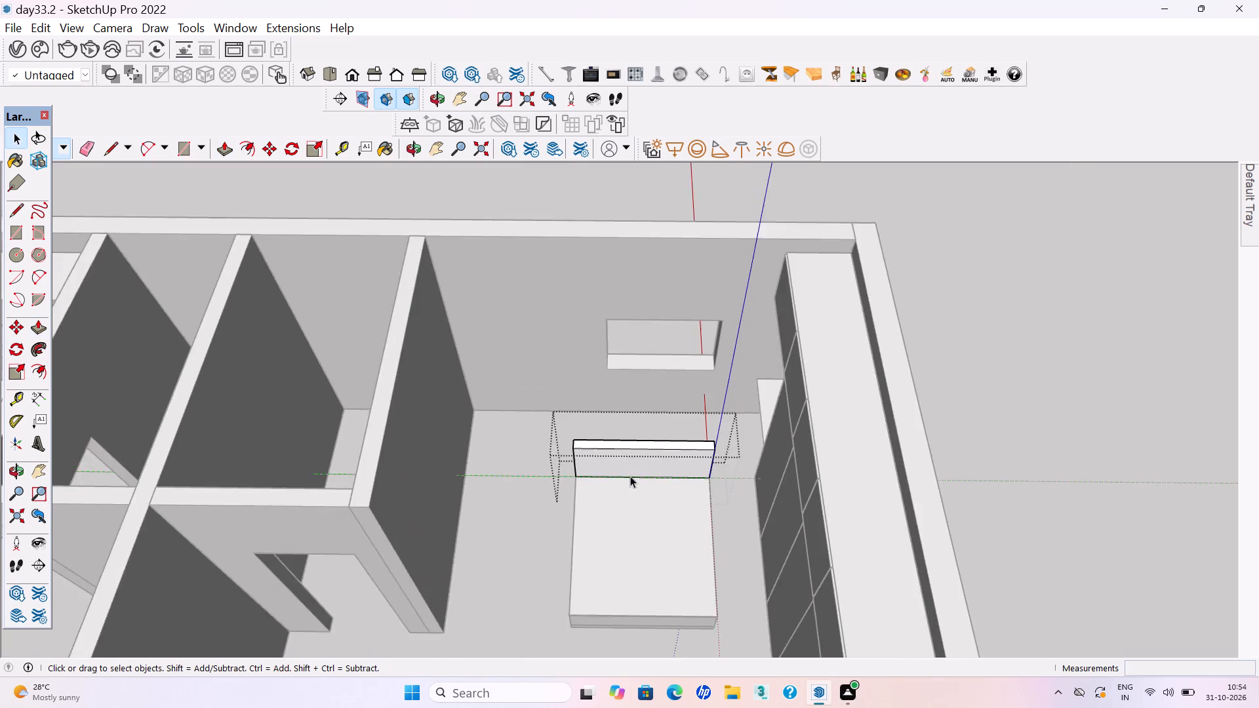
pyautogui.scroll(-3, 630, 476)
pyautogui.click(869, 548)
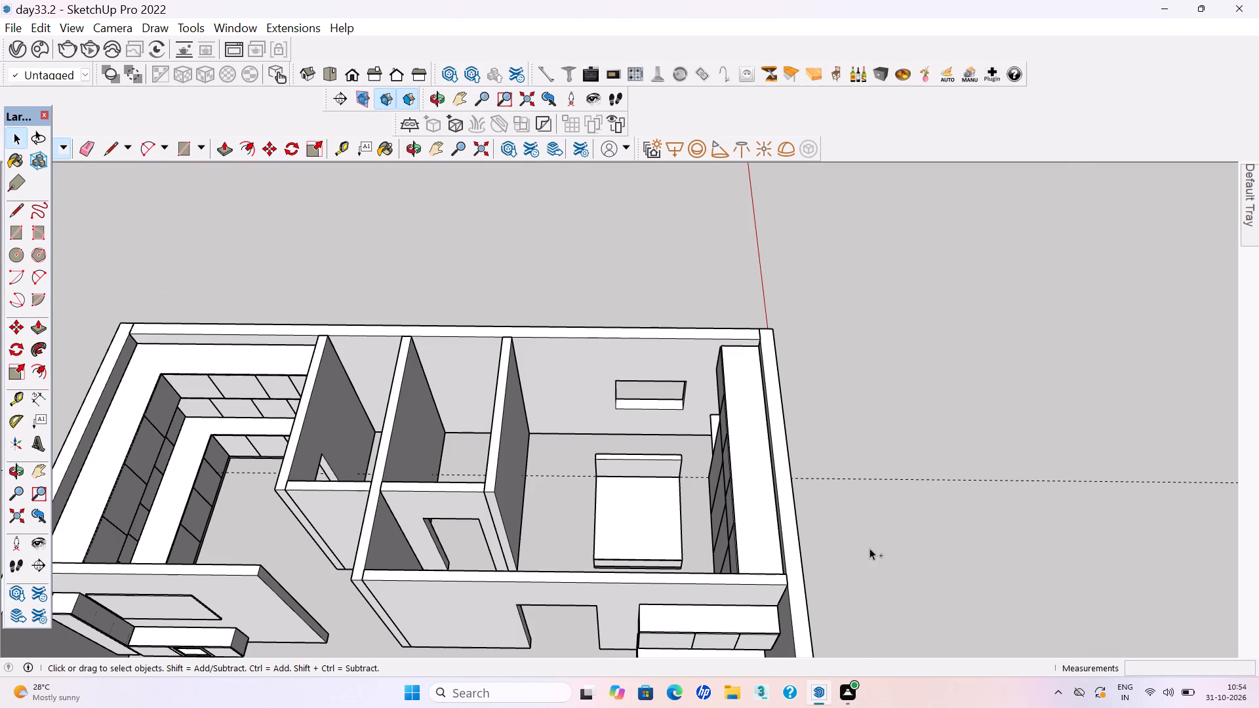
pyautogui.hotkey('ctrl', 's')
pyautogui.hotkey('ctrl', 's')
pyautogui.hotkey('ctrl', 's')
# Delete the guide line crossing the bed.
pyautogui.moveTo(965, 531); pyautogui.dragTo(936, 455)
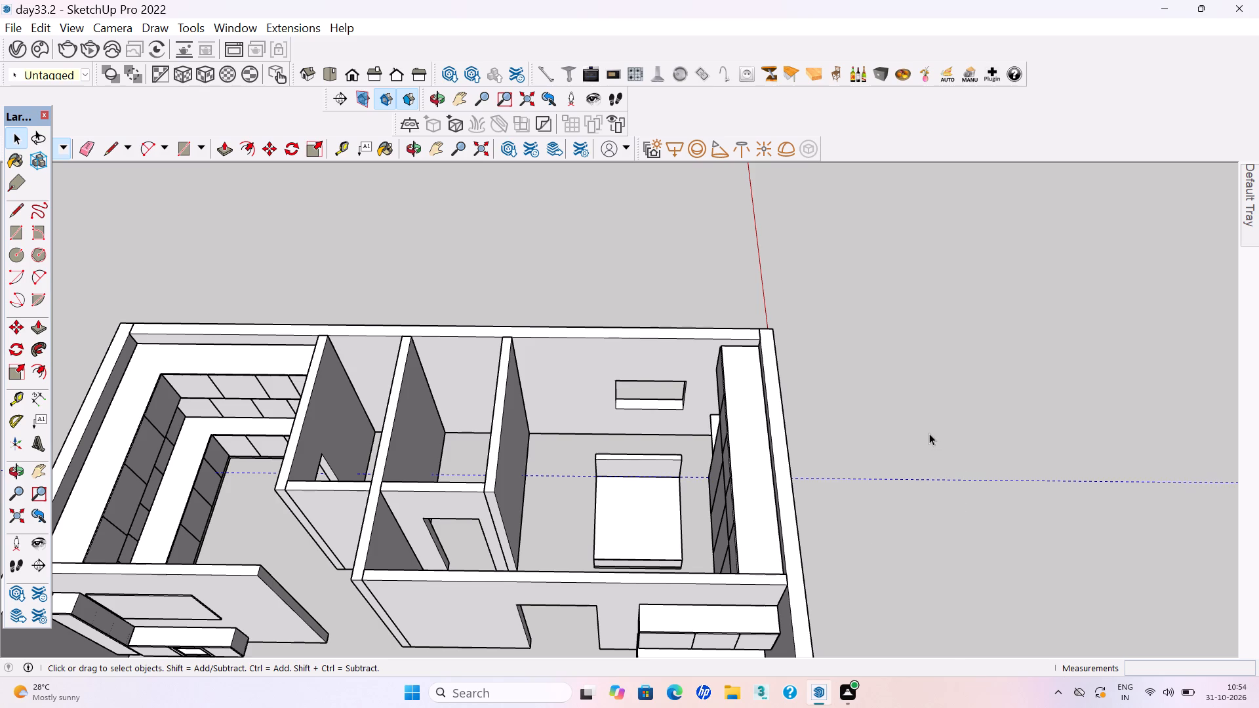
pyautogui.press('Delete')
pyautogui.scroll(-4, 934, 443)
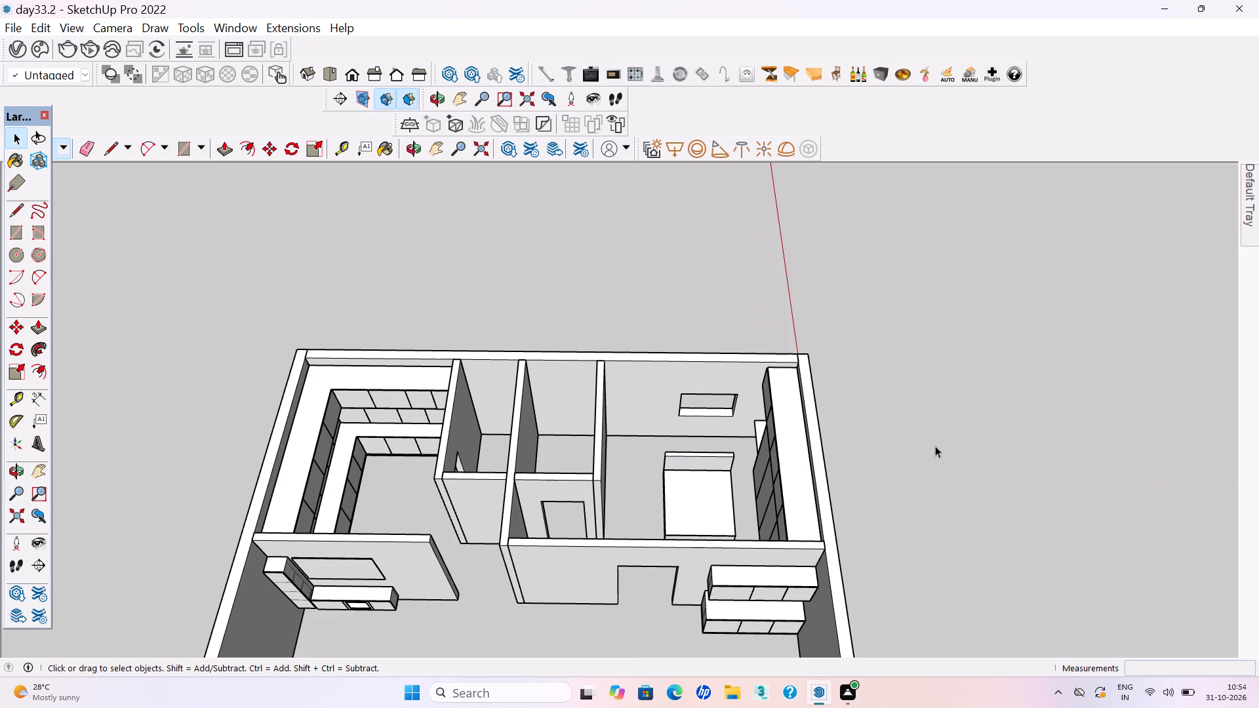
# Look over the whole house plan and examine the empty floor of the other bedroom with the window and wardrobes.
pyautogui.scroll(-4, 933, 446)
pyautogui.scroll(-13, 779, 404)
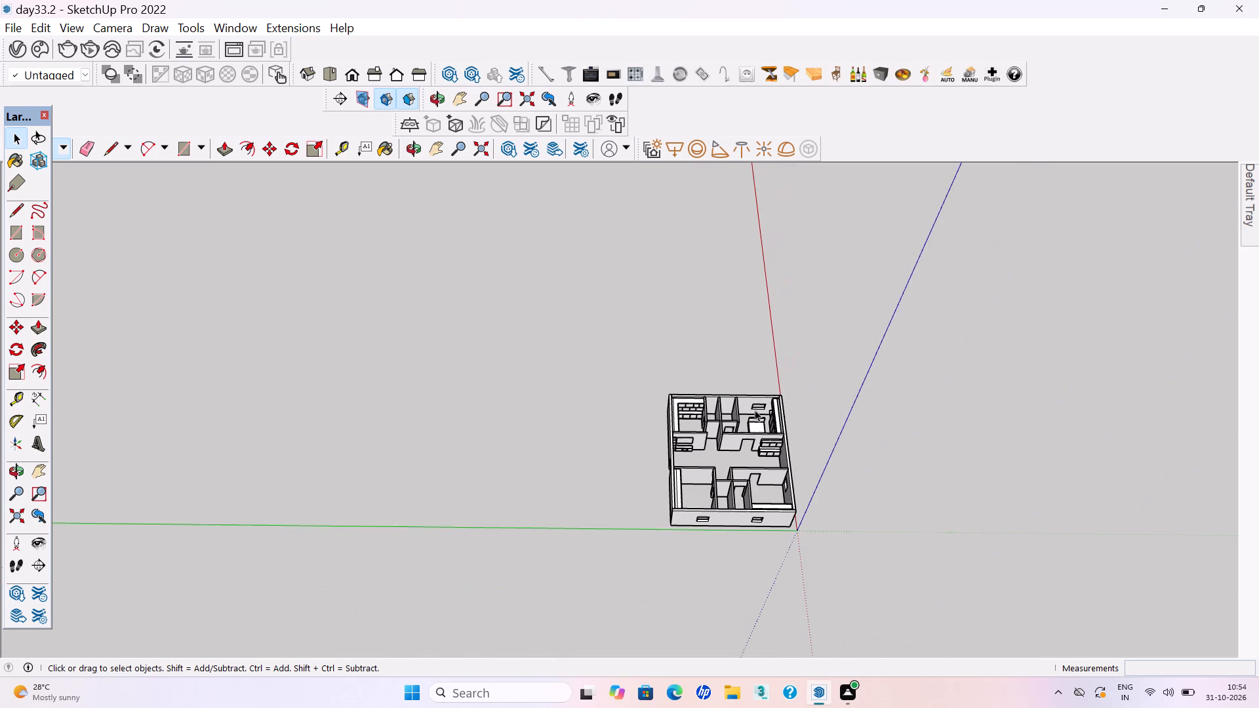
pyautogui.scroll(7, 713, 456)
pyautogui.scroll(3, 786, 496)
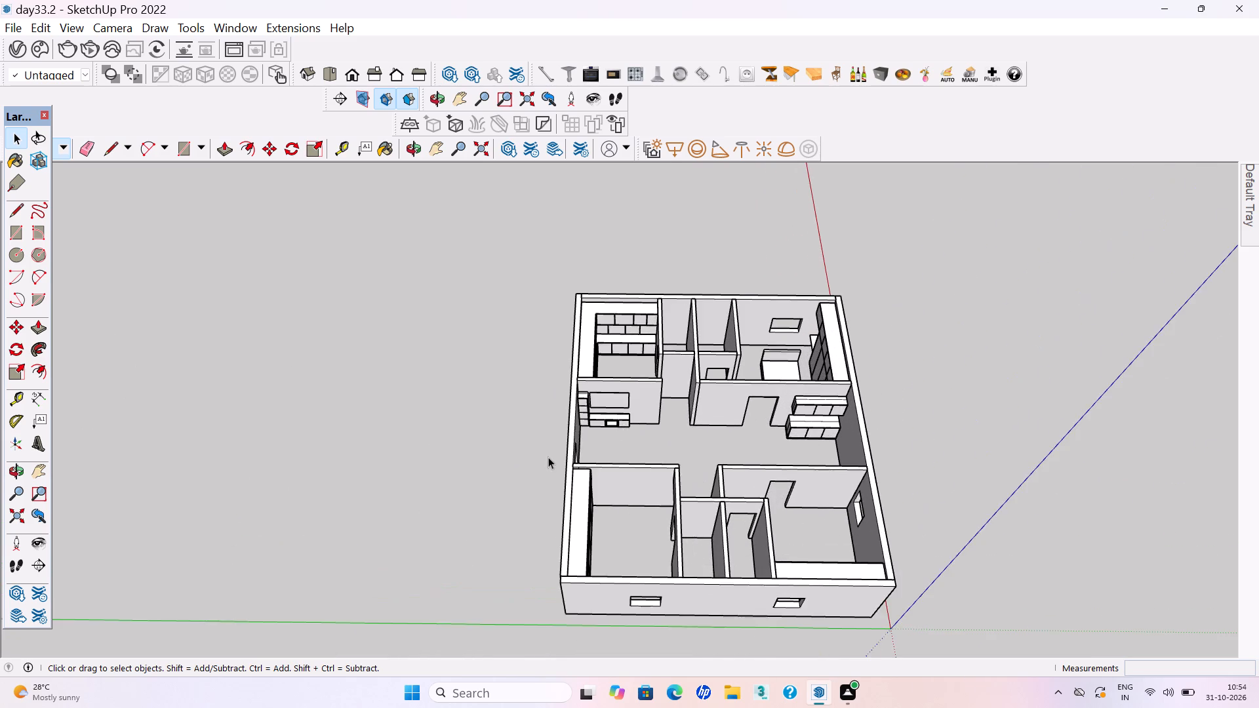
pyautogui.scroll(-1, 548, 457)
pyautogui.moveTo(551, 461); pyautogui.dragTo(797, 530, button='middle')
pyautogui.moveTo(929, 554); pyautogui.dragTo(1157, 519, button='middle')
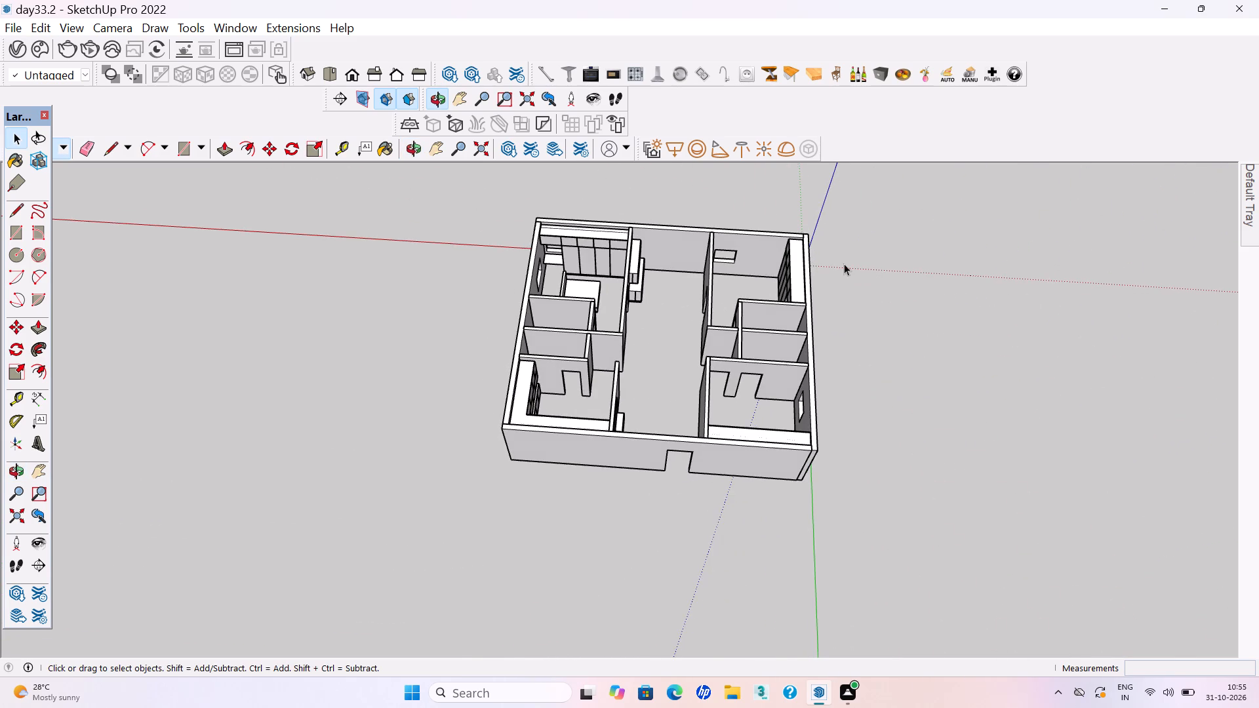
pyautogui.scroll(3, 829, 259)
pyautogui.scroll(10, 729, 243)
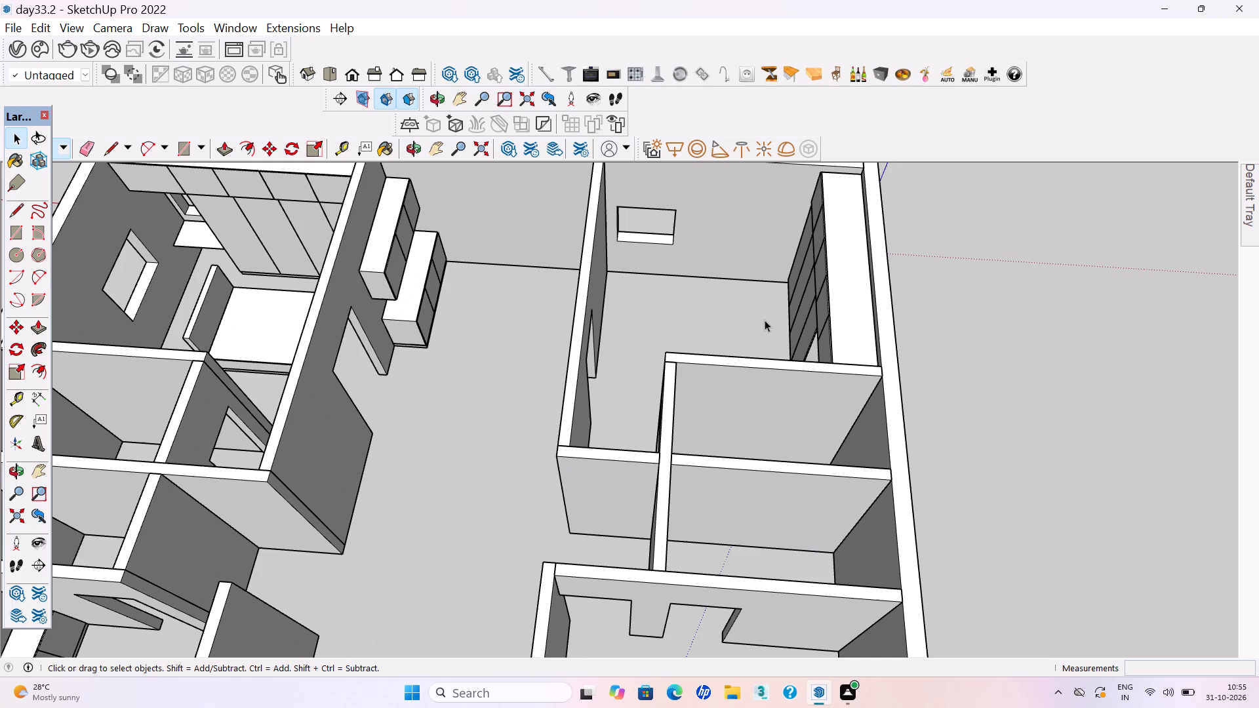
pyautogui.press('h')
pyautogui.moveTo(707, 323); pyautogui.dragTo(714, 464)
pyautogui.moveTo(715, 479); pyautogui.dragTo(734, 549, button='middle')
pyautogui.scroll(3, 702, 355)
pyautogui.moveTo(689, 390); pyautogui.dragTo(686, 423)
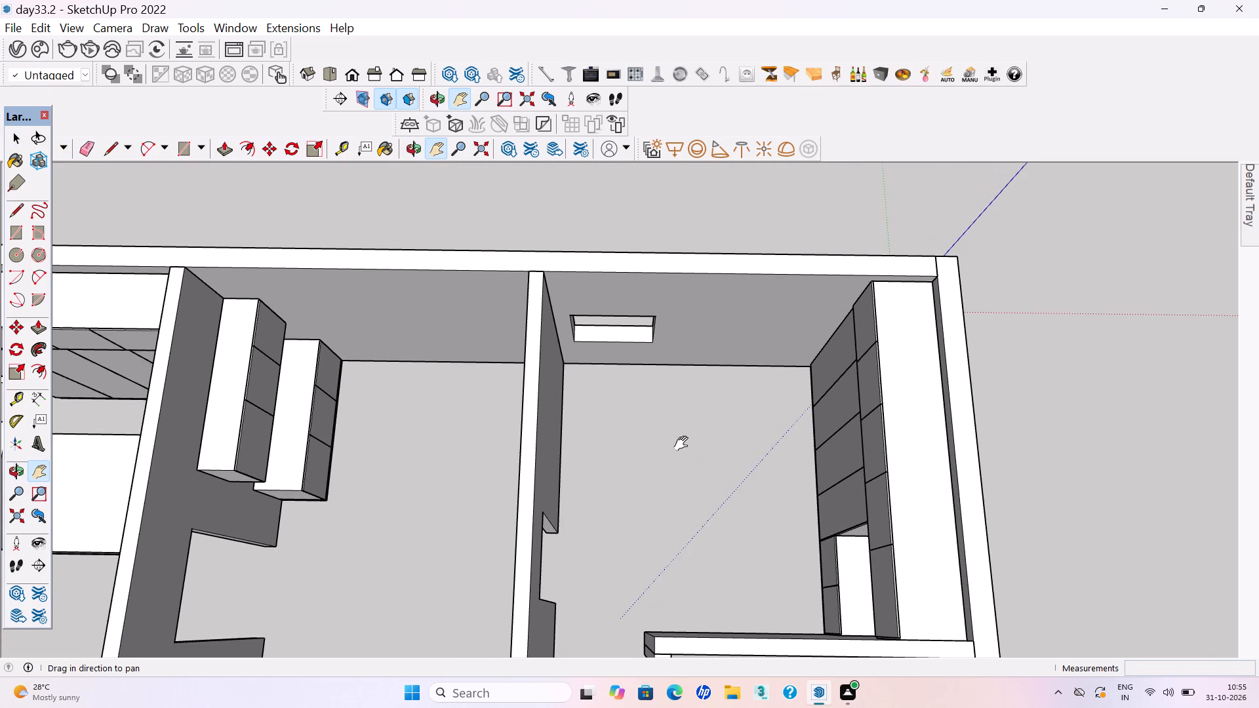
pyautogui.moveTo(689, 444); pyautogui.dragTo(701, 442, button='middle')
pyautogui.scroll(2, 699, 437)
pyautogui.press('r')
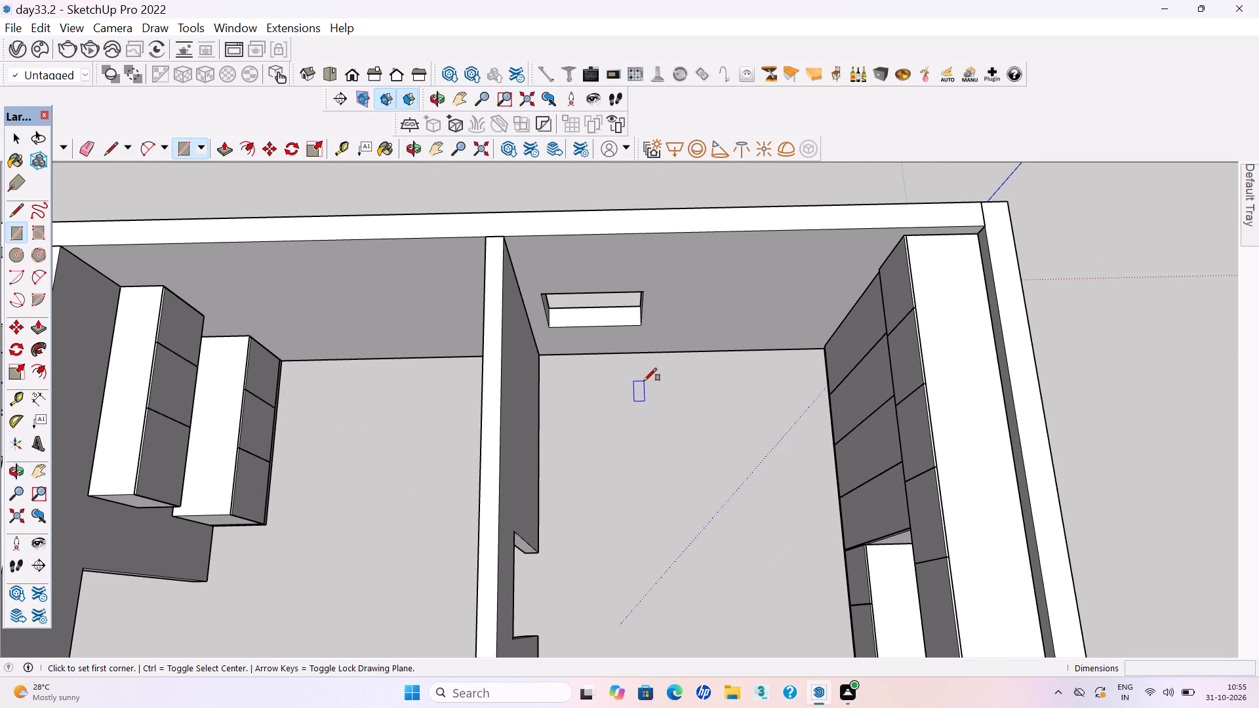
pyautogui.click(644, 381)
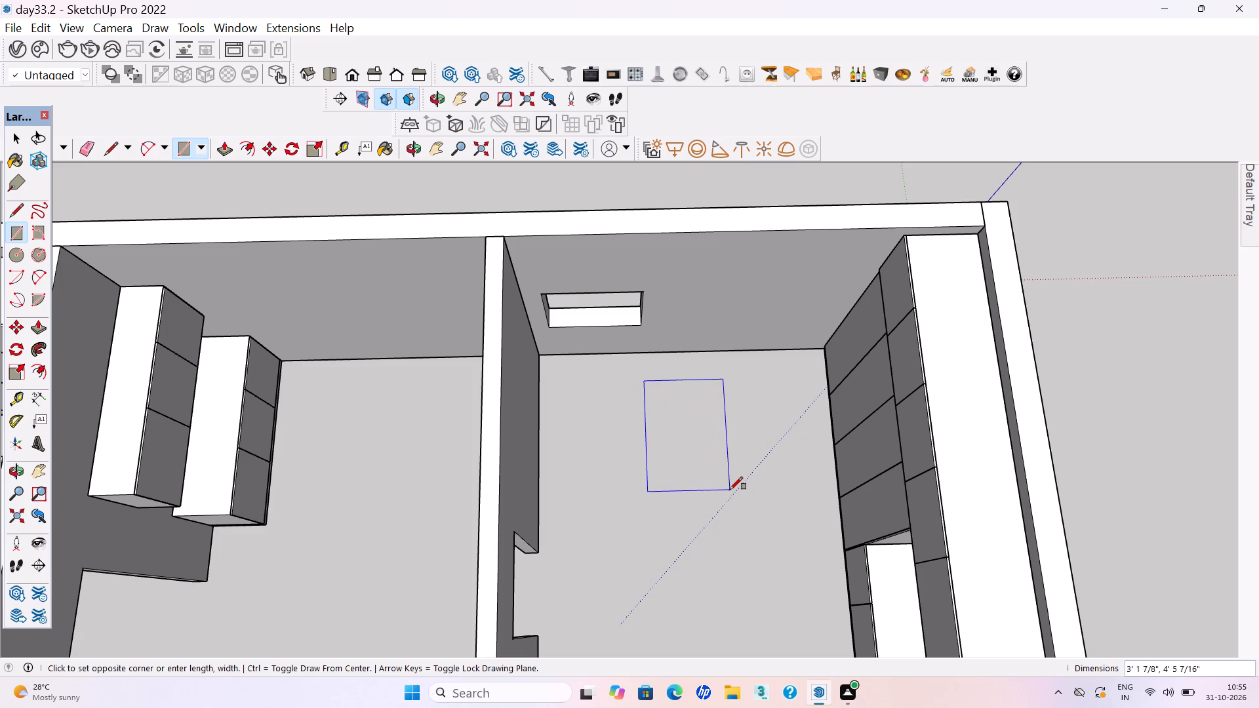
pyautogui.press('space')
# Draw a rectangle about 4' 8" by 5' 11" on the second bedroom's floor below the window wall, and group it.
pyautogui.press('r')
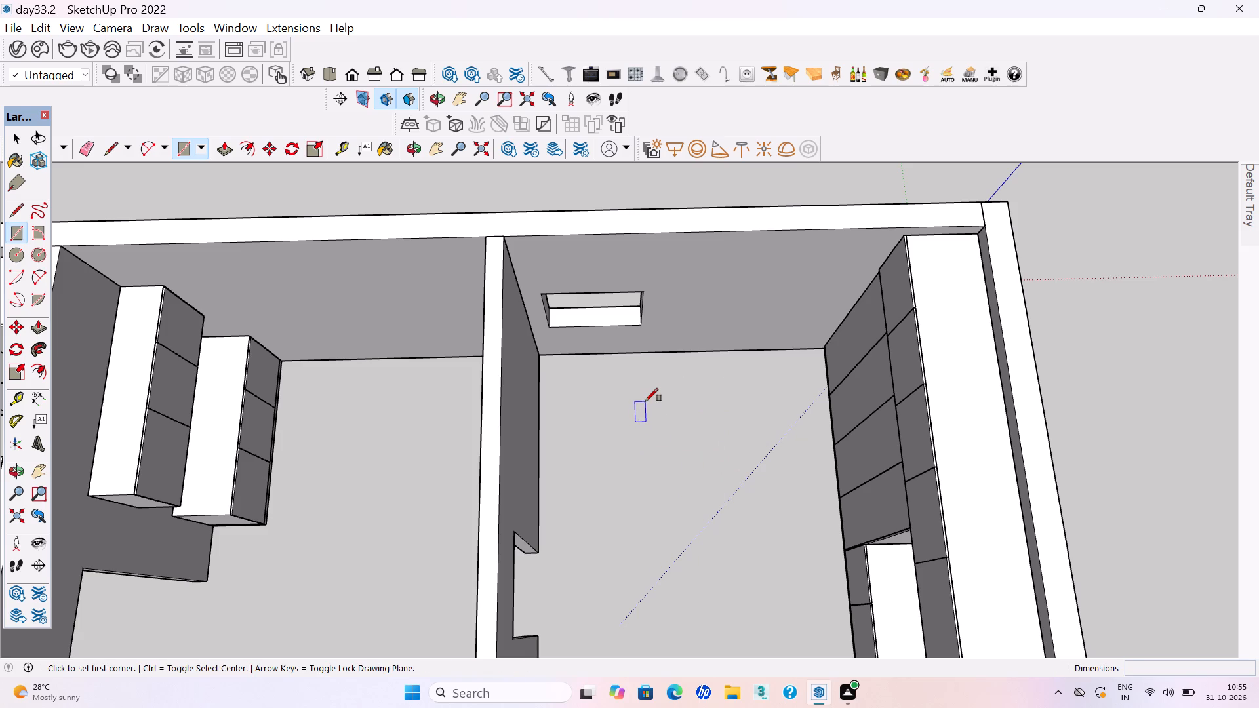
pyautogui.click(645, 397)
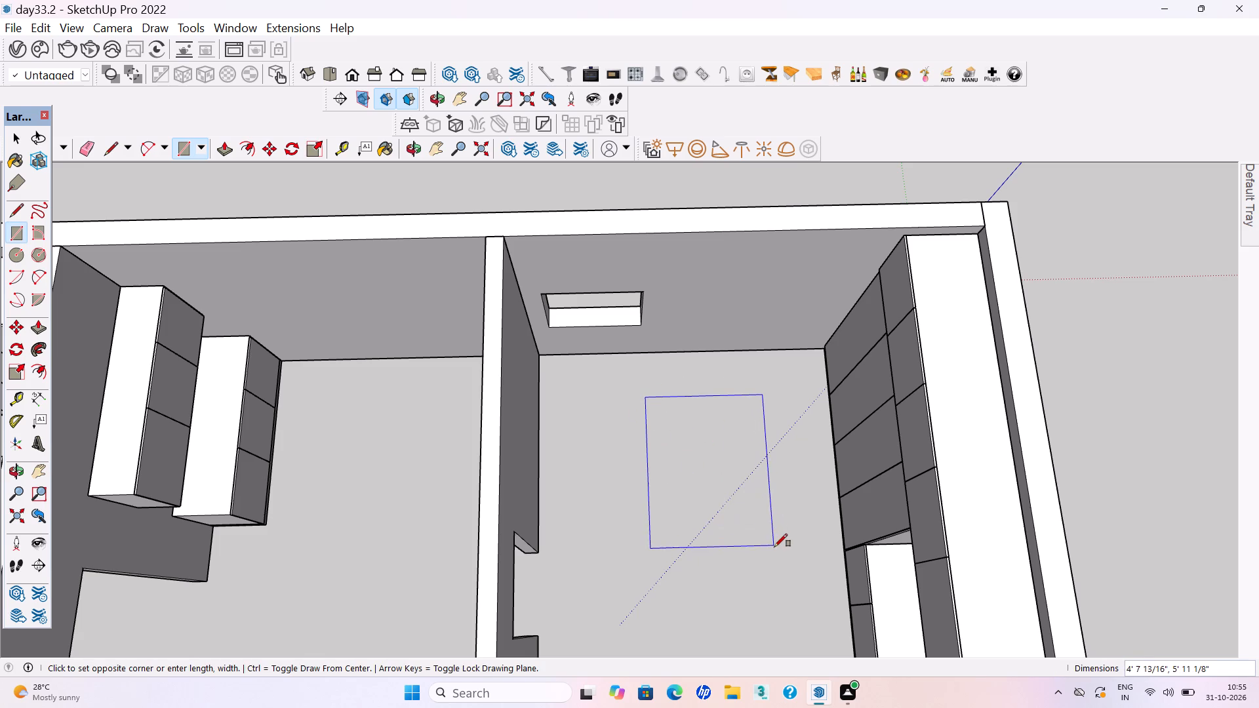
pyautogui.click(774, 547)
pyautogui.press('space')
pyautogui.doubleClick(704, 513)
pyautogui.rightClick(703, 511)
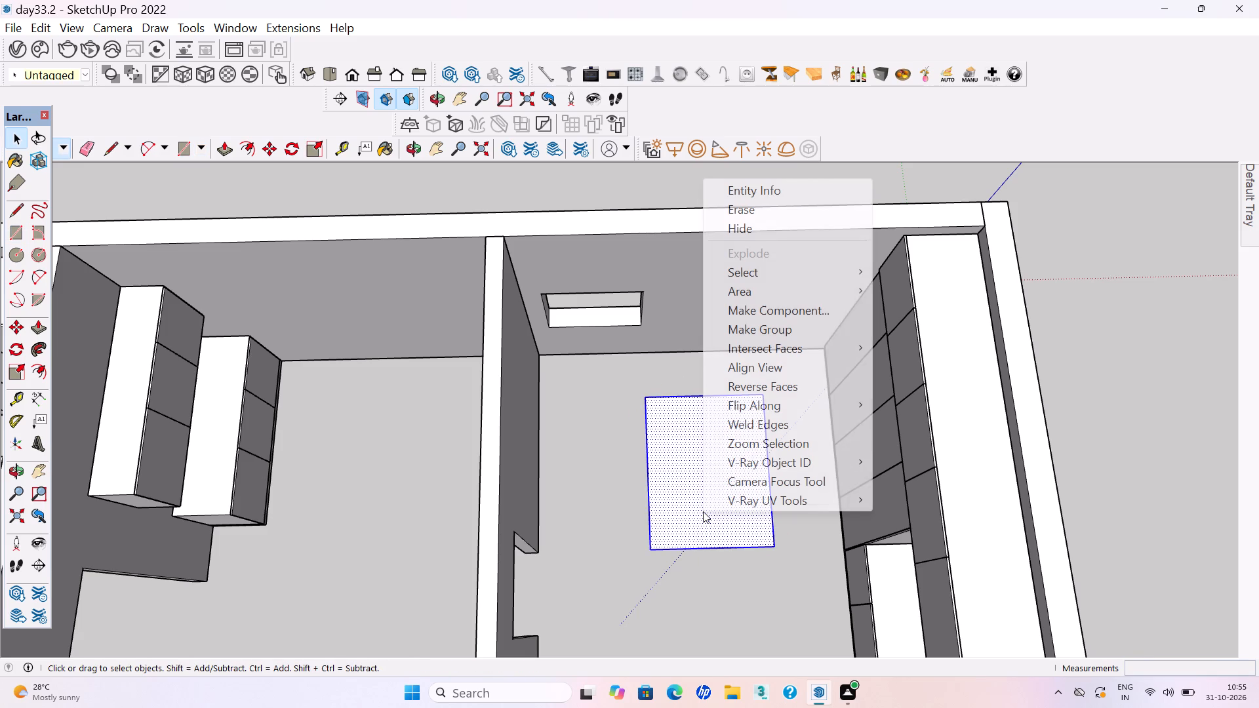
pyautogui.click(757, 329)
# Extrude the grouped floor rectangle upward 1" to form the second bed's base, and save the model.
pyautogui.doubleClick(724, 525)
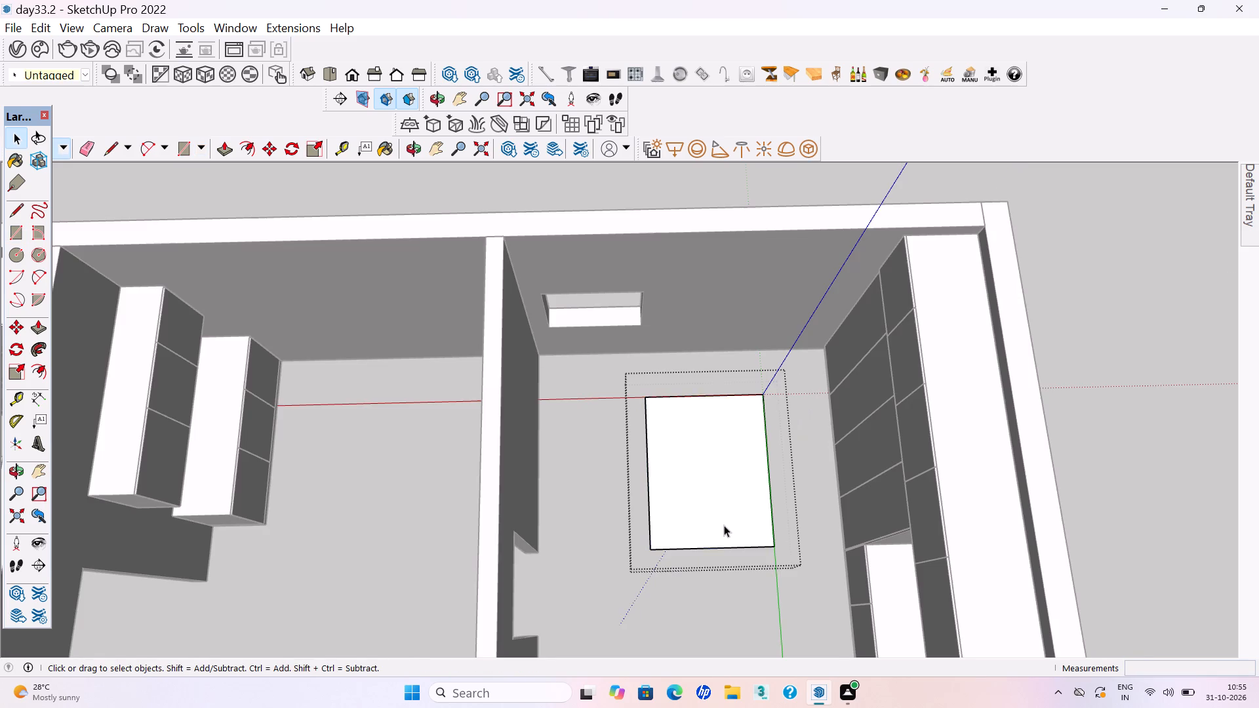
pyautogui.press('p')
pyautogui.click(724, 525)
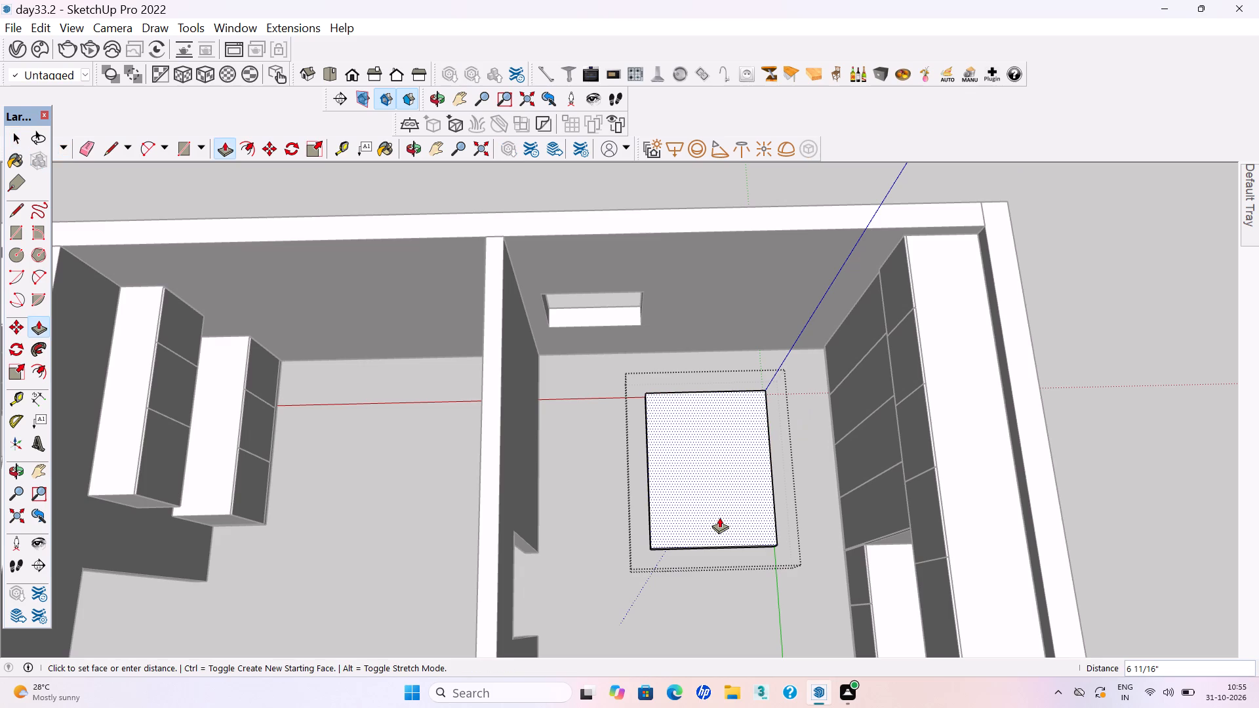
pyautogui.write('1"')
pyautogui.press('Return')
pyautogui.press('space')
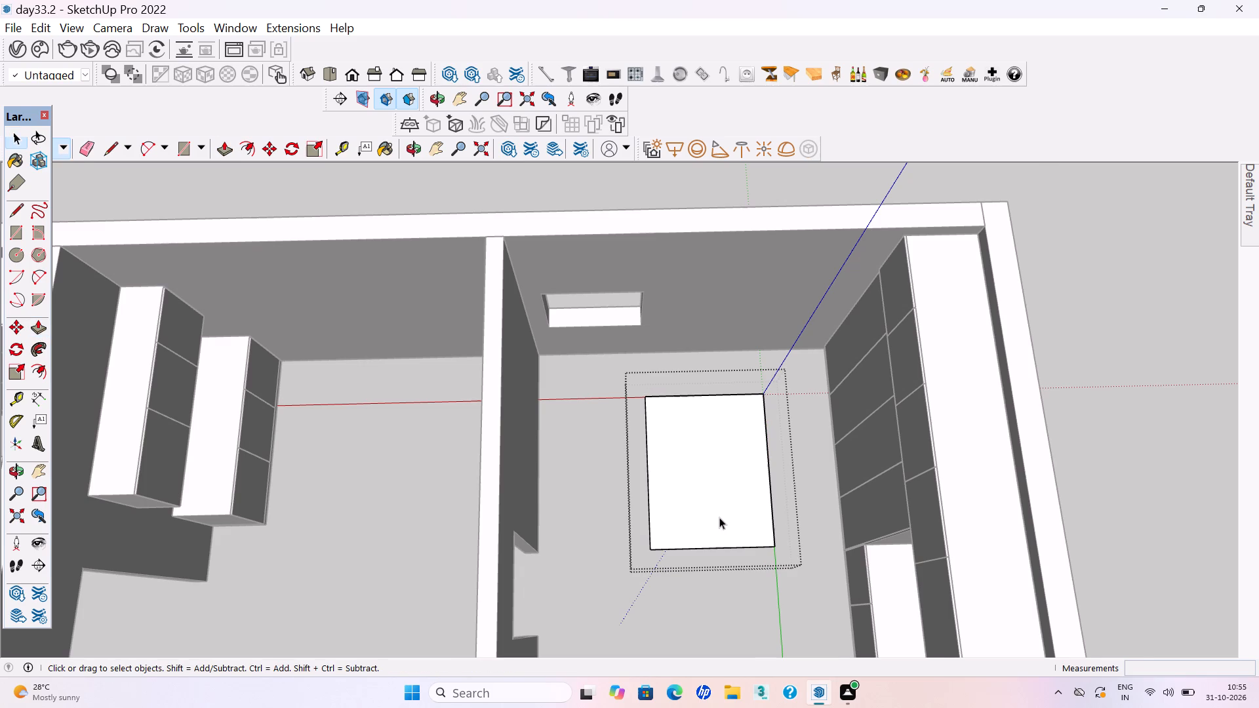
pyautogui.scroll(2, 719, 517)
pyautogui.click(671, 606)
pyautogui.hotkey('ctrl', 's')
pyautogui.hotkey('ctrl', 's')
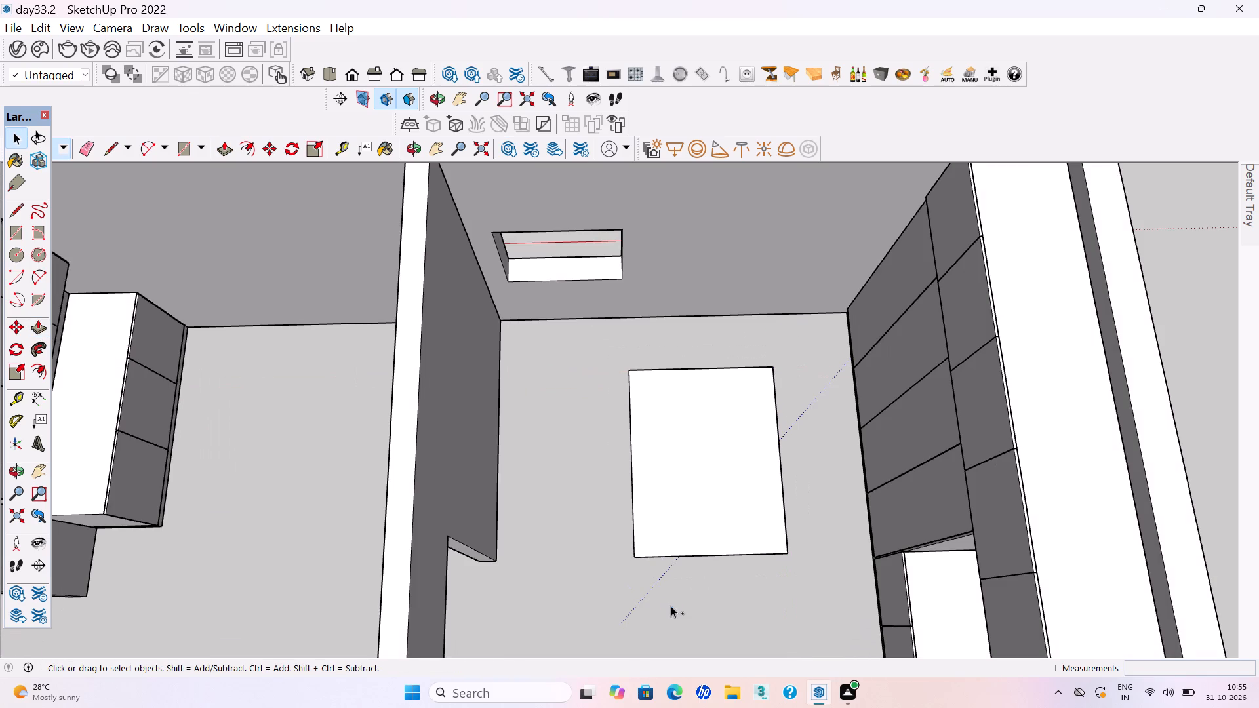
# Draw a rectangle corner to corner over the top of the second bed's base, and group it.
pyautogui.press('r')
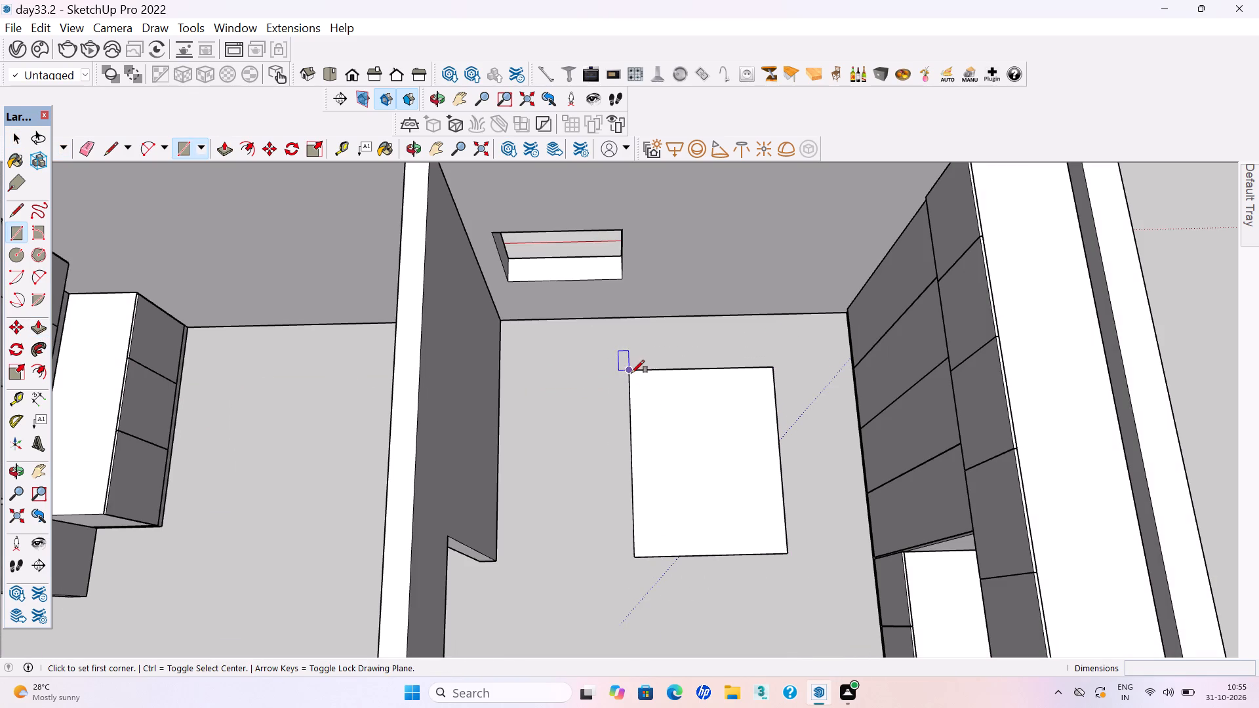
pyautogui.click(631, 372)
pyautogui.click(786, 550)
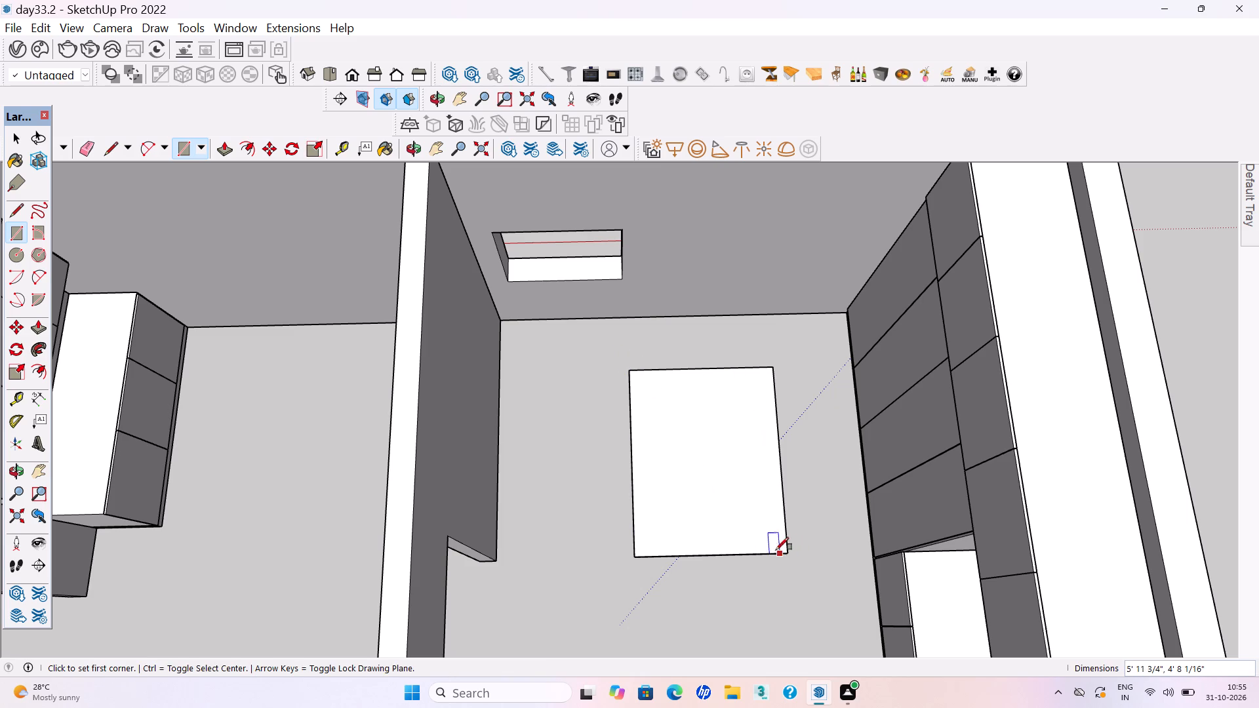
pyautogui.press('space')
pyautogui.doubleClick(679, 531)
pyautogui.rightClick(679, 531)
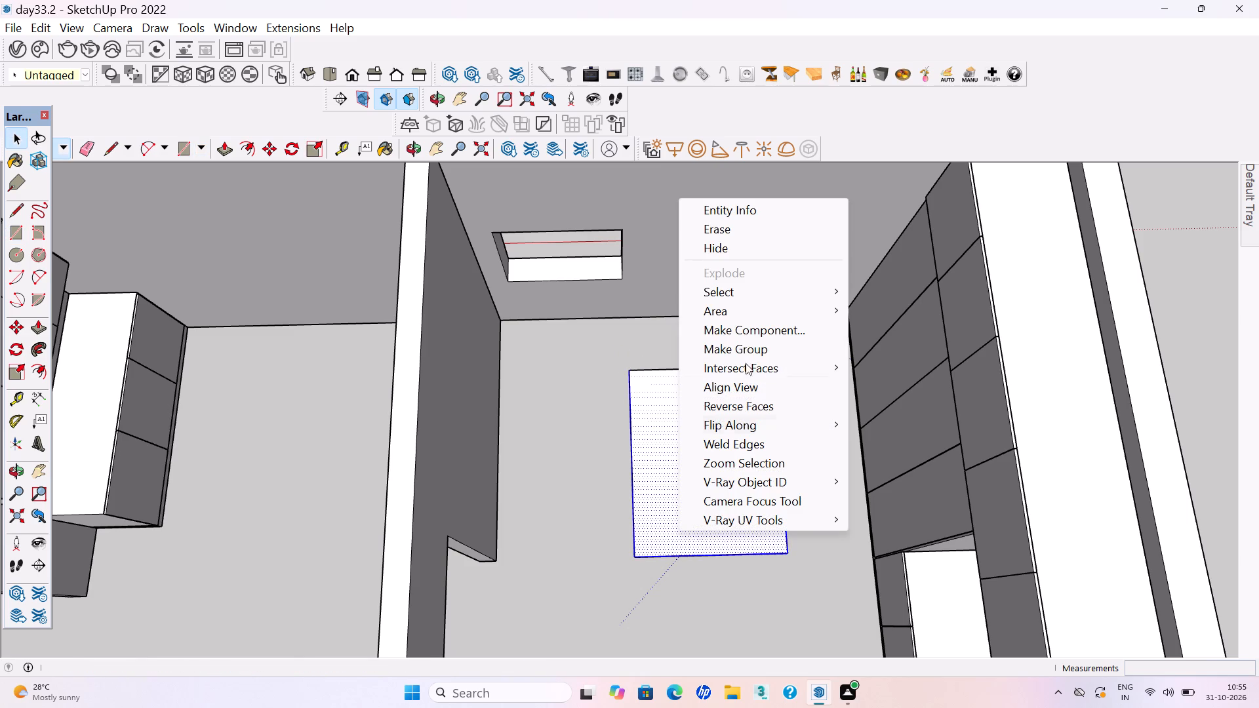
pyautogui.click(747, 346)
# Extrude the grouped rectangle on the base upward 1' to form the second bed's body, and save the model.
pyautogui.doubleClick(707, 525)
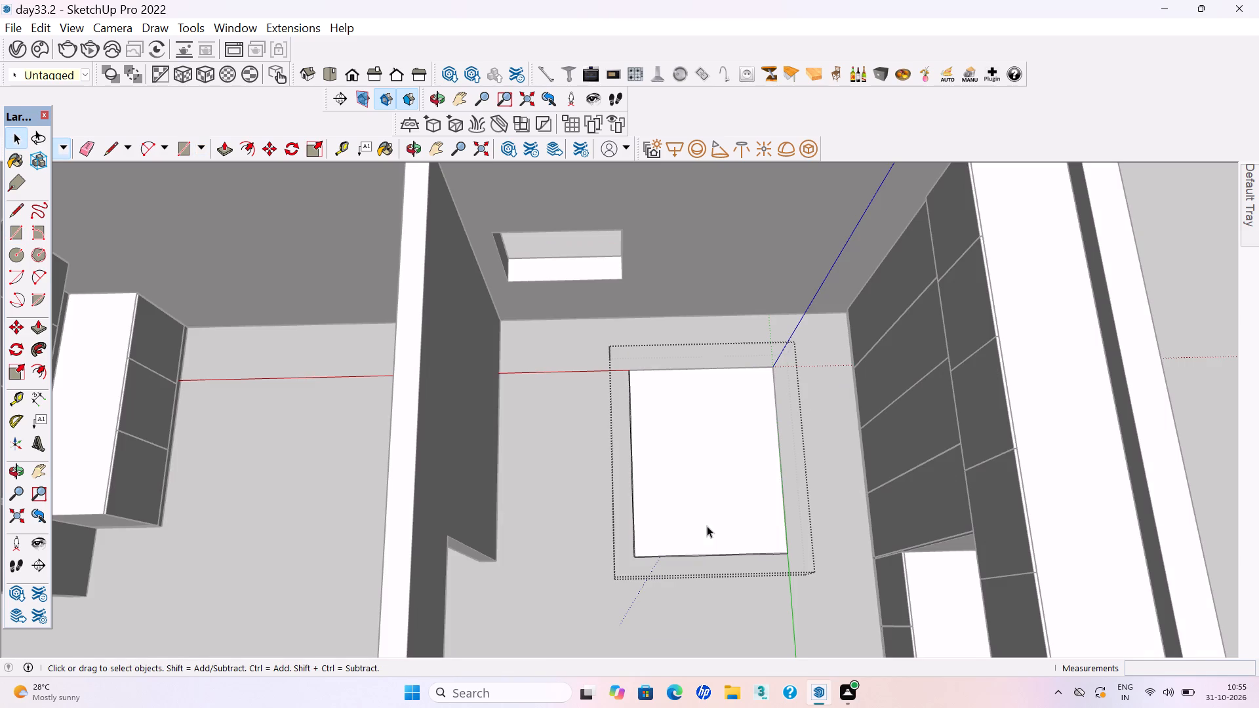
pyautogui.press('p')
pyautogui.click(707, 526)
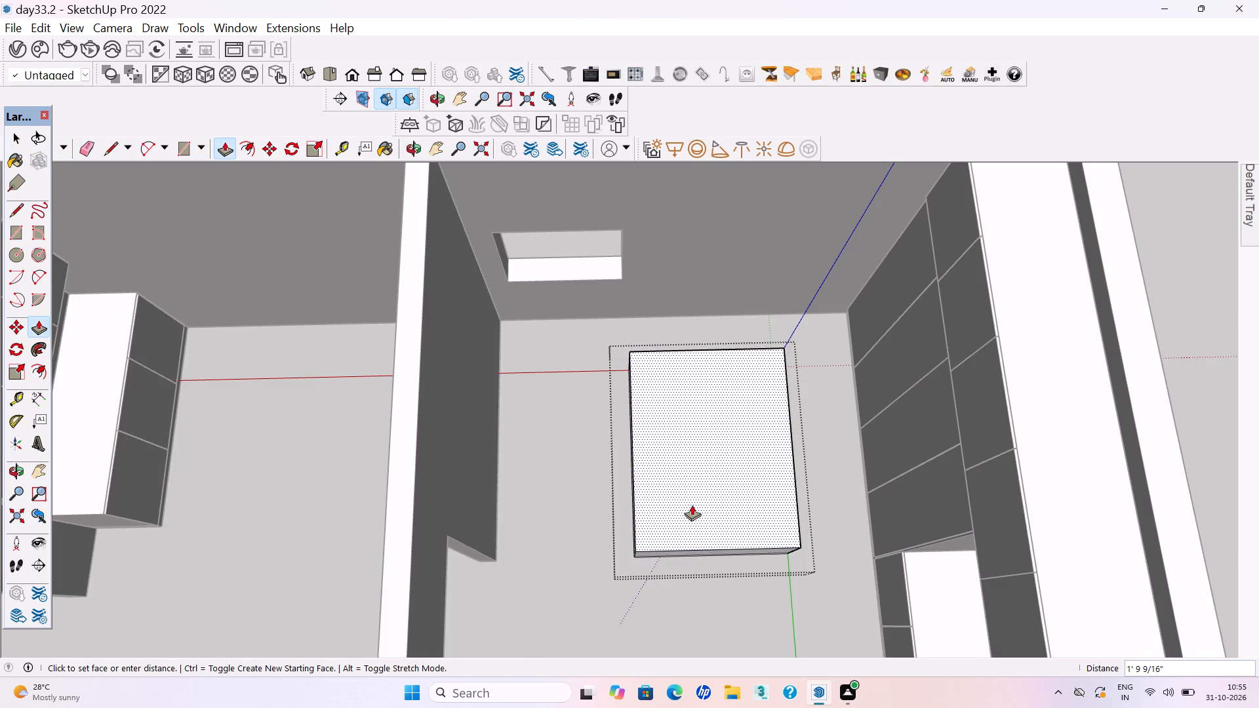
pyautogui.write("1'")
pyautogui.press('Return')
pyautogui.press('space')
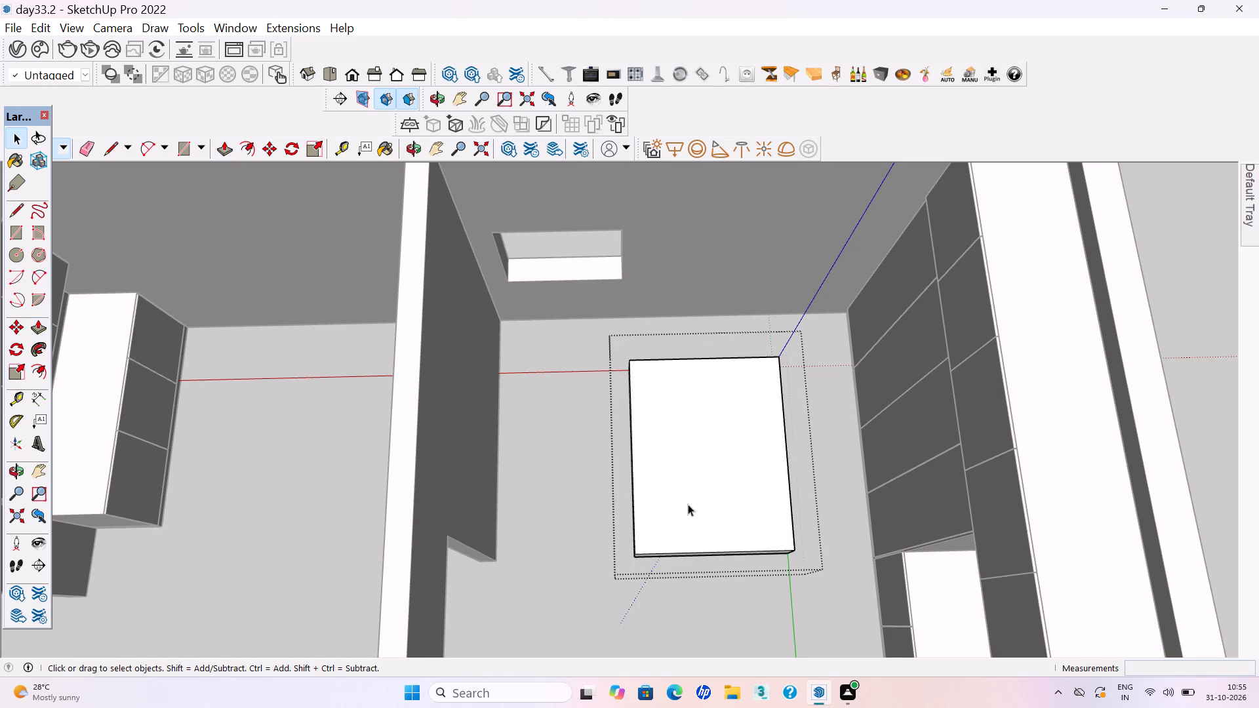
pyautogui.click(546, 532)
pyautogui.hotkey('ctrl', 's')
pyautogui.hotkey('ctrl', 's')
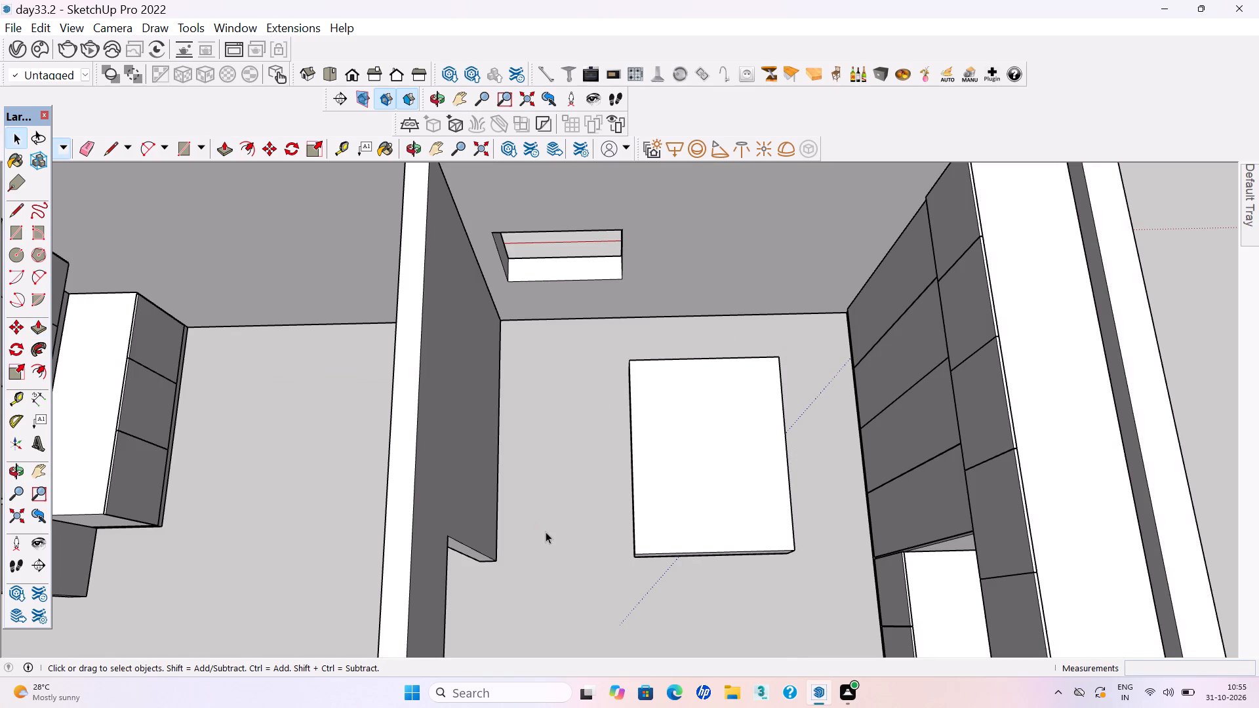
# Draw a rectangle corner to corner over the top of the second bed's body, and group it.
pyautogui.press('r')
pyautogui.click(636, 363)
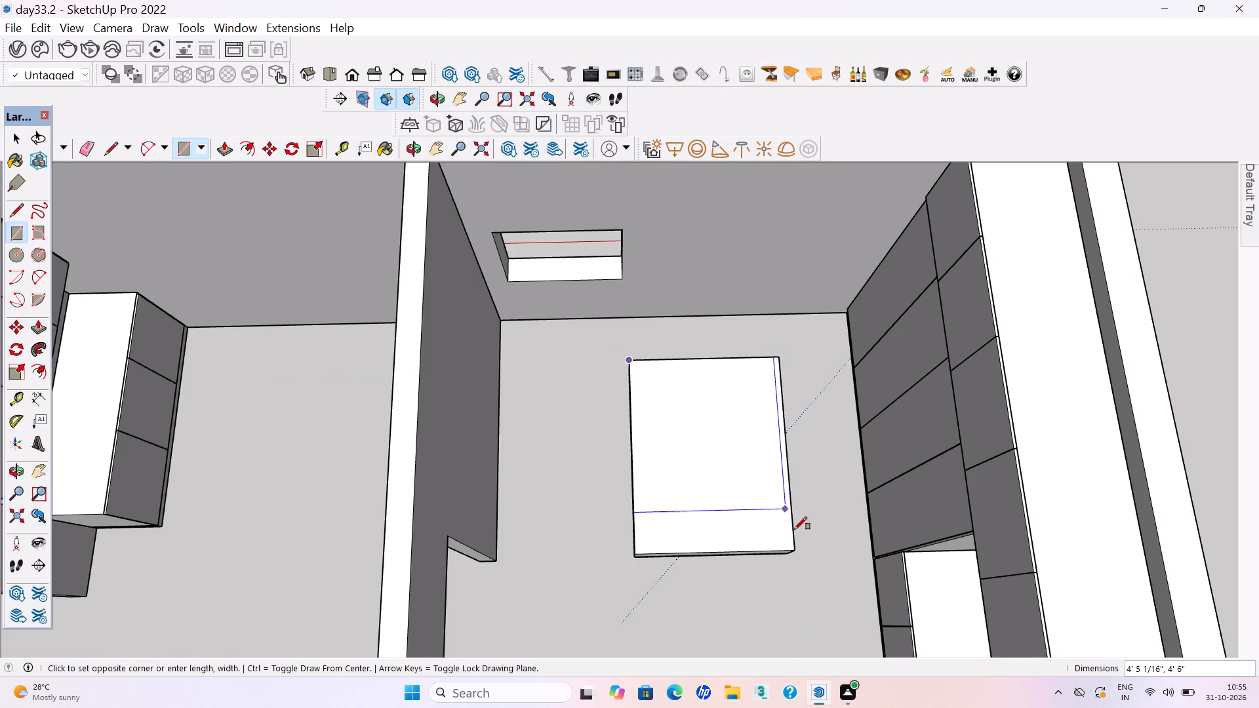
pyautogui.click(799, 548)
pyautogui.press('space')
pyautogui.doubleClick(723, 526)
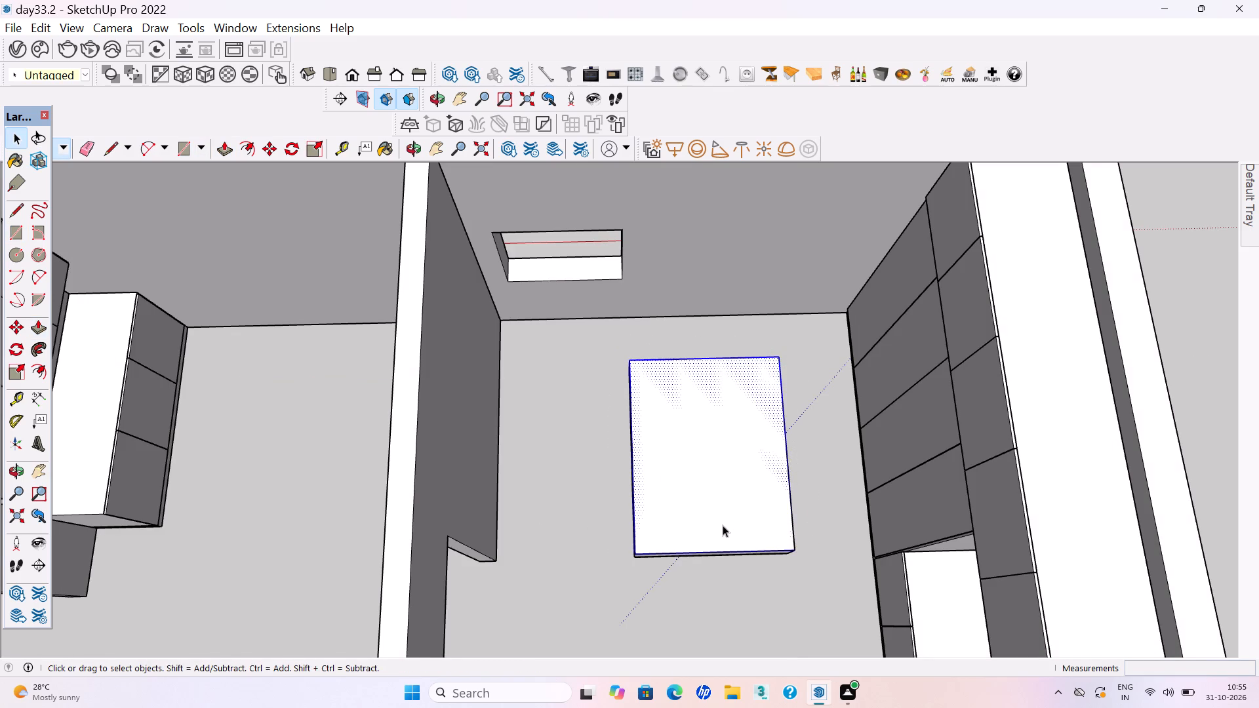
pyautogui.rightClick(723, 524)
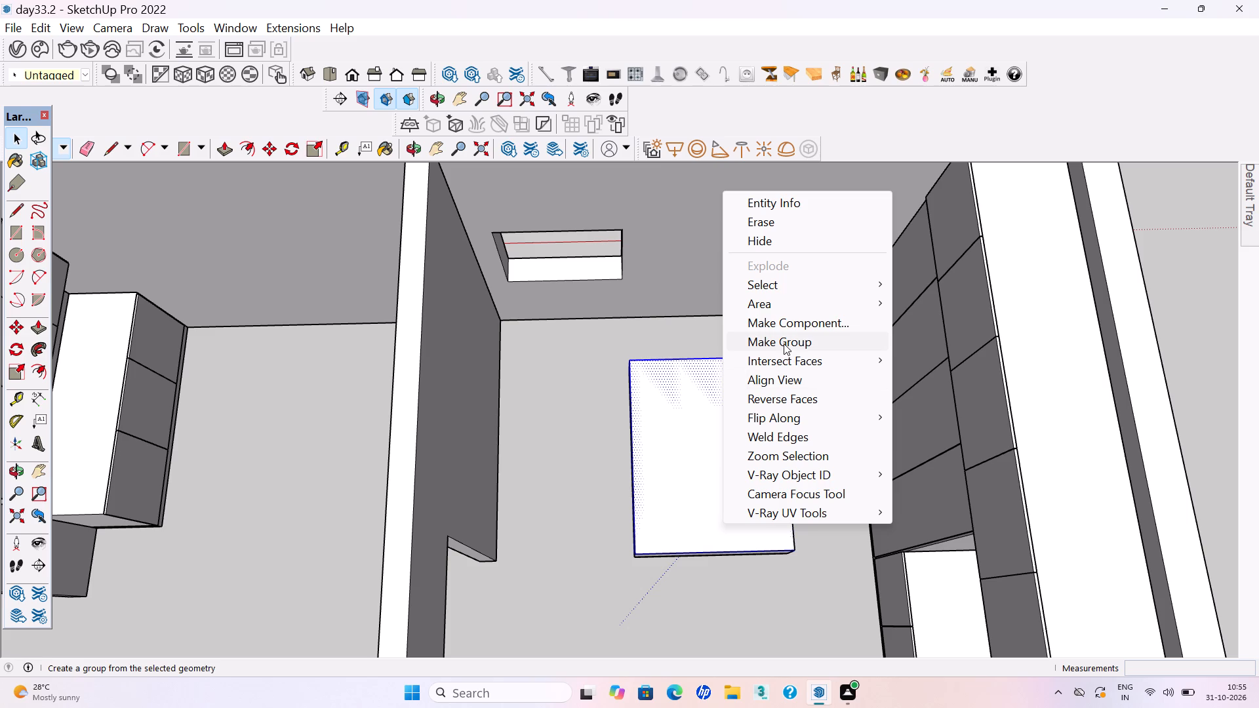
pyautogui.click(784, 344)
# Extrude the grouped rectangle on the bed body upward 1' to form the top layer, and save the model.
pyautogui.doubleClick(713, 477)
pyautogui.press('p')
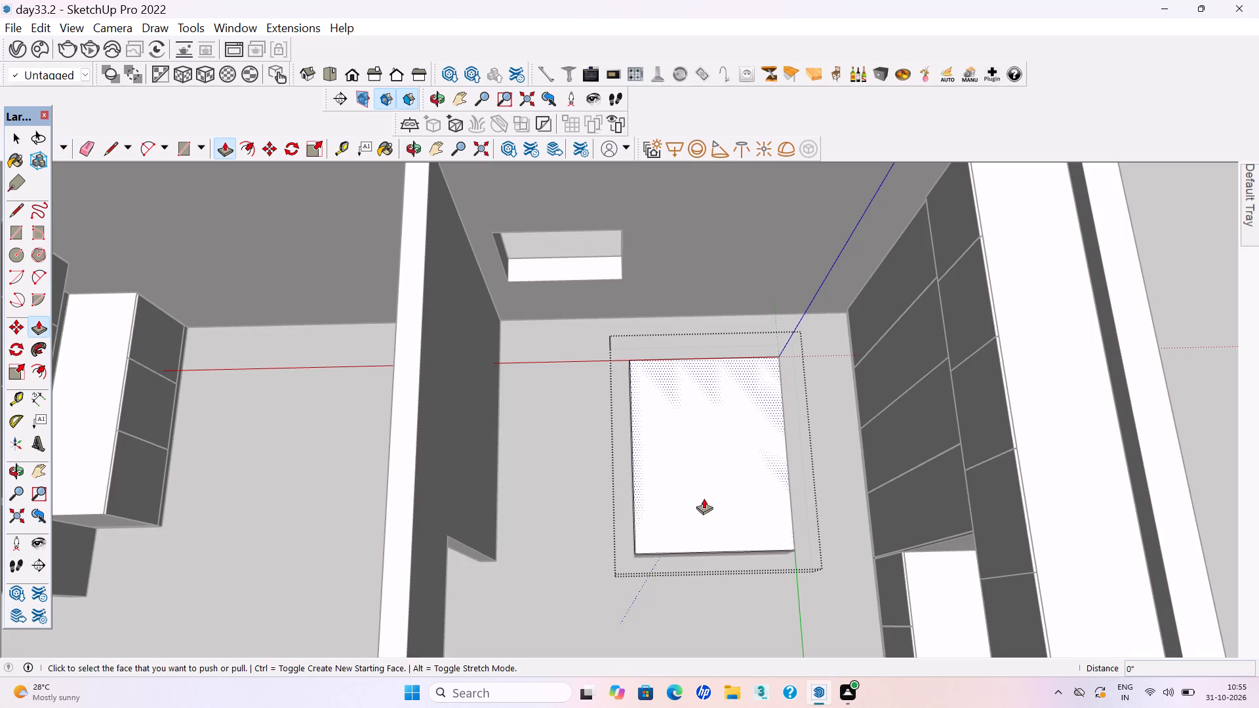
pyautogui.click(704, 498)
pyautogui.write("1'")
pyautogui.press('Return')
pyautogui.press('space')
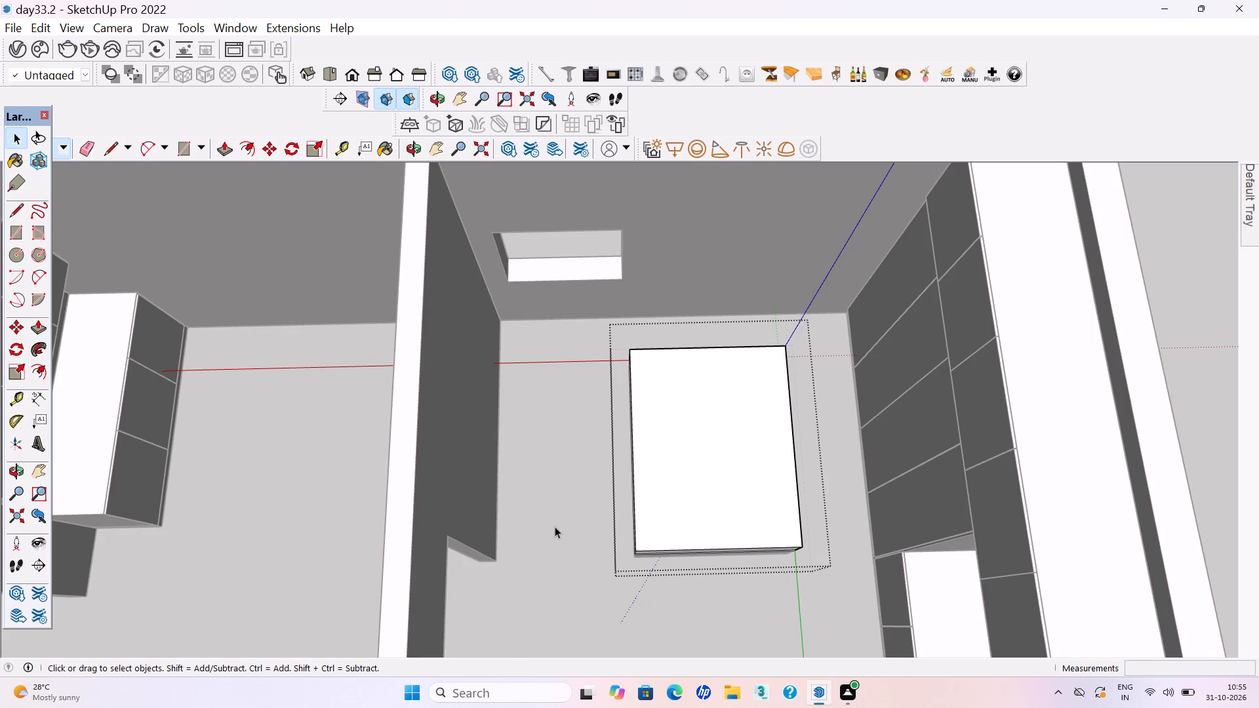
pyautogui.click(552, 528)
pyautogui.hotkey('ctrl', 's')
pyautogui.hotkey('ctrl', 's')
pyautogui.hotkey('ctrl', 's')
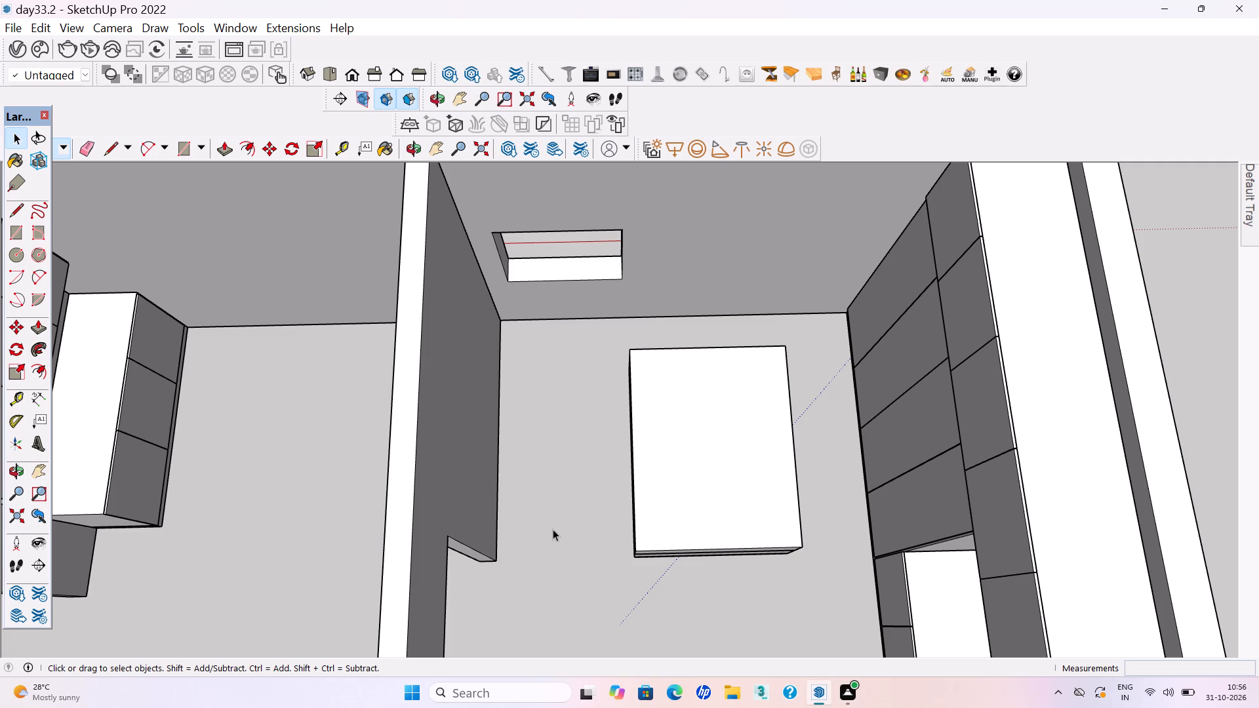
# Place a guide line about 6" in from the second bed's edge nearest the window wall, parallel to it.
pyautogui.press('t')
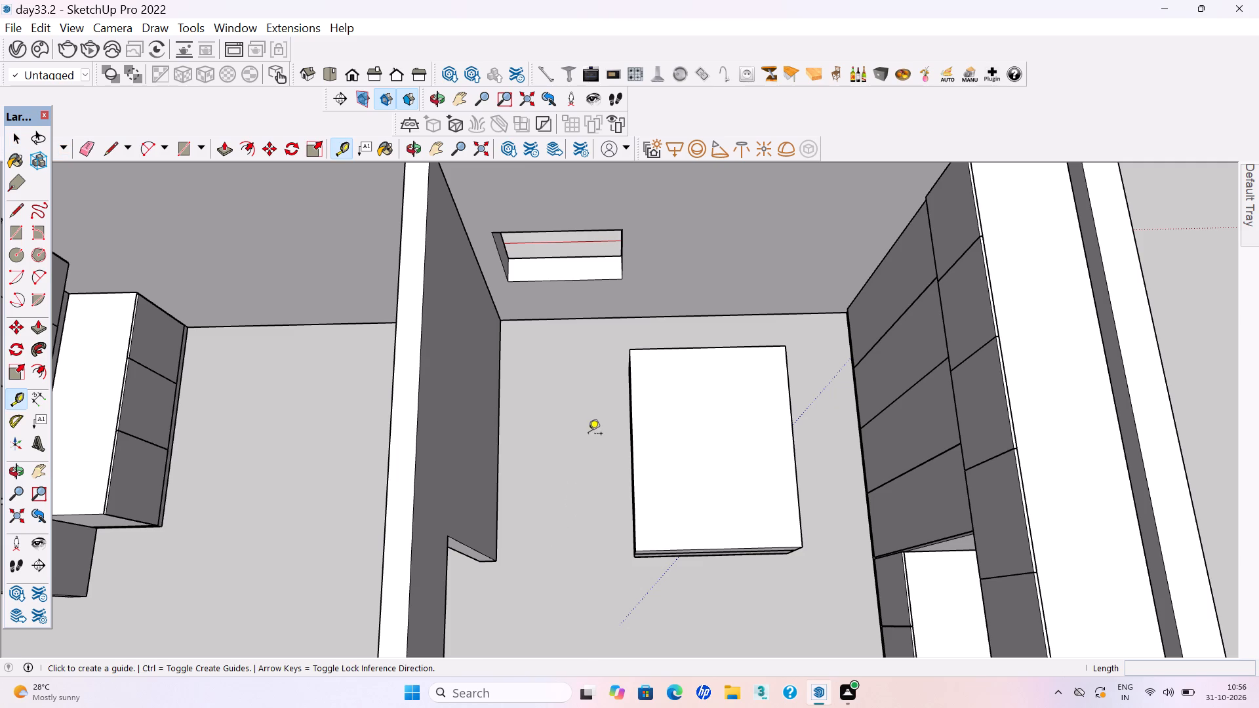
pyautogui.click(690, 349)
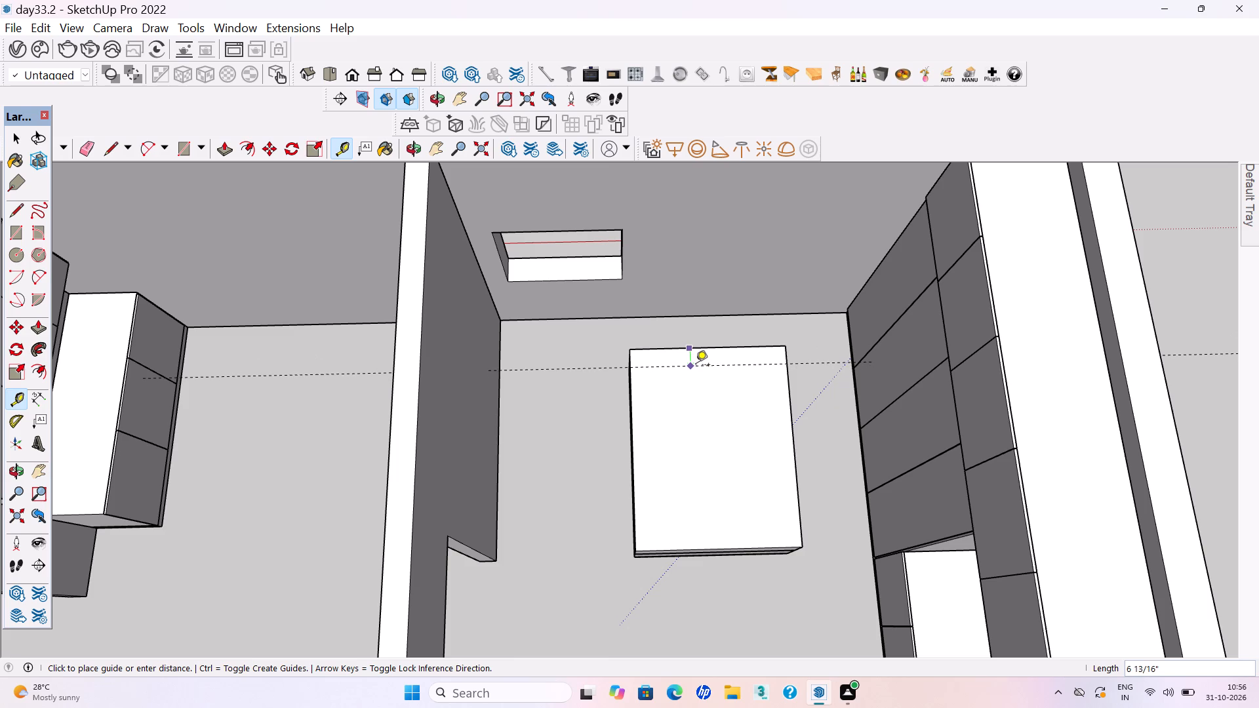
pyautogui.click(696, 364)
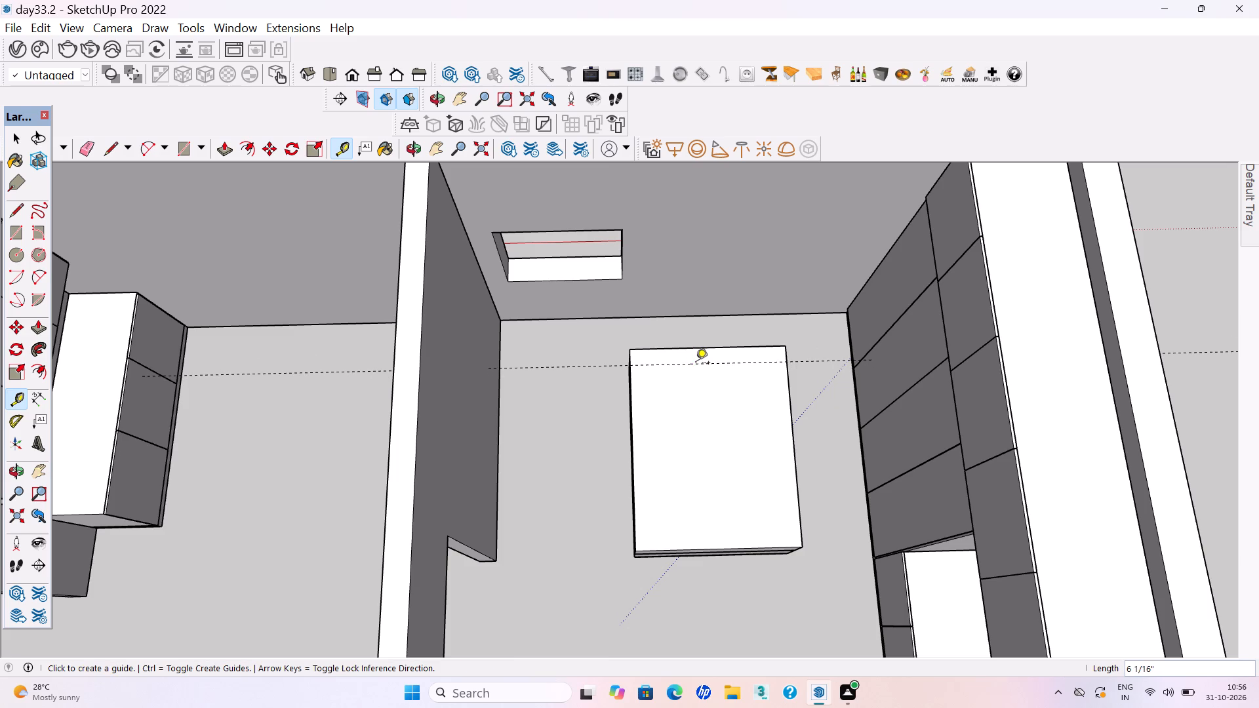
# Draw a strip about 6" deep across the second bed's full width between its window-side edge and the guide, and group it.
pyautogui.scroll(7, 696, 363)
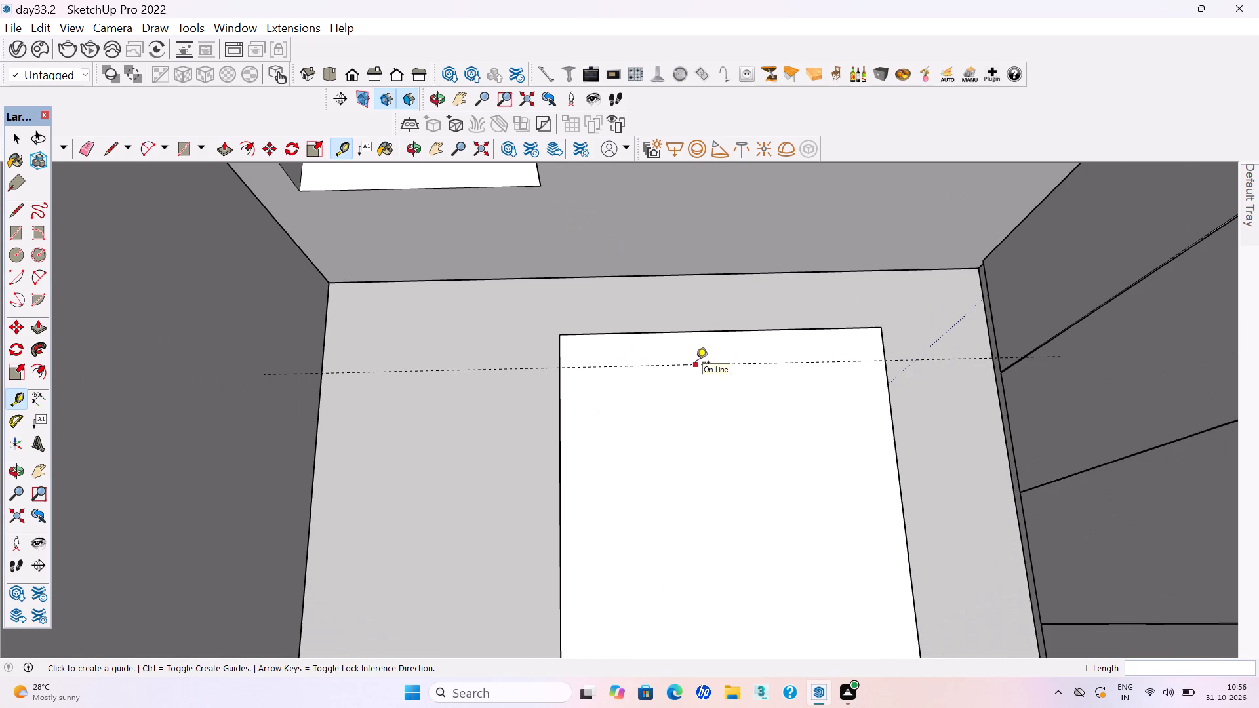
pyautogui.press('r')
pyautogui.click(563, 338)
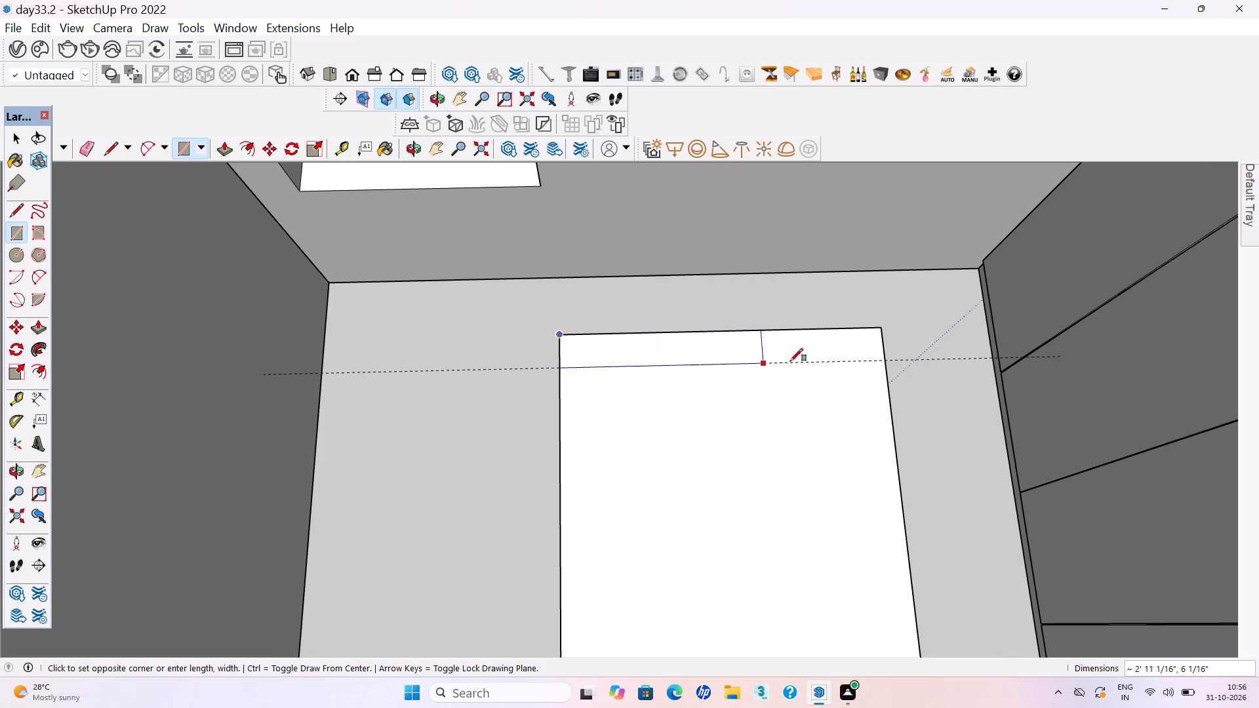
pyautogui.click(886, 358)
pyautogui.press('space')
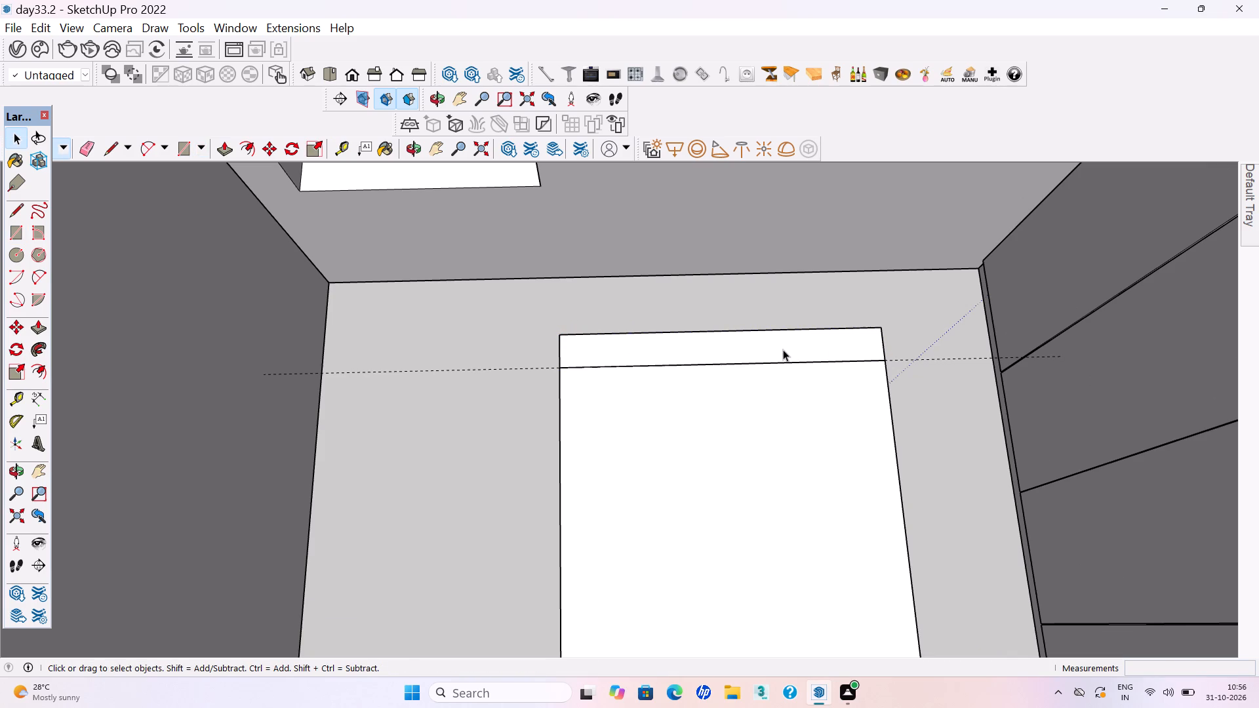
pyautogui.doubleClick(783, 349)
pyautogui.rightClick(783, 349)
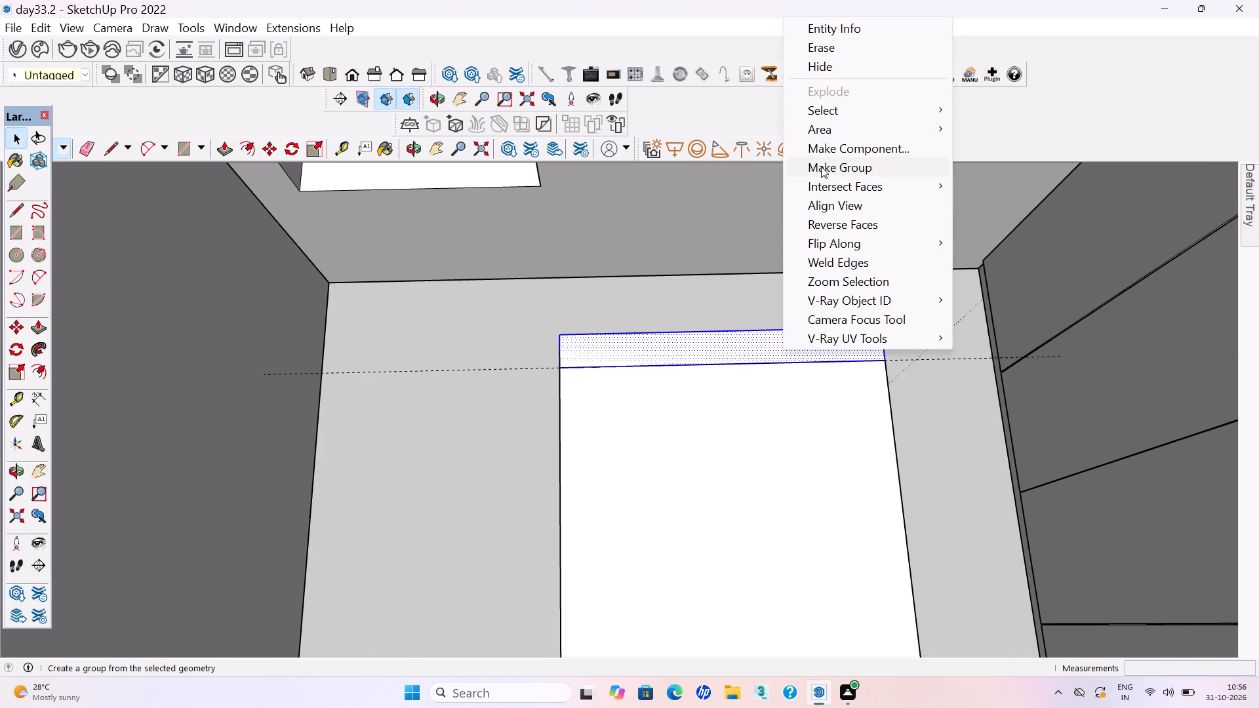
pyautogui.click(821, 167)
# Extrude the grouped strip at the second bed's window-side edge upward about 2' to form the headboard, and save the model.
pyautogui.doubleClick(774, 356)
pyautogui.press('p')
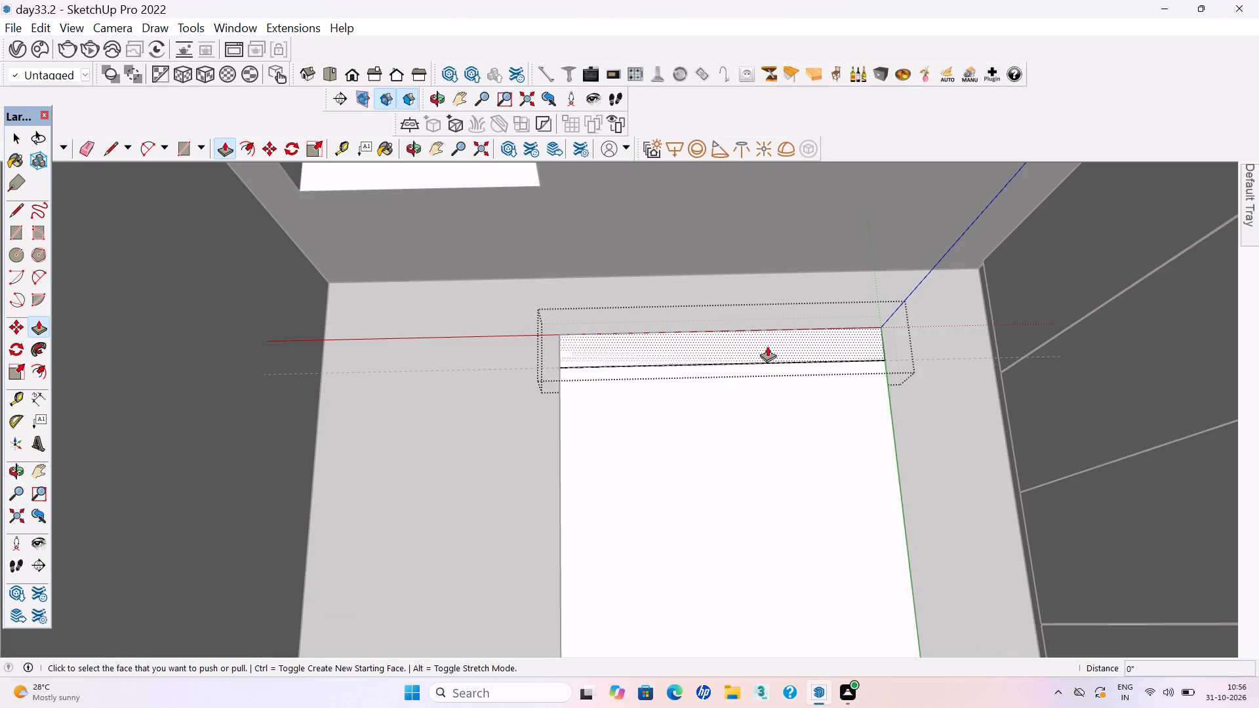
pyautogui.click(767, 345)
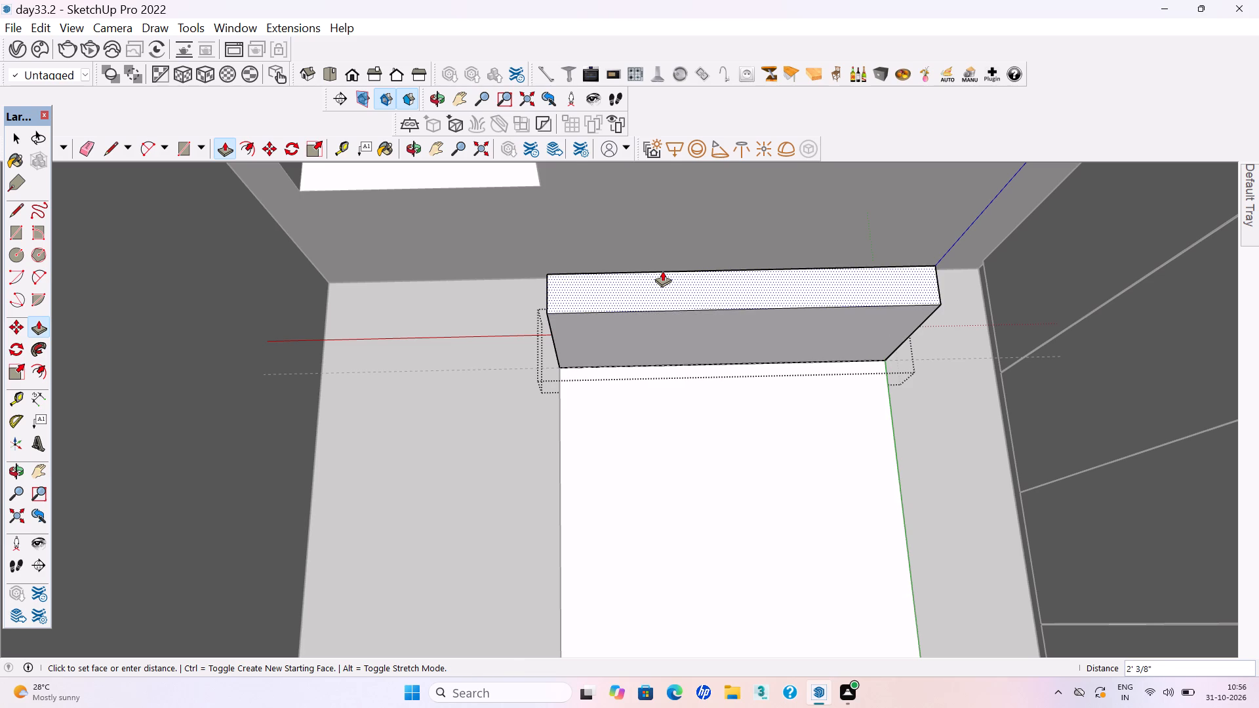
pyautogui.click(662, 271)
pyautogui.press('space')
pyautogui.scroll(-20, 555, 454)
pyautogui.scroll(-1, 555, 454)
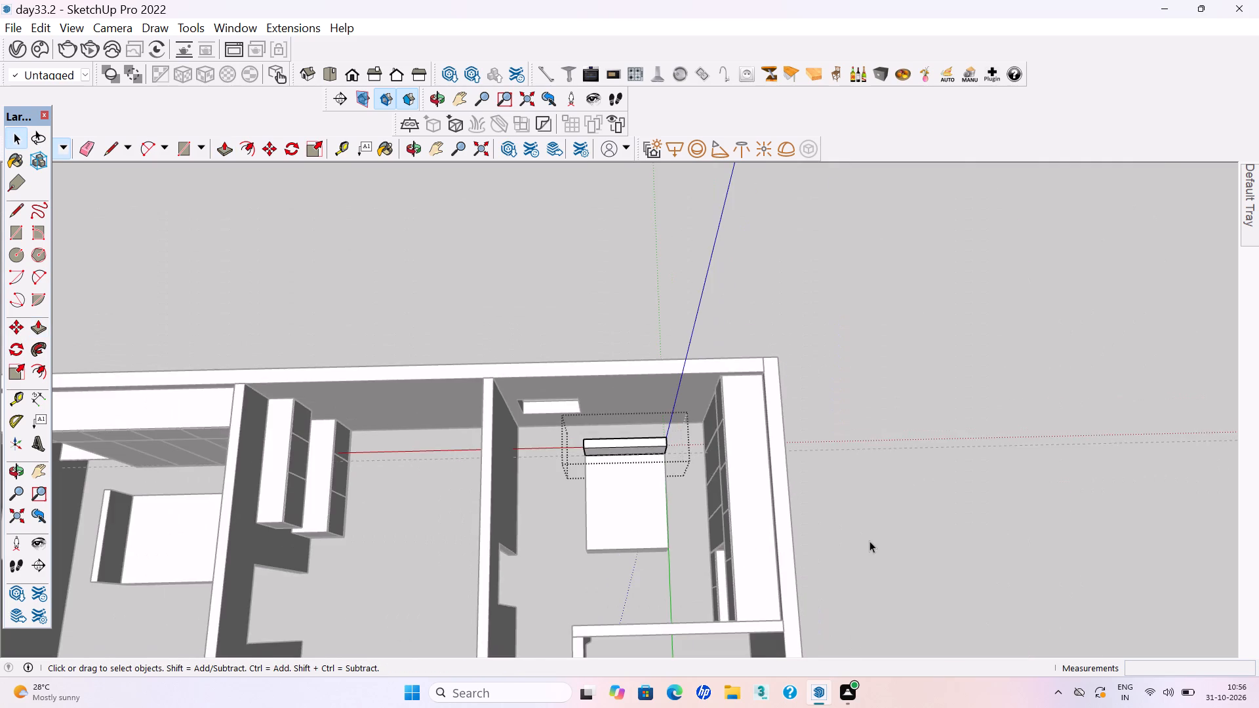
pyautogui.click(869, 541)
pyautogui.hotkey('ctrl', 's')
pyautogui.hotkey('ctrl', 's')
pyautogui.hotkey('ctrl', 's')
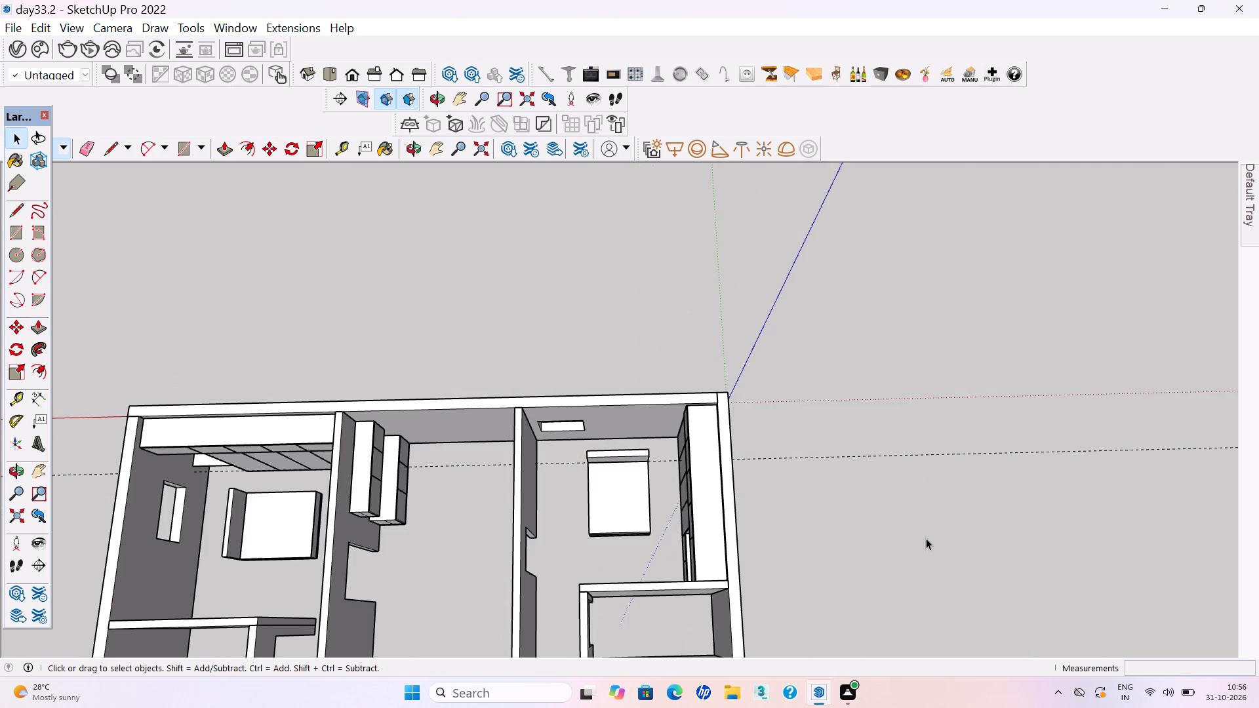
# Delete the guide line that runs across the second bed beside its headboard.
pyautogui.moveTo(1008, 536); pyautogui.dragTo(963, 414)
pyautogui.press('Delete')
# Examine the whole house plan from above, including the beds in both furnished bedrooms.
pyautogui.scroll(-5, 669, 503)
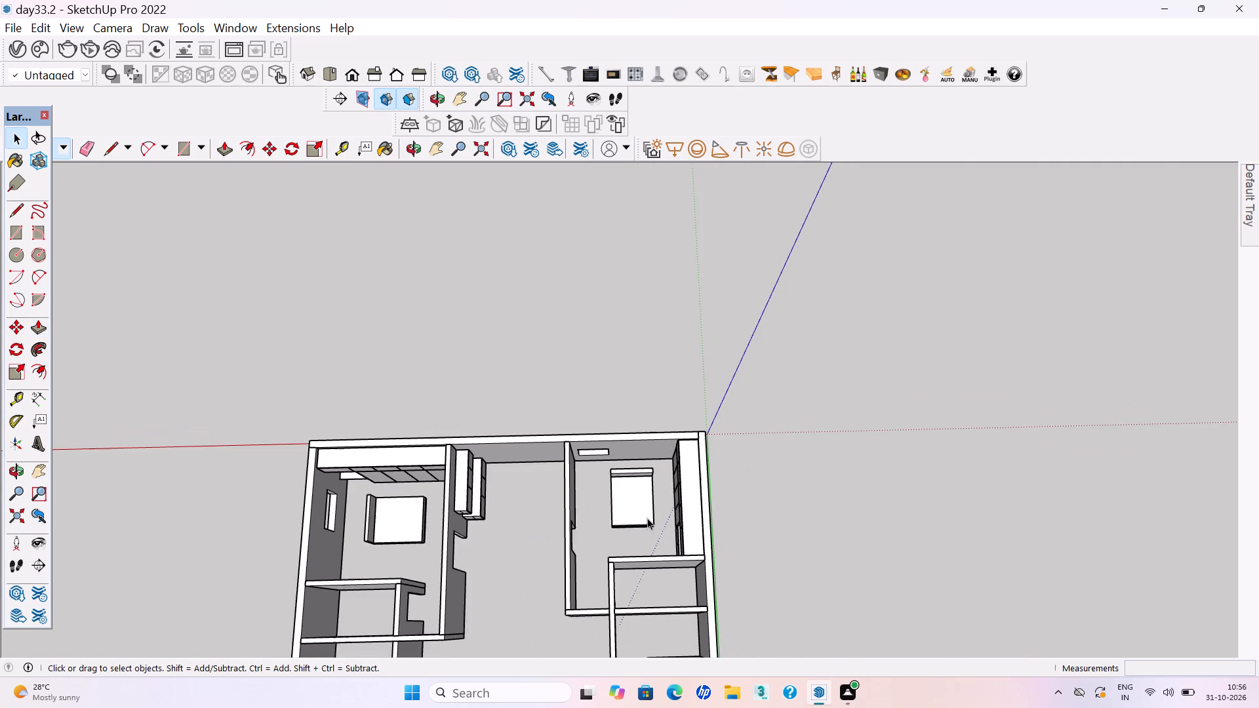
pyautogui.moveTo(576, 551); pyautogui.dragTo(623, 452, button='middle')
pyautogui.scroll(-10, 644, 414)
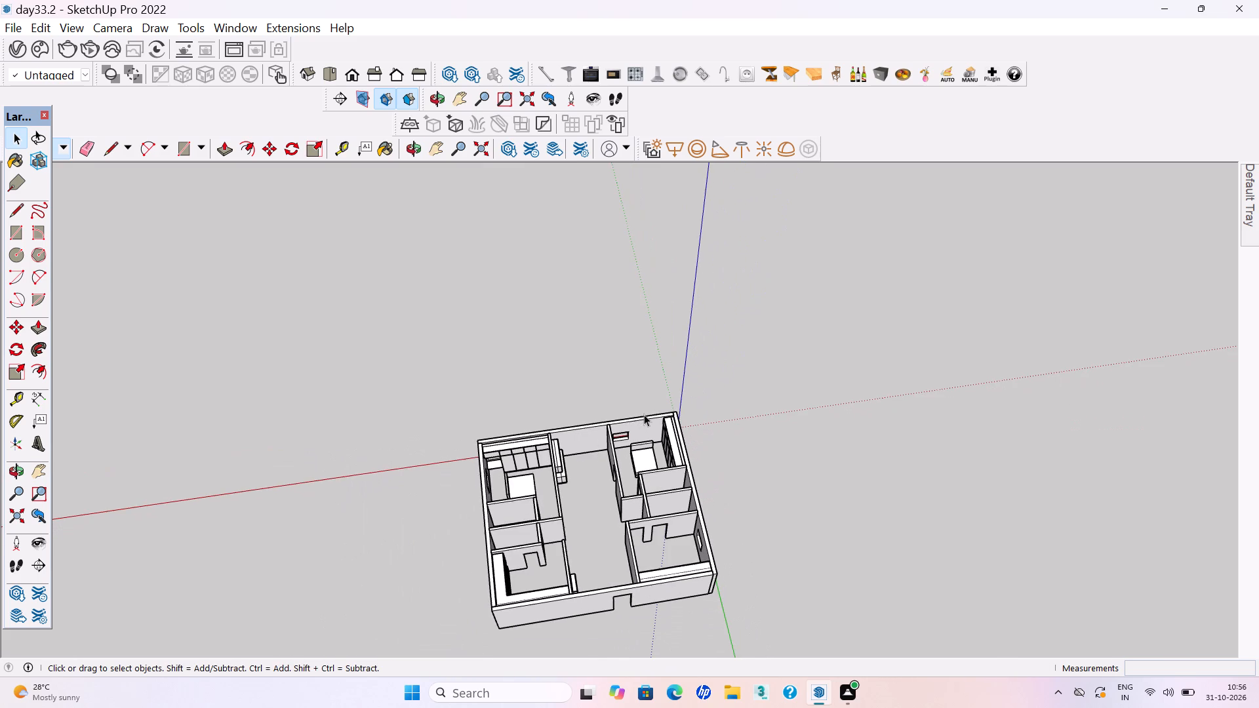
pyautogui.scroll(-4, 475, 435)
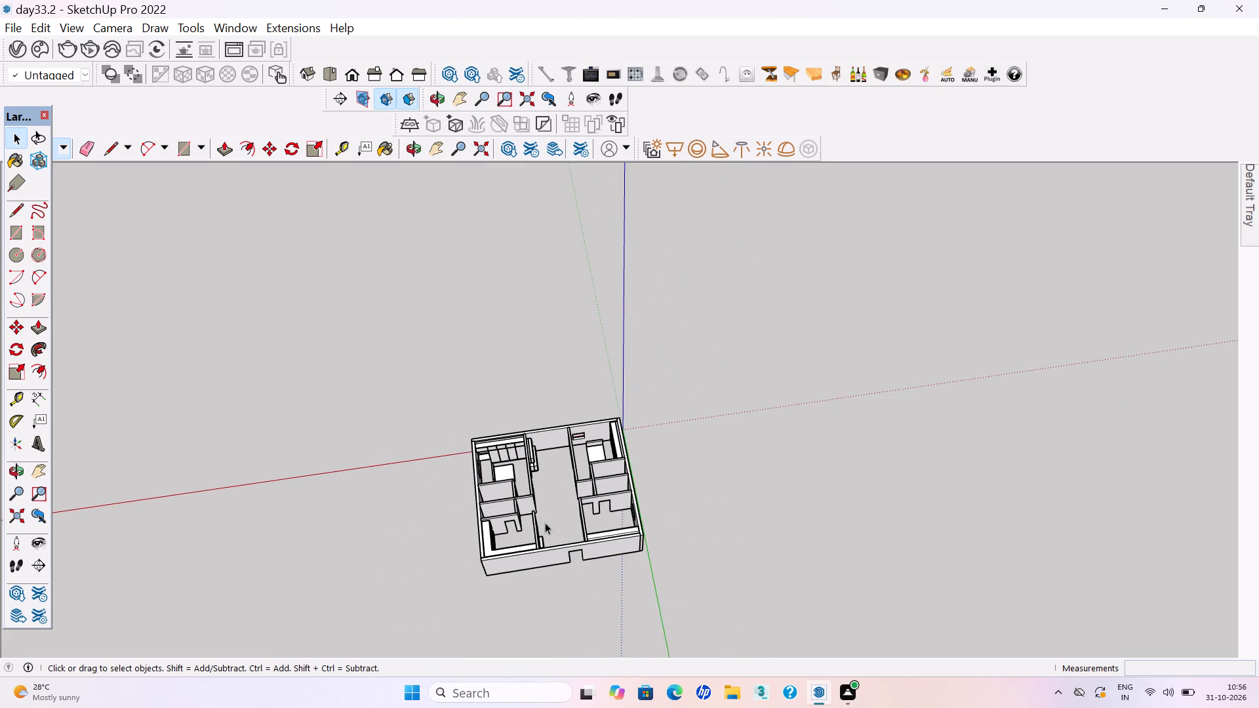
pyautogui.moveTo(545, 522); pyautogui.dragTo(490, 599, button='middle')
pyautogui.scroll(13, 501, 517)
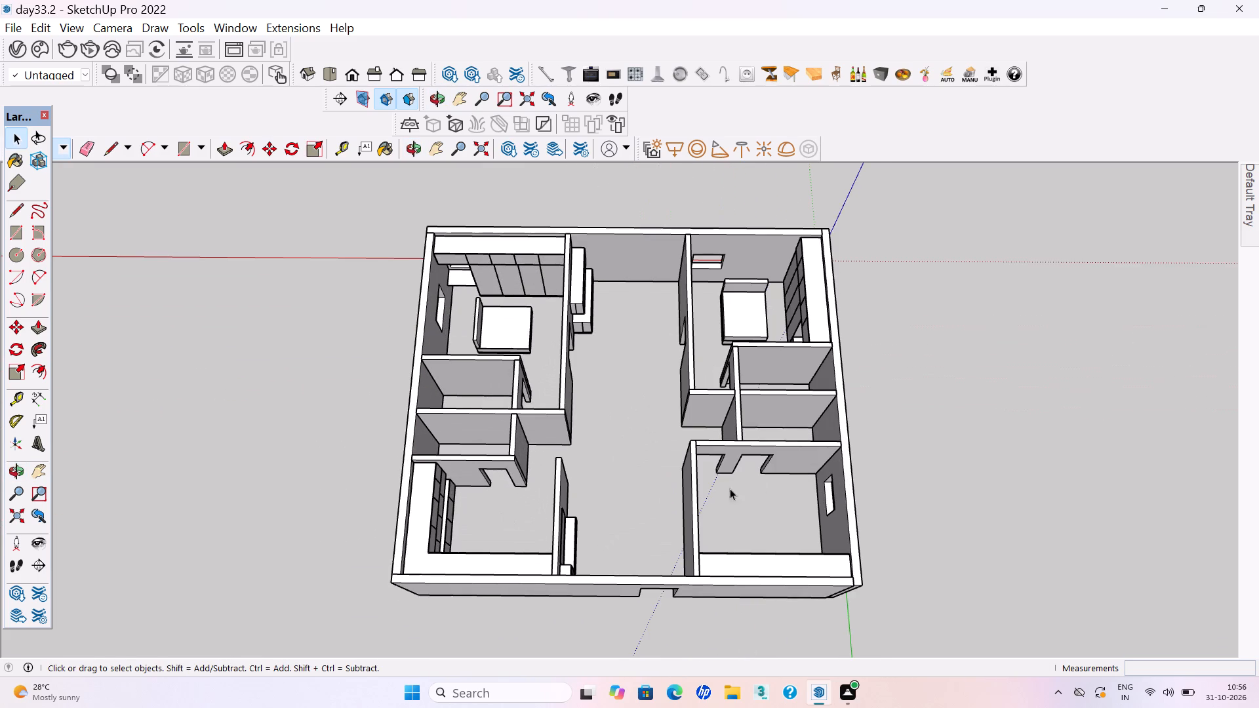
pyautogui.scroll(1, 791, 654)
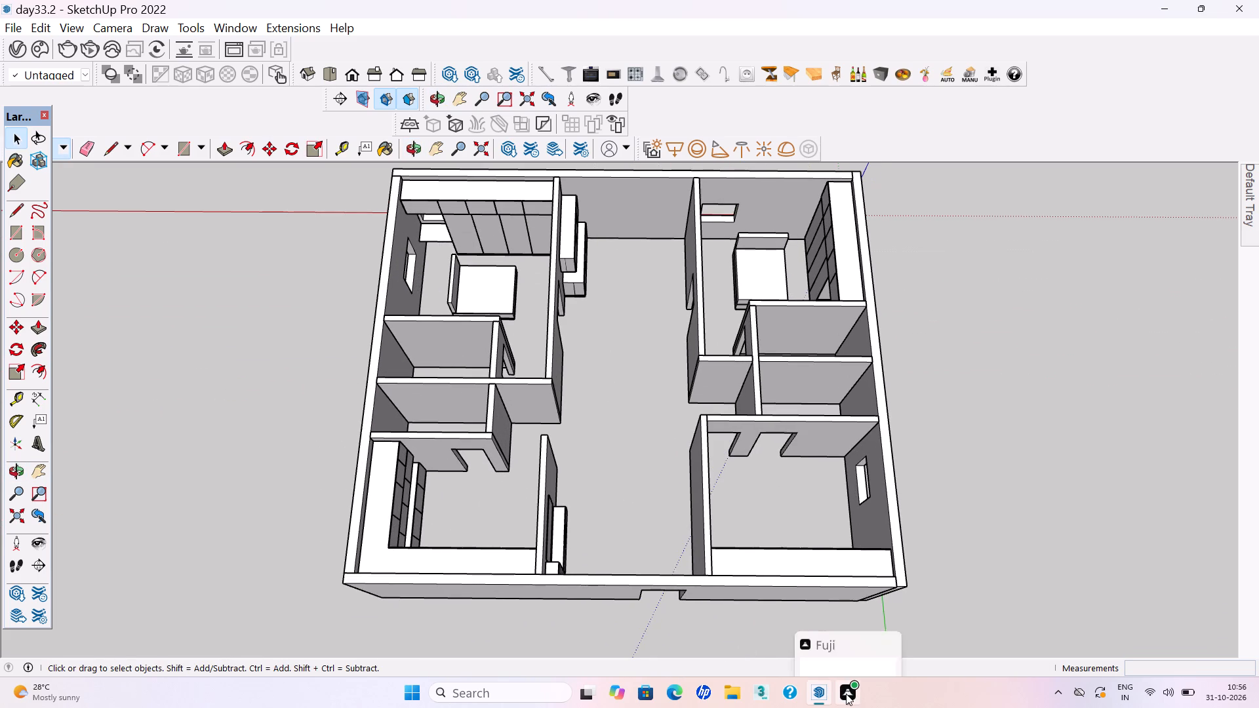
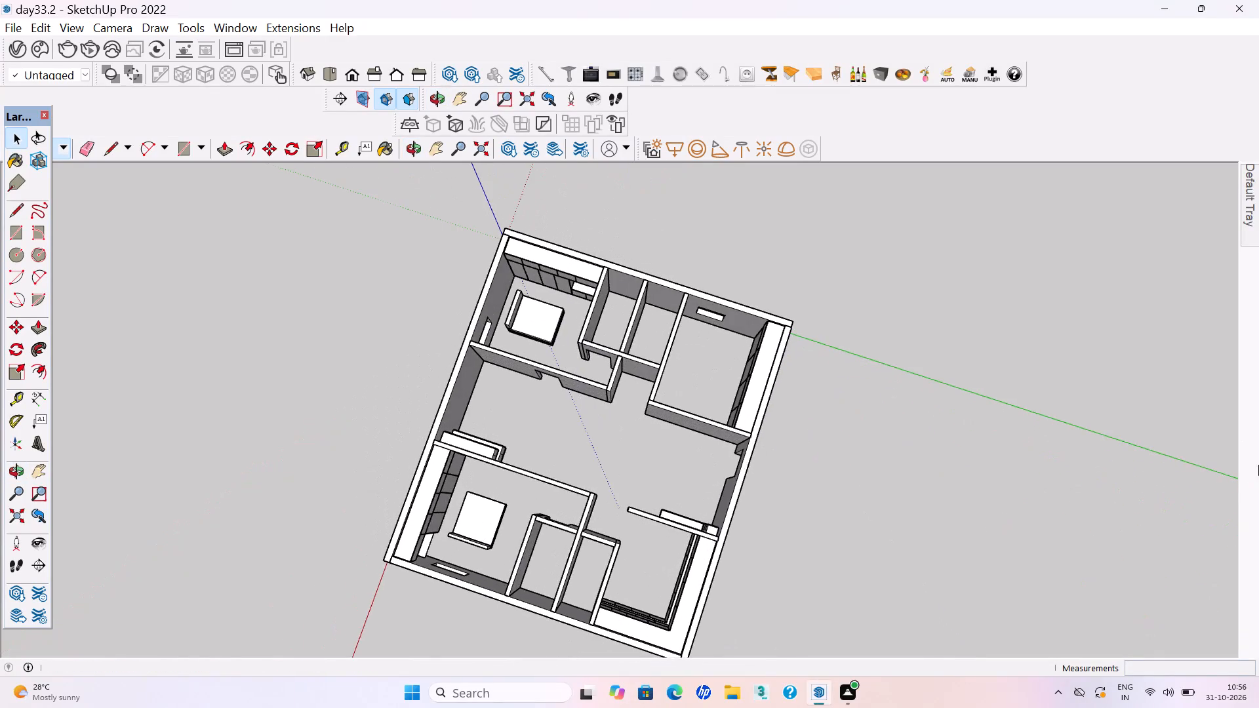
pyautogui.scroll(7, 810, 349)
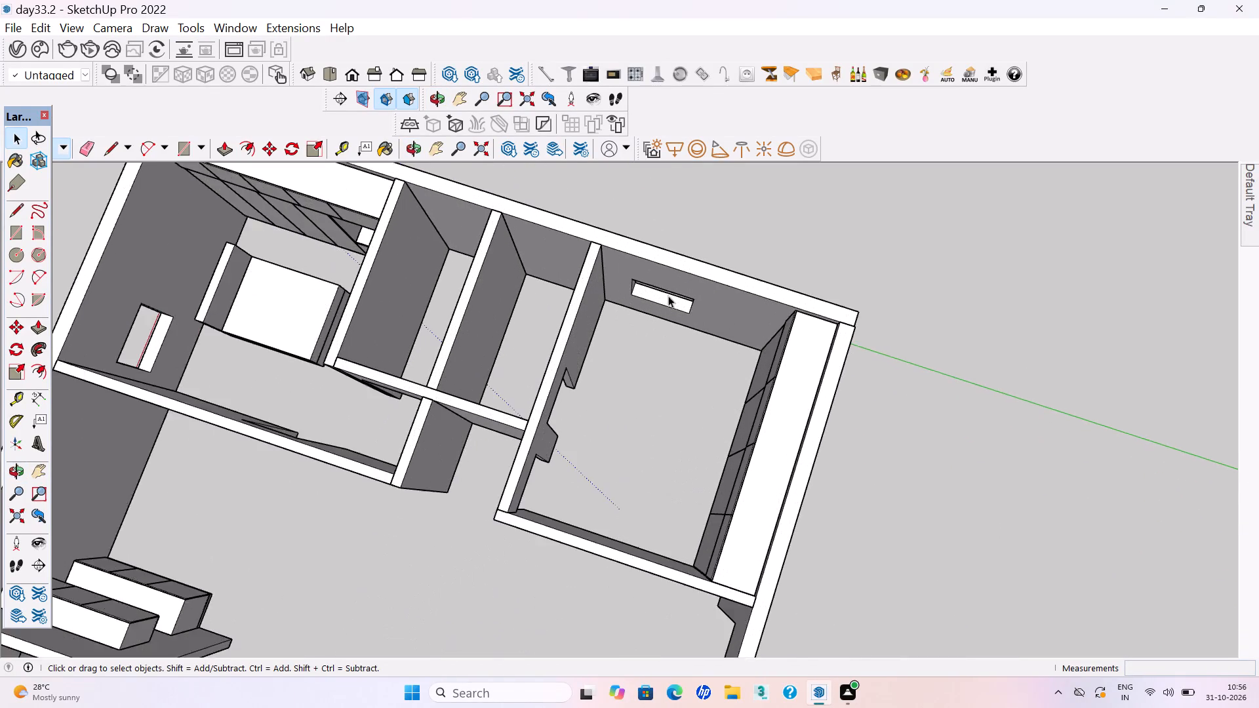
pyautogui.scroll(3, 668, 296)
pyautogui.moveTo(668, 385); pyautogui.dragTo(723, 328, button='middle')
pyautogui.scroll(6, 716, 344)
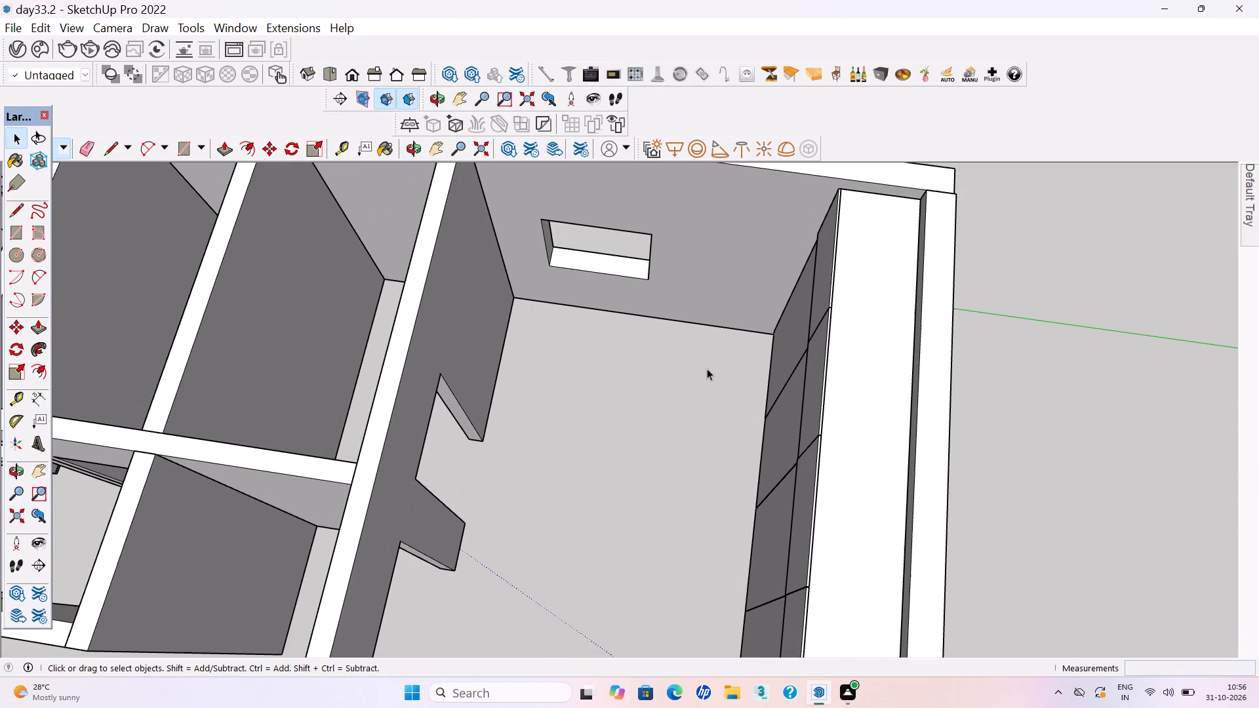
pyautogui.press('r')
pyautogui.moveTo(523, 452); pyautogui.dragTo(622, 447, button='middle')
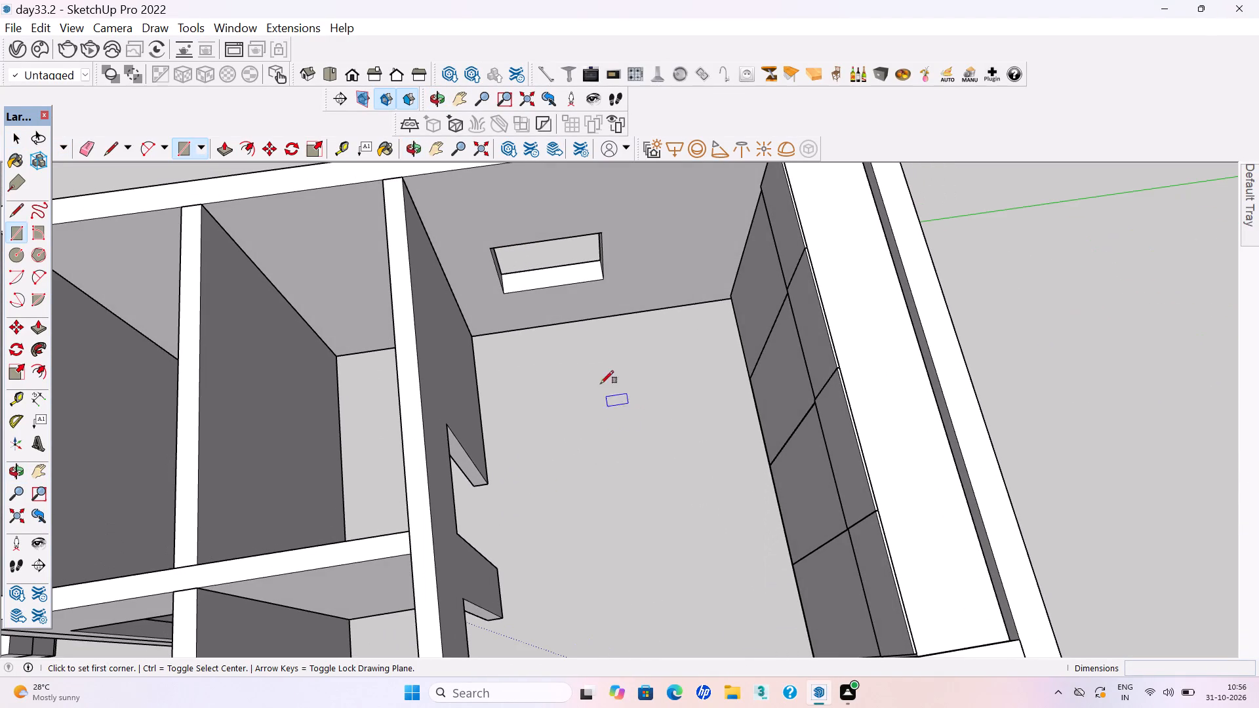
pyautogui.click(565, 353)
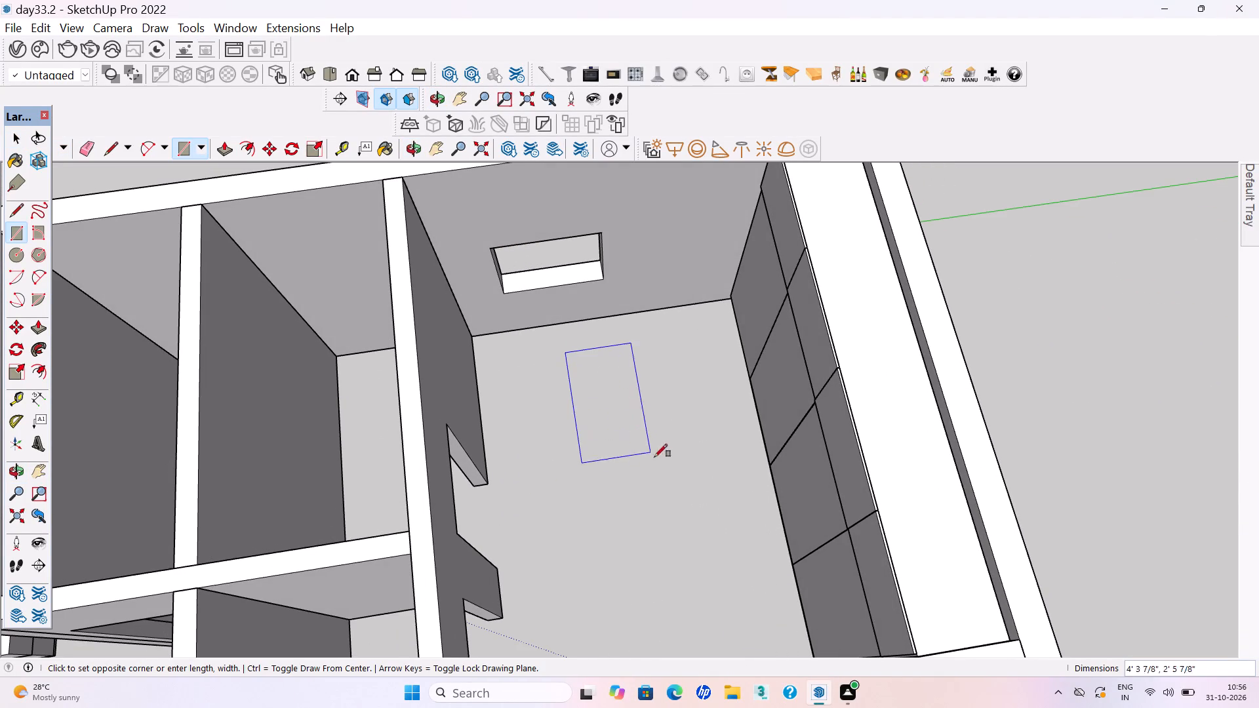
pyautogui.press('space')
# Draw a rectangle about 5'4" by 4'5" on the third bedroom's floor, below the window, and group it as the bed base.
pyautogui.moveTo(694, 544); pyautogui.dragTo(662, 542, button='middle')
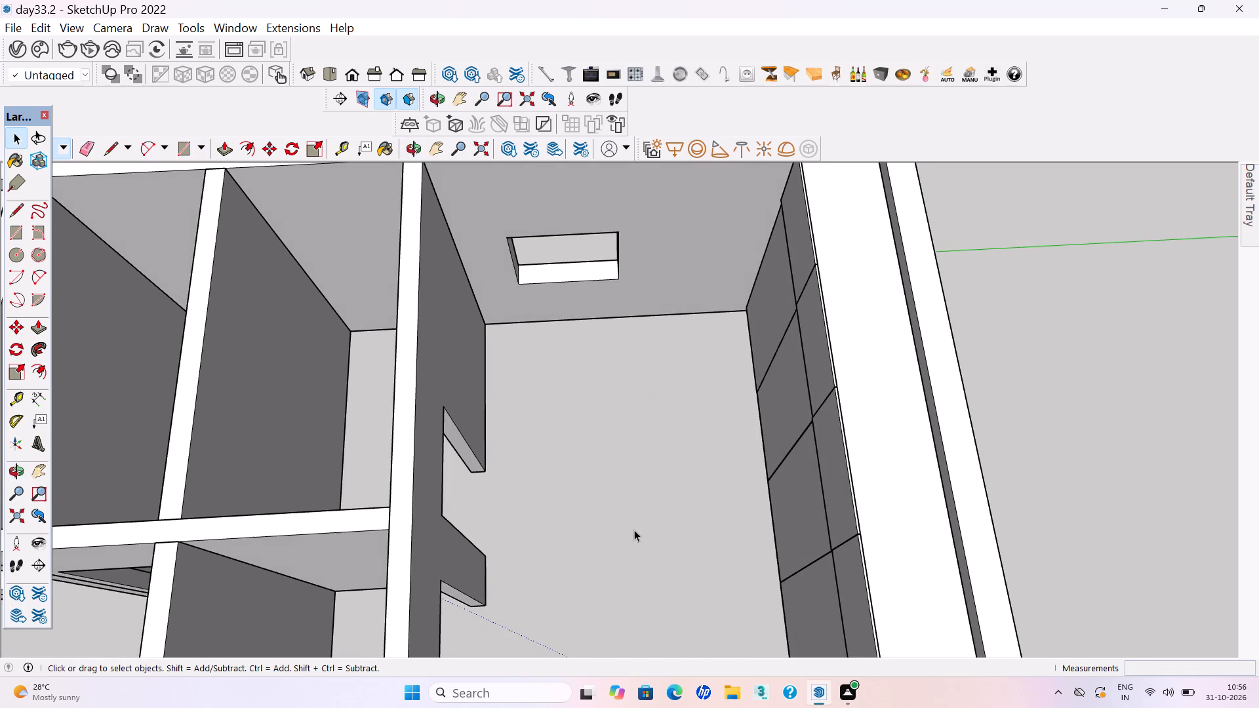
pyautogui.press('r')
pyautogui.click(553, 354)
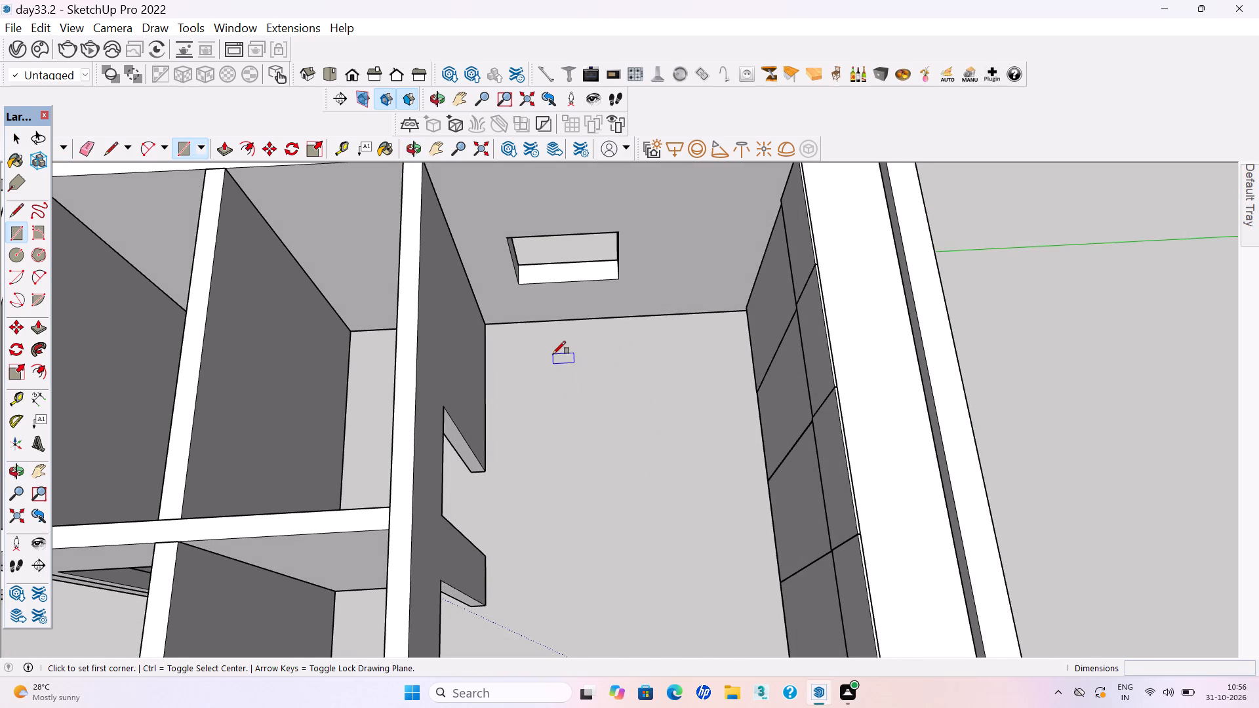
pyautogui.click(683, 487)
pyautogui.press('space')
pyautogui.click(623, 464)
pyautogui.click(623, 464)
pyautogui.rightClick(622, 464)
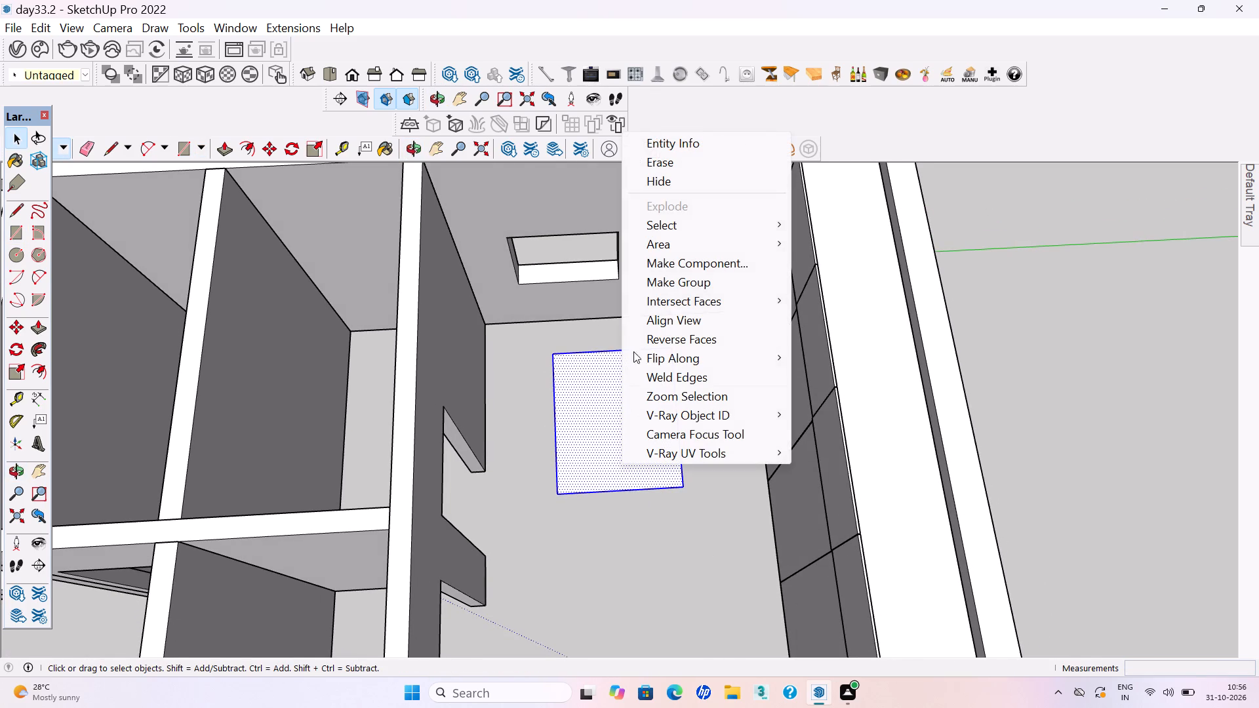
pyautogui.click(671, 282)
# Extrude the grouped rectangle upward 1" to form the third bed's base, and save the model.
pyautogui.doubleClick(654, 463)
pyautogui.press('p')
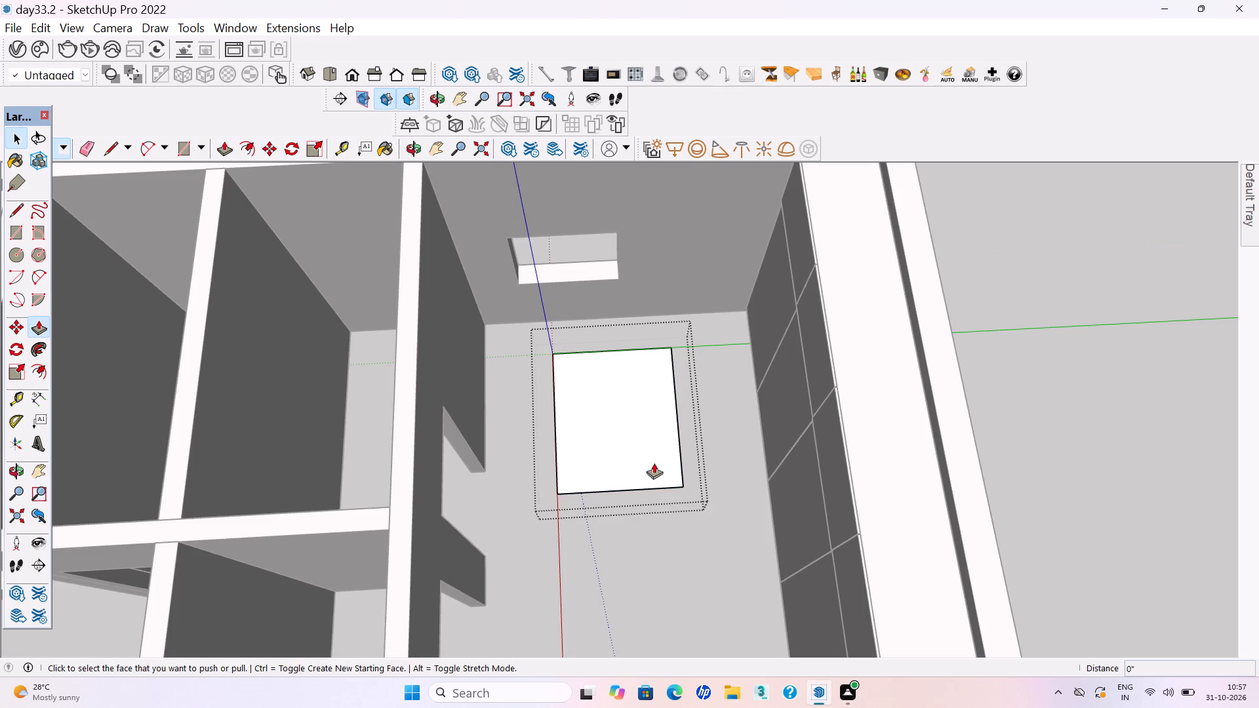
pyautogui.click(654, 463)
pyautogui.write('1"')
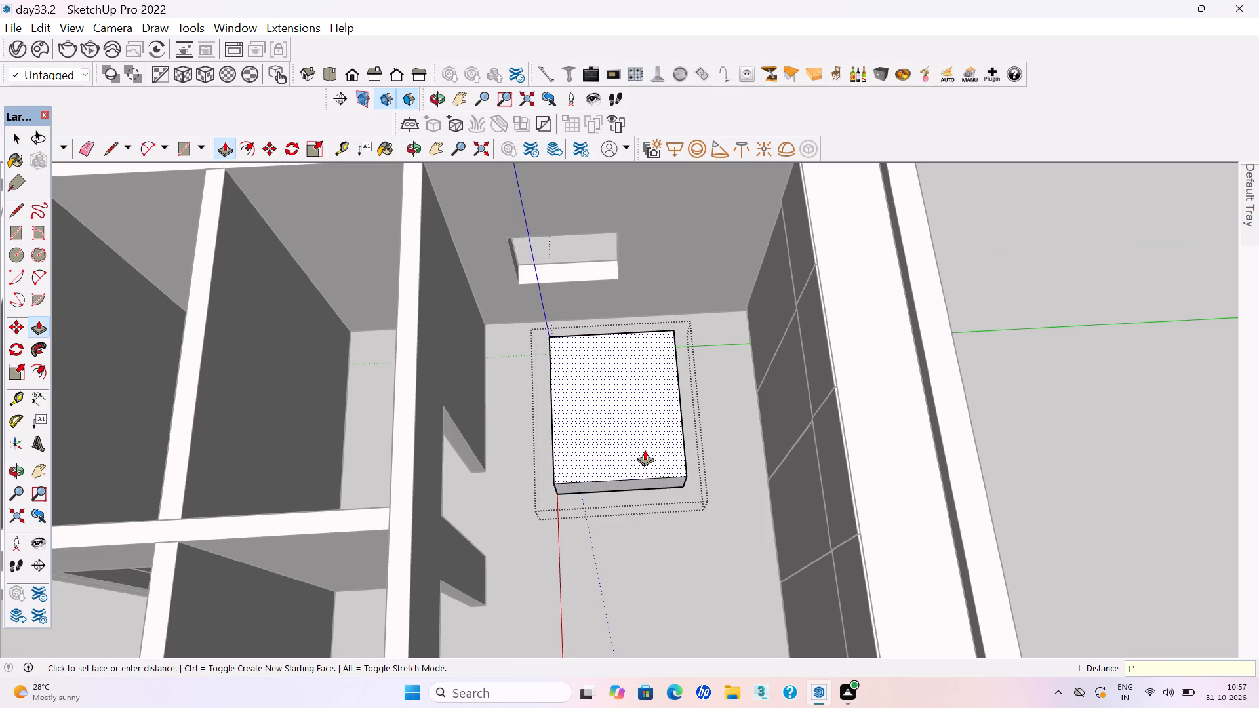
pyautogui.press('Return')
pyautogui.press('space')
pyautogui.click(635, 555)
pyautogui.hotkey('ctrl', 's')
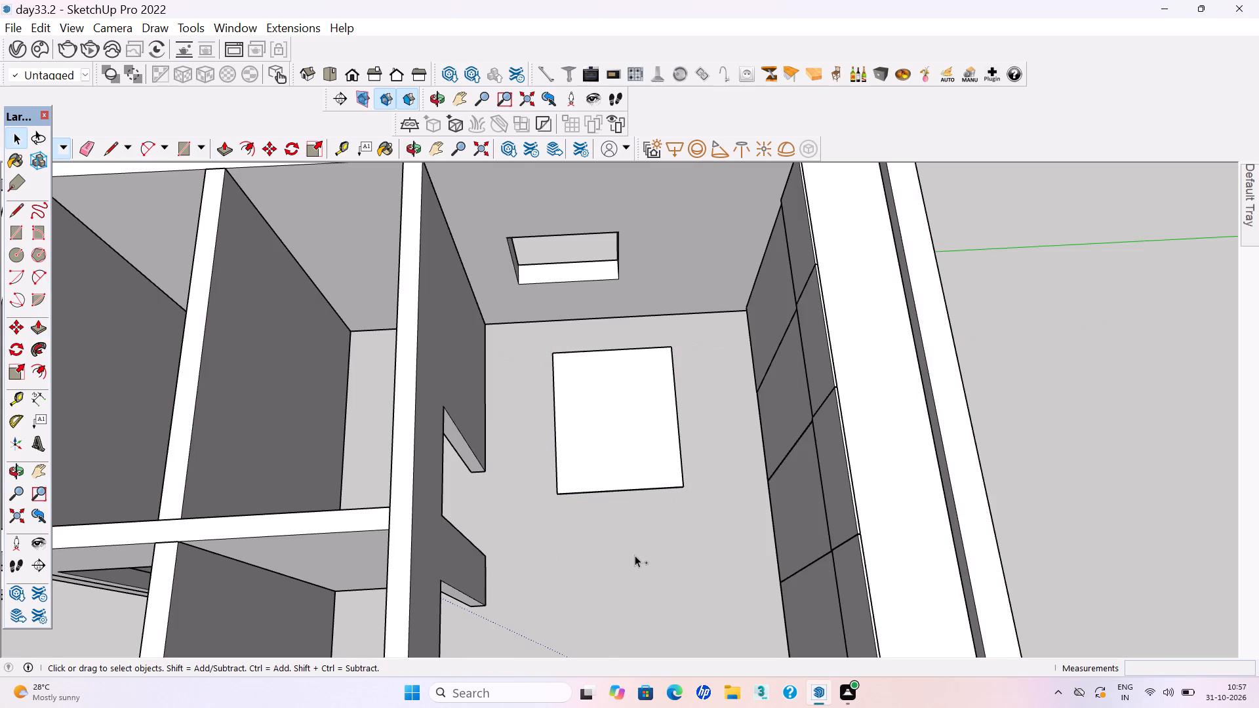
pyautogui.hotkey('ctrl', 's')
# Draw a rectangle covering the whole top of the third bed's base and make it a group.
pyautogui.press('r')
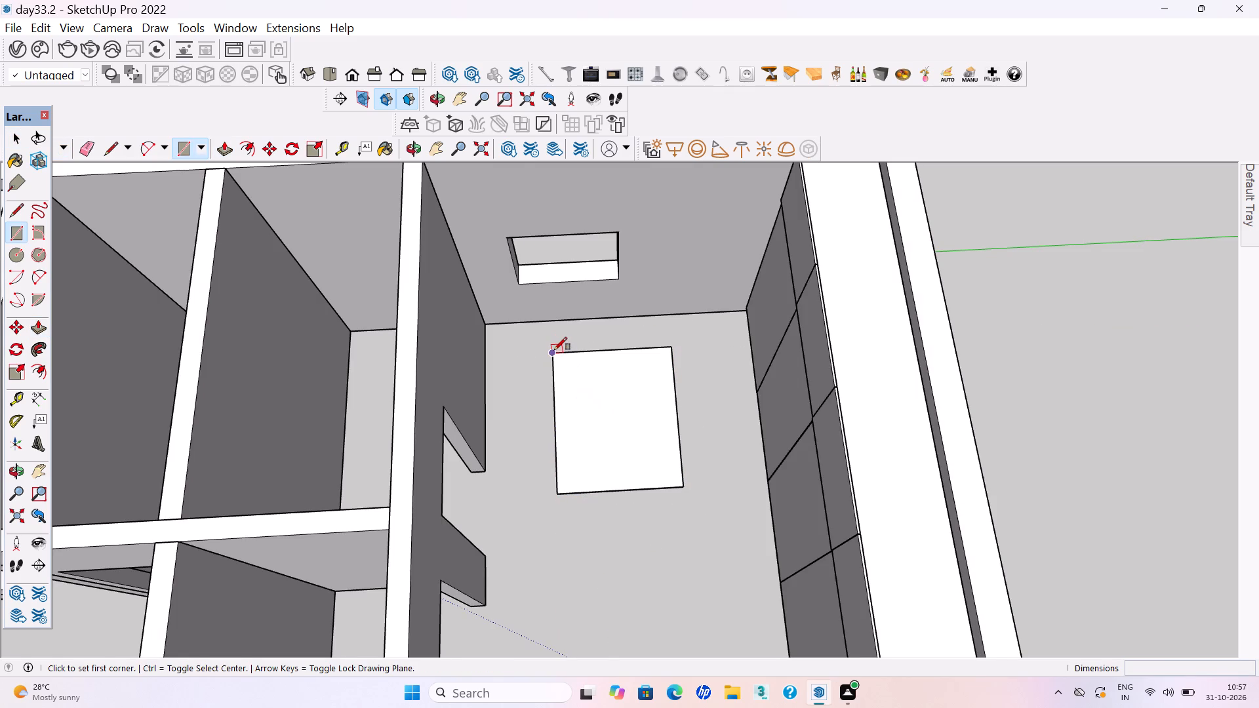
pyautogui.click(554, 350)
pyautogui.click(682, 486)
pyautogui.press('space')
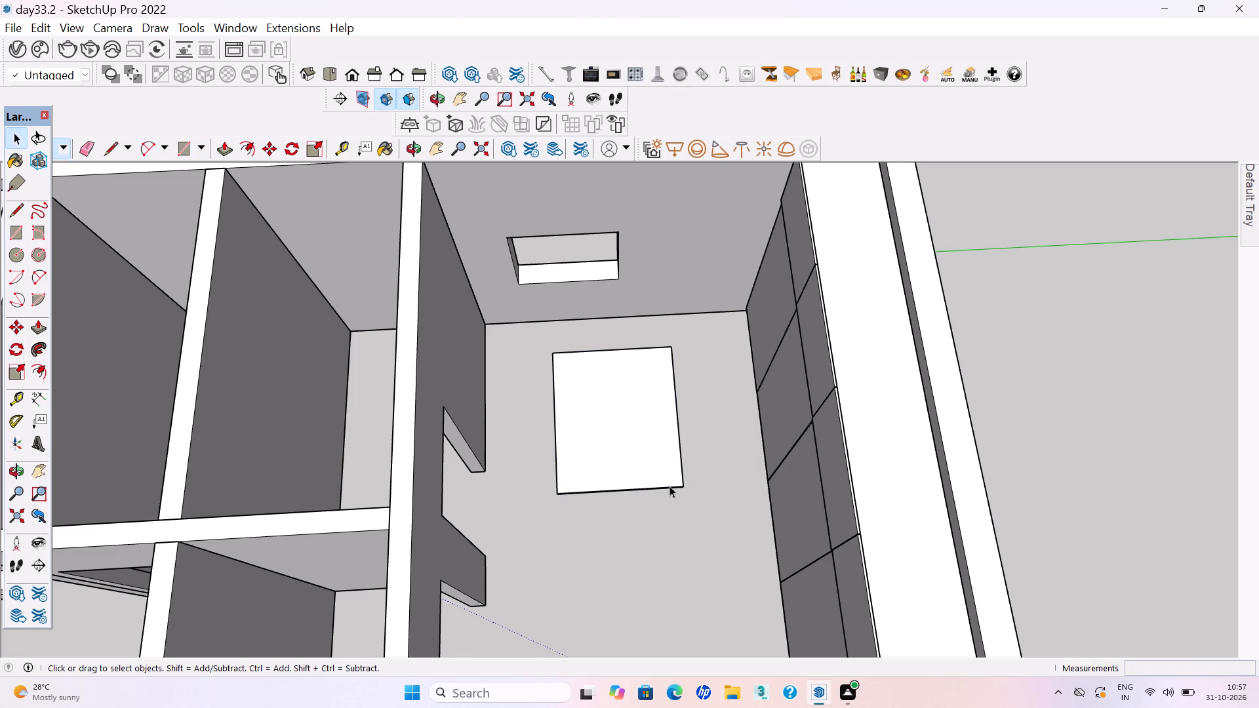
pyautogui.click(618, 474)
pyautogui.click(618, 474)
pyautogui.rightClick(618, 474)
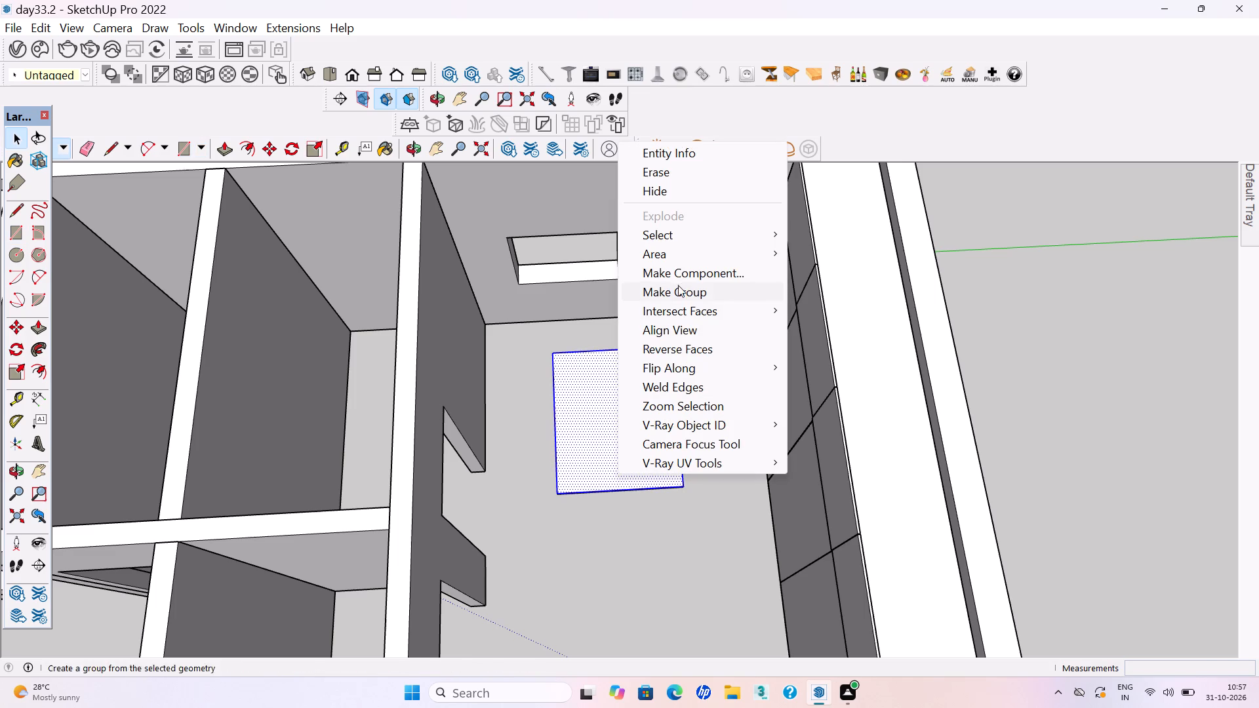
pyautogui.click(673, 292)
# Extrude the grouped rectangle on the base upward 1' to form the third bed's body, and save the model.
pyautogui.click(650, 465)
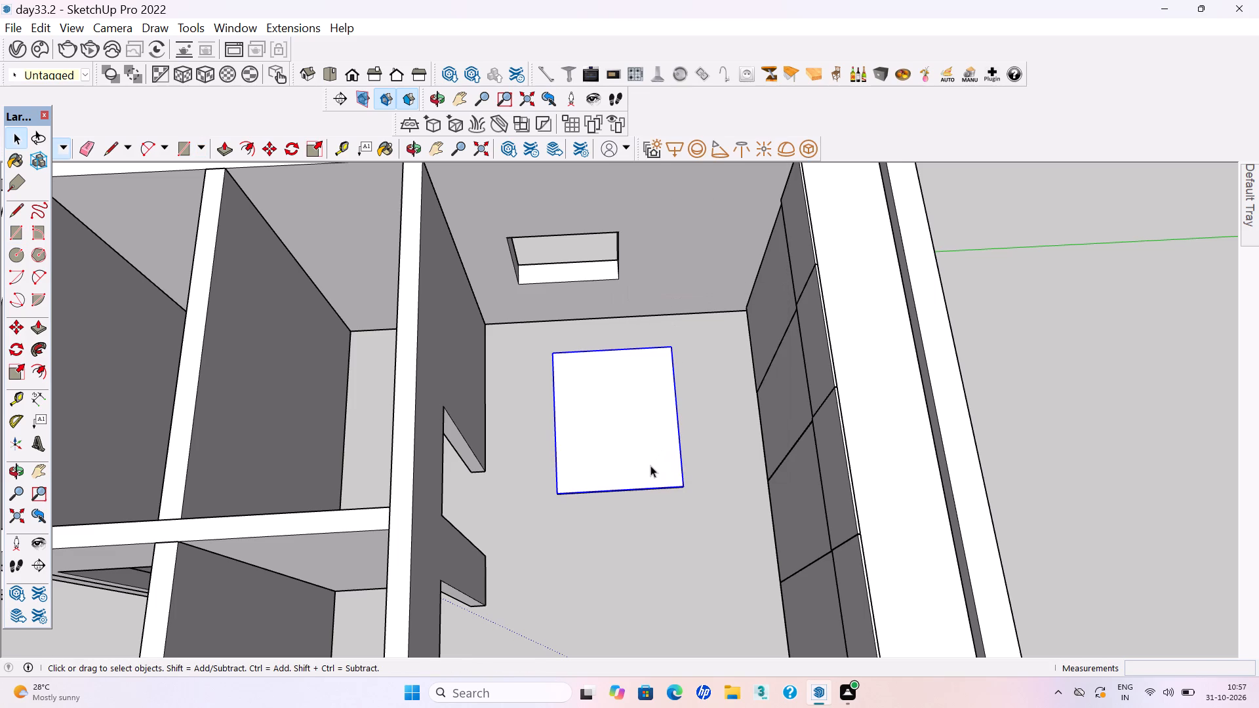
pyautogui.doubleClick(650, 465)
pyautogui.click(648, 467)
pyautogui.press('p')
pyautogui.click(648, 467)
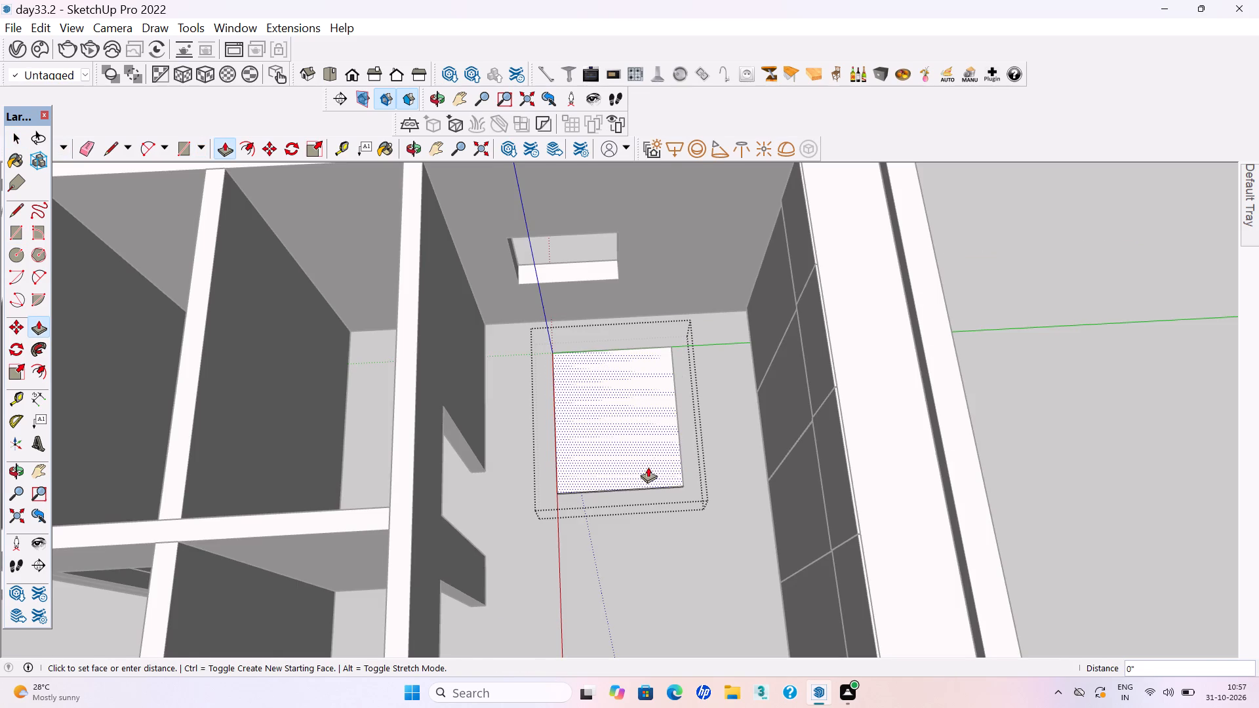
pyautogui.write("1'")
pyautogui.press('Return')
pyautogui.press('space')
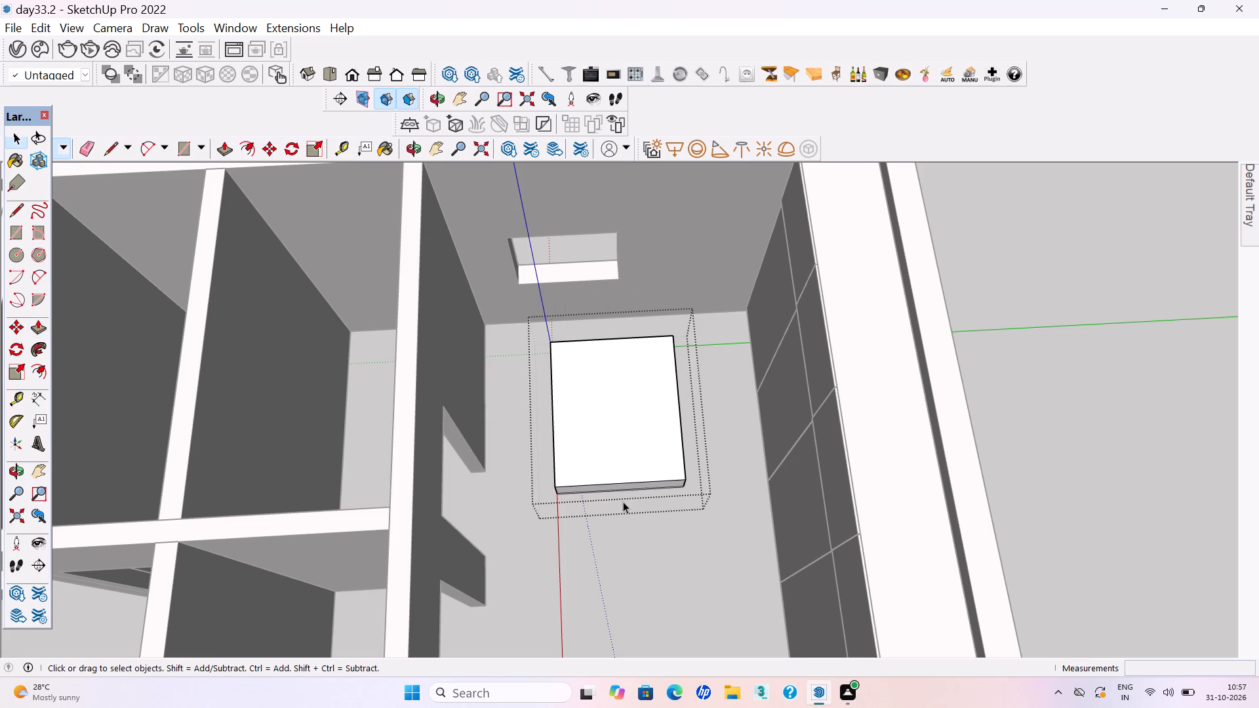
pyautogui.click(622, 541)
pyautogui.hotkey('ctrl', 's')
pyautogui.hotkey('ctrl', 's')
# Draw a rectangle covering the whole top of the third bed's body and make it a group.
pyautogui.press('r')
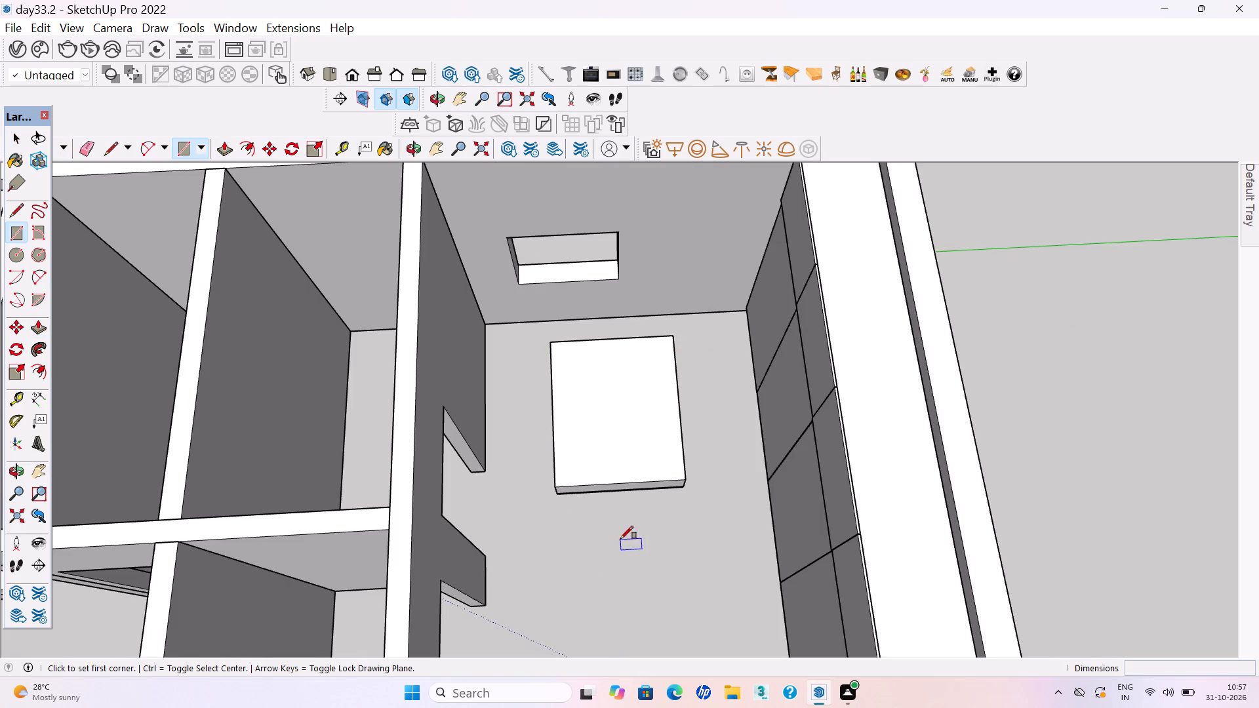
pyautogui.click(555, 342)
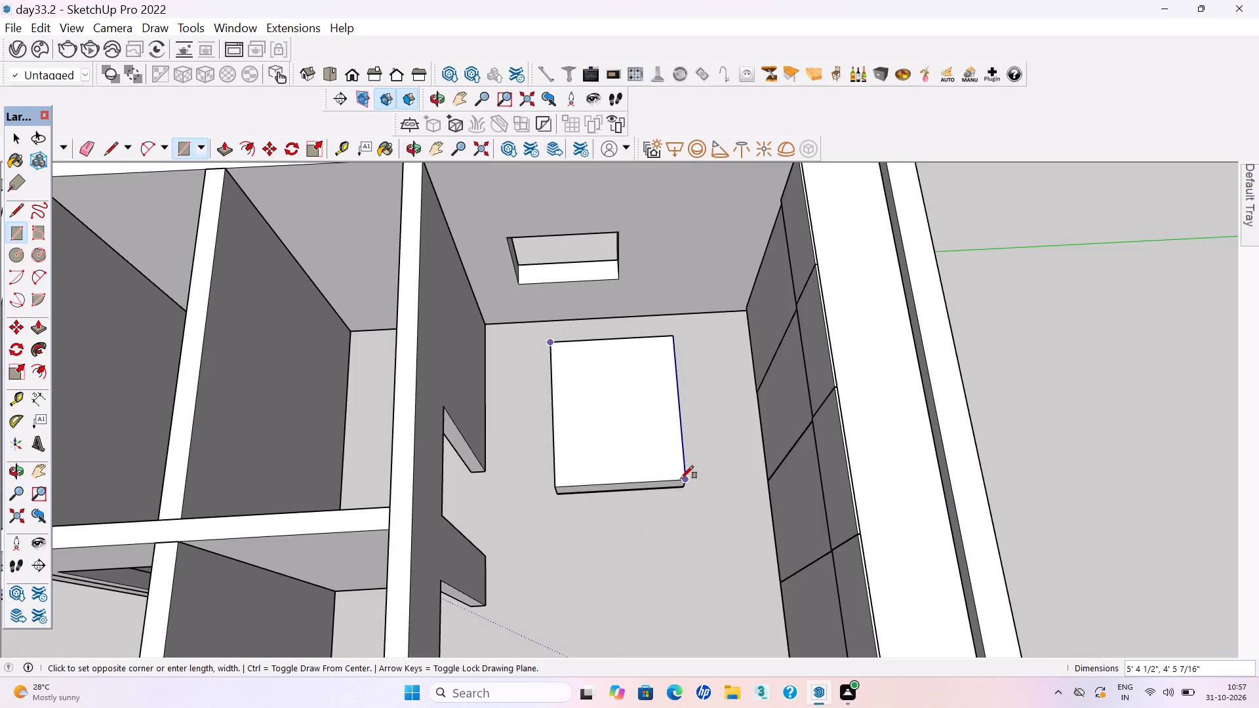
pyautogui.click(682, 480)
pyautogui.press('space')
pyautogui.doubleClick(591, 461)
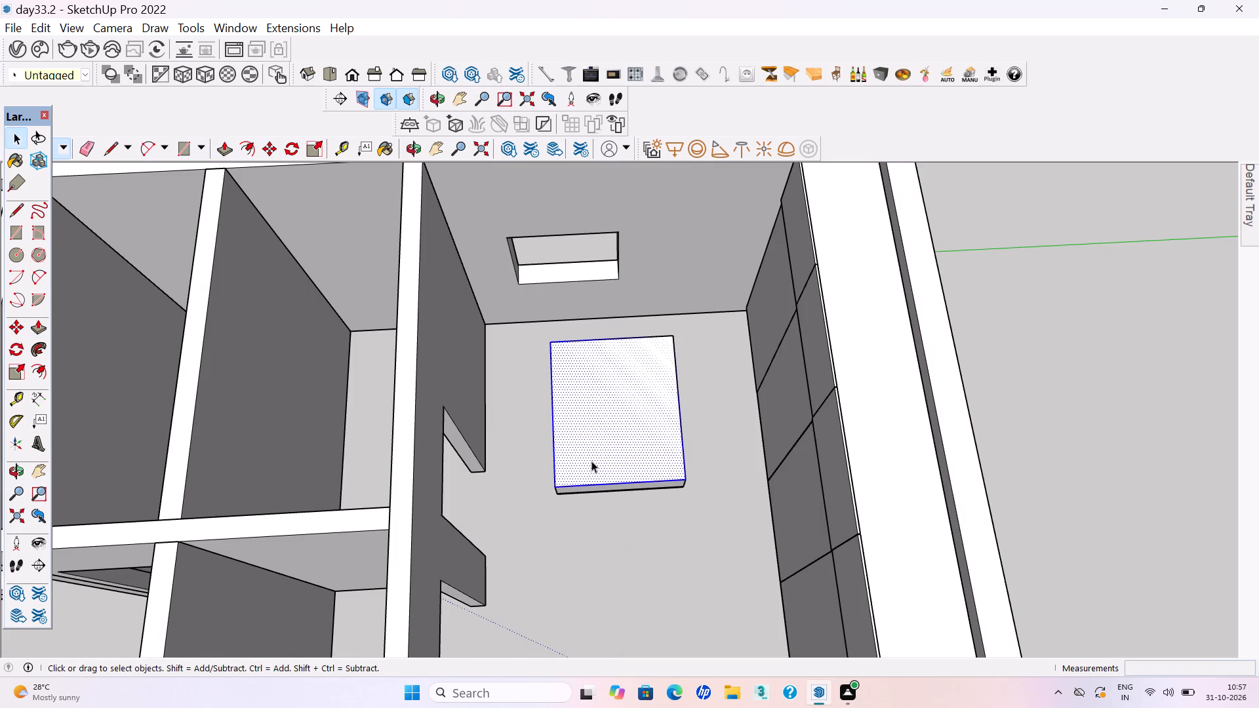
pyautogui.rightClick(591, 460)
pyautogui.click(639, 281)
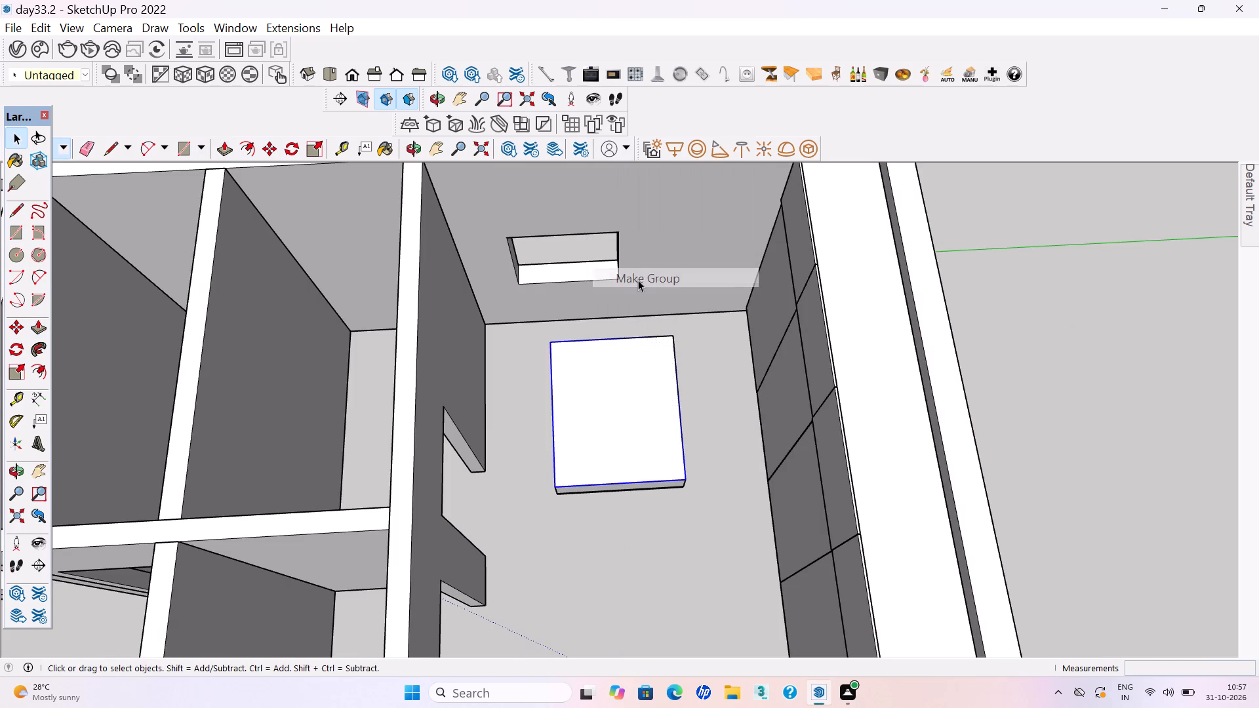
# Extrude the grouped rectangle on the body upward 1" to form the third bed's top layer, and save the model.
pyautogui.doubleClick(637, 457)
pyautogui.press('p')
pyautogui.click(637, 457)
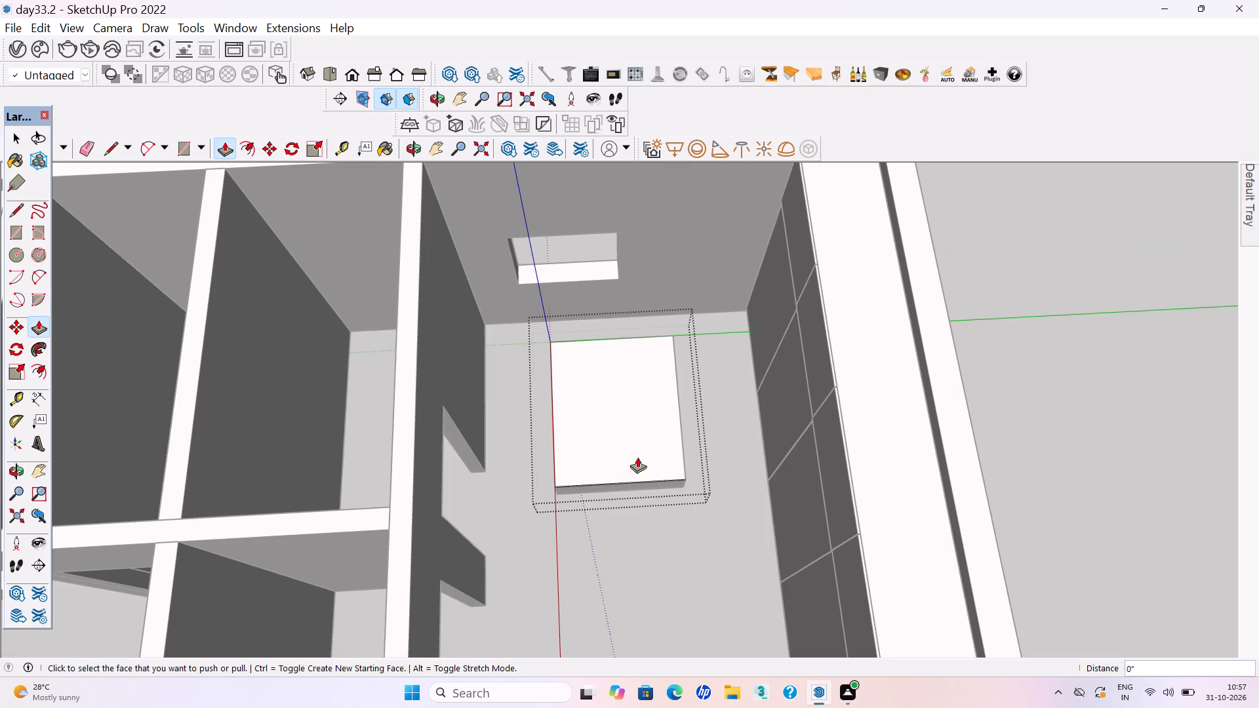
pyautogui.write('1"')
pyautogui.press('Return')
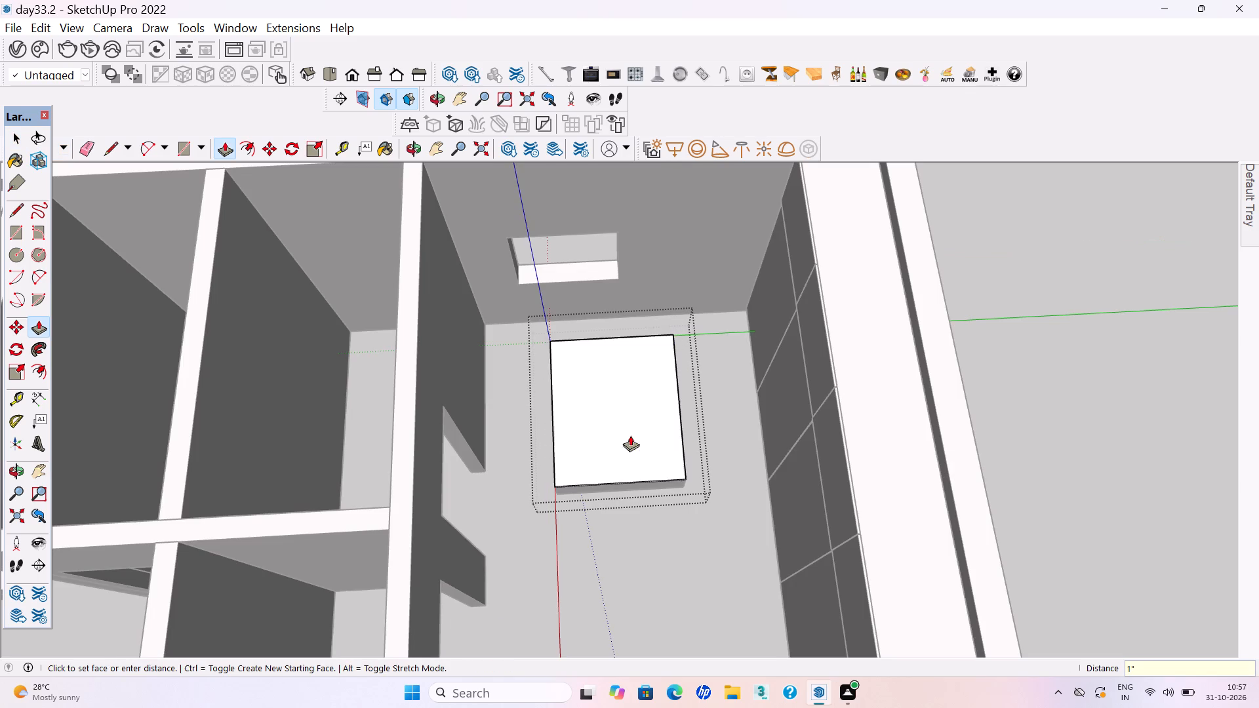
pyautogui.press('space')
pyautogui.click(629, 573)
pyautogui.hotkey('ctrl', 's')
pyautogui.hotkey('ctrl', 's')
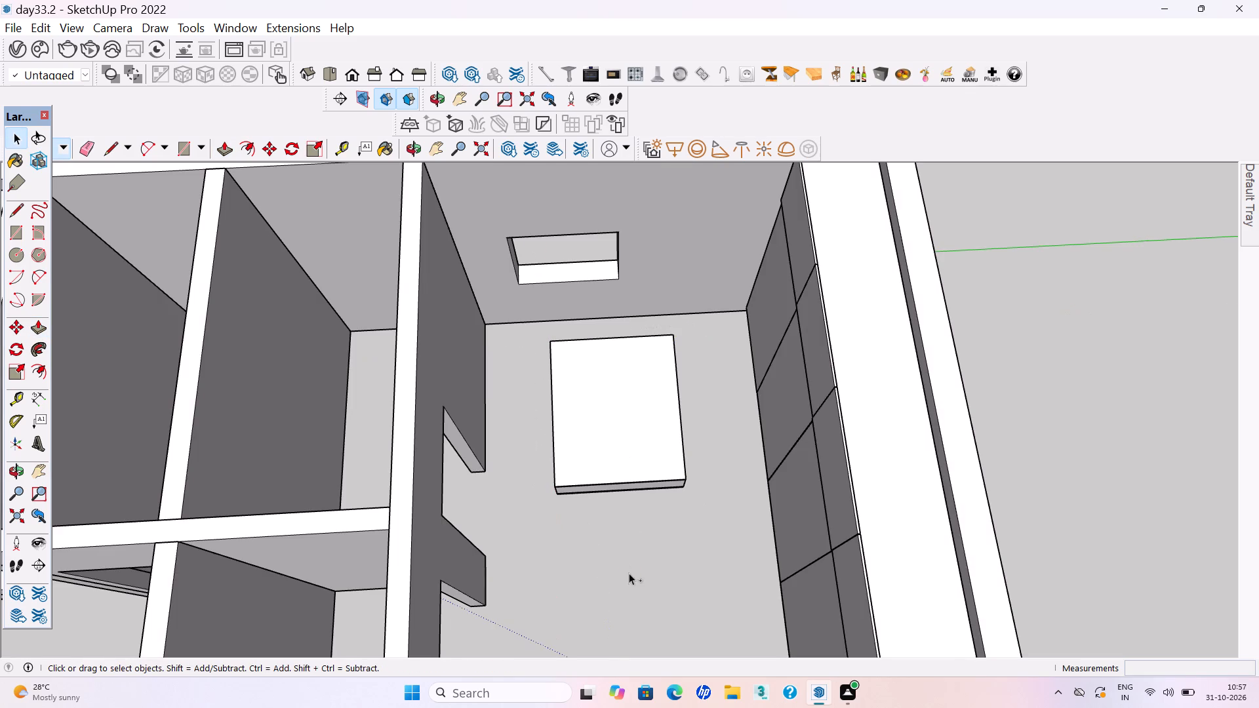
# Place a guide line across the third bed about 6 1/2" in from its window-side edge.
pyautogui.press('t')
pyautogui.click(609, 337)
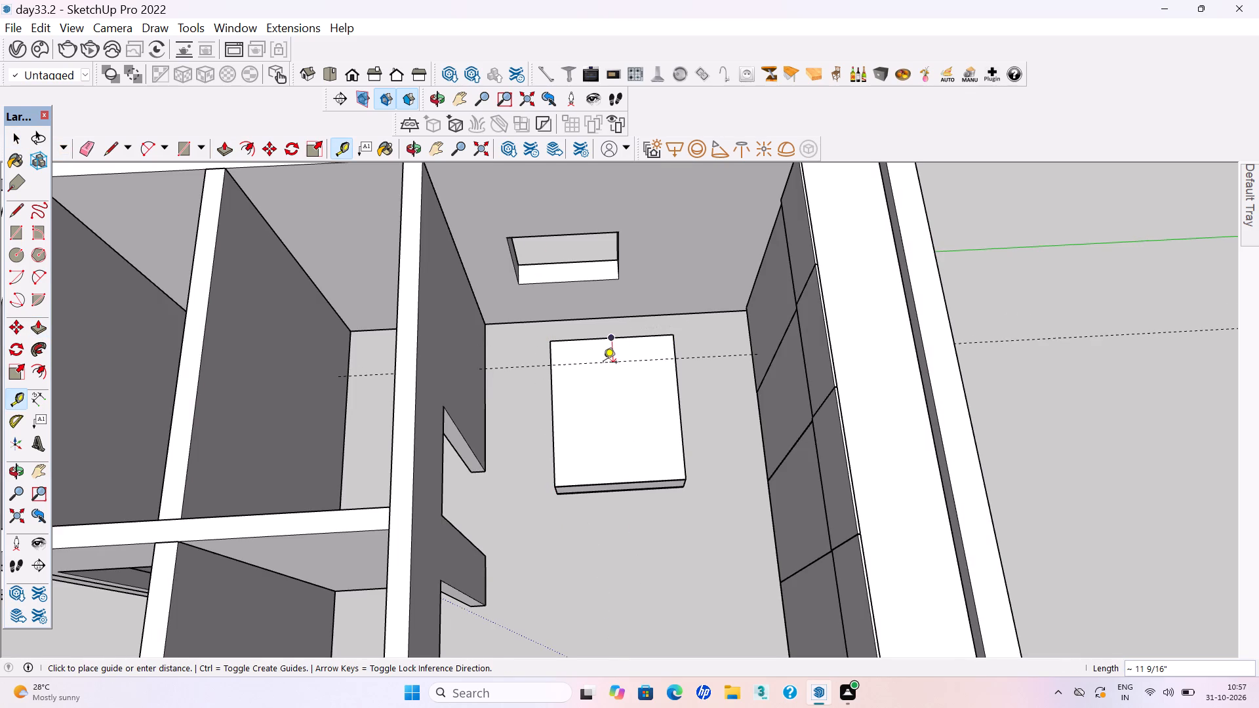
pyautogui.click(607, 352)
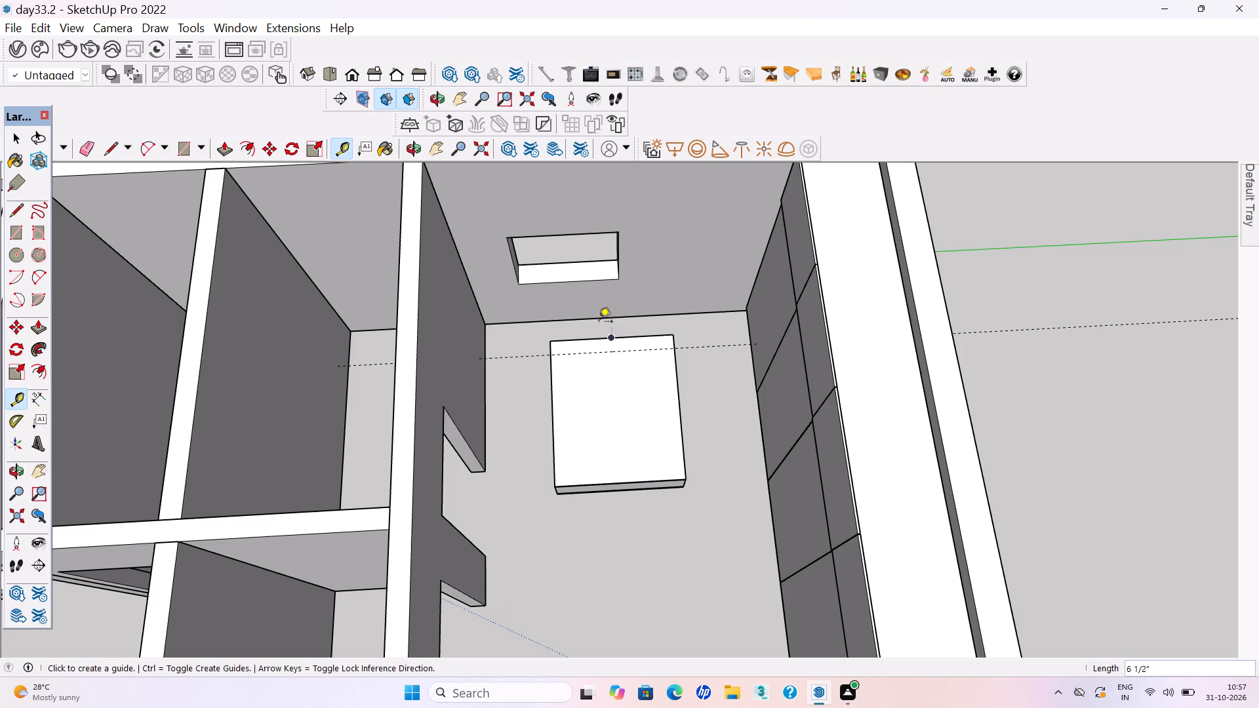
# Draw a strip about 6 1/2" deep across the third bed's full width between its window-side edge and the guide, and group it.
pyautogui.scroll(9, 597, 320)
pyautogui.press('r')
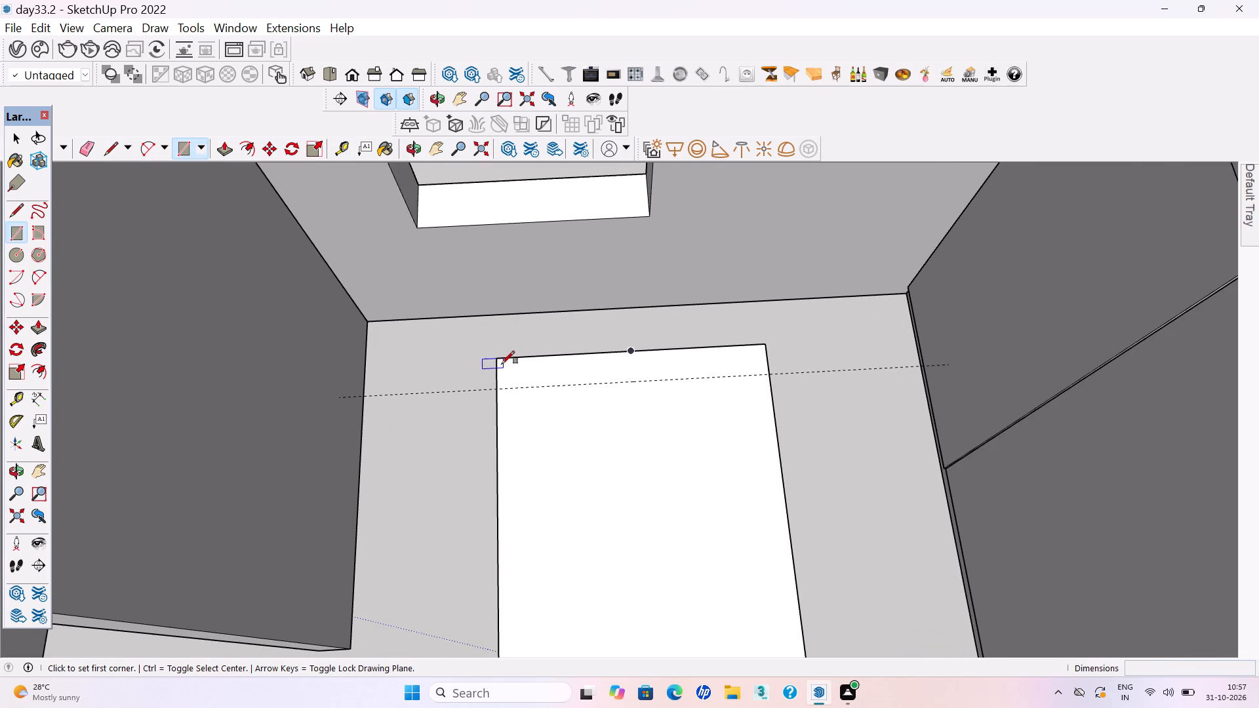
pyautogui.click(495, 361)
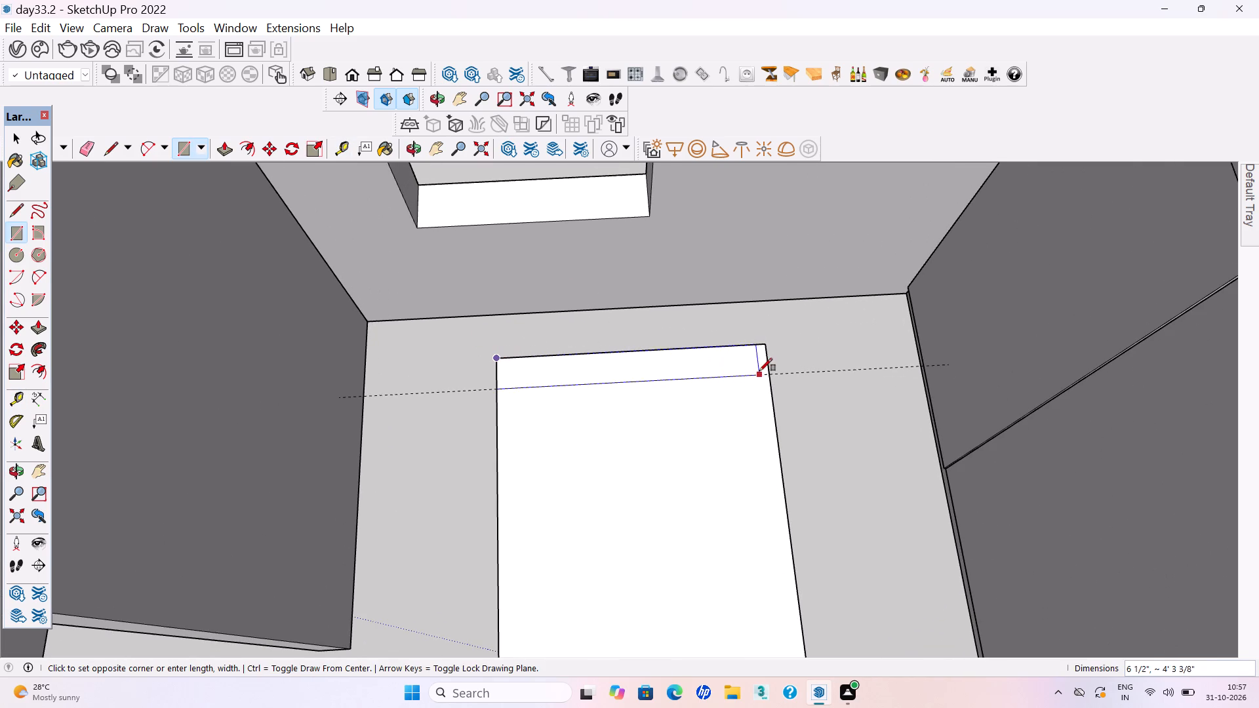
pyautogui.click(767, 371)
pyautogui.press('space')
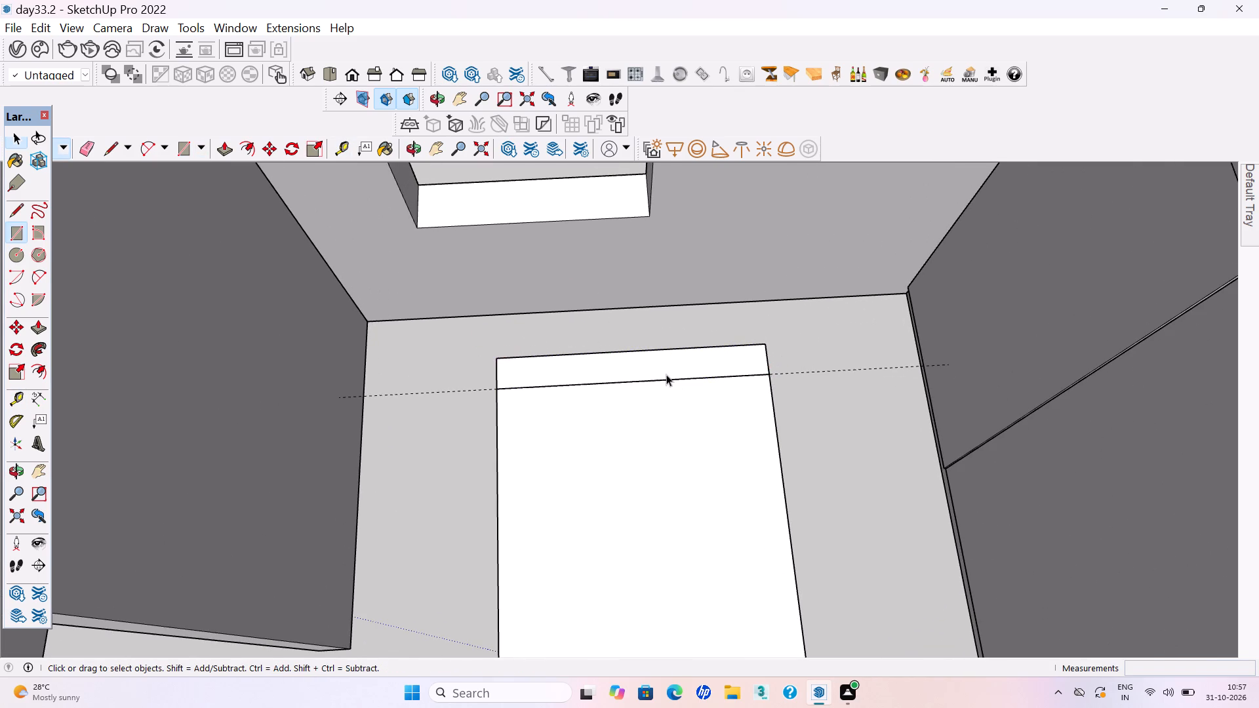
pyautogui.doubleClick(666, 374)
pyautogui.rightClick(664, 374)
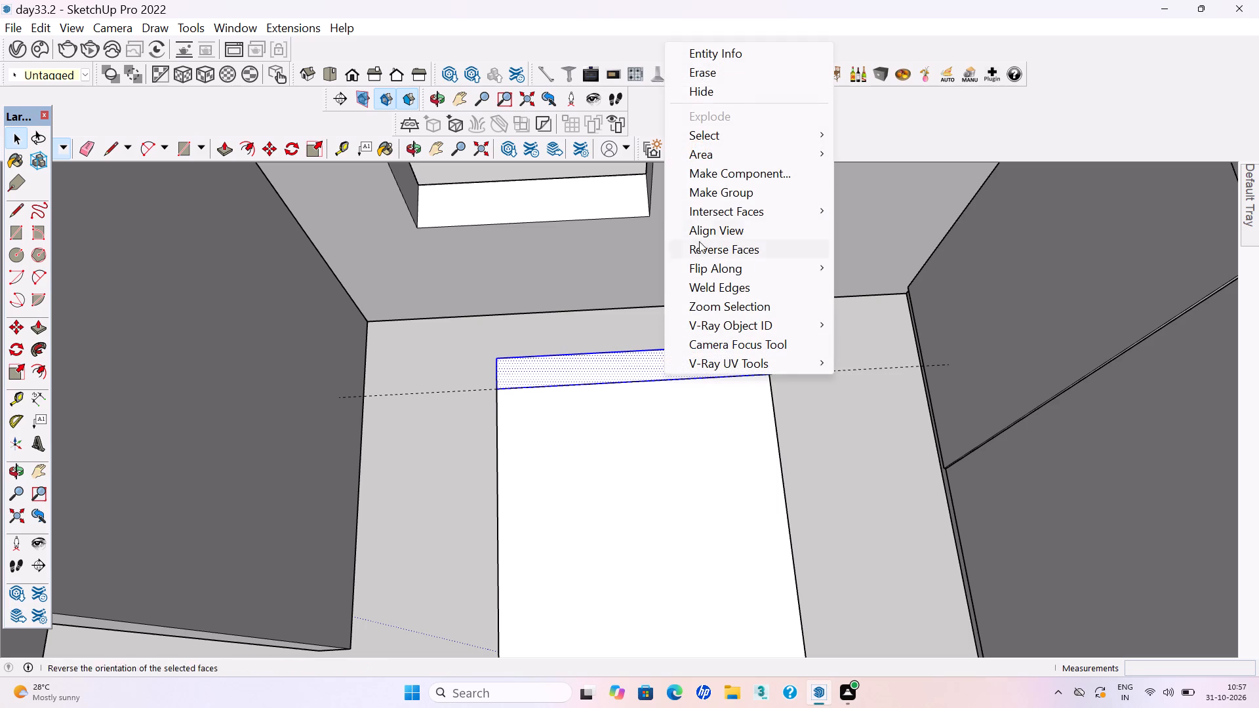
pyautogui.click(707, 191)
# Extrude the grouped strip at the third bed's window-side edge upward to form the headboard, and save the model.
pyautogui.doubleClick(643, 372)
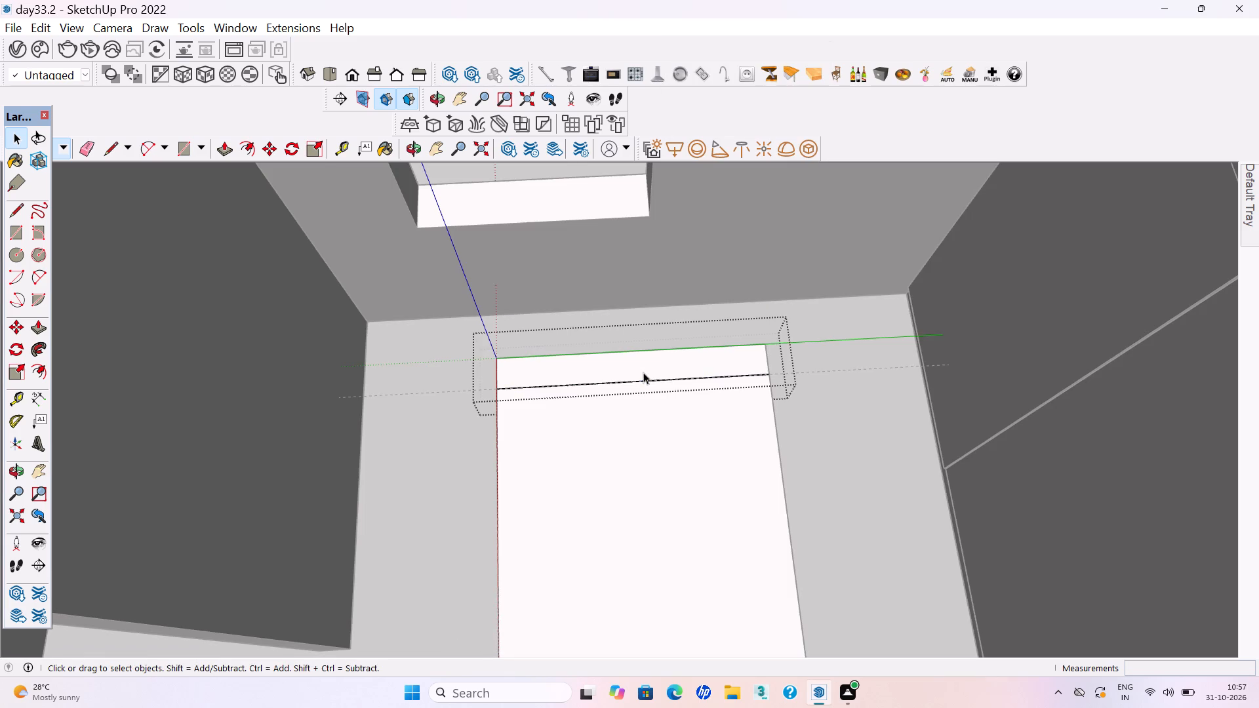
pyautogui.click(643, 372)
pyautogui.press('p')
pyautogui.click(640, 372)
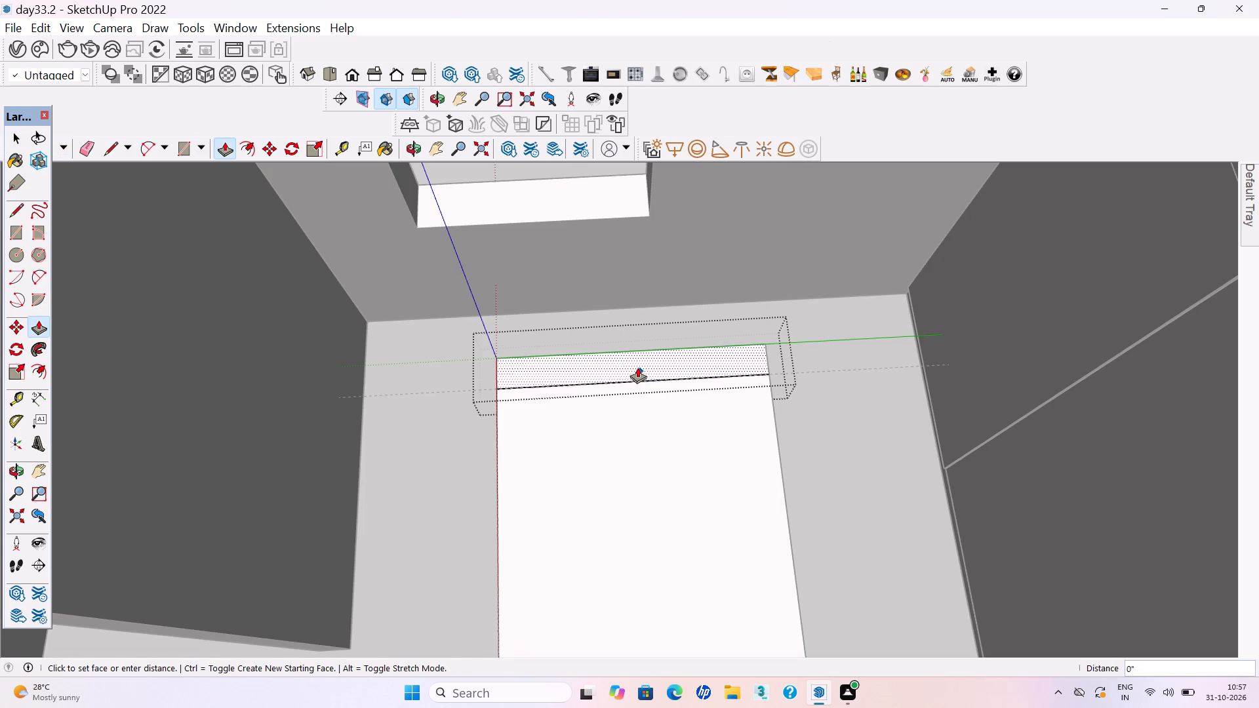
pyautogui.click(612, 317)
pyautogui.press('space')
pyautogui.scroll(-7, 570, 498)
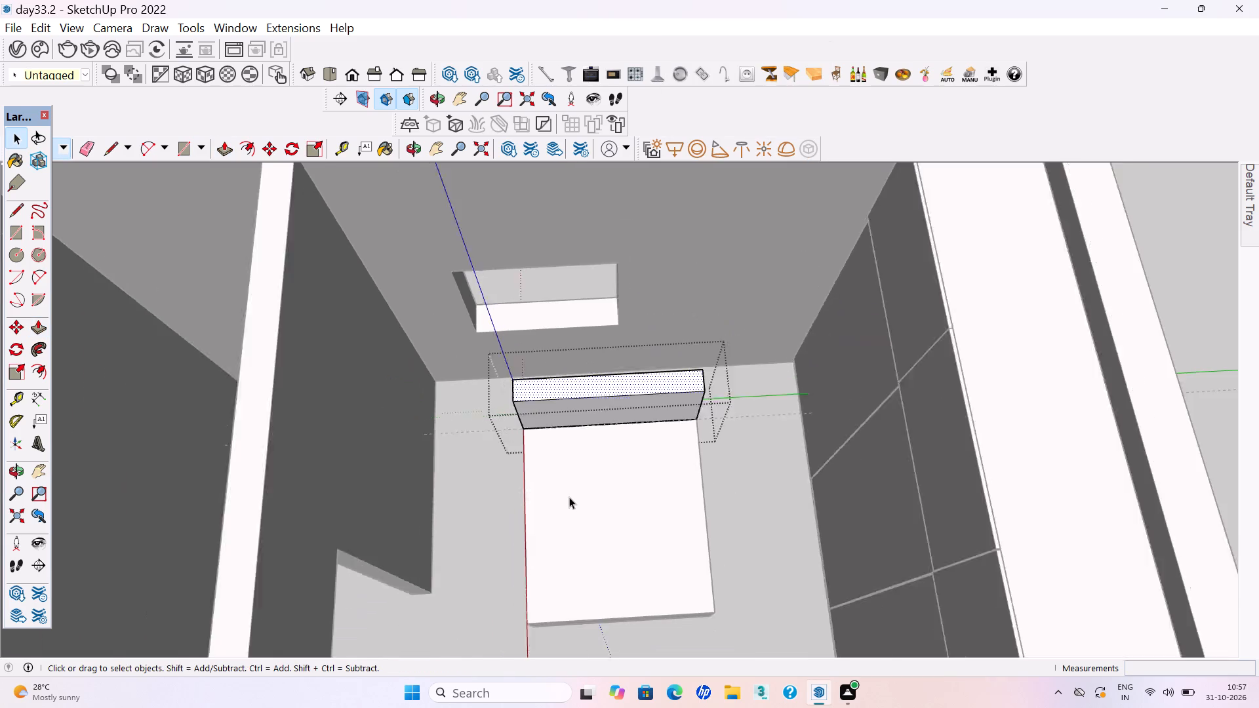
pyautogui.scroll(-6, 569, 497)
pyautogui.click(873, 506)
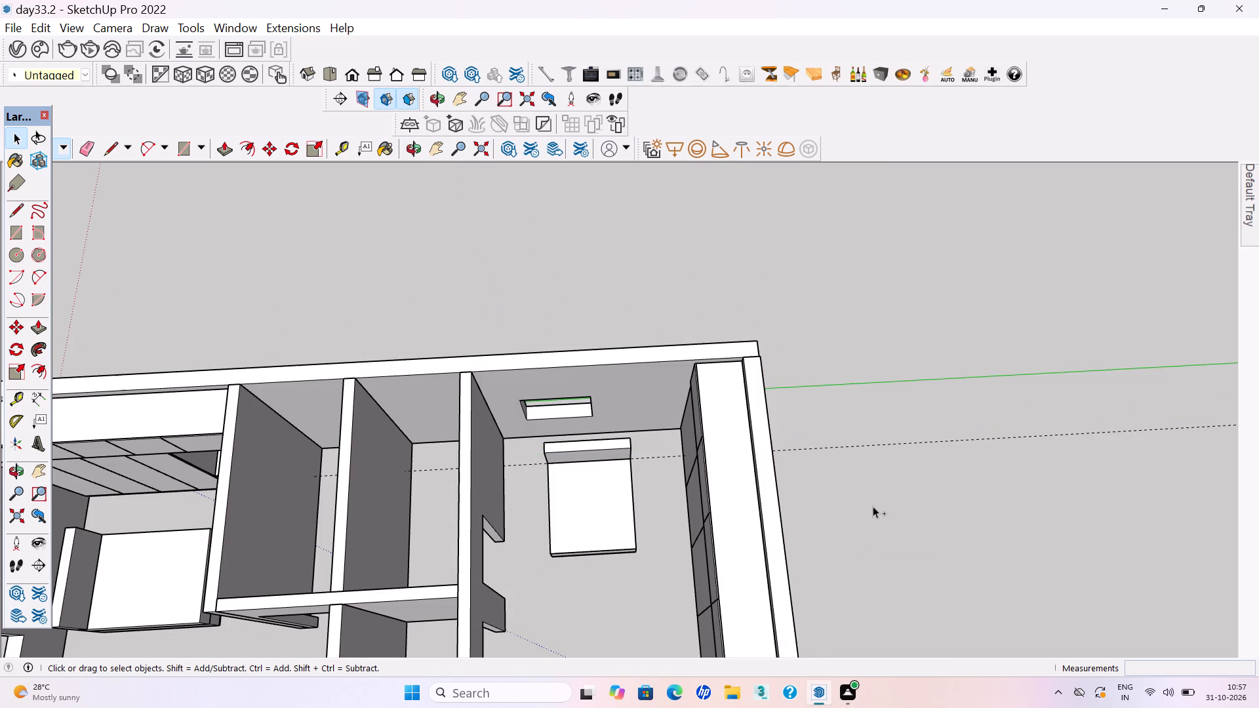
pyautogui.hotkey('ctrl', 's')
pyautogui.hotkey('ctrl', 's')
pyautogui.hotkey('ctrl', 's')
# Delete the guide line that runs across the third bed beside its headboard.
pyautogui.moveTo(969, 495); pyautogui.dragTo(925, 414)
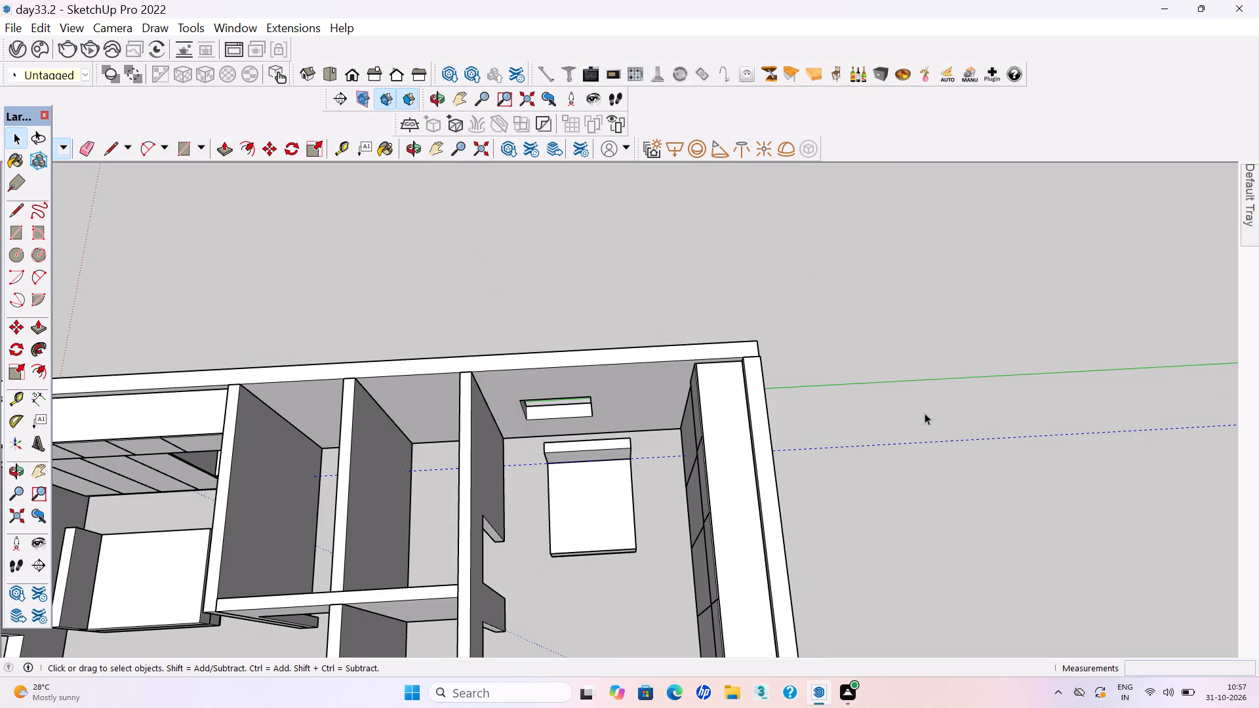
pyautogui.press('Delete')
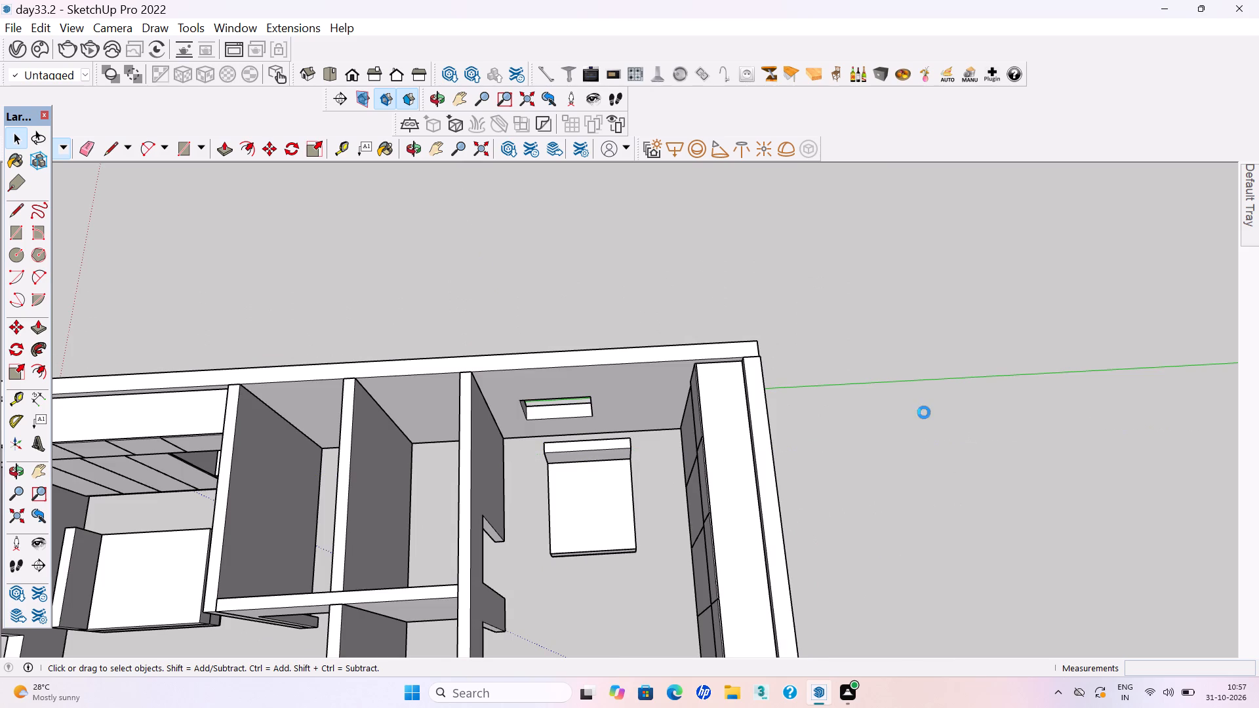
# Save the model with the three finished beds.
pyautogui.hotkey('ctrl', 's')
pyautogui.hotkey('ctrl', 's')
pyautogui.hotkey('ctrl', 's')
pyautogui.scroll(-11, 786, 361)
pyautogui.moveTo(697, 476); pyautogui.dragTo(786, 336, button='middle')
pyautogui.scroll(4, 786, 336)
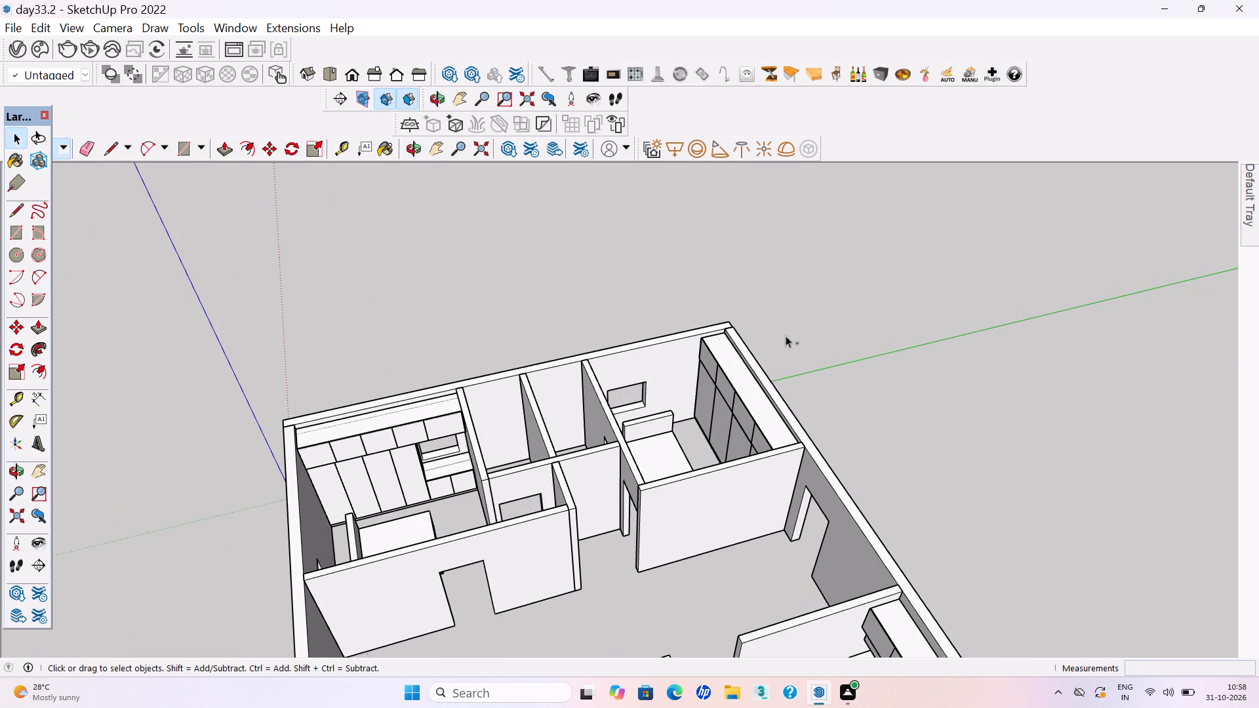
pyautogui.hotkey('ctrl', 's')
pyautogui.hotkey('ctrl', 's')
pyautogui.hotkey('ctrl', 's')
# Examine the whole house plan from several angles, including the bedrooms, the central hall and the kitchen.
pyautogui.scroll(-4, 646, 334)
pyautogui.moveTo(798, 401); pyautogui.dragTo(687, 513, button='middle')
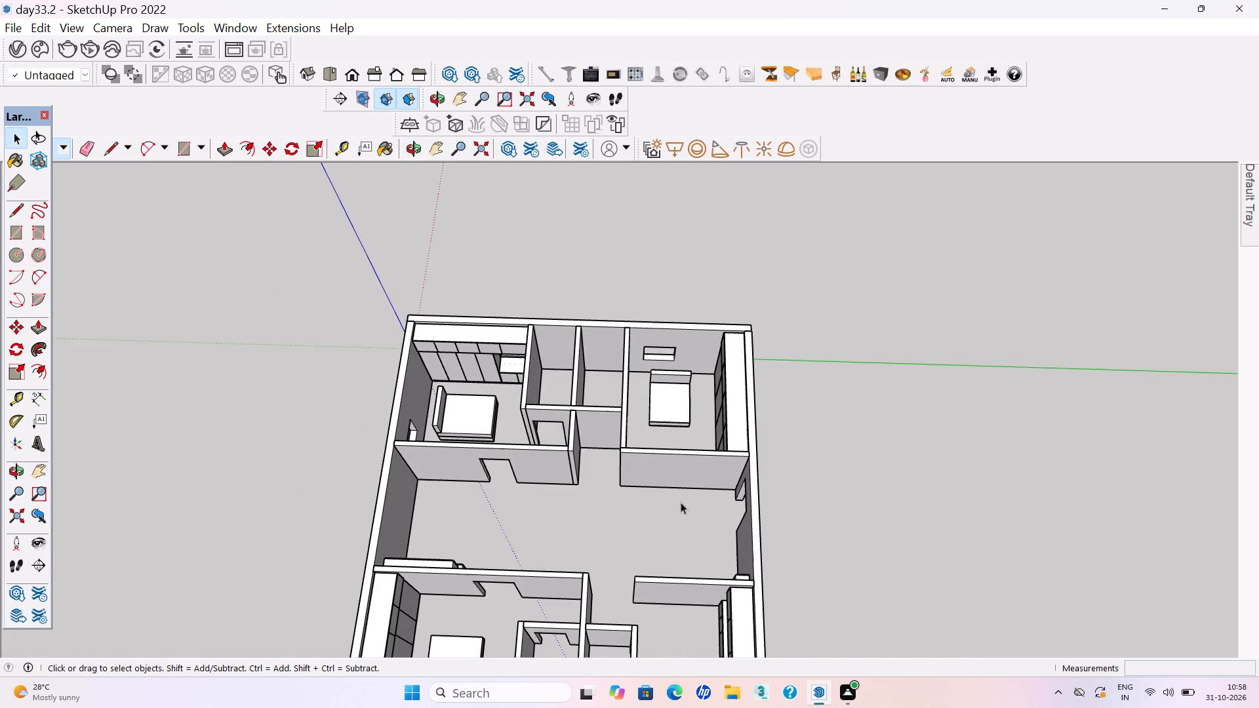
pyautogui.scroll(1, 679, 498)
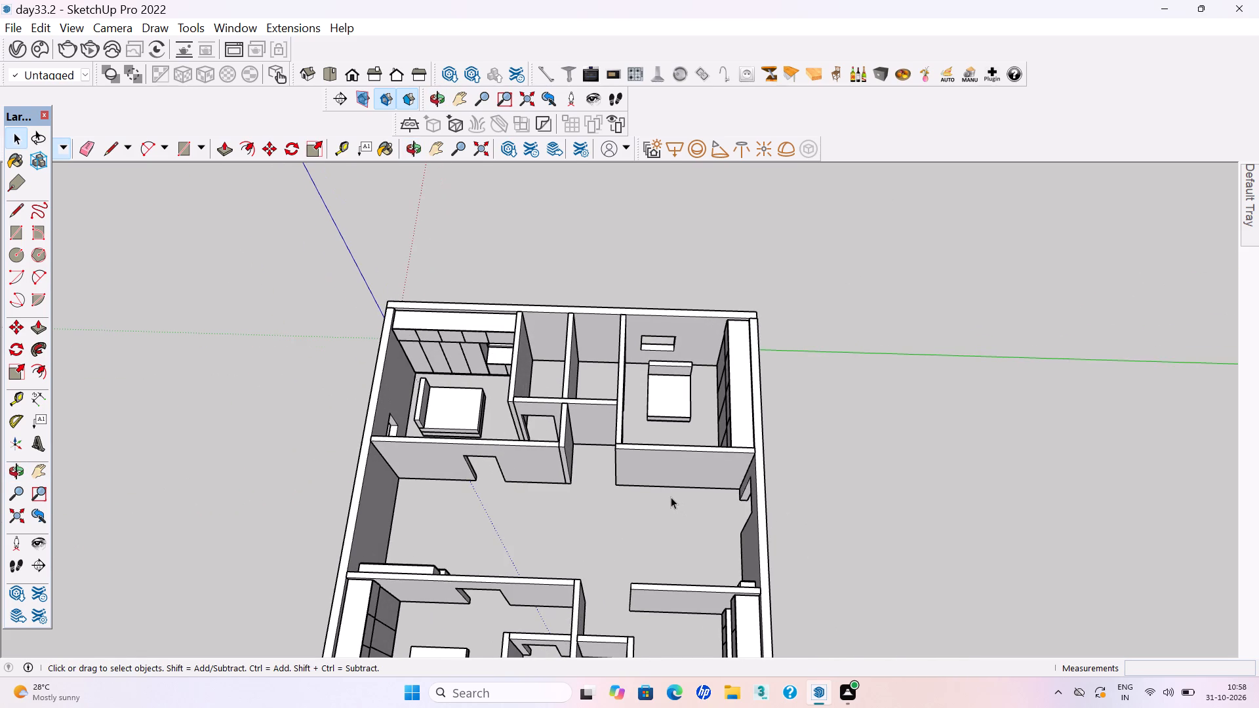
pyautogui.scroll(3, 631, 342)
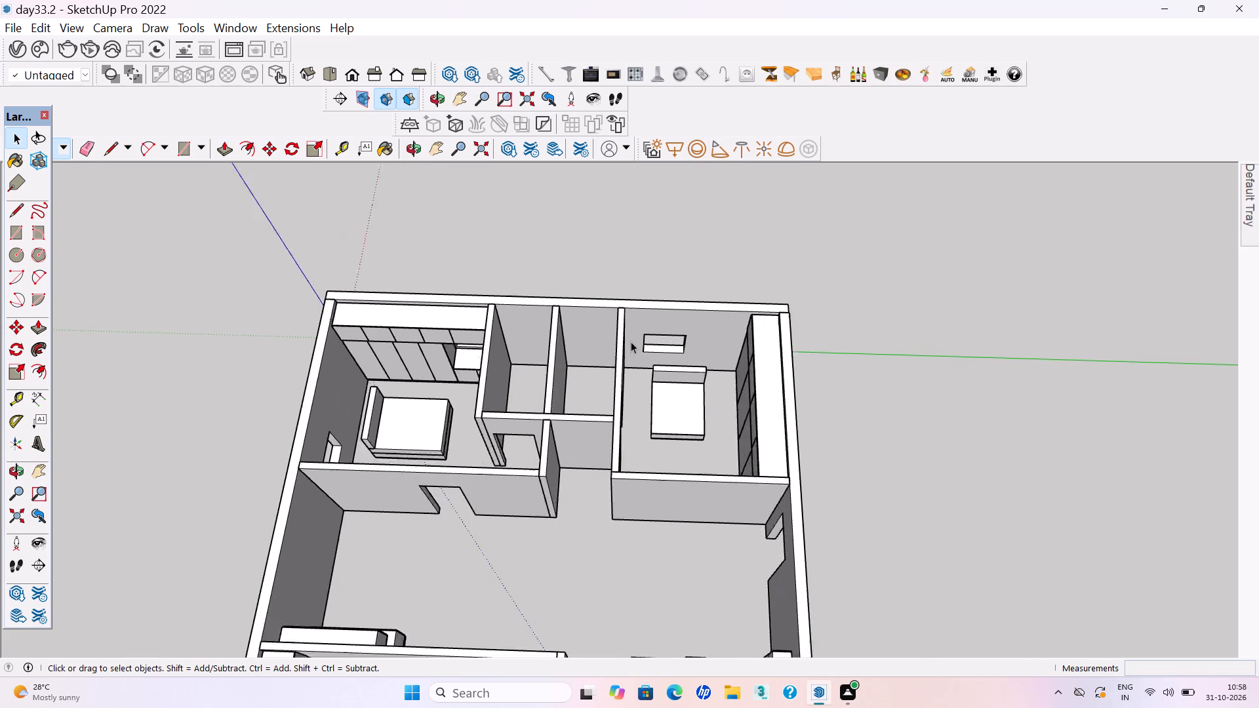
pyautogui.scroll(3, 631, 342)
pyautogui.moveTo(660, 402); pyautogui.dragTo(698, 426, button='middle')
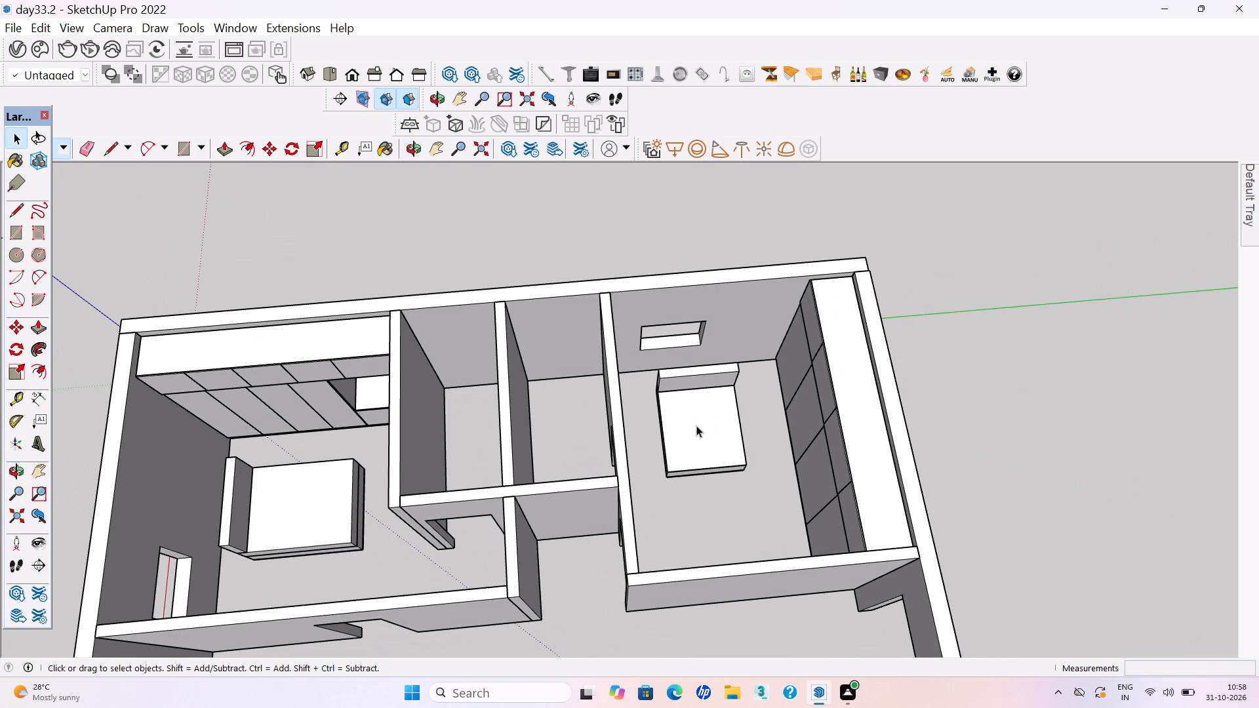
pyautogui.scroll(-11, 696, 425)
pyautogui.moveTo(702, 557); pyautogui.dragTo(732, 474, button='middle')
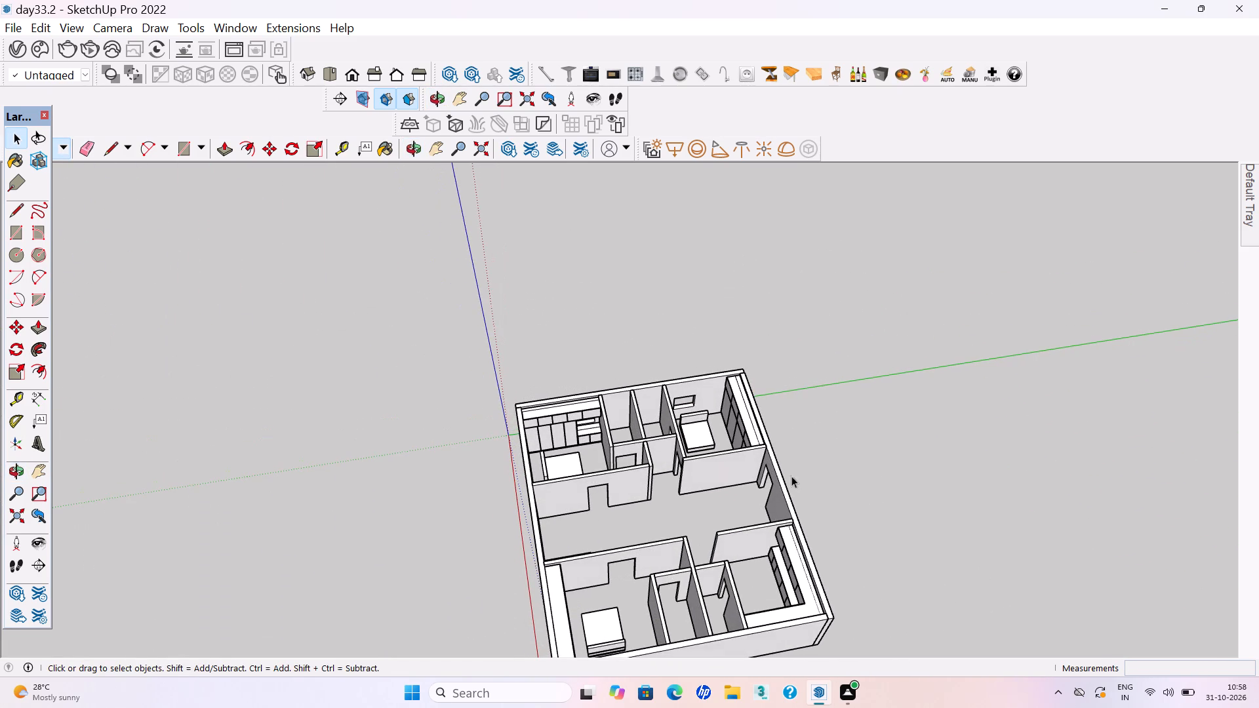
pyautogui.scroll(5, 582, 597)
pyautogui.scroll(-3, 520, 503)
pyautogui.moveTo(637, 513); pyautogui.dragTo(766, 529, button='middle')
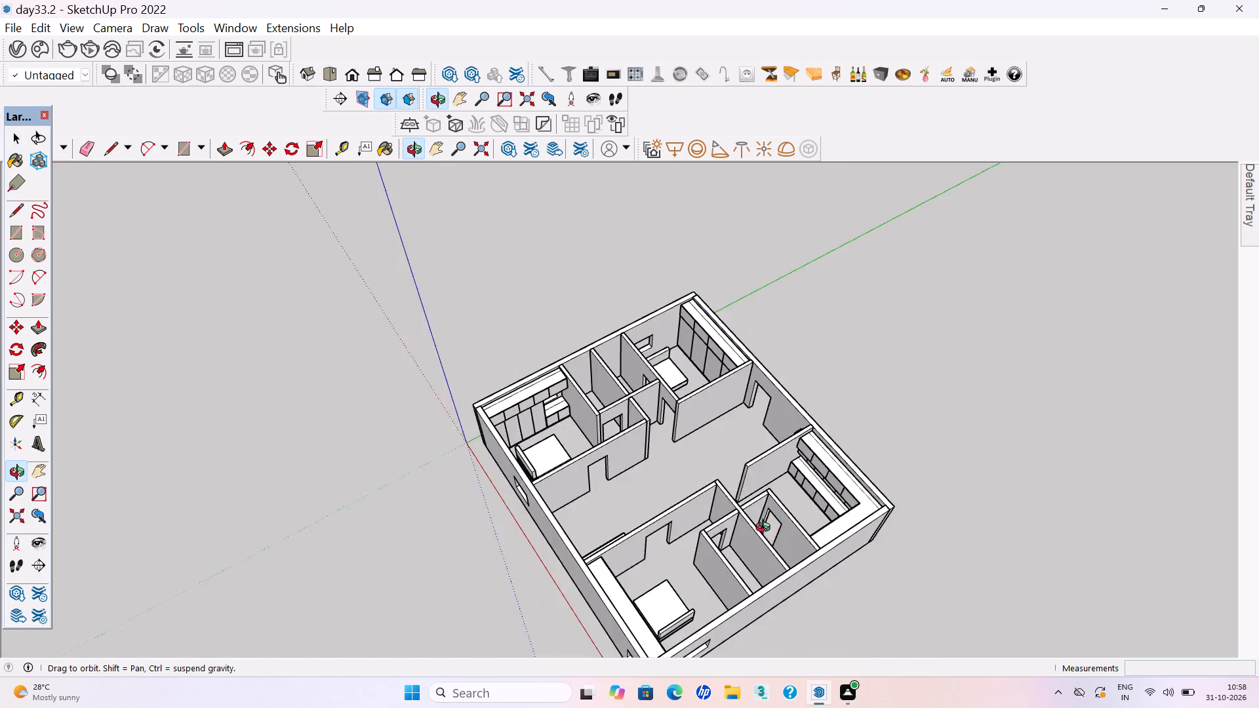
pyautogui.moveTo(766, 529); pyautogui.dragTo(1258, 559, button='middle')
pyautogui.scroll(2, 604, 380)
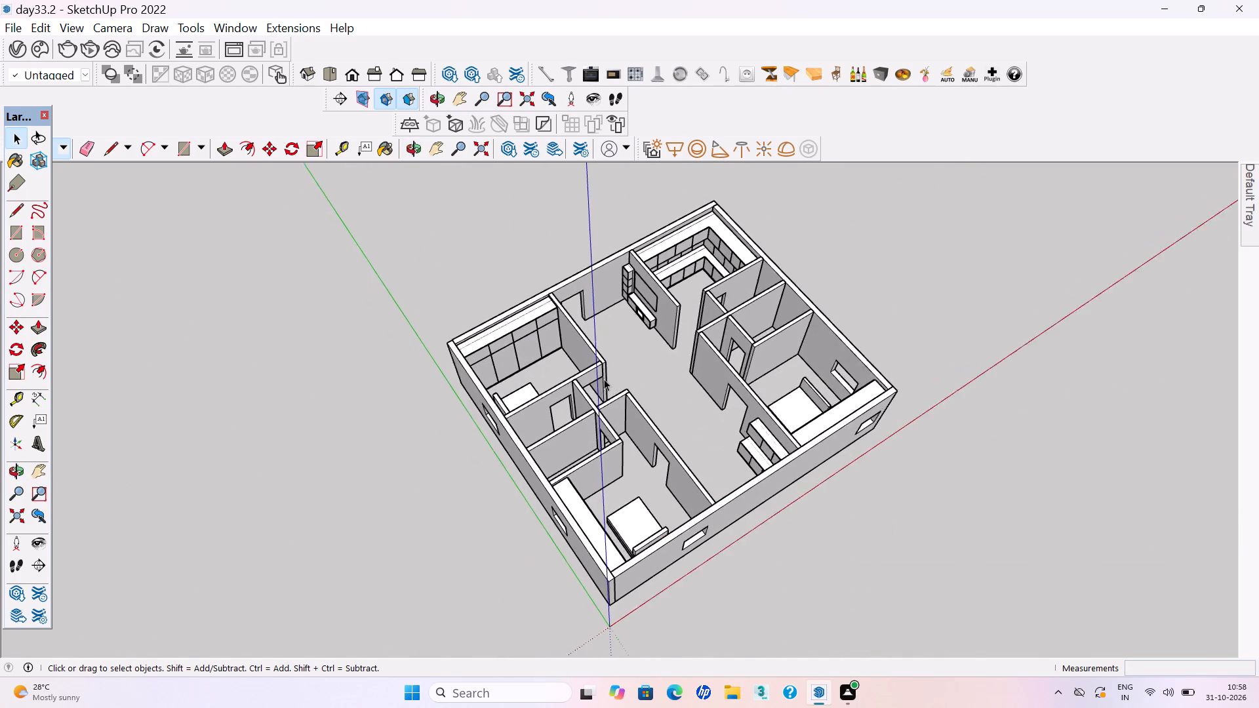
pyautogui.scroll(2, 604, 379)
pyautogui.moveTo(693, 366); pyautogui.dragTo(496, 315, button='middle')
pyautogui.scroll(2, 641, 279)
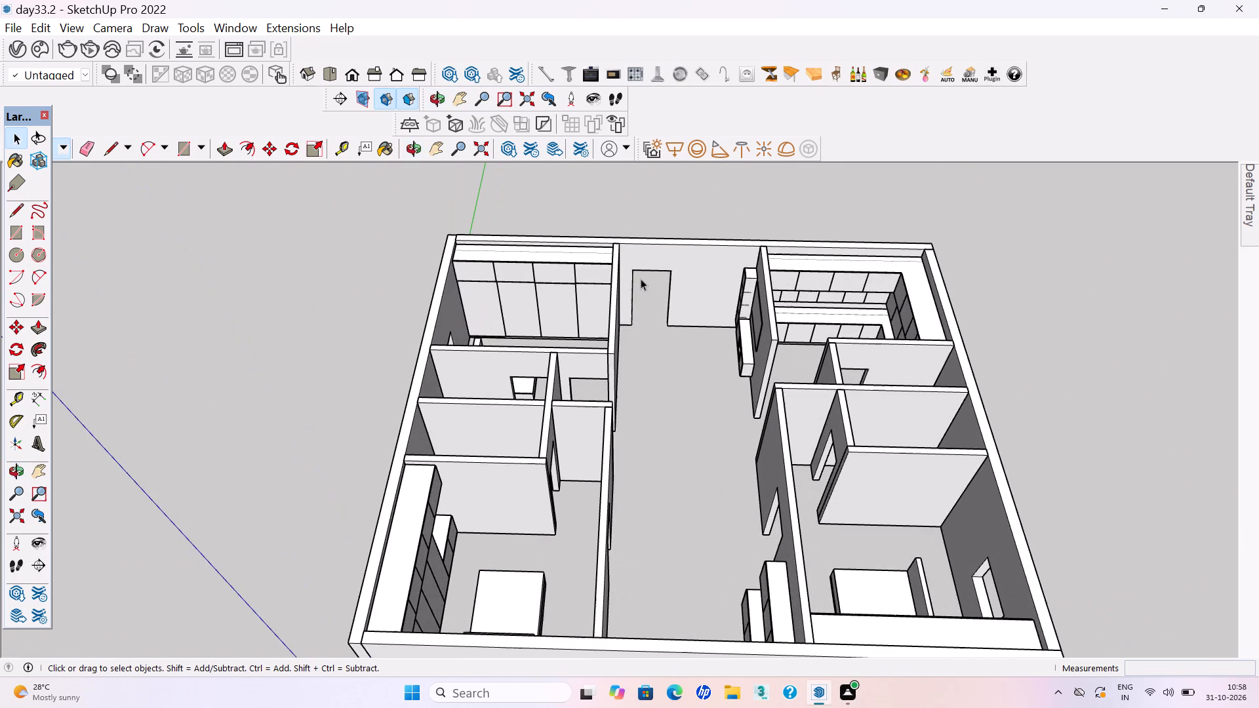
pyautogui.scroll(3, 641, 279)
pyautogui.moveTo(641, 308); pyautogui.dragTo(655, 377, button='middle')
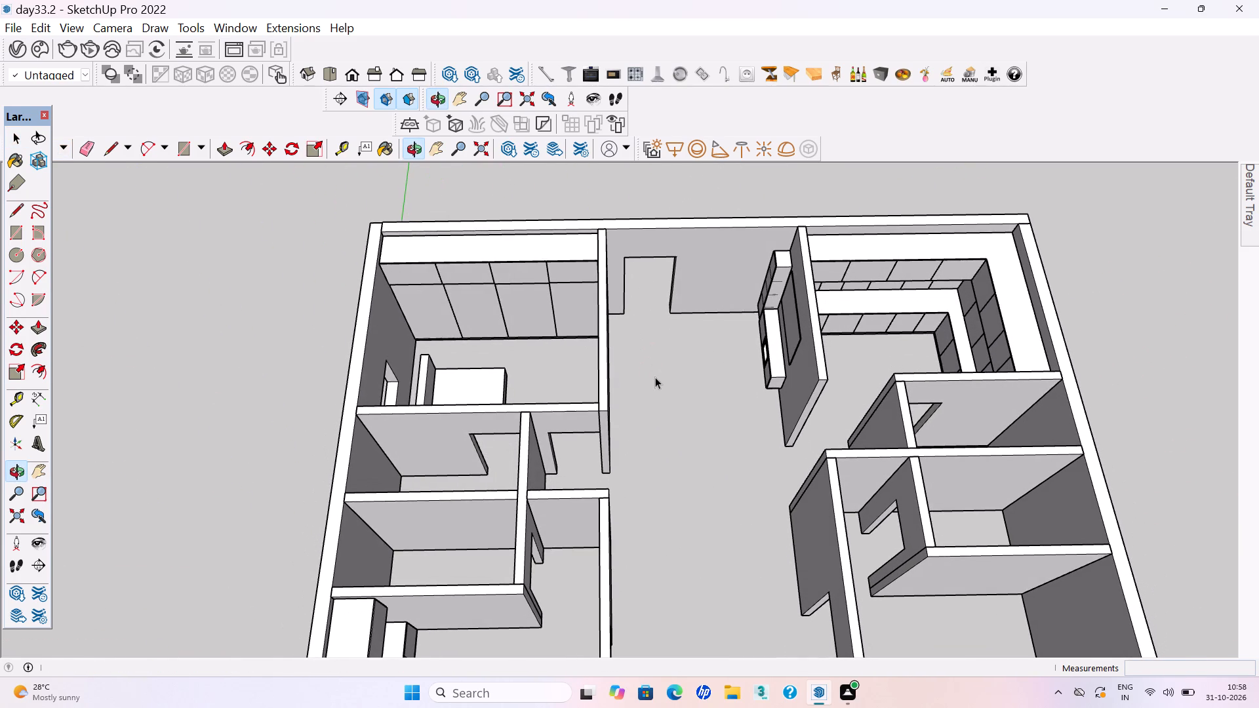
pyautogui.scroll(-4, 521, 316)
pyautogui.moveTo(843, 275); pyautogui.dragTo(838, 380, button='middle')
pyautogui.scroll(4, 789, 323)
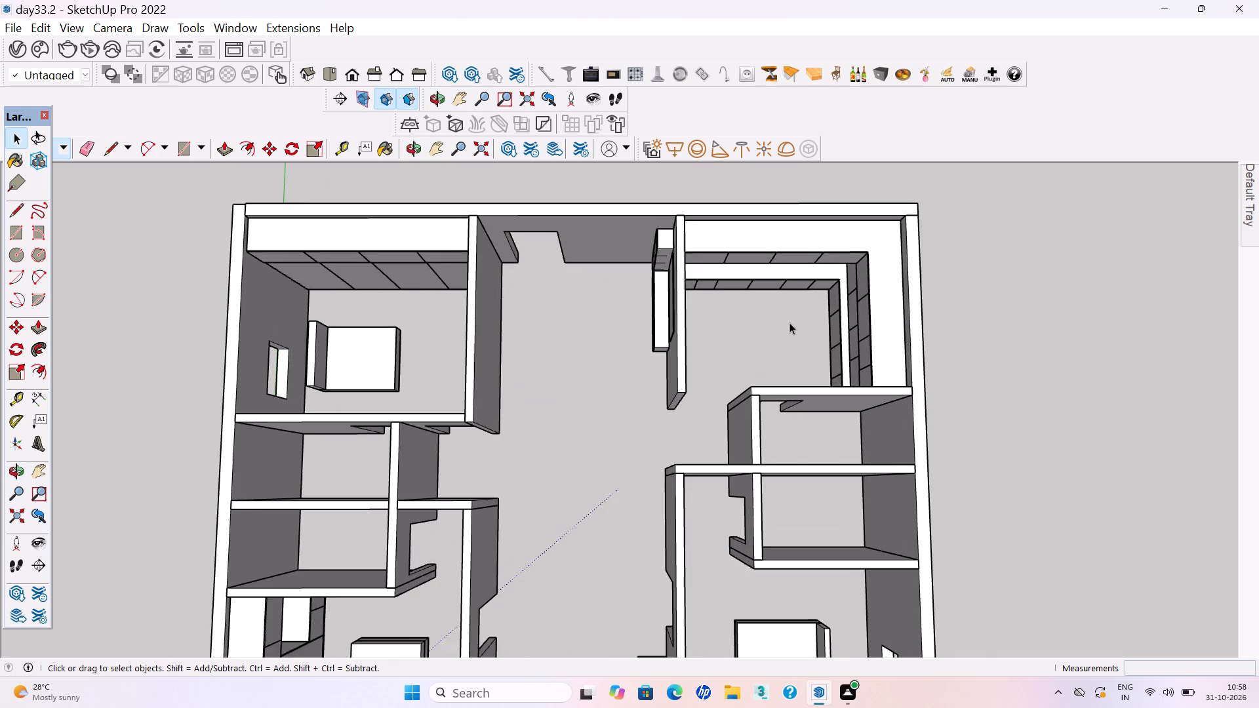
# Place a horizontal guide line across the kitchen base cabinet doors about 1' 3 1/8" below the countertop edge.
pyautogui.scroll(3, 789, 322)
pyautogui.press('h')
pyautogui.moveTo(788, 322); pyautogui.dragTo(780, 441)
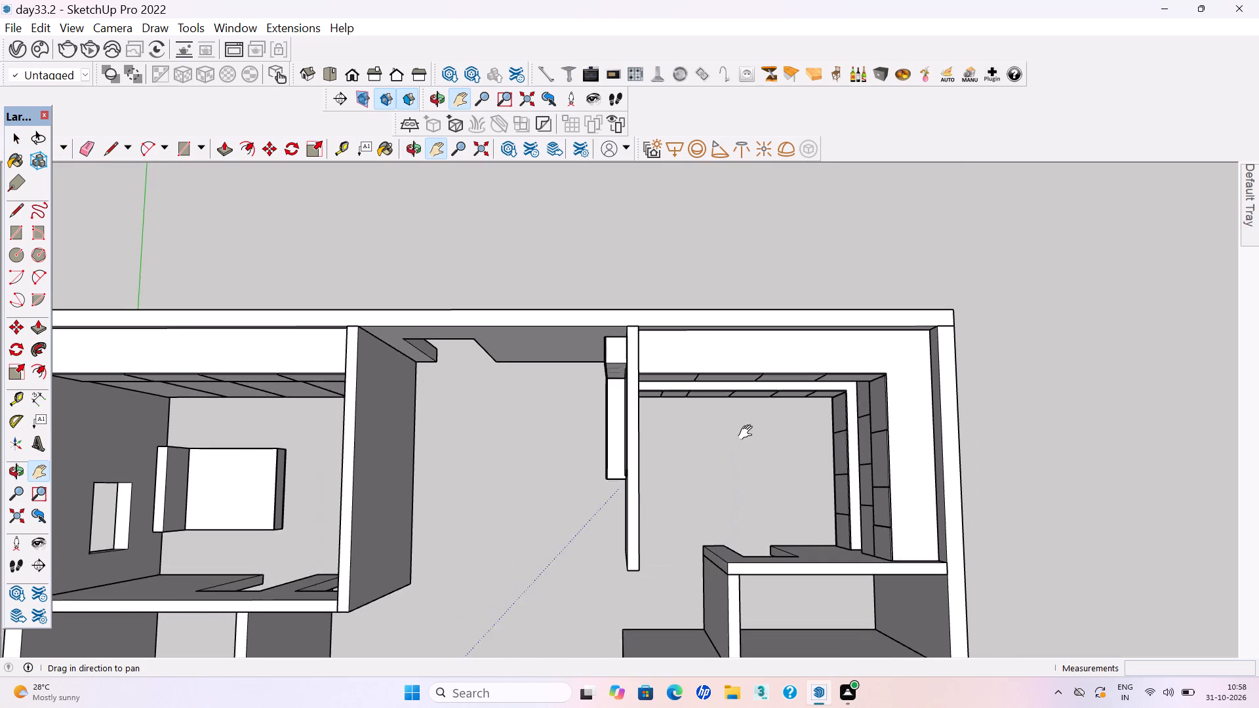
pyautogui.scroll(4, 748, 432)
pyautogui.moveTo(747, 424); pyautogui.dragTo(750, 268, button='middle')
pyautogui.scroll(1, 750, 268)
pyautogui.scroll(10, 690, 412)
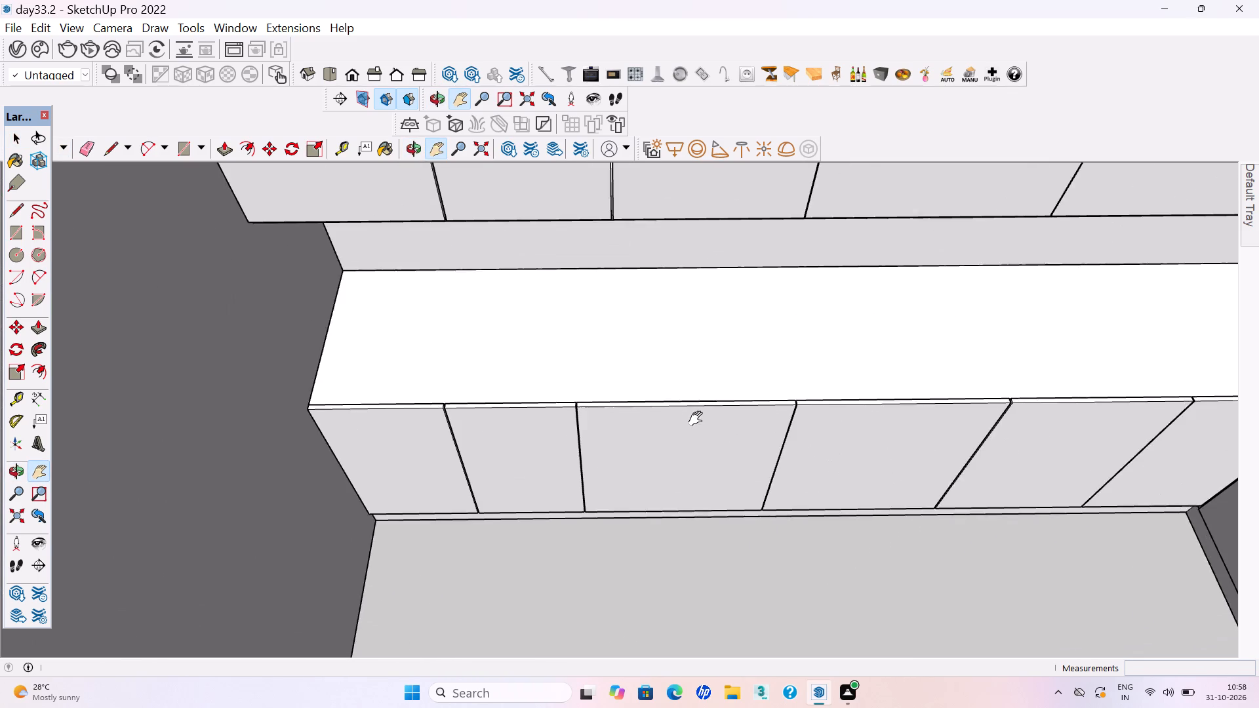
pyautogui.scroll(1, 698, 419)
pyautogui.moveTo(744, 499); pyautogui.dragTo(719, 425, button='middle')
pyautogui.press('t')
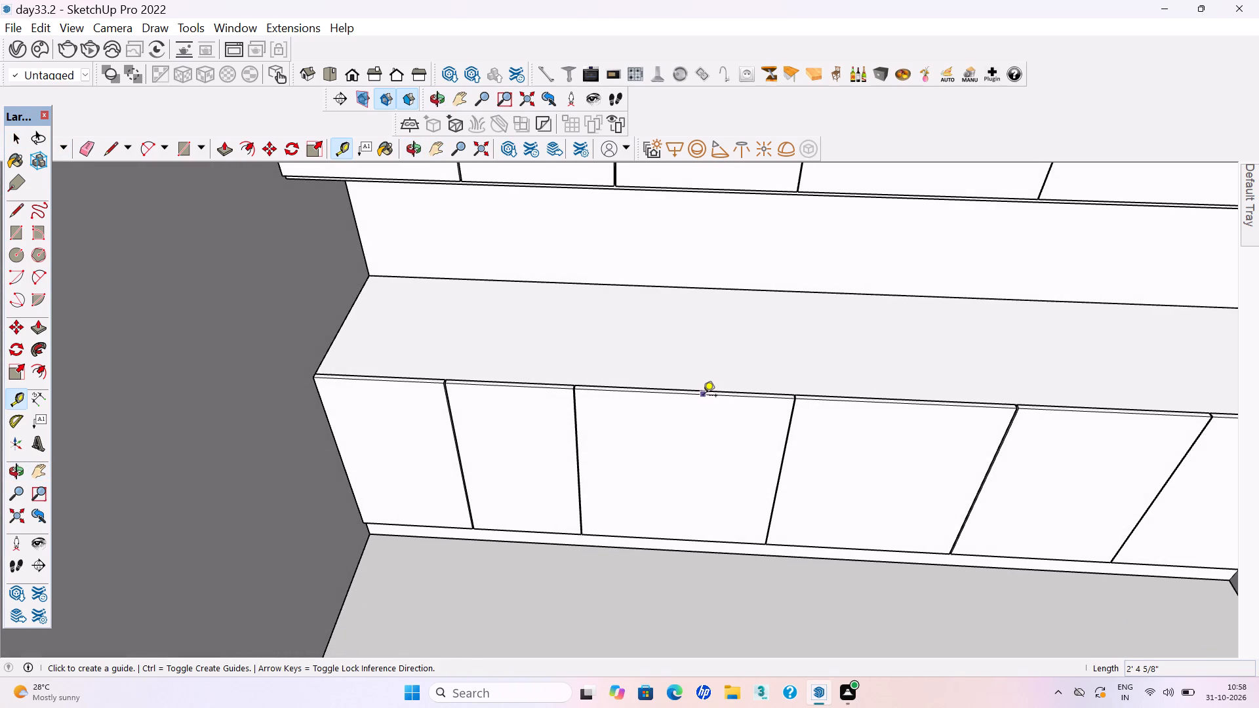
pyautogui.click(703, 397)
pyautogui.scroll(1, 774, 481)
pyautogui.click(774, 481)
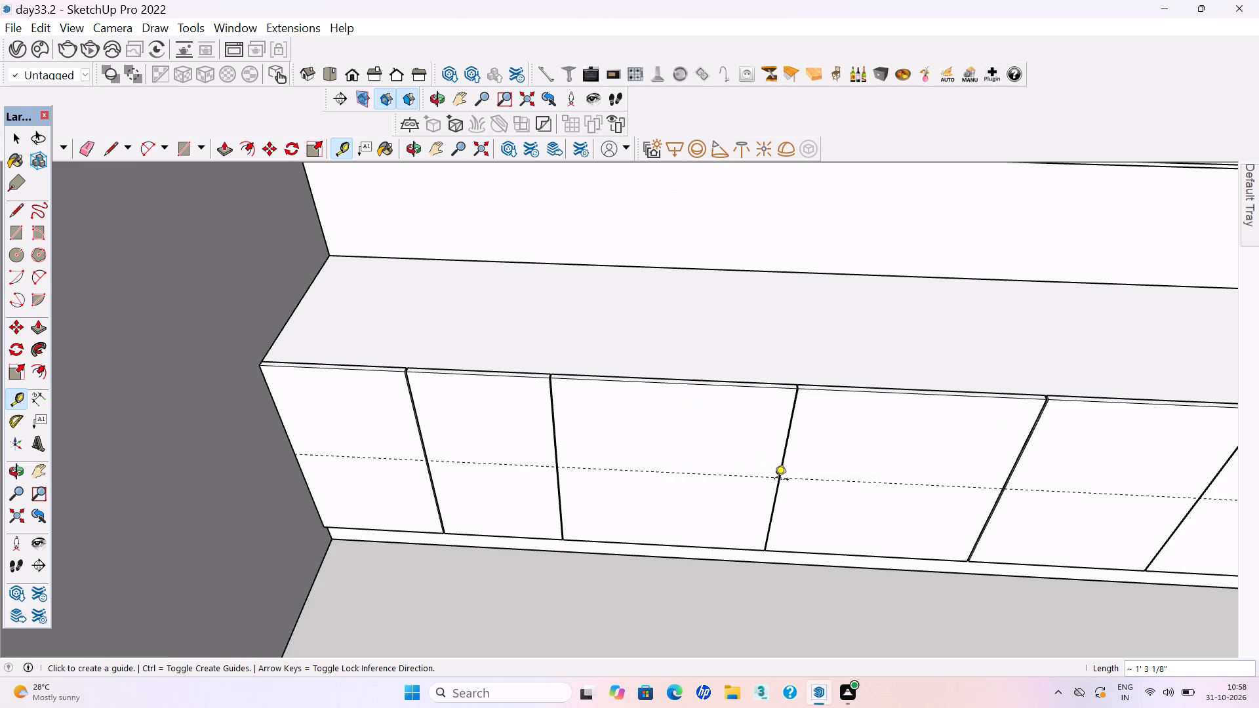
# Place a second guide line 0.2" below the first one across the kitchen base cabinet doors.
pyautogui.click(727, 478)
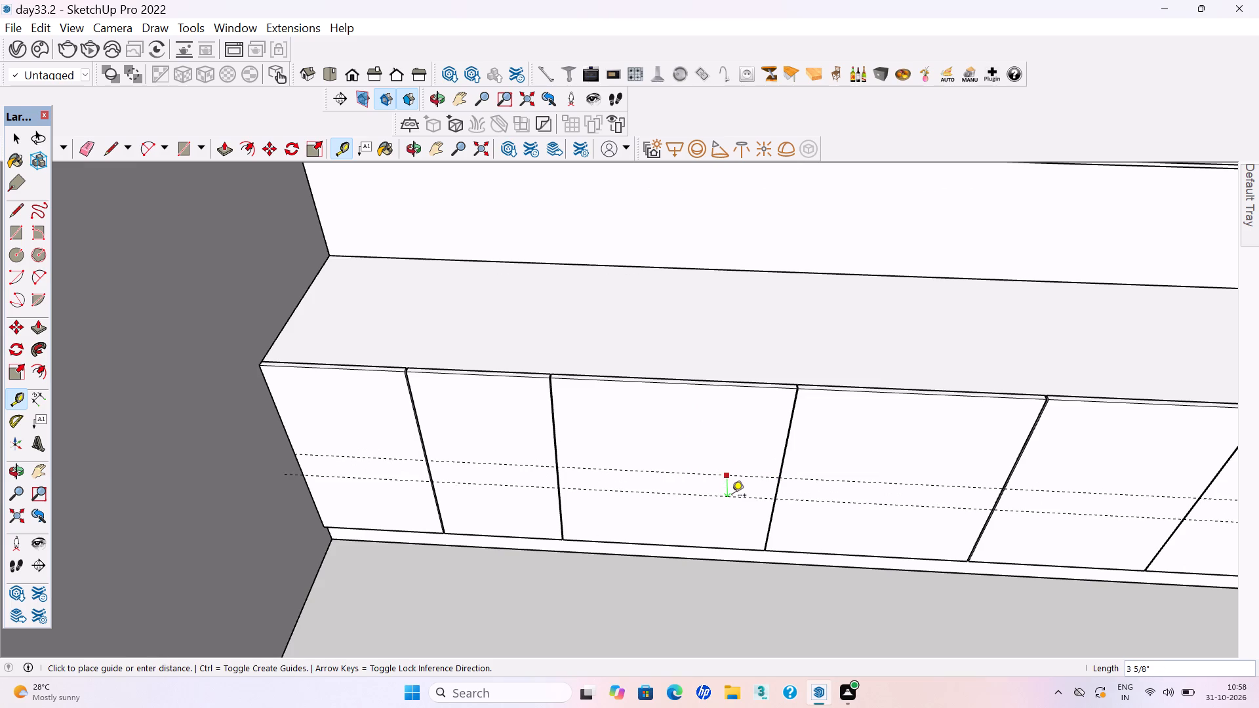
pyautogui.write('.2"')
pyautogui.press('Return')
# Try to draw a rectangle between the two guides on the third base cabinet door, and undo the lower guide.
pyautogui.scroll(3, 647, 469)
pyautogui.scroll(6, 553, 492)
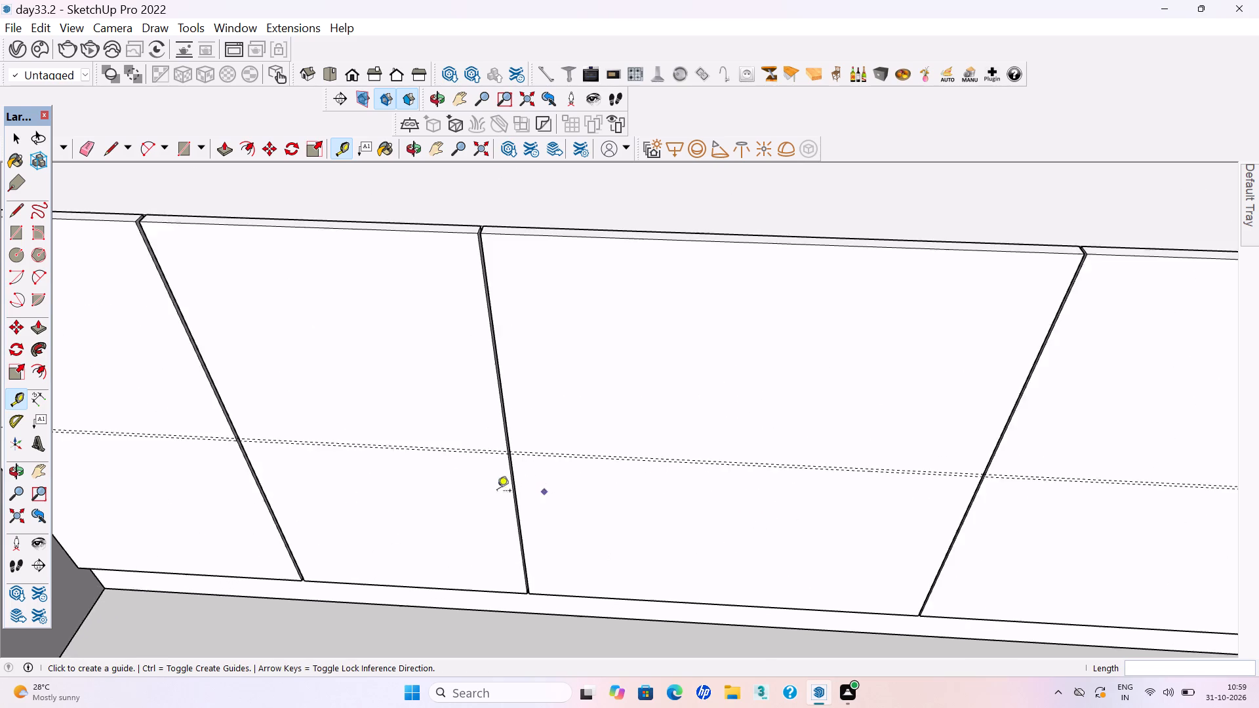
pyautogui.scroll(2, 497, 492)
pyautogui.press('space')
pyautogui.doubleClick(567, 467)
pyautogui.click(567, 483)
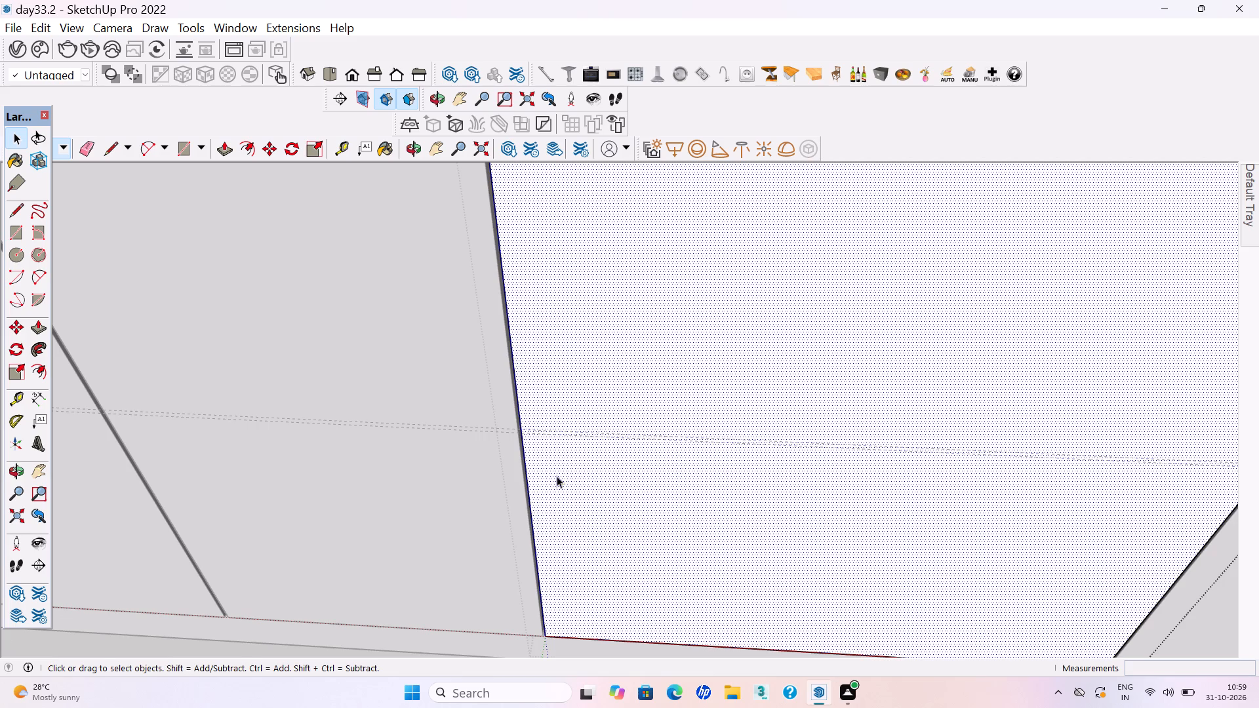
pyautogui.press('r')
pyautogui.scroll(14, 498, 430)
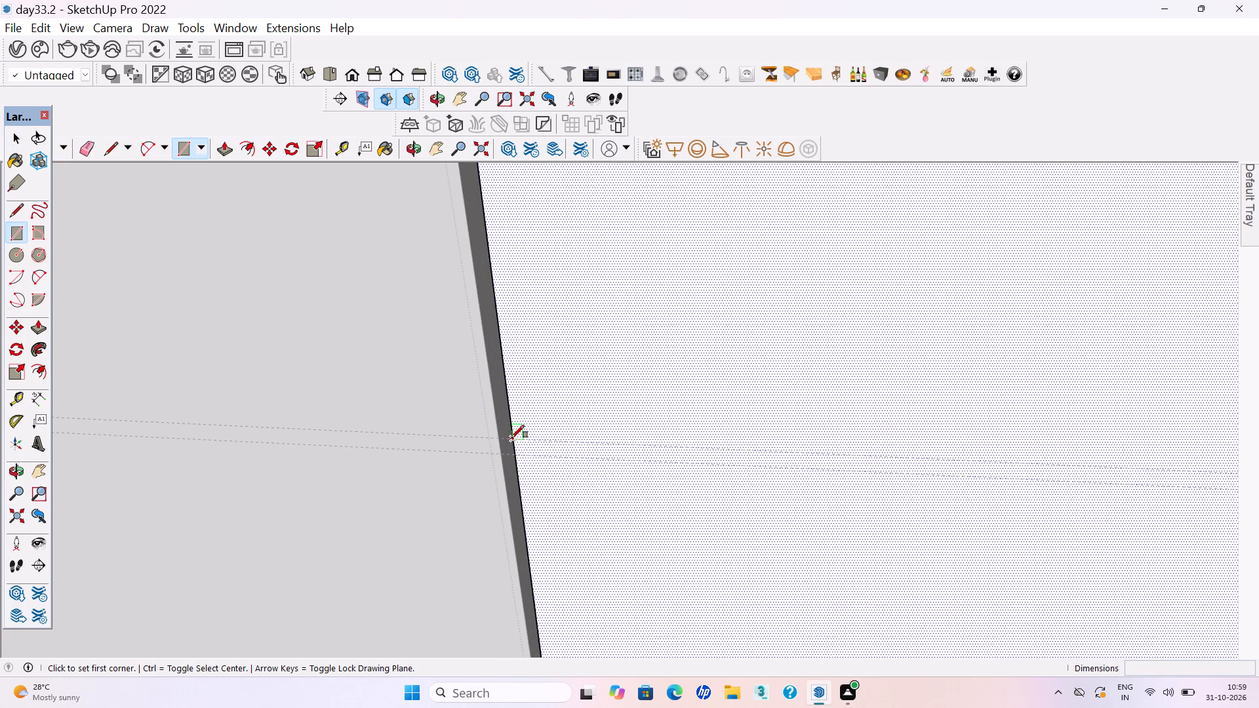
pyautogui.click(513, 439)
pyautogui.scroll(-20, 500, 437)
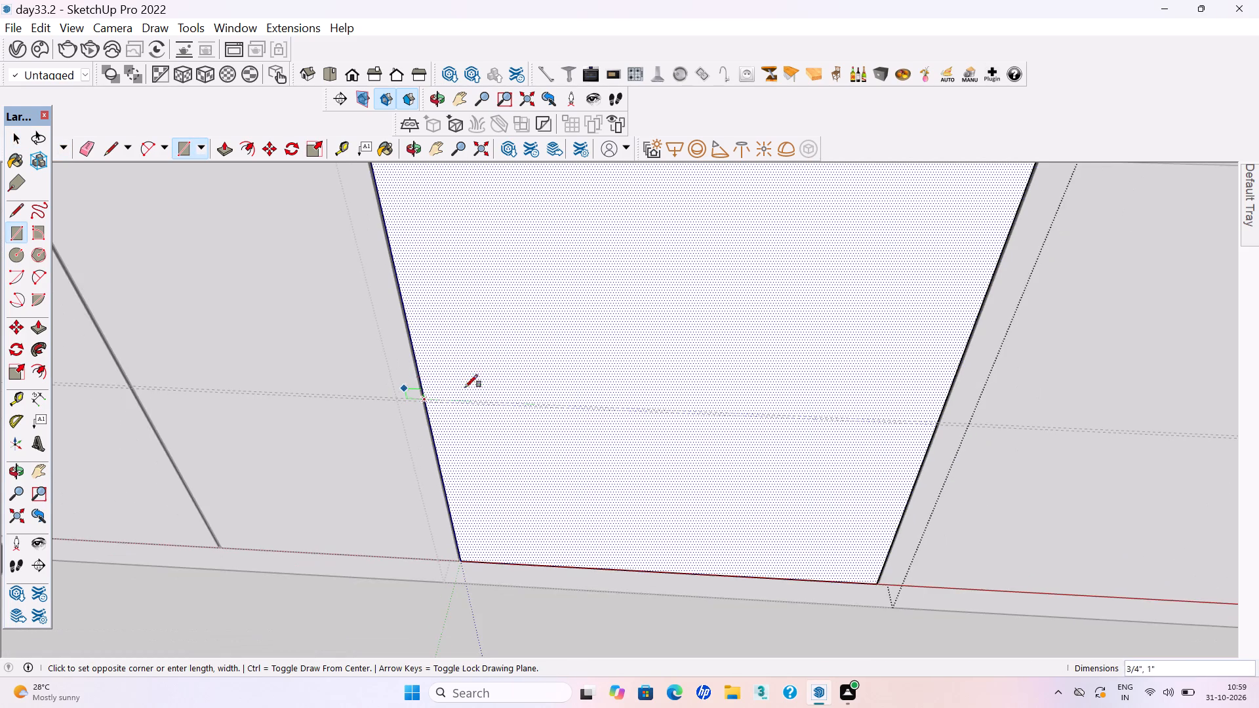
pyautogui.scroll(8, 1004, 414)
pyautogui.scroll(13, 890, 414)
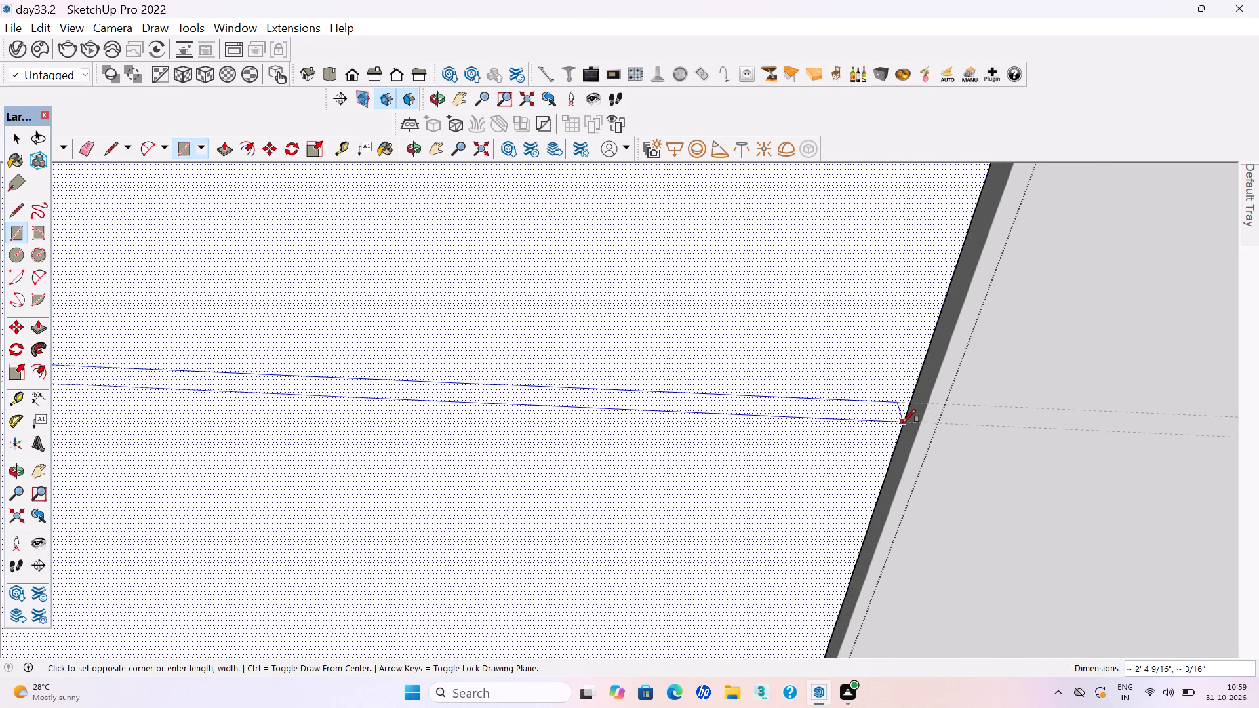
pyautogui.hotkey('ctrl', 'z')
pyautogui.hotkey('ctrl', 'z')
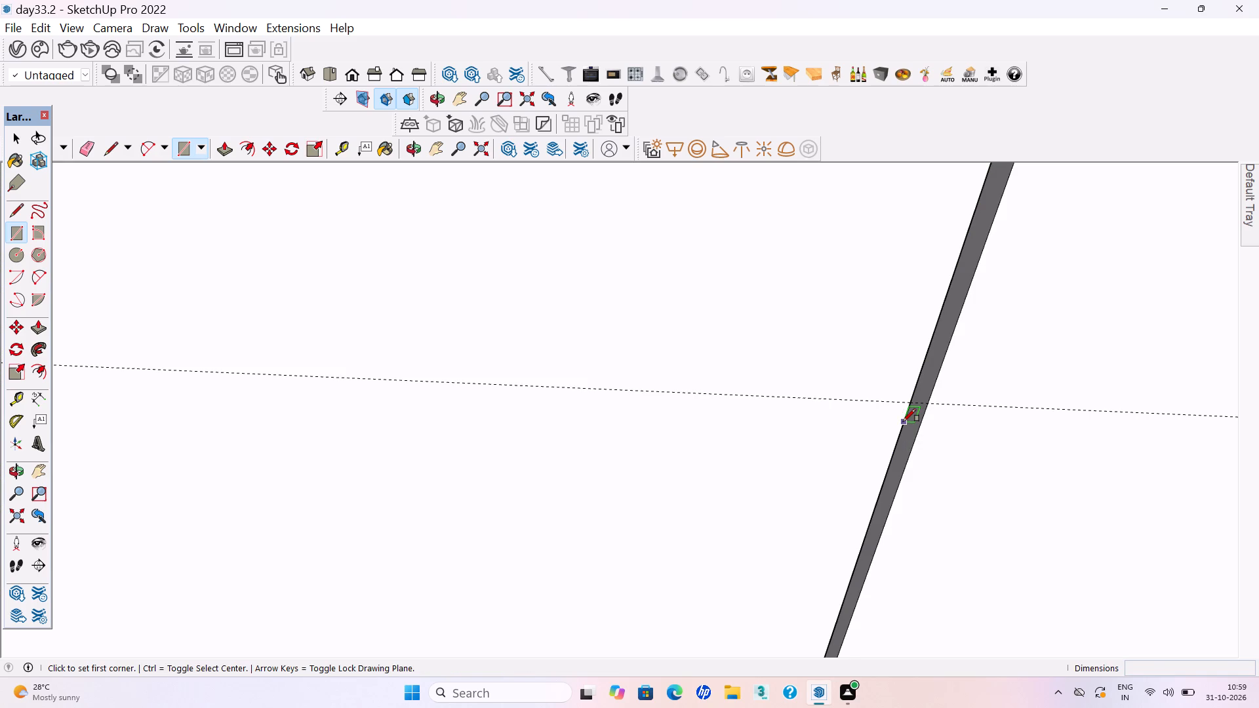
# Place a guide line 0.2" below the existing guide across the kitchen base cabinet doors.
pyautogui.press('t')
pyautogui.click(831, 399)
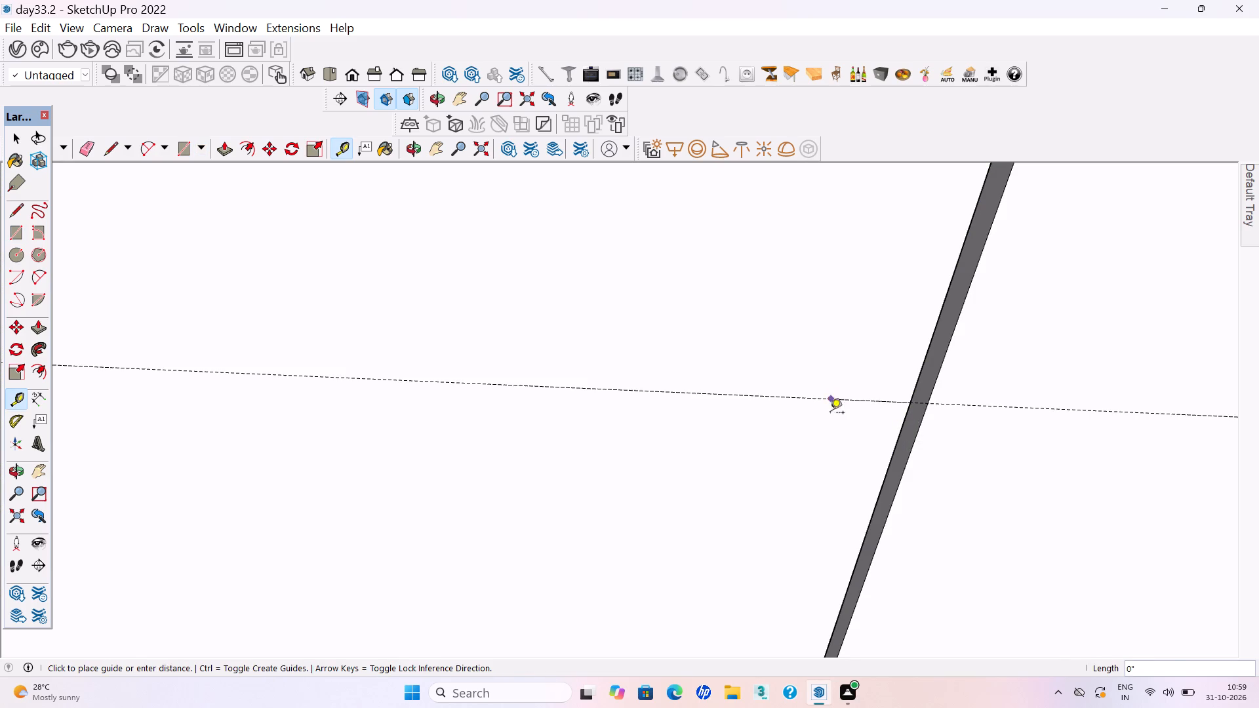
pyautogui.write('.2')
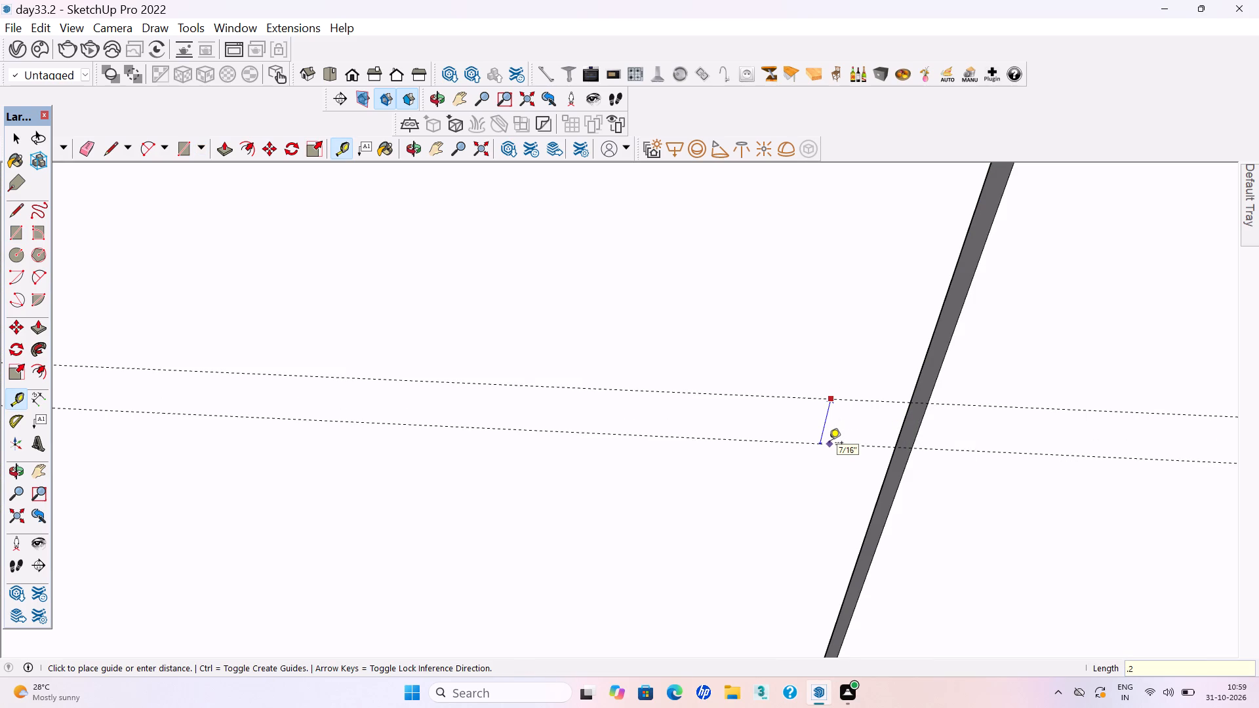
pyautogui.hotkey('shift', '"')
pyautogui.press('Return')
# Inside the third base cabinet door's group, draw a rectangle about 3/16" by 2' 4 5/8" between the two guides.
pyautogui.press('space')
pyautogui.doubleClick(757, 482)
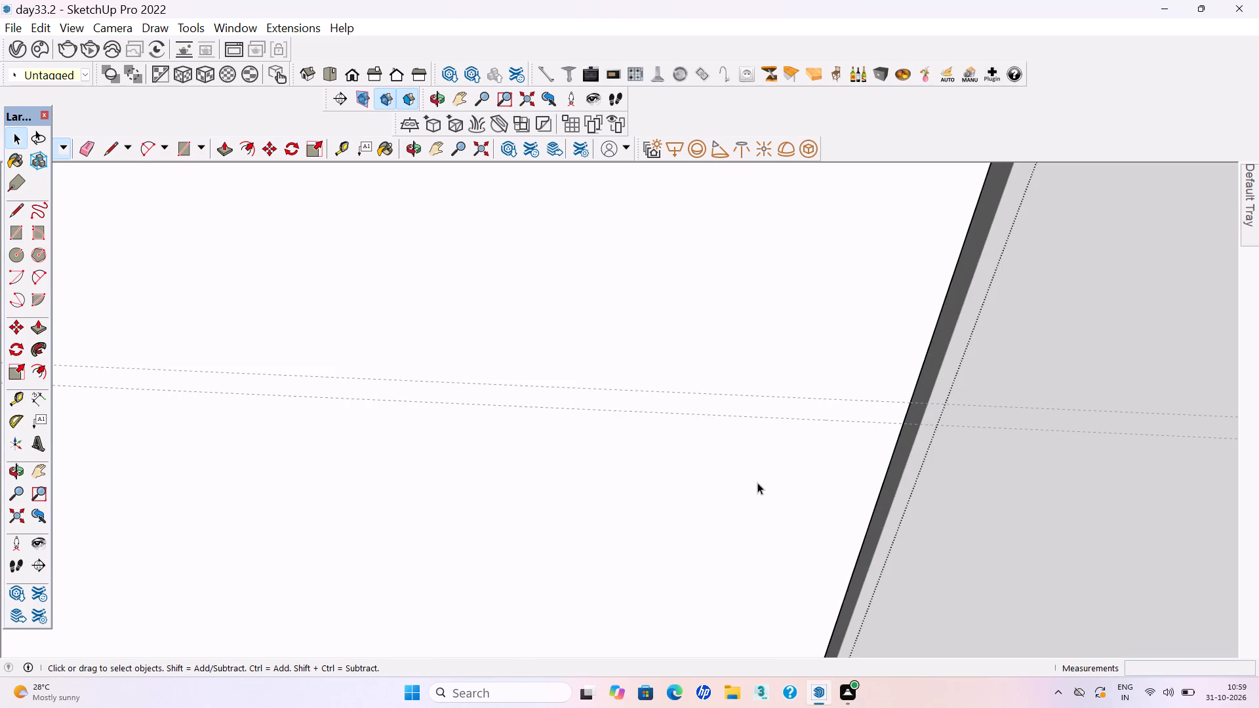
pyautogui.click(752, 488)
pyautogui.press('r')
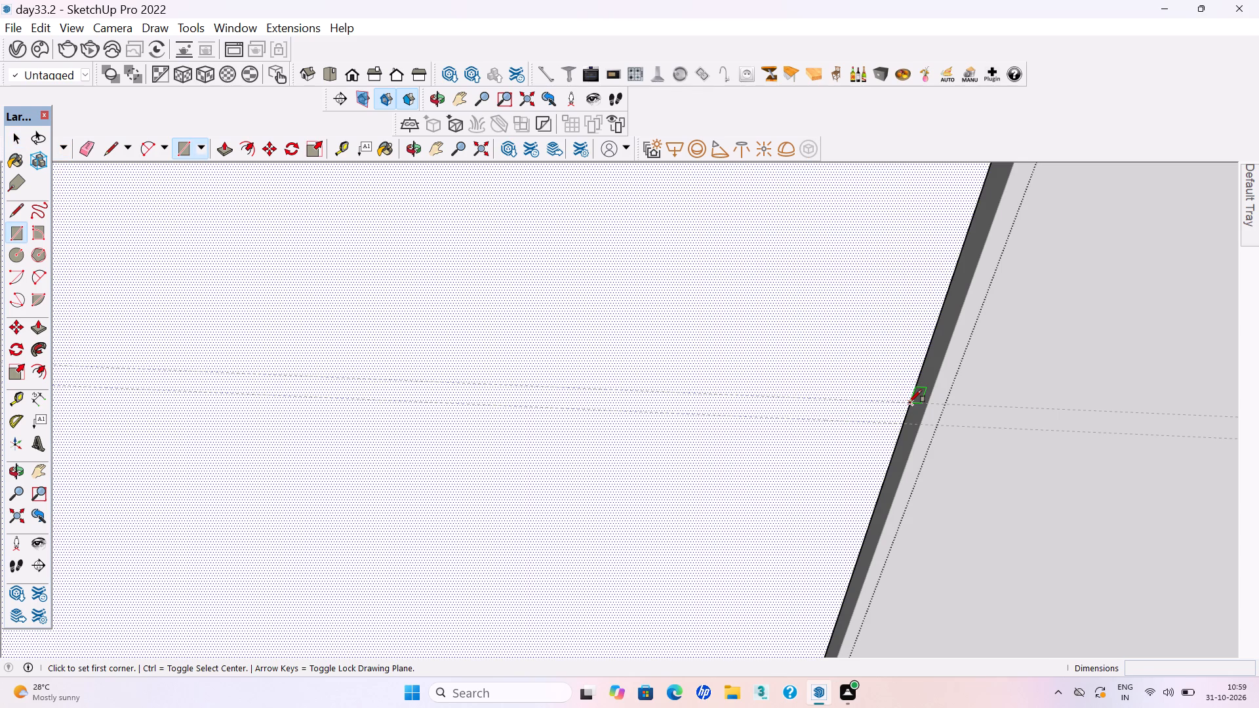
pyautogui.click(909, 403)
pyautogui.scroll(-14, 855, 410)
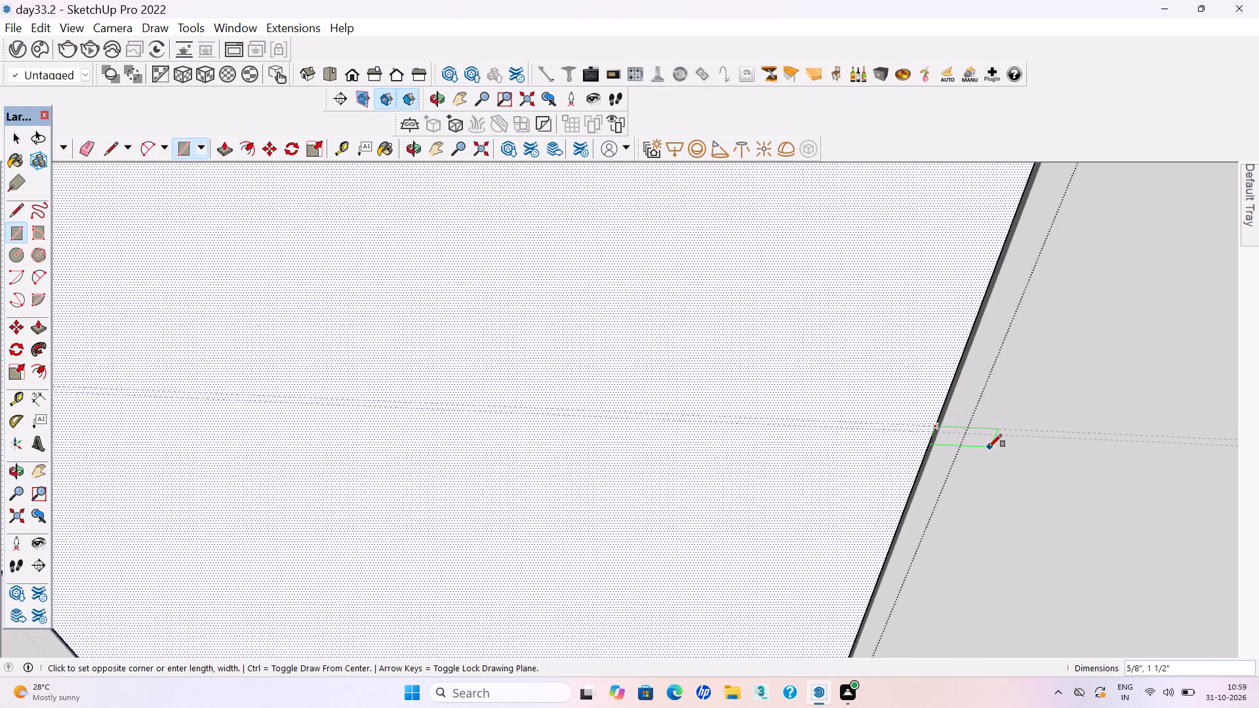
pyautogui.scroll(-8, 989, 447)
pyautogui.scroll(14, 376, 448)
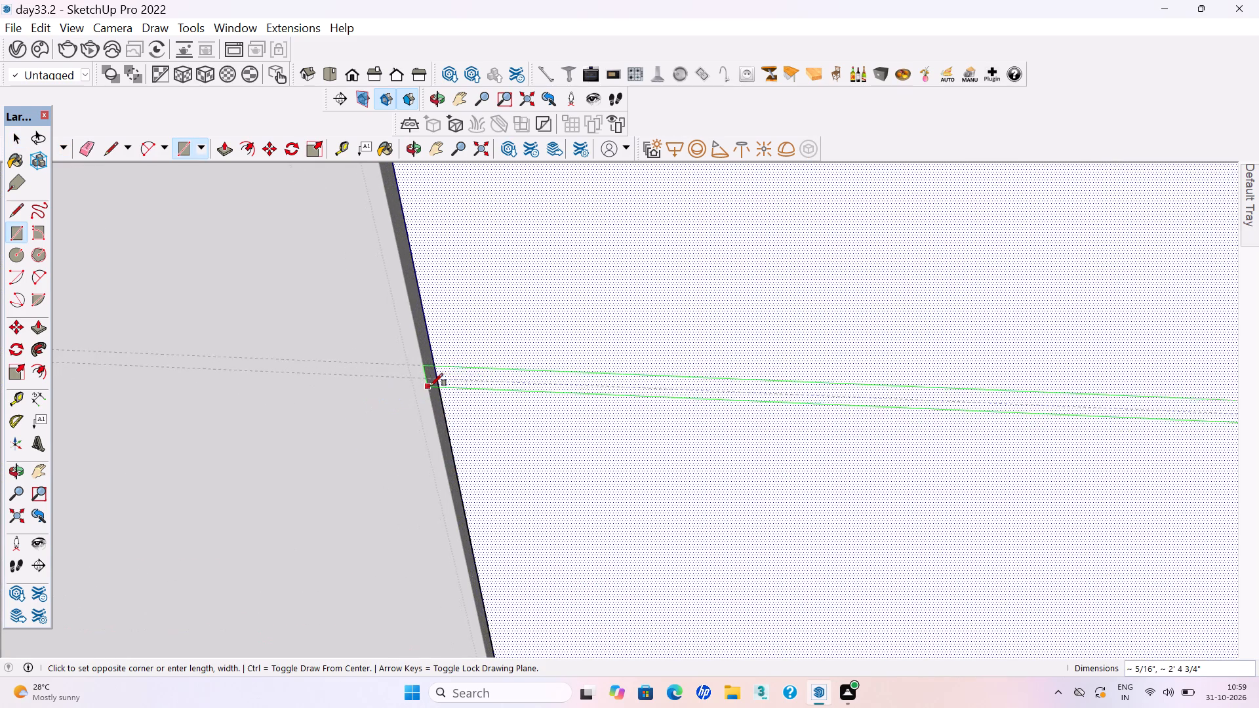
pyautogui.scroll(12, 430, 386)
pyautogui.click(446, 369)
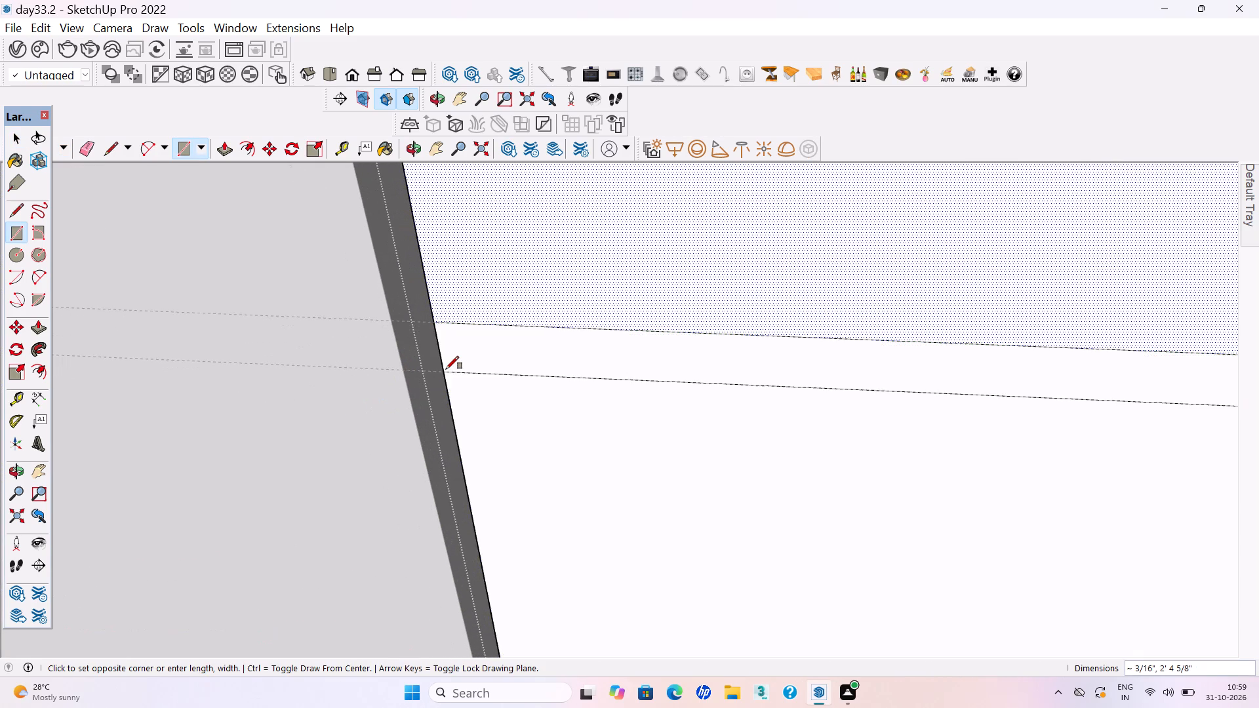
# Push the thin strip about 3/8" into the third base cabinet door to form a horizontal groove, and leave the group.
pyautogui.press('space')
pyautogui.press('space')
pyautogui.click(489, 359)
pyautogui.press('p')
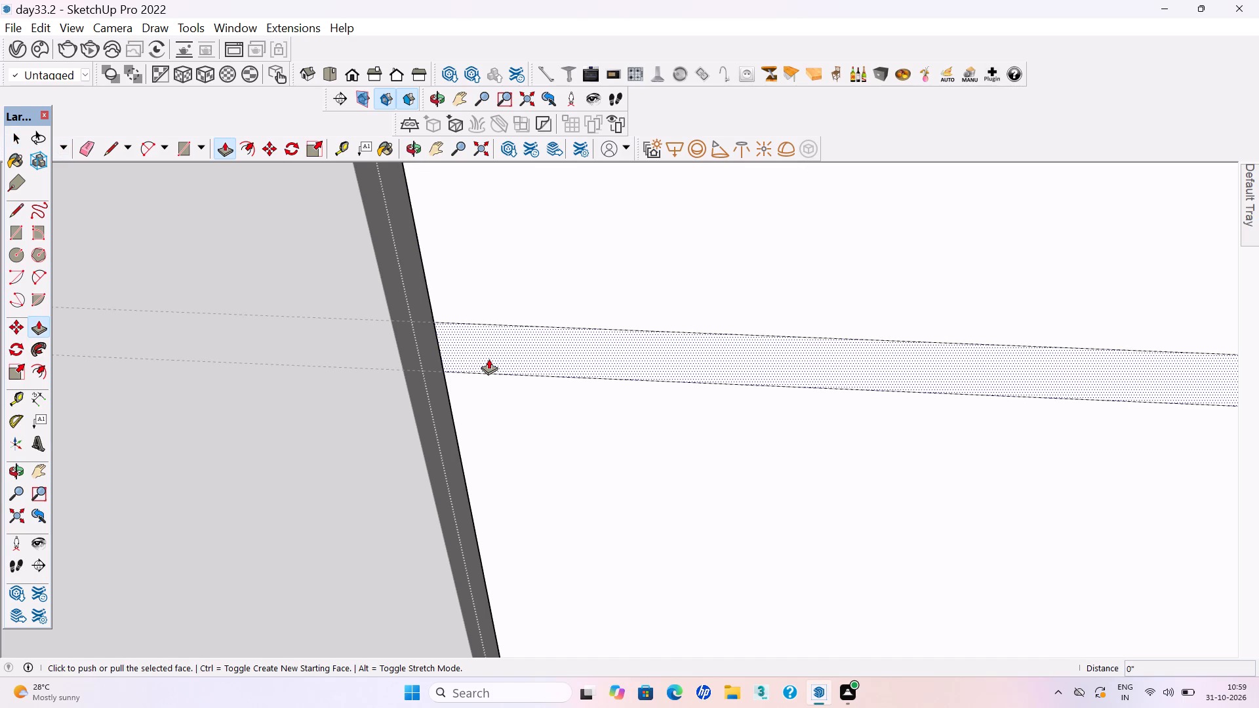
pyautogui.click(489, 359)
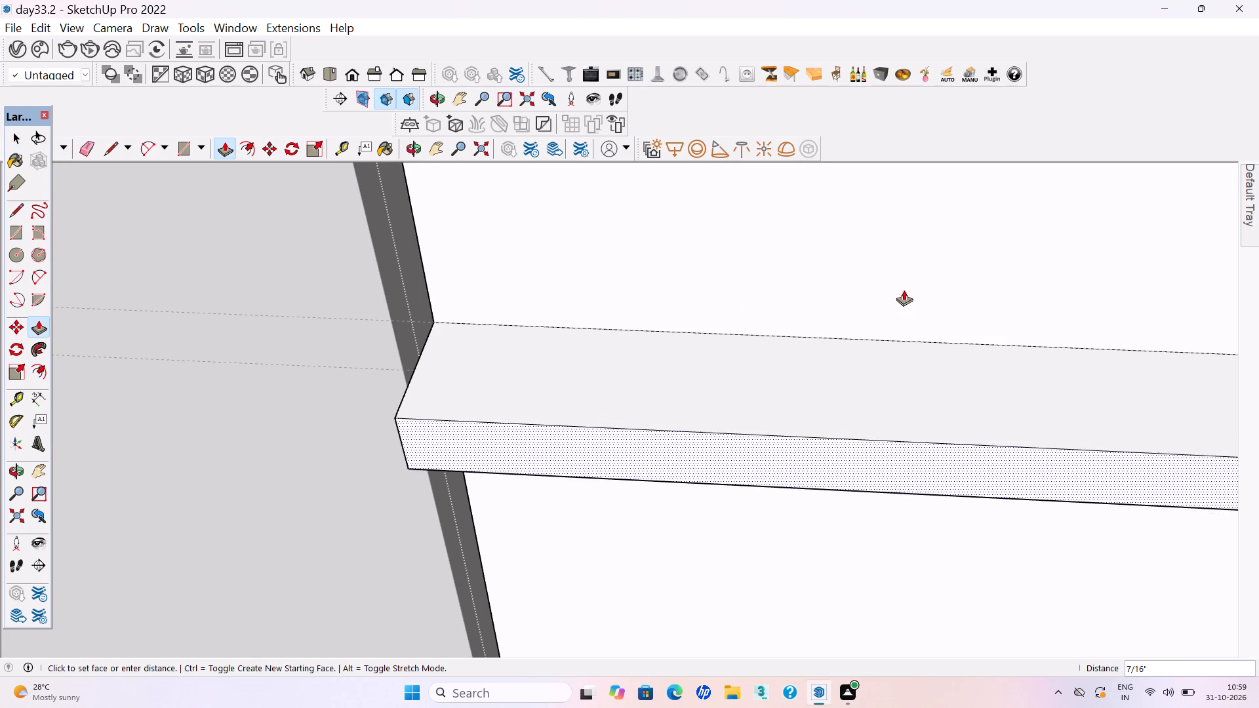
pyautogui.click(491, 285)
pyautogui.press('space')
pyautogui.scroll(-19, 373, 420)
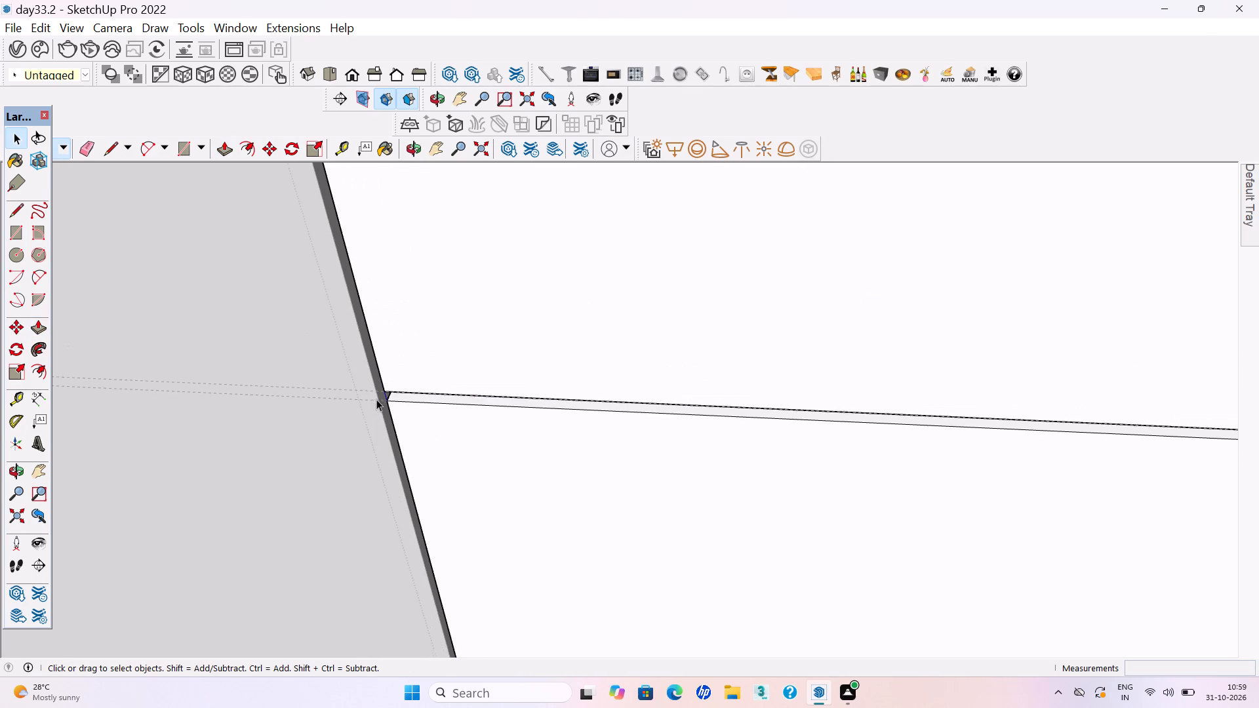
pyautogui.scroll(-20, 376, 399)
pyautogui.click(495, 587)
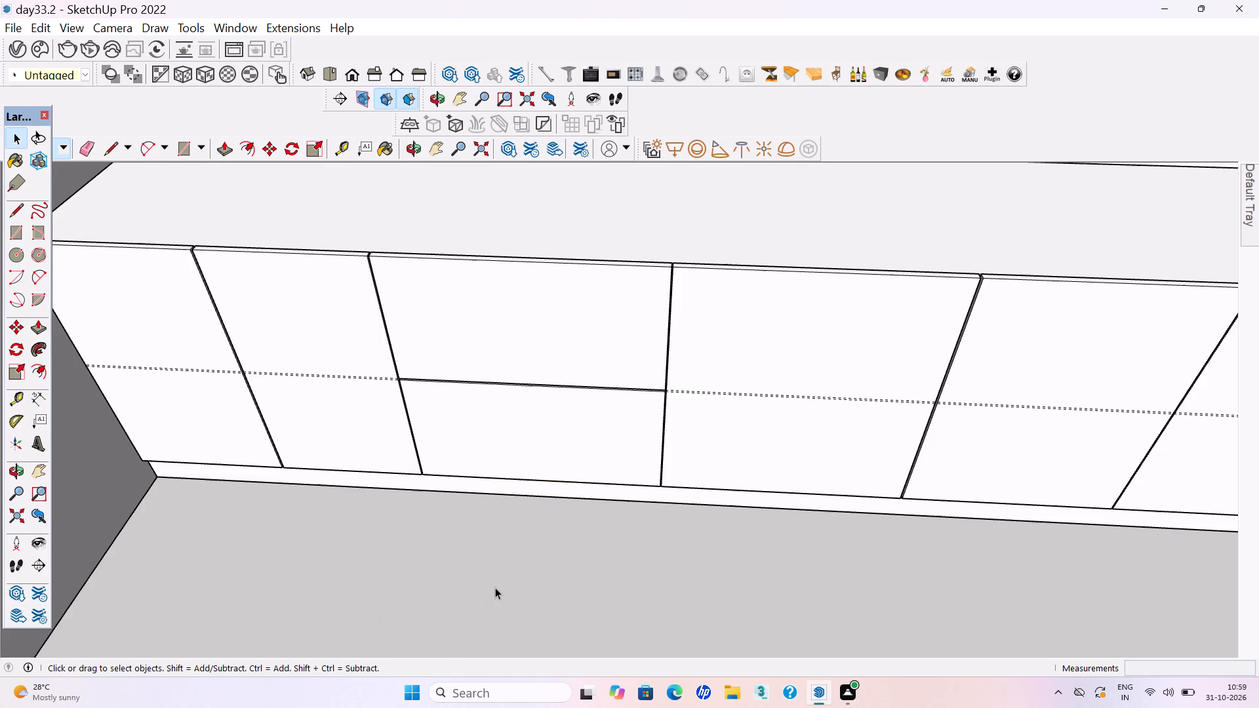
# Save the model with the grooved third base cabinet door.
pyautogui.hotkey('ctrl', 's')
pyautogui.hotkey('ctrl', 's')
pyautogui.hotkey('ctrl', 's')
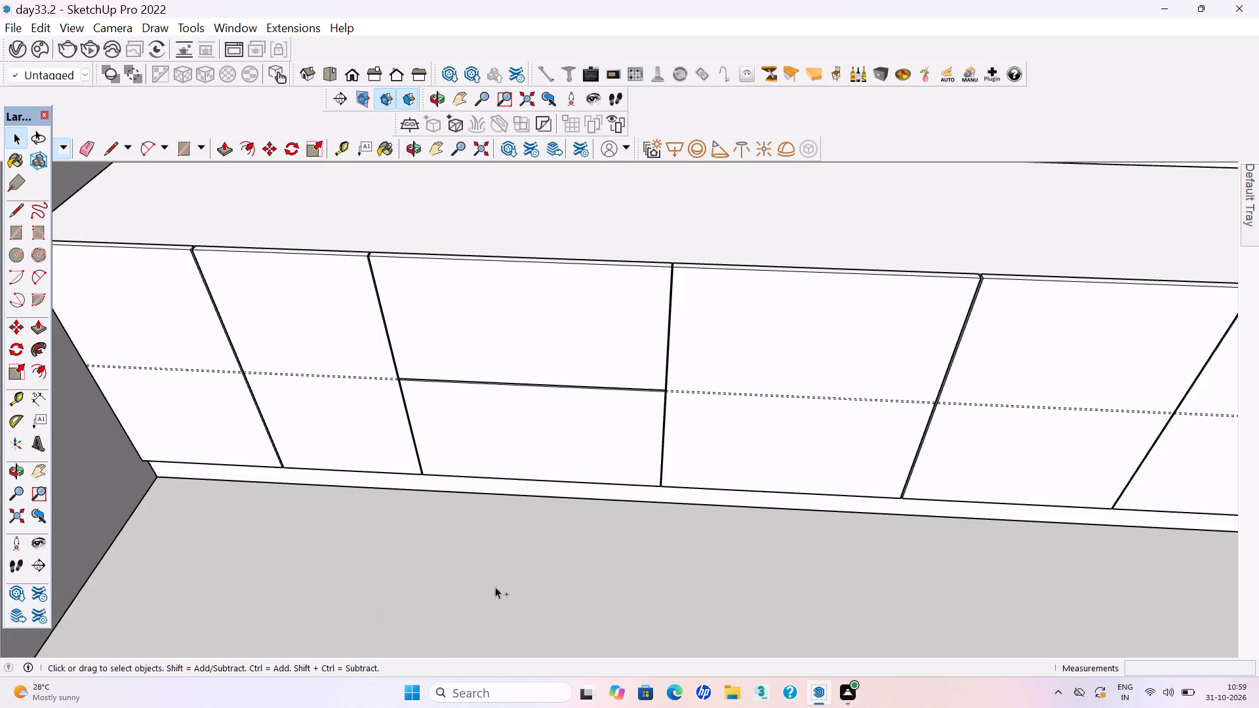
# Inside the fourth base cabinet door's group, draw a thin rectangle between the two guides across the door's full width.
pyautogui.scroll(-3, 416, 524)
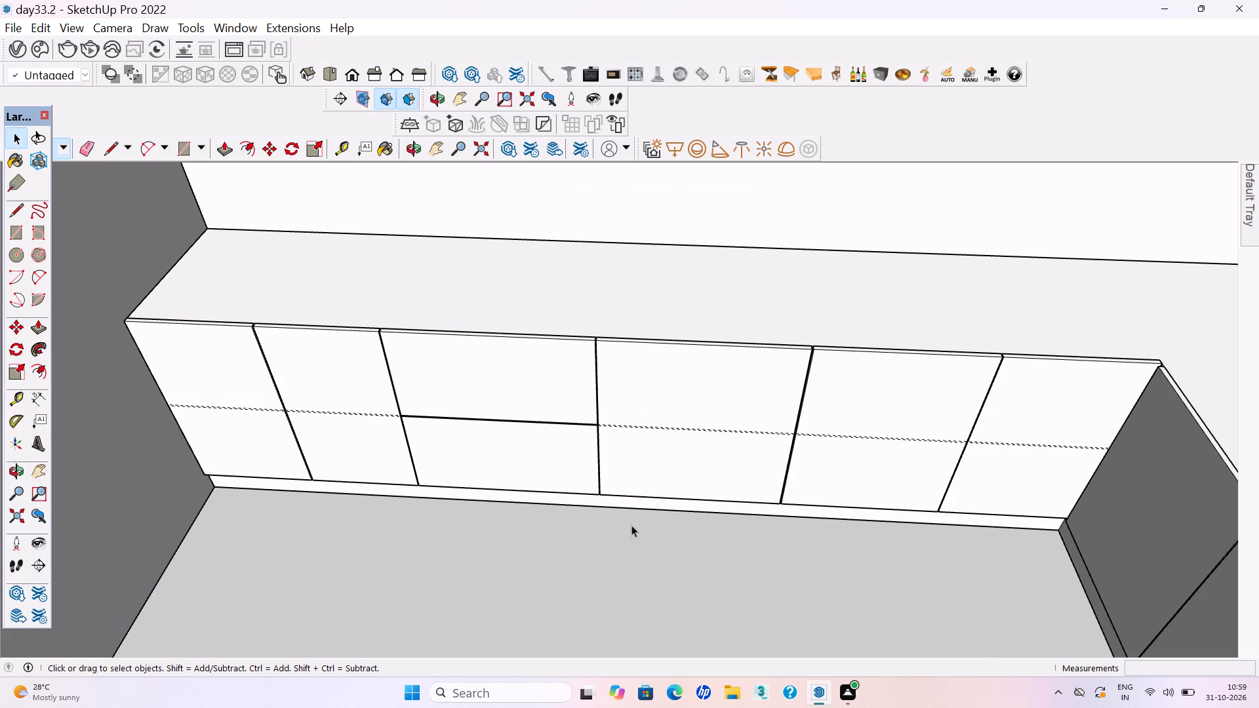
pyautogui.press('h')
pyautogui.moveTo(630, 525); pyautogui.dragTo(561, 572)
pyautogui.scroll(4, 597, 444)
pyautogui.press('t')
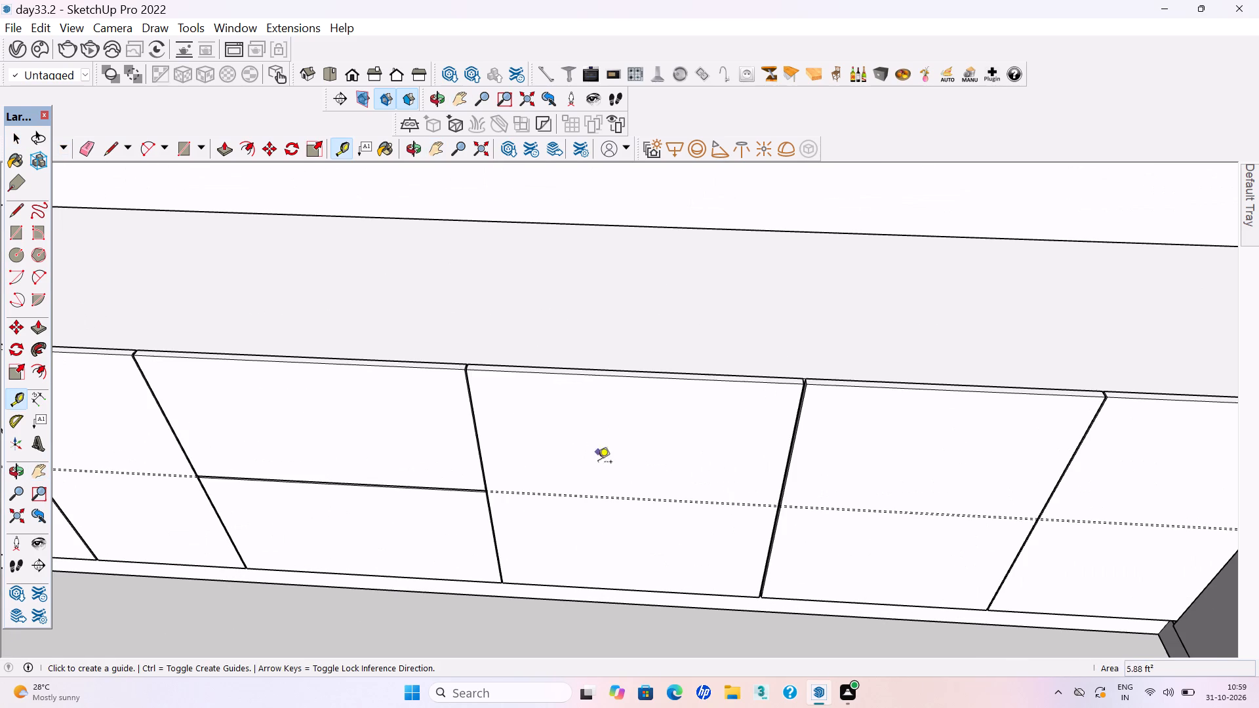
pyautogui.scroll(3, 597, 526)
pyautogui.moveTo(561, 540); pyautogui.dragTo(584, 436, button='middle')
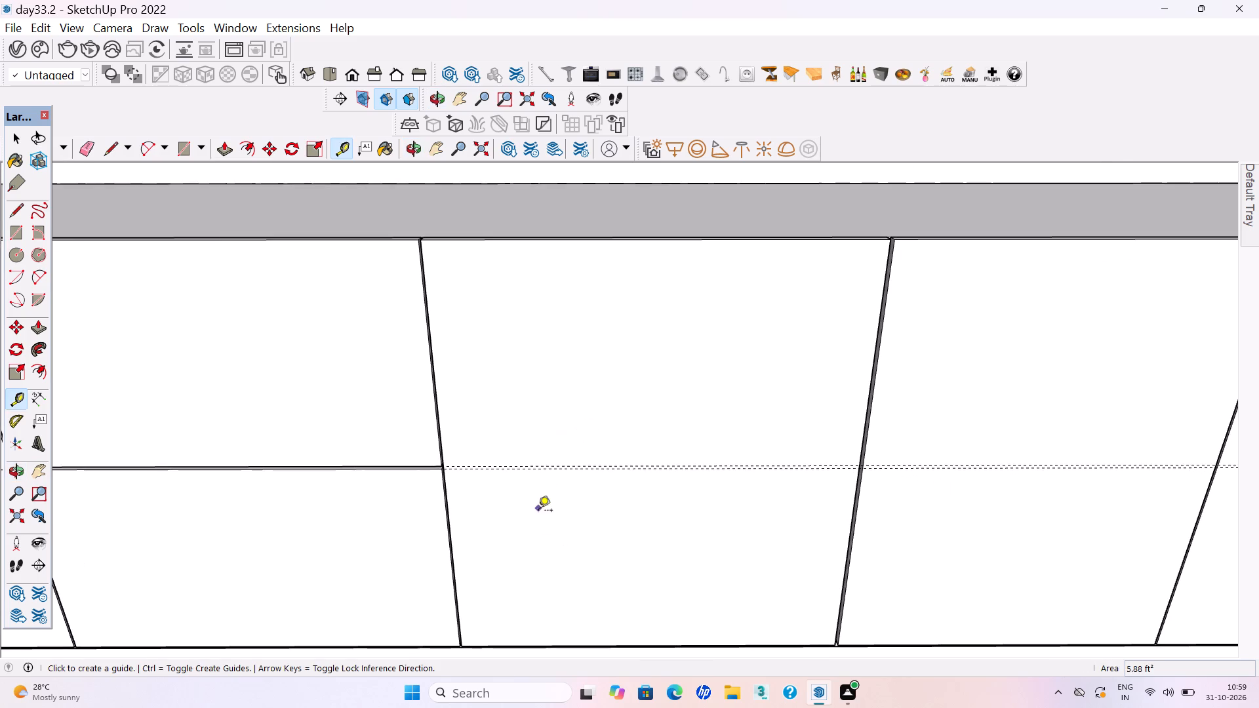
pyautogui.scroll(4, 538, 527)
pyautogui.press('space')
pyautogui.doubleClick(524, 548)
pyautogui.click(524, 548)
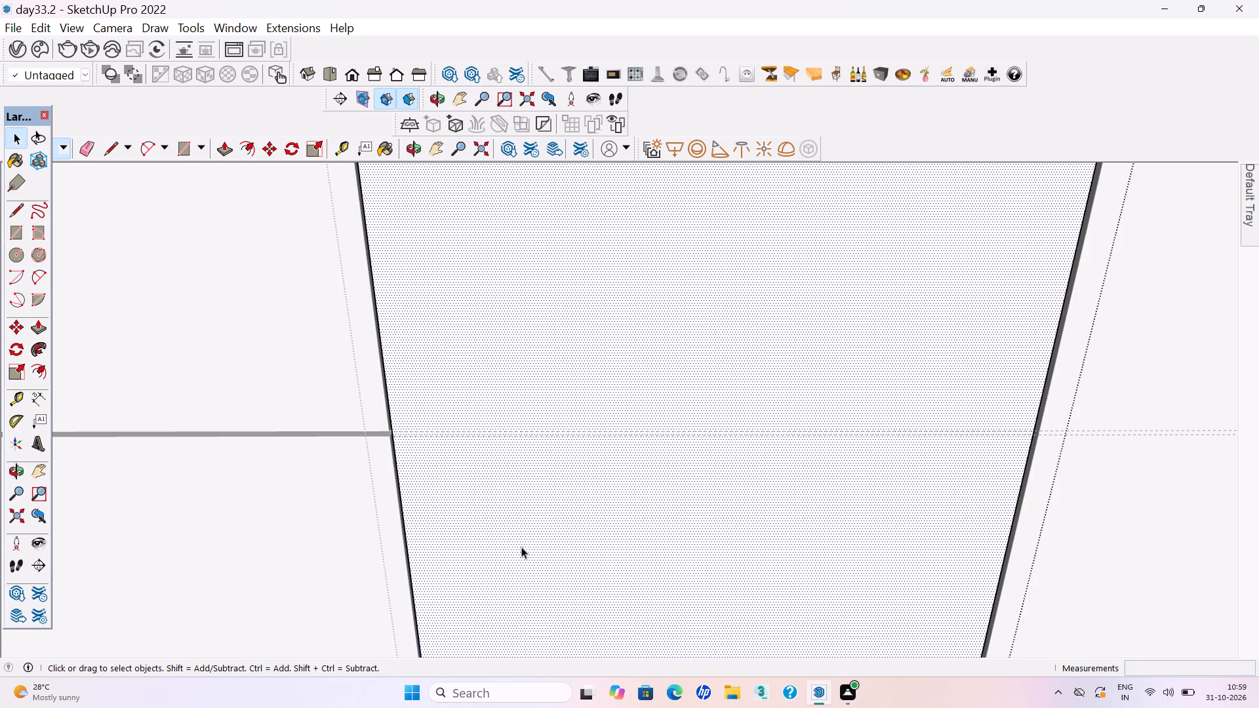
pyautogui.press('r')
pyautogui.scroll(16, 402, 463)
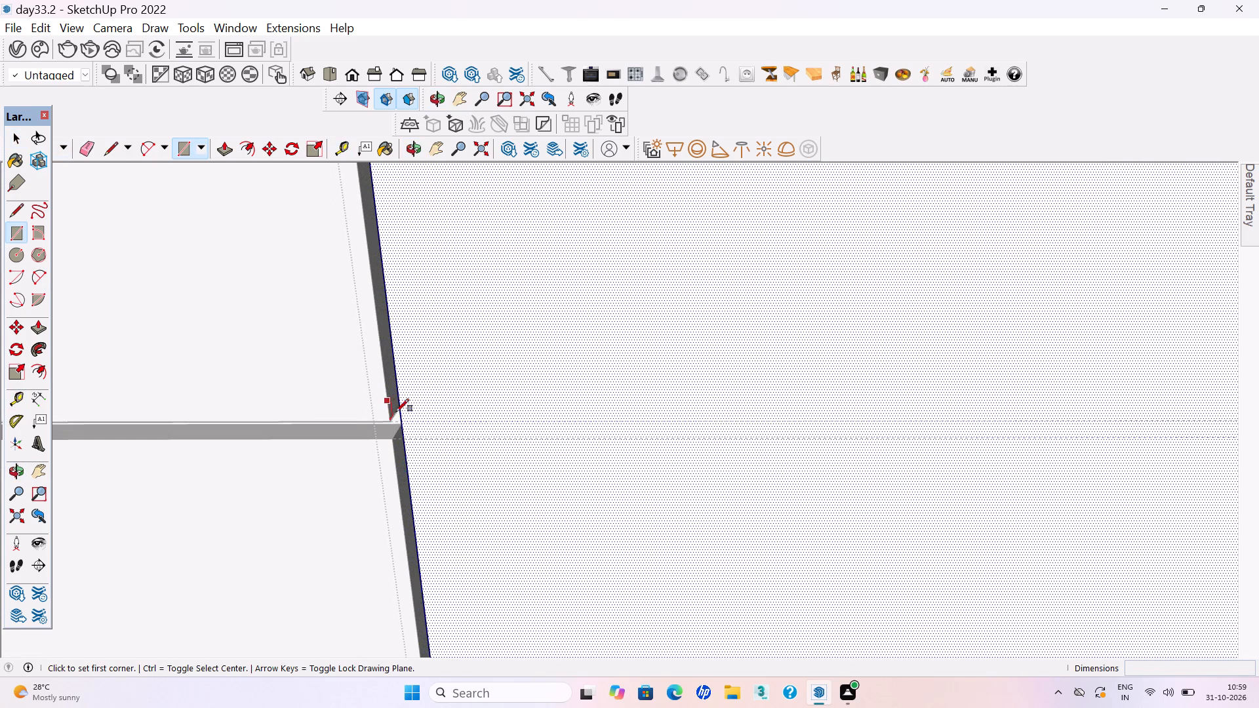
pyautogui.scroll(2, 396, 412)
pyautogui.click(409, 427)
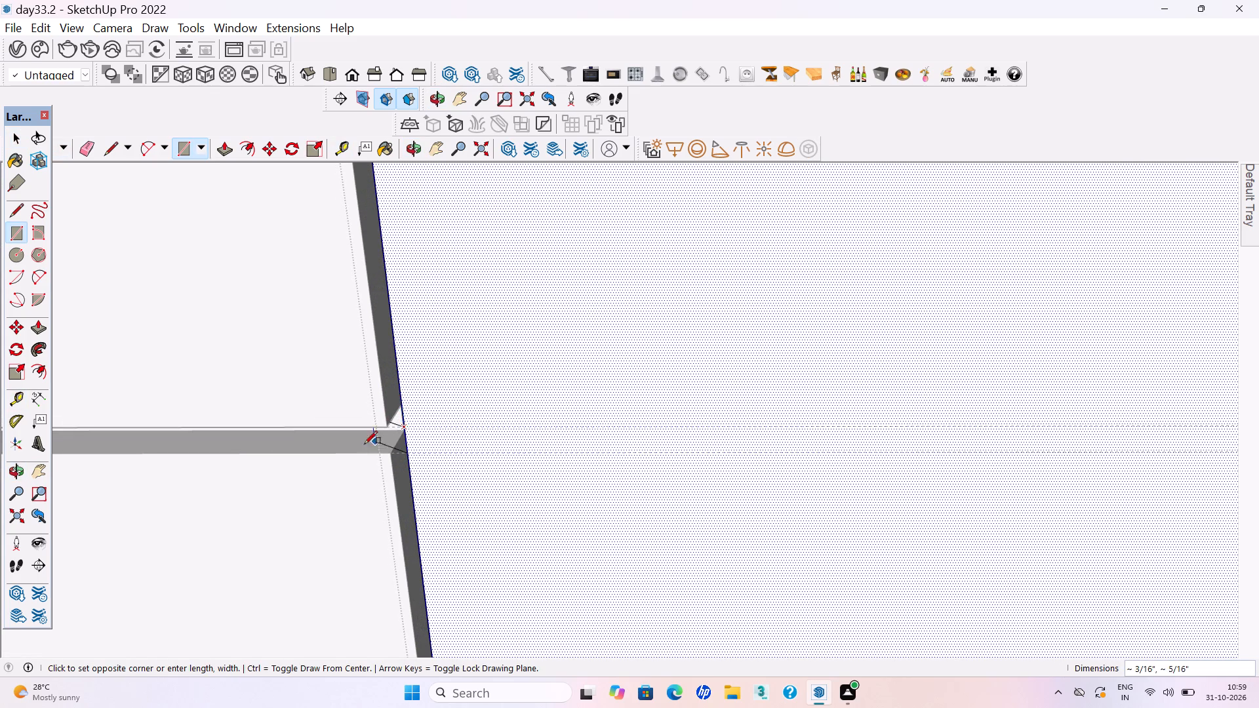
pyautogui.scroll(-20, 310, 447)
pyautogui.scroll(-4, 310, 447)
pyautogui.moveTo(791, 491); pyautogui.dragTo(734, 526, button='middle')
pyautogui.scroll(19, 767, 471)
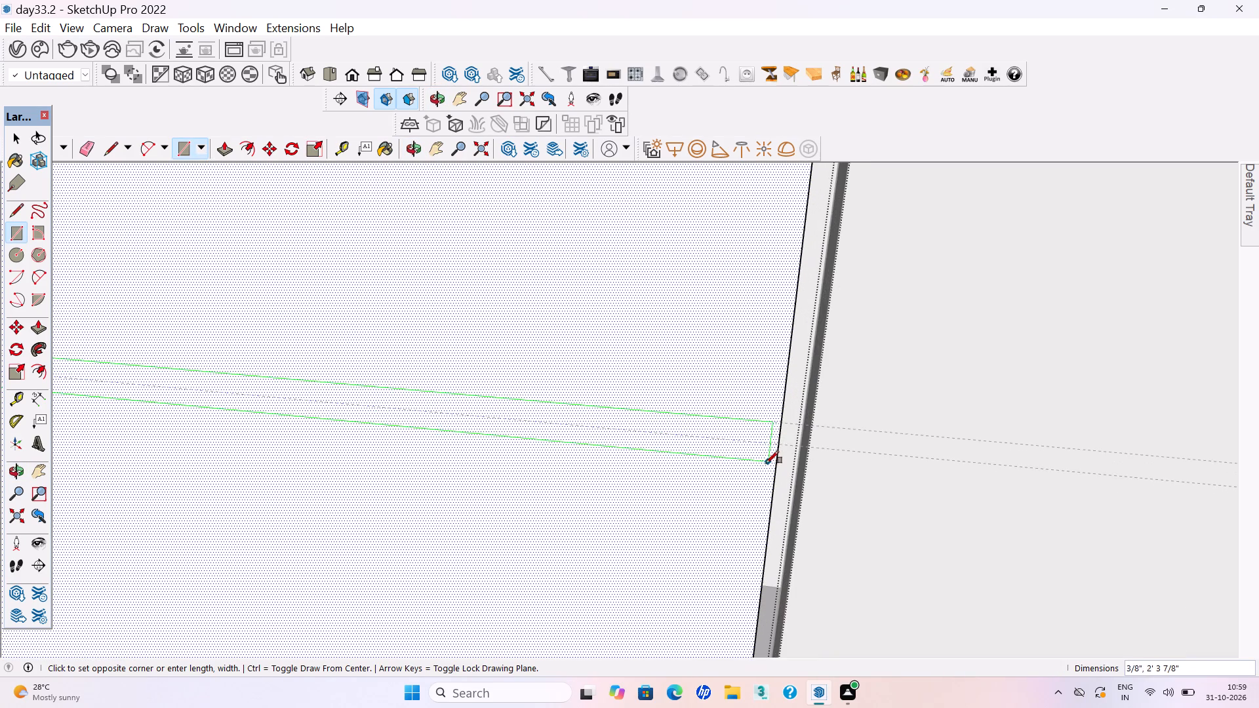
pyautogui.click(779, 445)
# Push the thin strip about 11/16" into the fourth base cabinet door to form a horizontal groove, and leave the group.
pyautogui.moveTo(781, 446); pyautogui.dragTo(725, 490, button='middle')
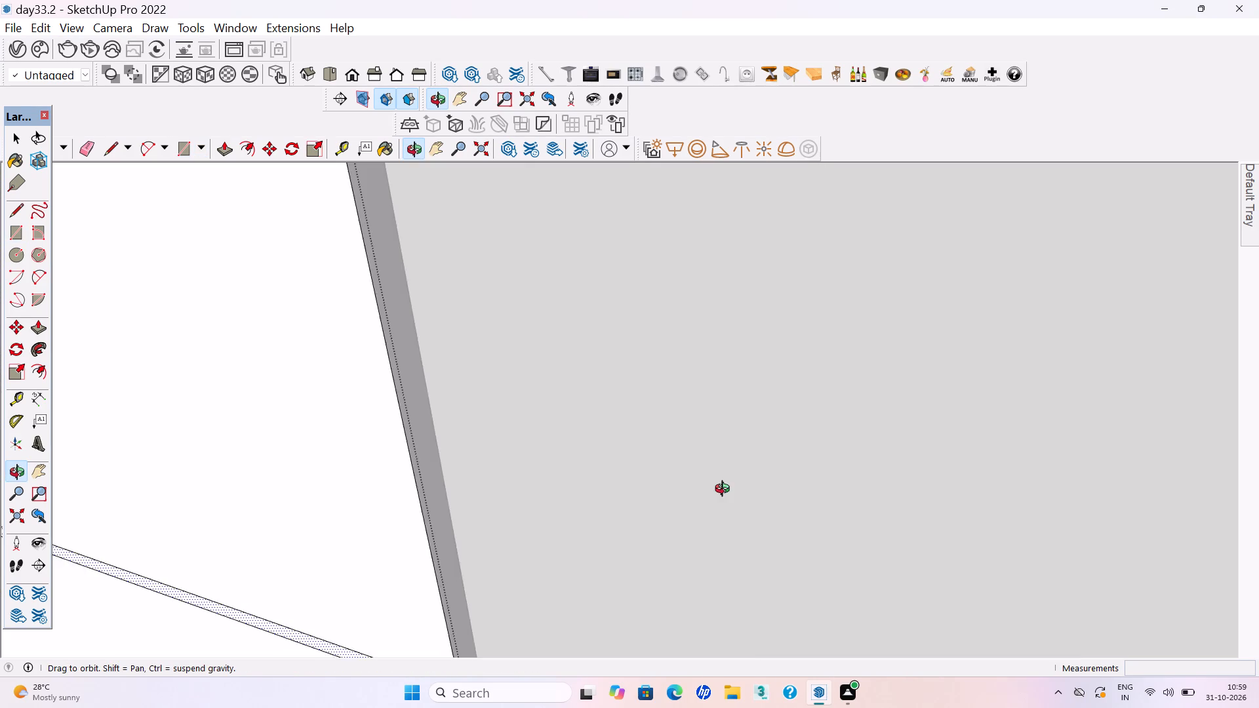
pyautogui.moveTo(725, 490); pyautogui.dragTo(749, 471, button='middle')
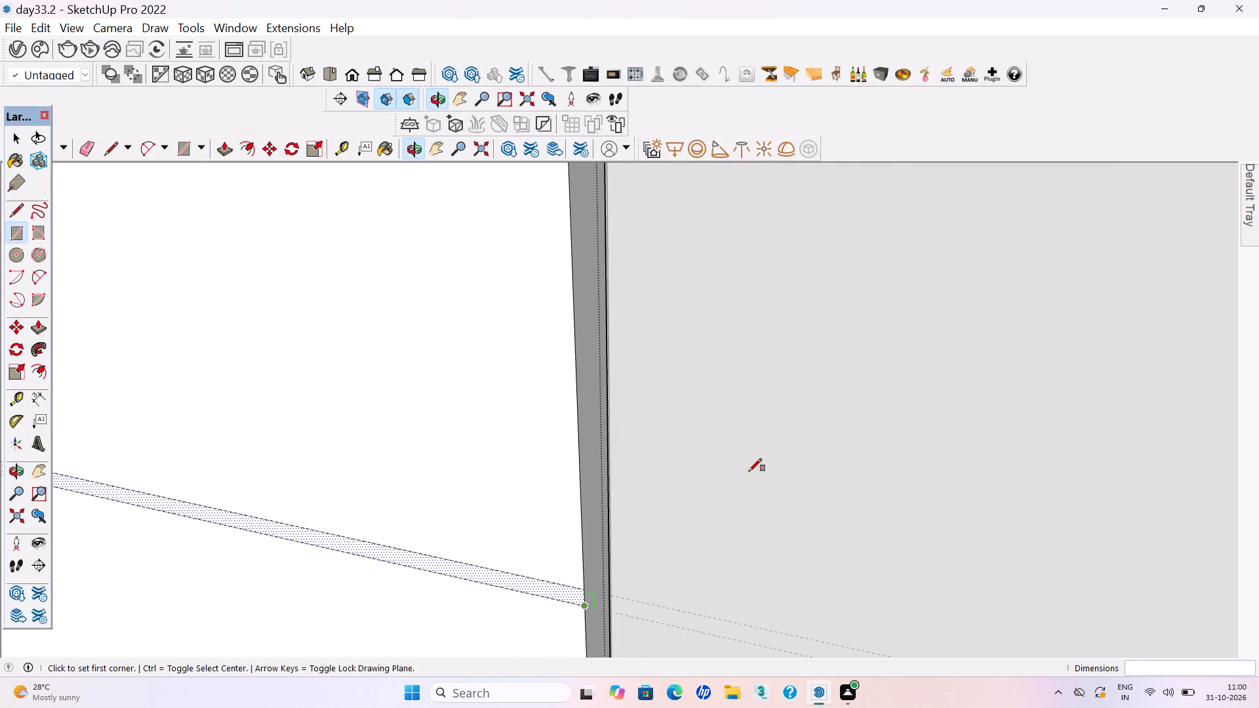
pyautogui.press('p')
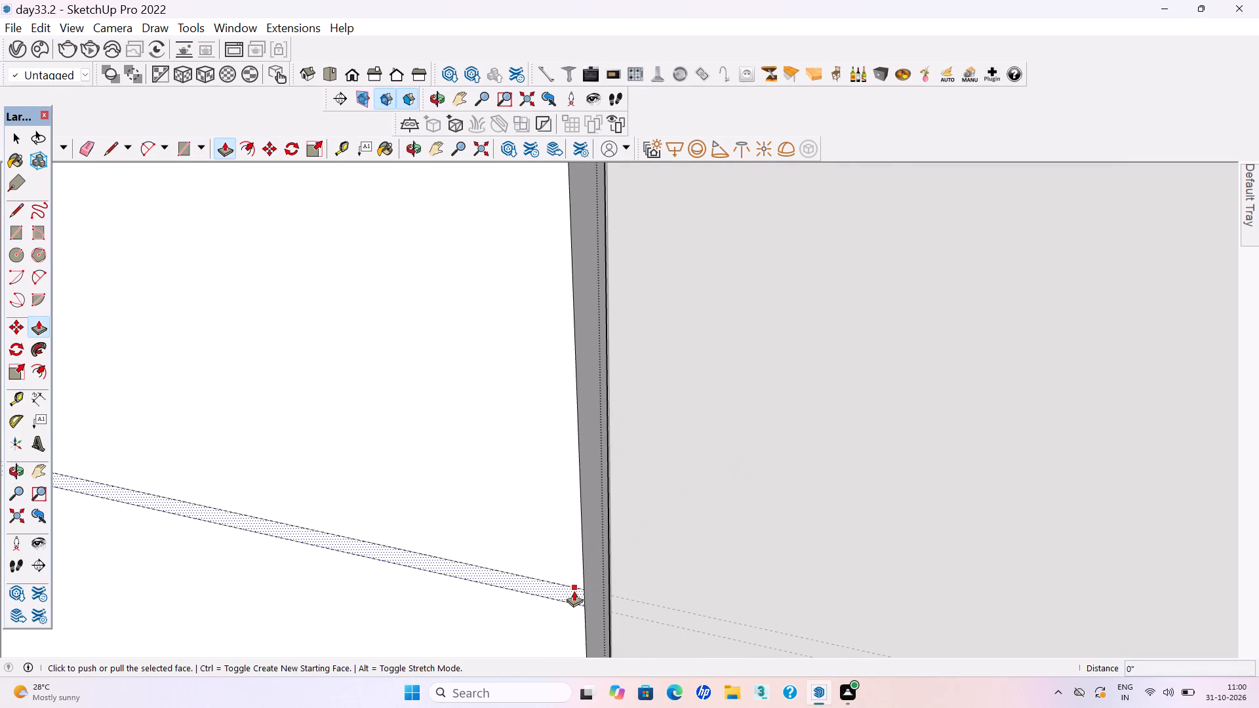
pyautogui.click(574, 591)
pyautogui.click(684, 496)
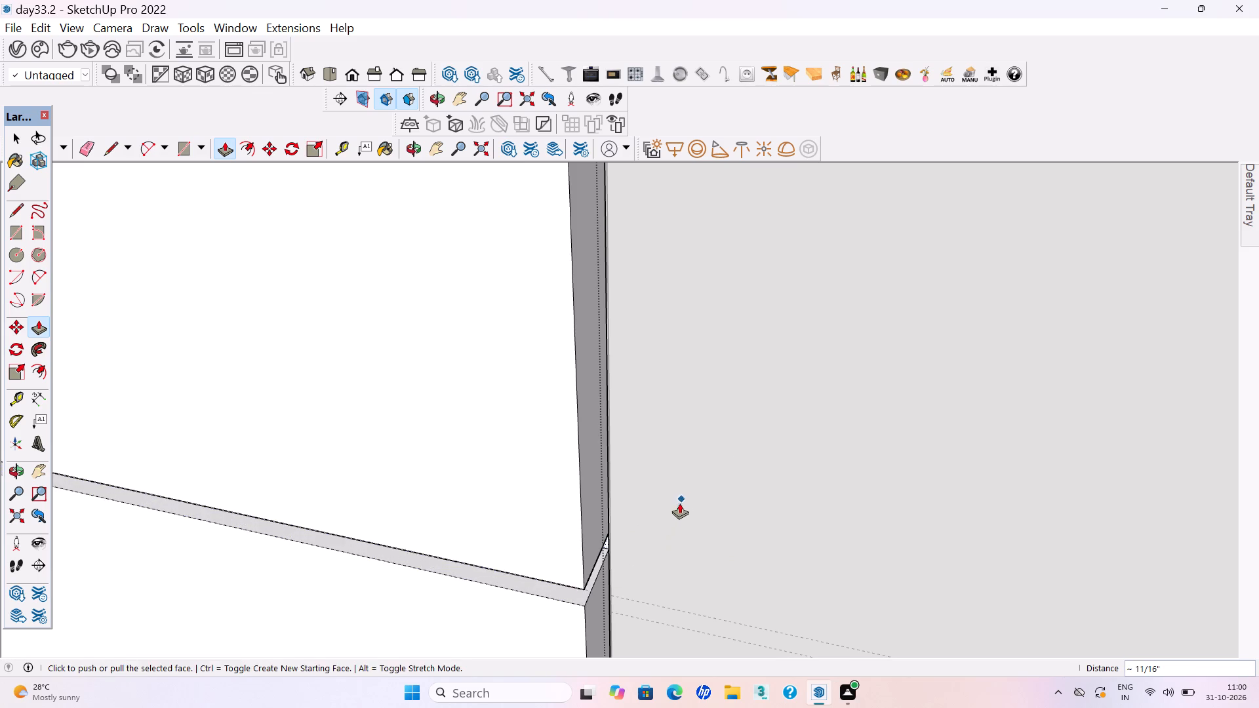
pyautogui.press('space')
pyautogui.scroll(-20, 680, 522)
pyautogui.scroll(-9, 680, 522)
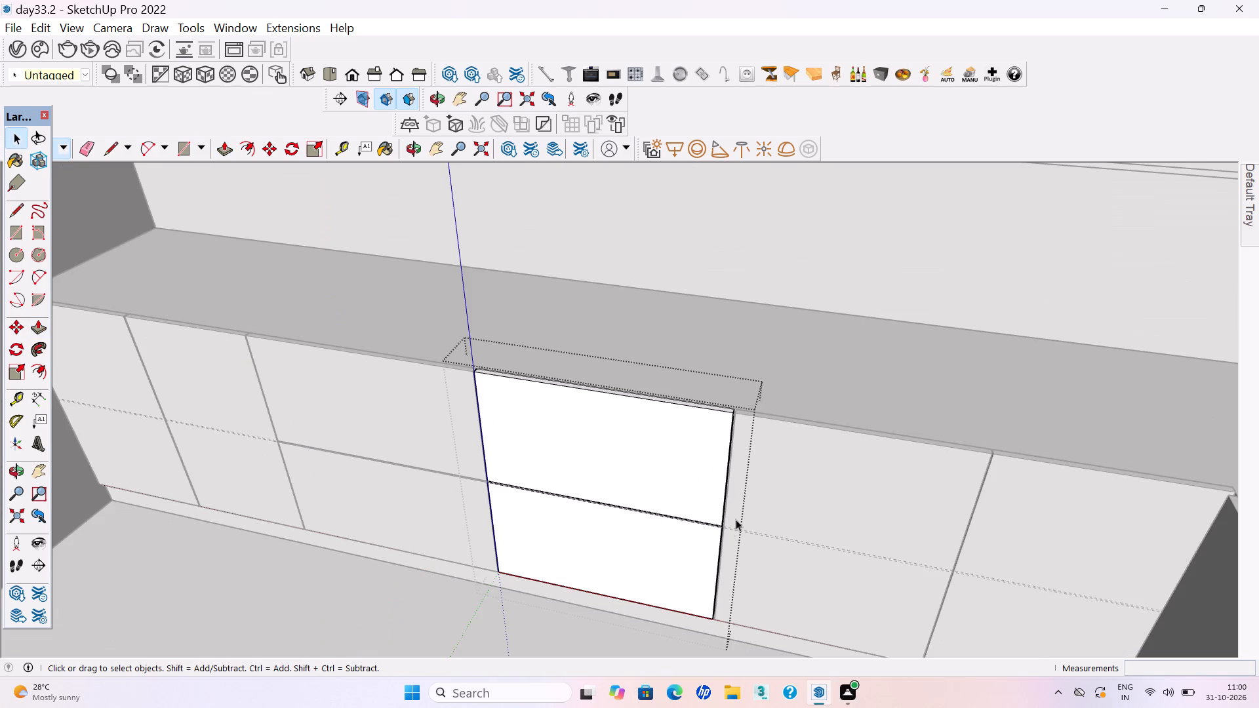
pyautogui.click(412, 627)
# Save the model with the grooved fourth base cabinet door.
pyautogui.hotkey('ctrl', 's')
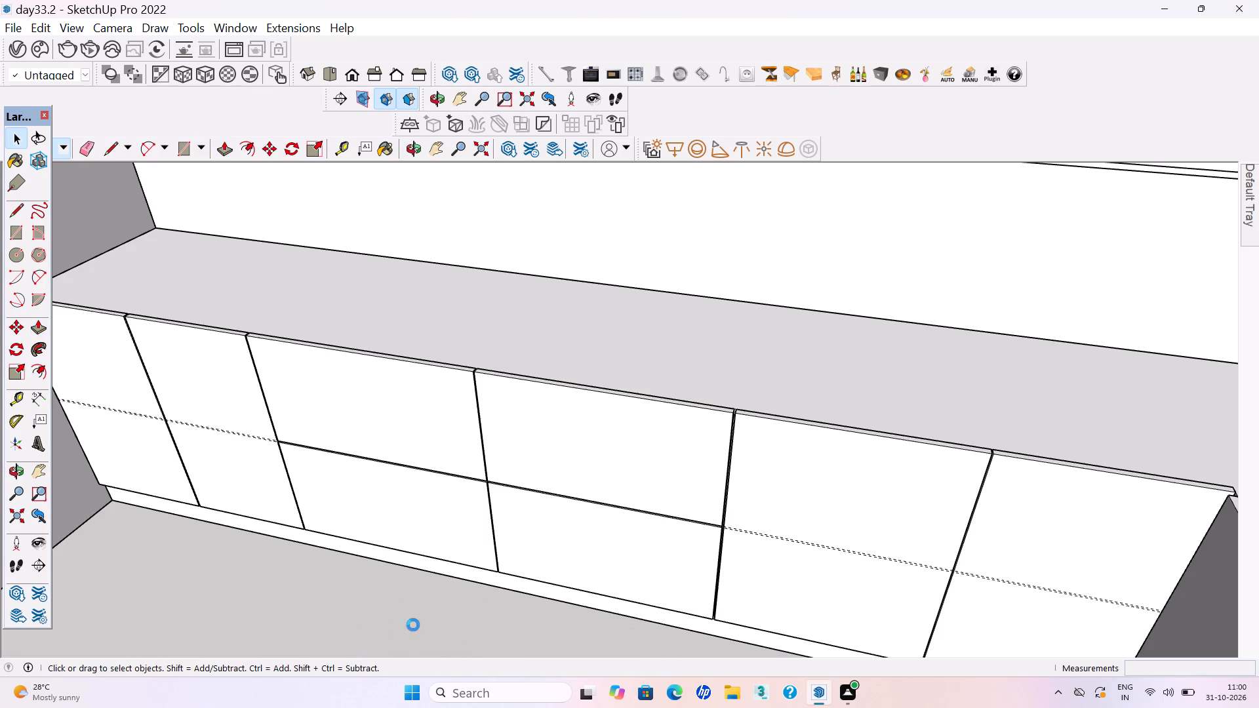
pyautogui.hotkey('ctrl', 's')
pyautogui.hotkey('ctrl', 's')
pyautogui.hotkey('ctrl', 's')
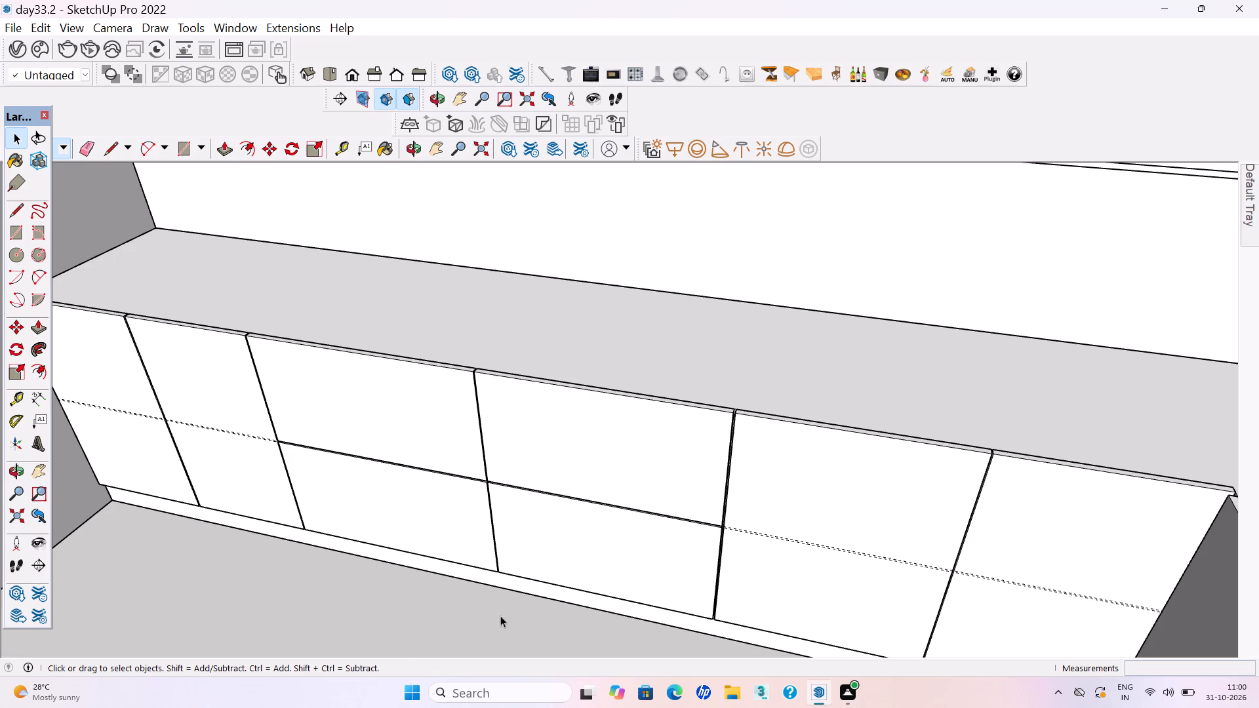
# Delete the two guide lines running across the kitchen base cabinets, and save the model.
pyautogui.scroll(-20, 587, 608)
pyautogui.scroll(-9, 587, 608)
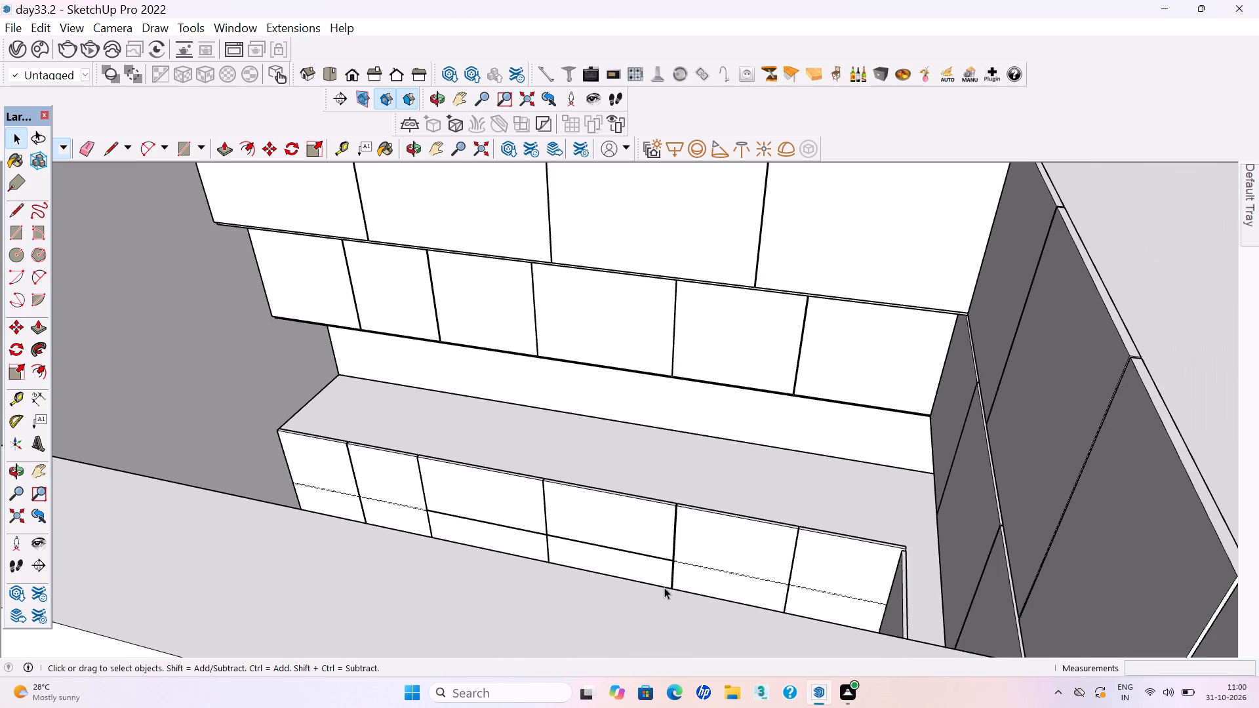
pyautogui.scroll(-20, 664, 587)
pyautogui.scroll(-12, 664, 587)
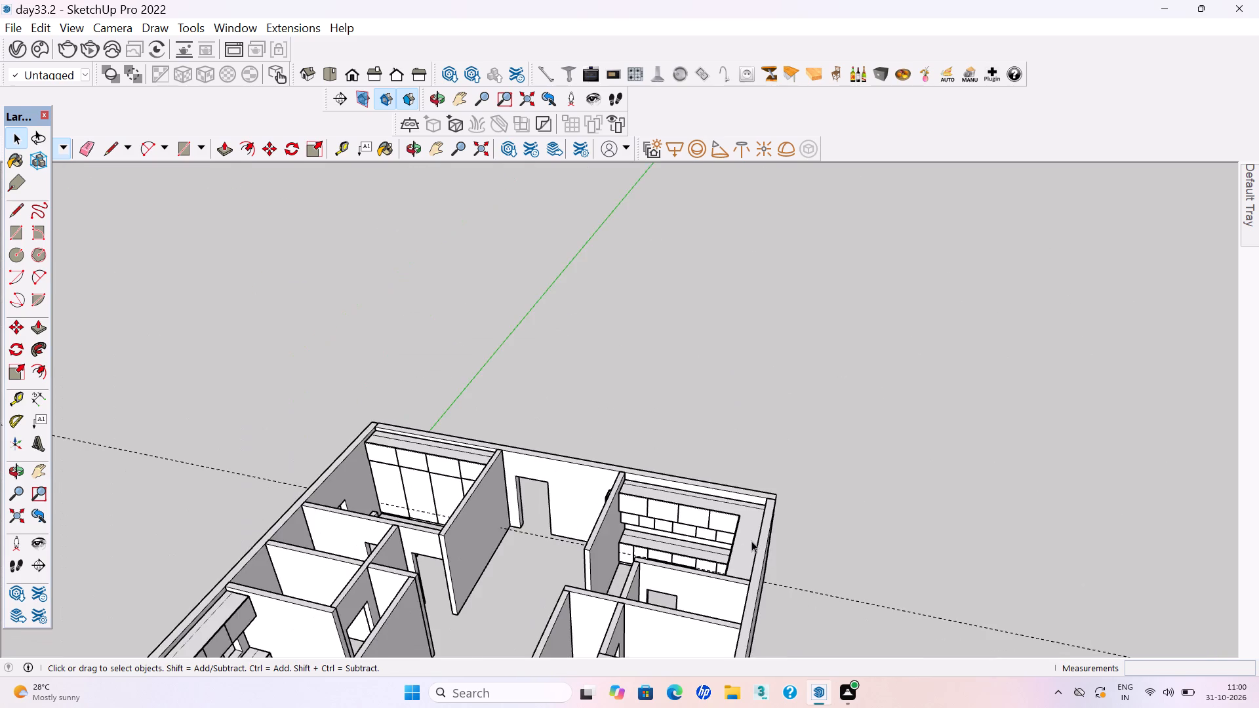
pyautogui.moveTo(757, 546); pyautogui.dragTo(814, 637, button='middle')
pyautogui.middleClick(814, 637)
pyautogui.click(892, 595)
pyautogui.moveTo(925, 595); pyautogui.dragTo(874, 462)
pyautogui.press('Delete')
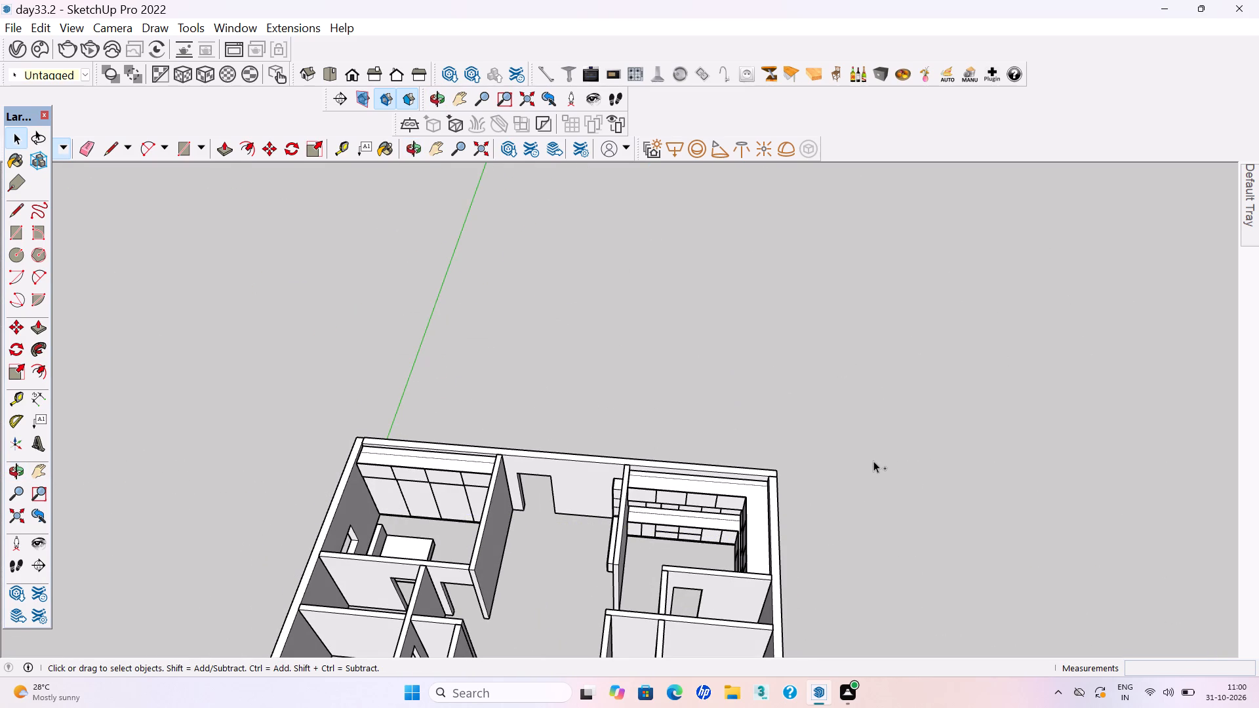
pyautogui.hotkey('ctrl', 's')
pyautogui.hotkey('ctrl', 's')
# Place the four-burner cooktop component on the kitchen countertop above the grooved fourth base cabinet door.
pyautogui.press('h')
pyautogui.scroll(4, 666, 515)
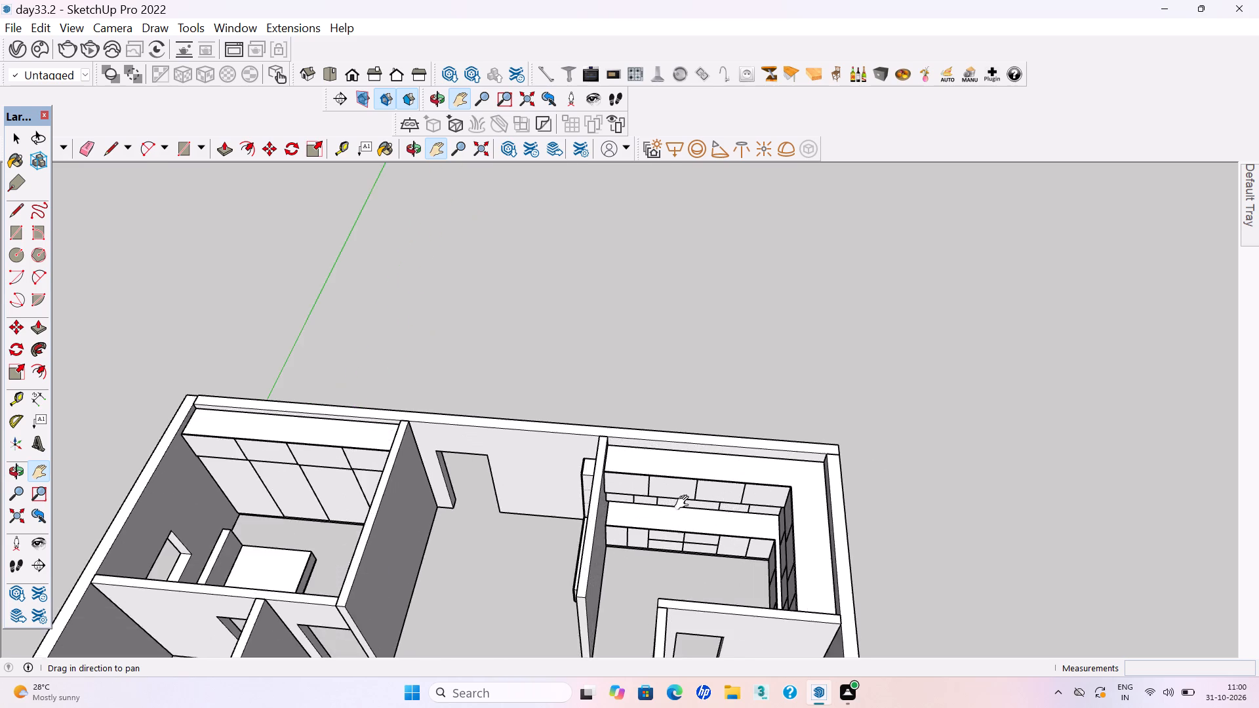
pyautogui.scroll(14, 685, 503)
pyautogui.moveTo(716, 580); pyautogui.dragTo(758, 491, button='middle')
pyautogui.scroll(-3, 759, 494)
pyautogui.moveTo(738, 551); pyautogui.dragTo(734, 524, button='middle')
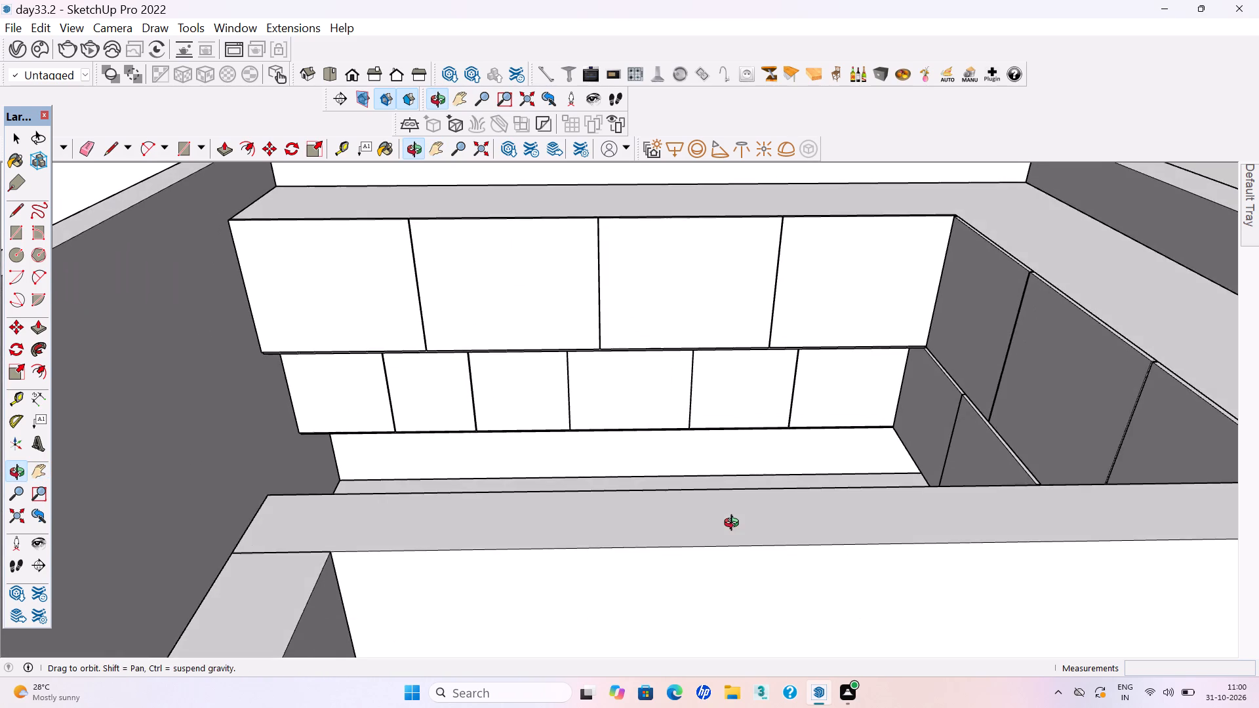
pyautogui.moveTo(734, 524); pyautogui.dragTo(734, 567, button='middle')
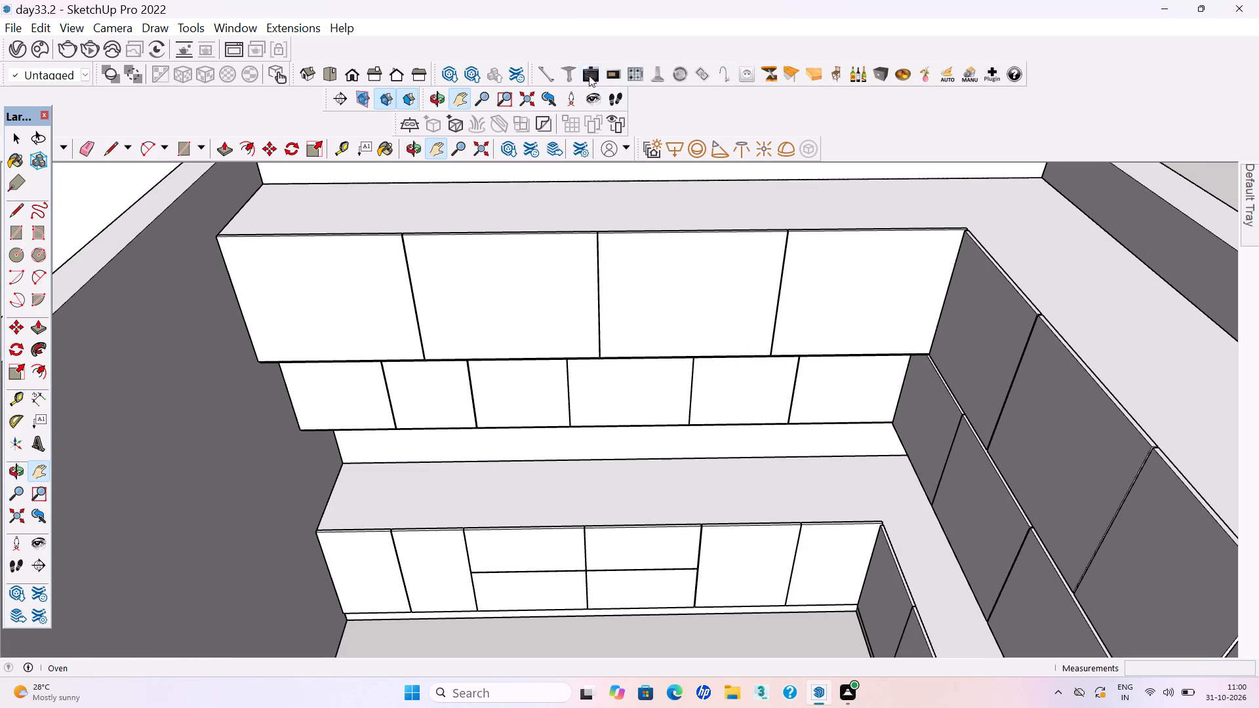
pyautogui.doubleClick(631, 73)
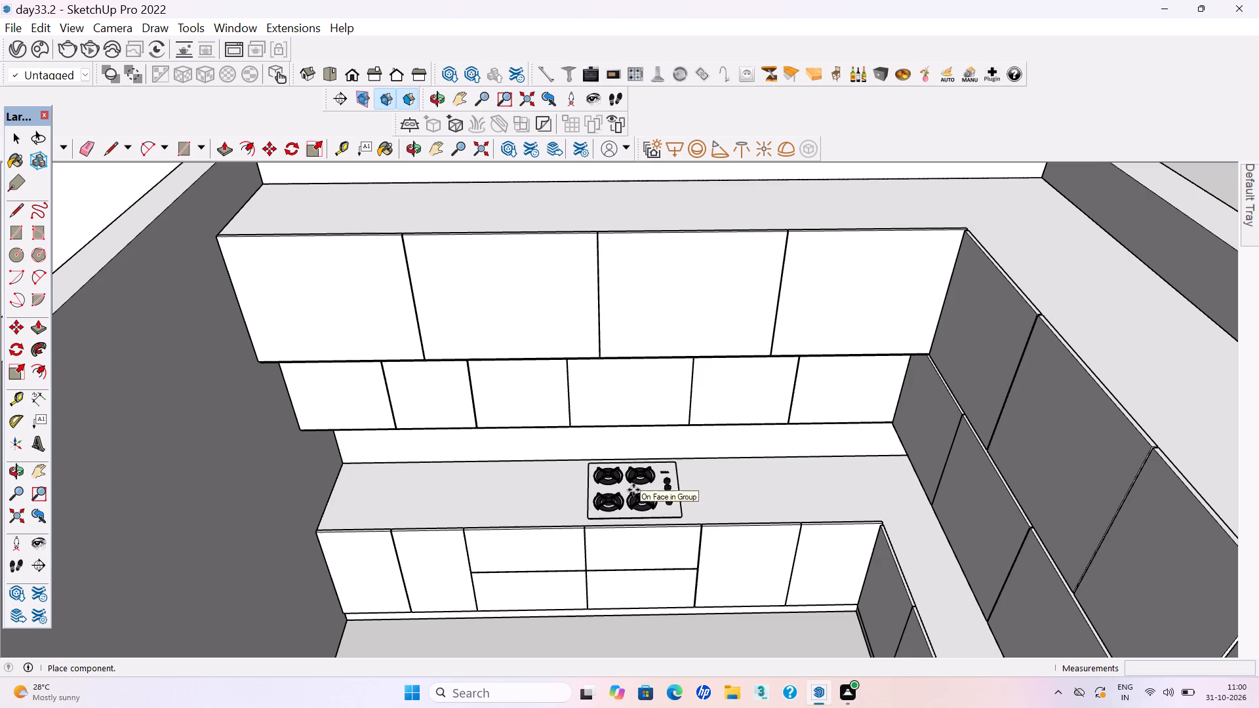
pyautogui.click(633, 490)
# Save the model and deselect the cooktop.
pyautogui.hotkey('ctrl', 's')
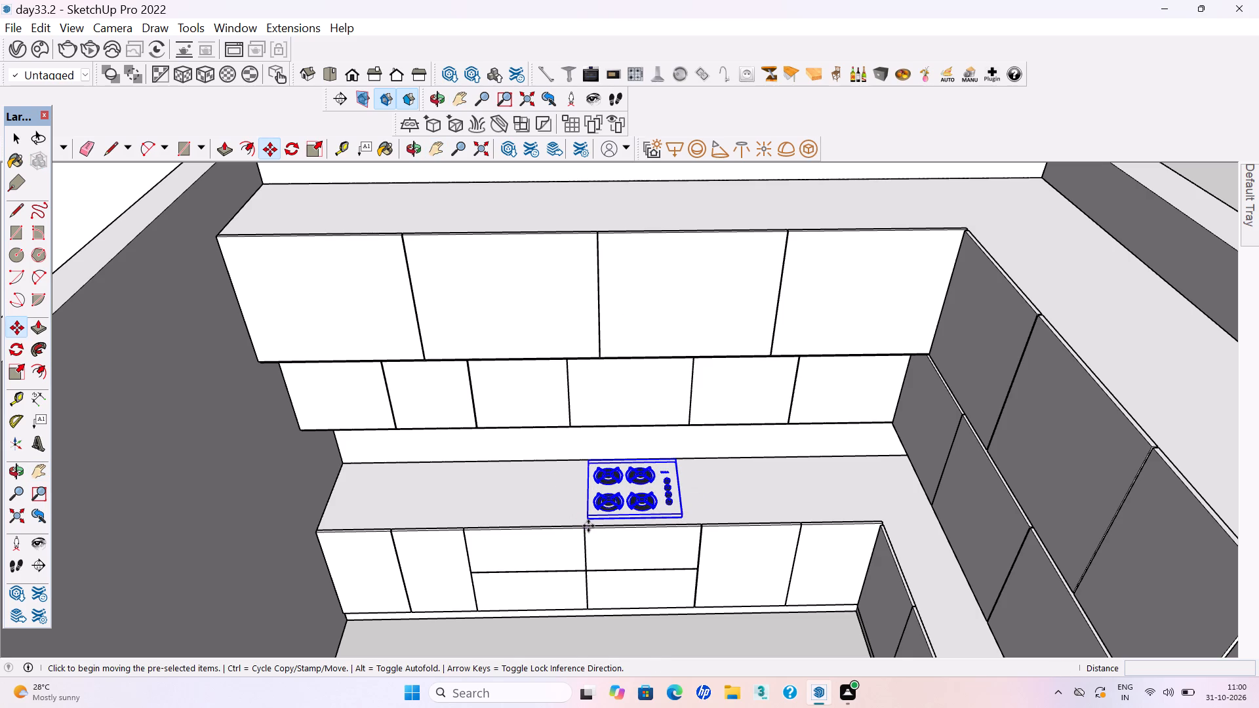
pyautogui.hotkey('ctrl', 's')
pyautogui.hotkey('ctrl', 's')
pyautogui.hotkey('ctrl', 's')
pyautogui.scroll(-5, 589, 524)
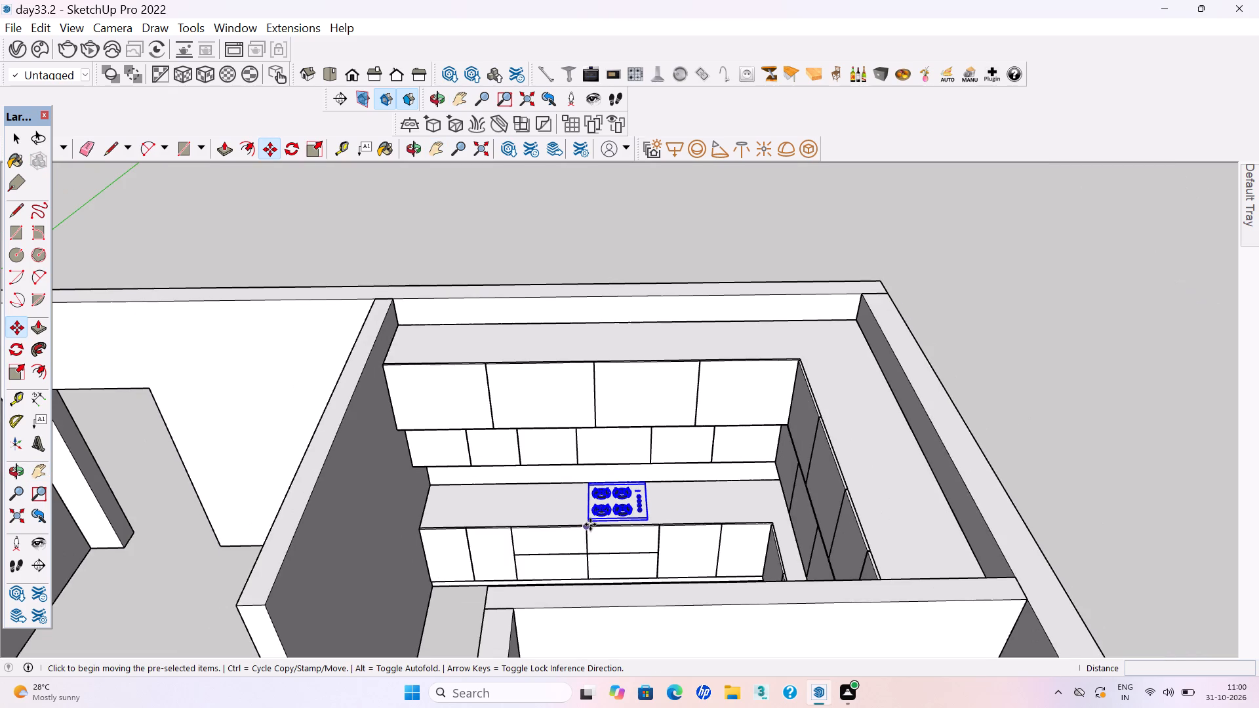
pyautogui.press('space')
pyautogui.click(1106, 318)
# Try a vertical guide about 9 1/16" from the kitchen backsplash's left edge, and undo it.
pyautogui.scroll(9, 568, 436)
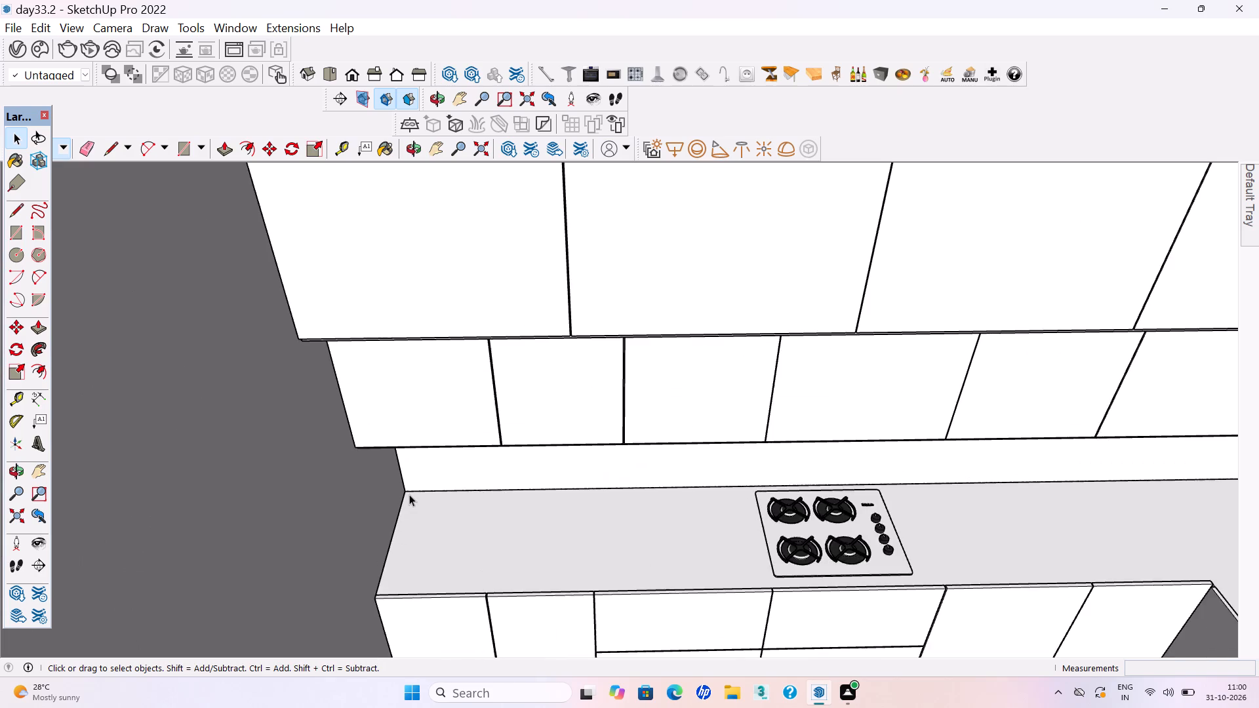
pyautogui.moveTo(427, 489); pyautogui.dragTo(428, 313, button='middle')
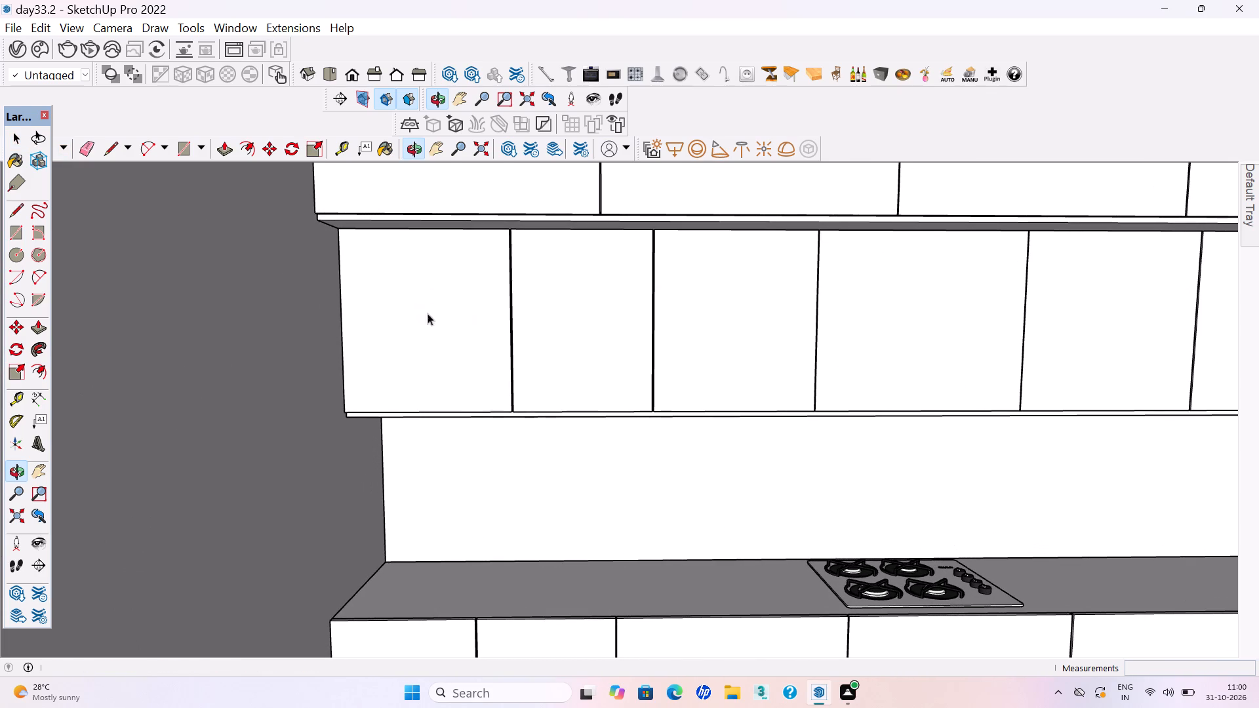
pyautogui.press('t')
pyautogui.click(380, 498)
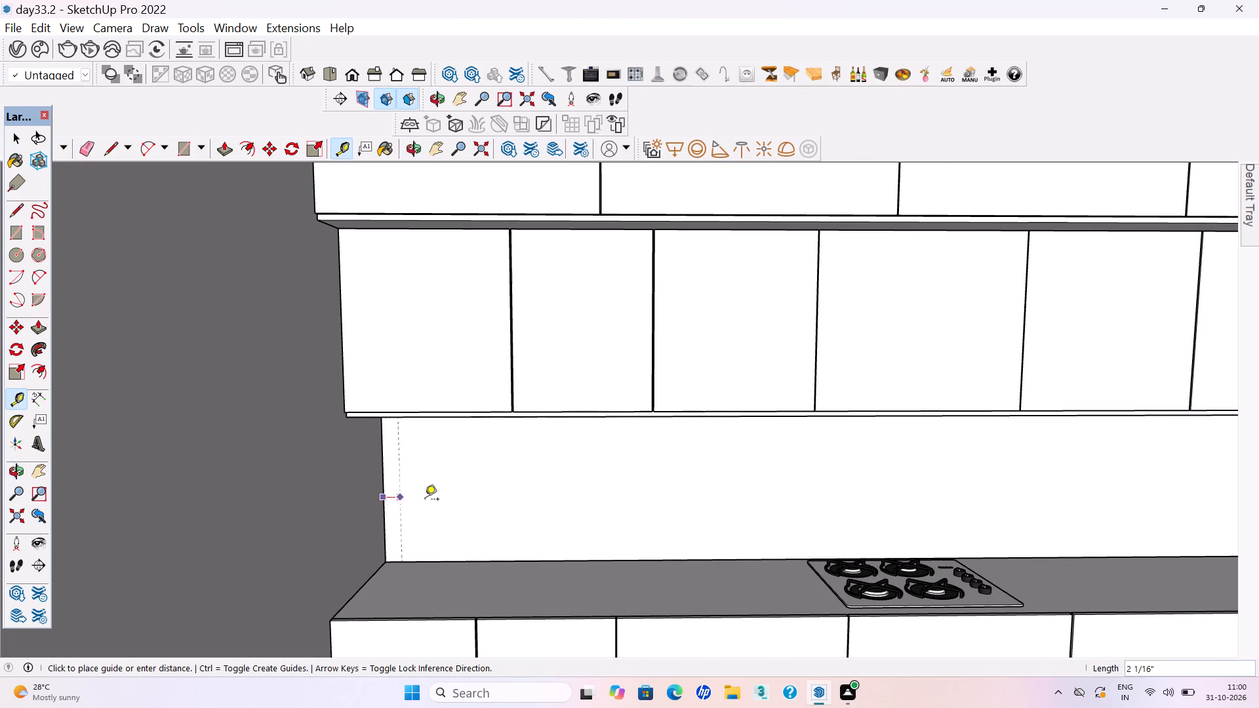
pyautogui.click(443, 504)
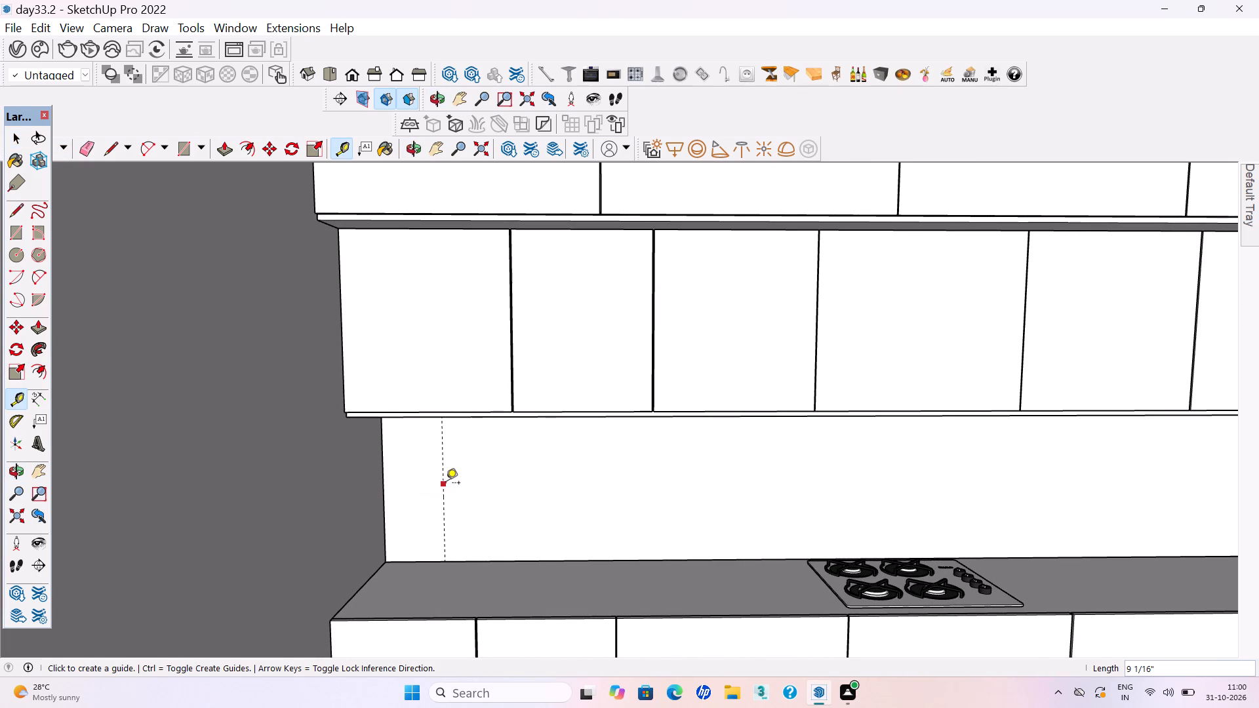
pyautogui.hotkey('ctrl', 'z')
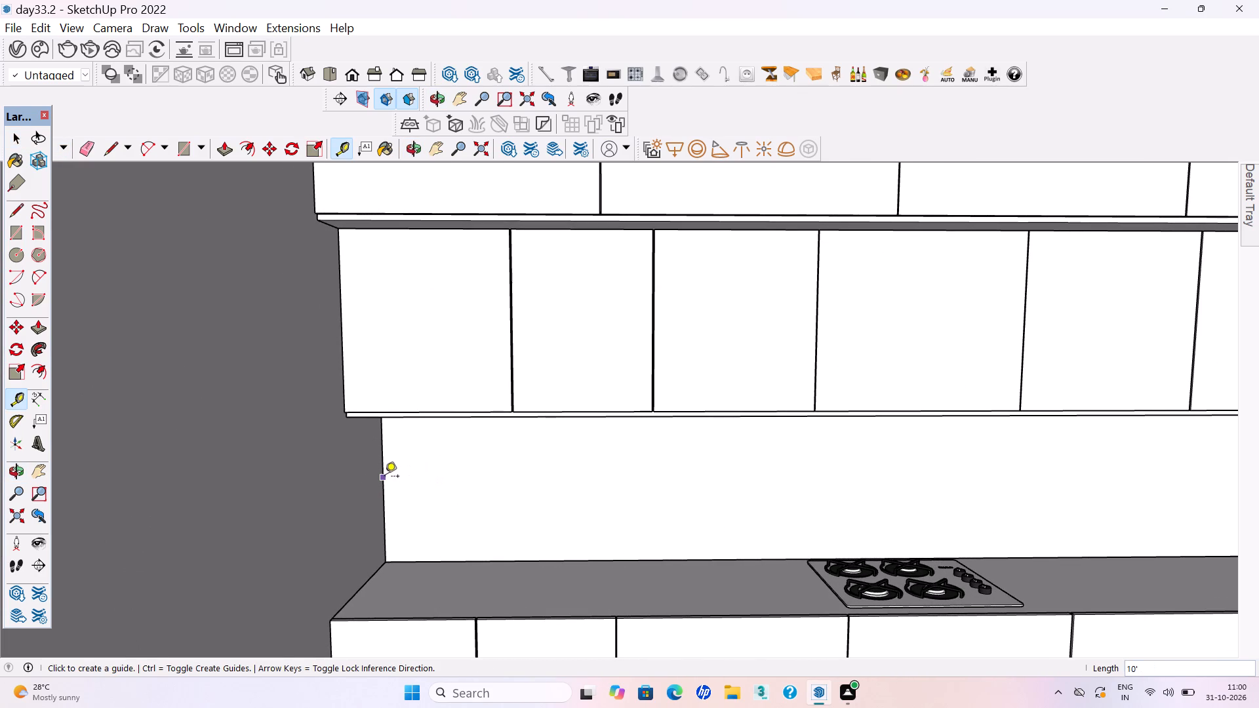
# Place vertical guides on the backsplash about 2 3/8" from its left edge and about 1' 9 3/8" beyond that guide.
pyautogui.click(385, 478)
pyautogui.click(399, 482)
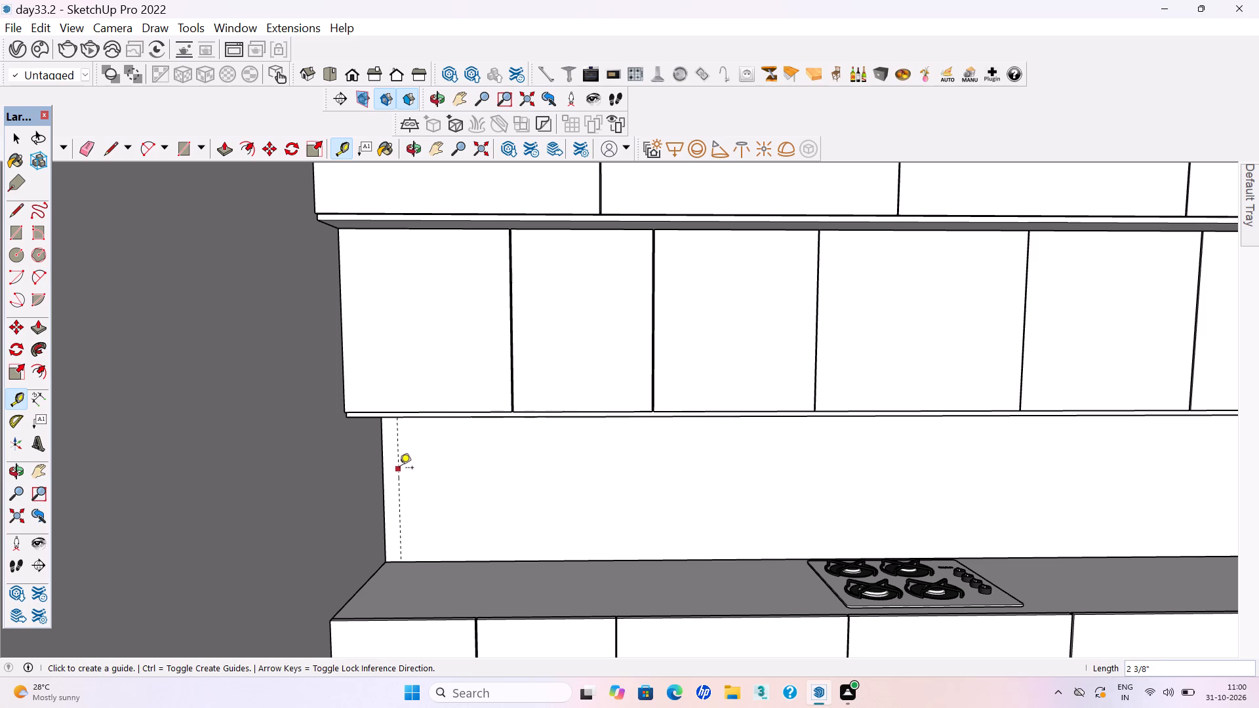
pyautogui.click(399, 469)
pyautogui.click(540, 508)
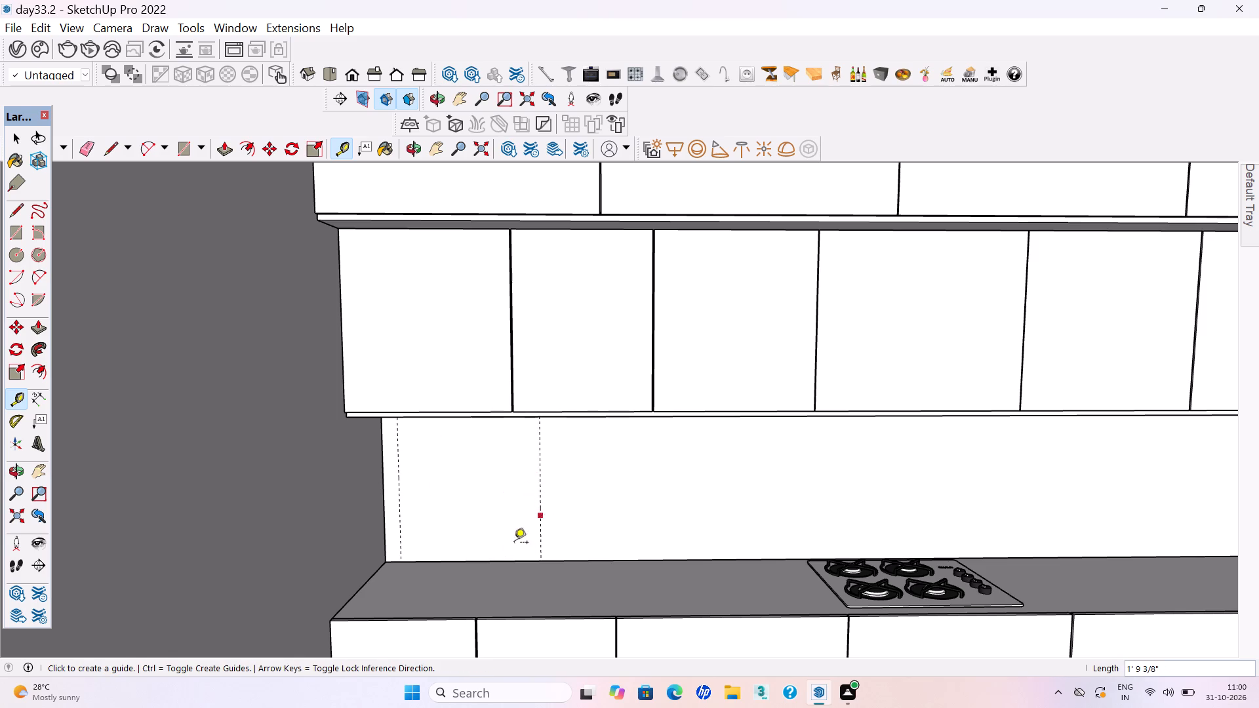
# Place horizontal guides on the backsplash about 1' 6 5/8" and 1 5/8" above the countertop.
pyautogui.click(499, 560)
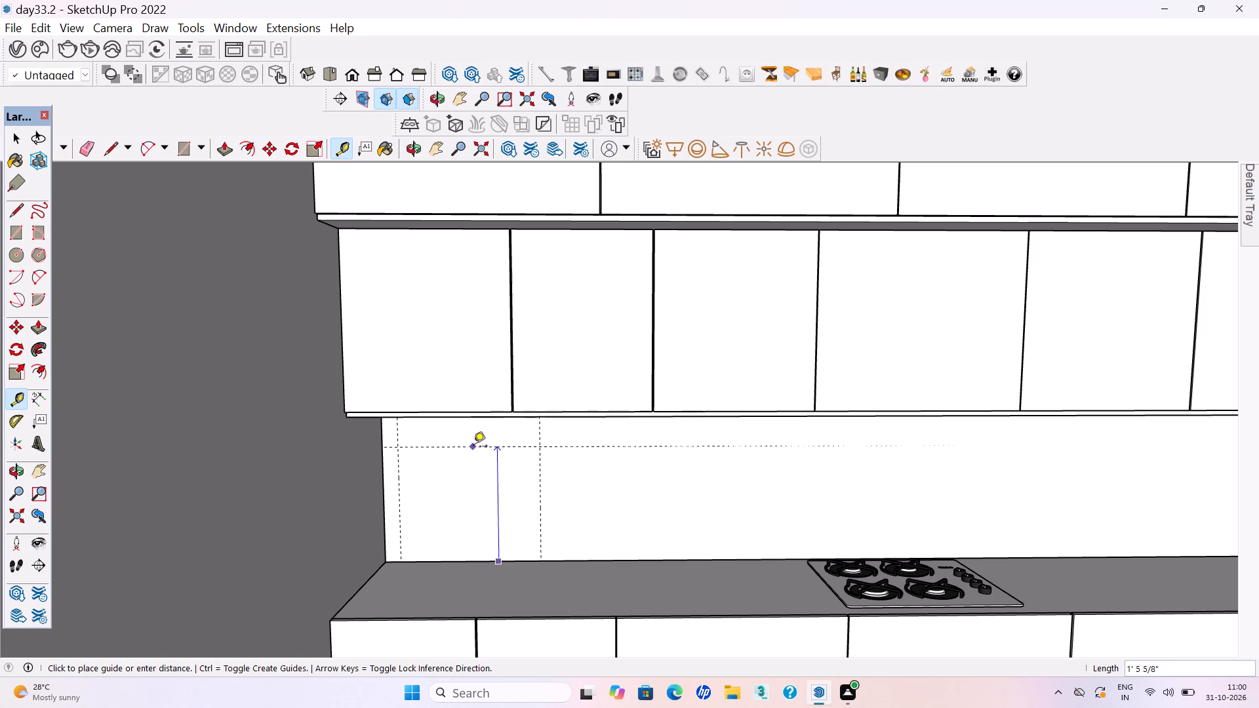
pyautogui.click(473, 441)
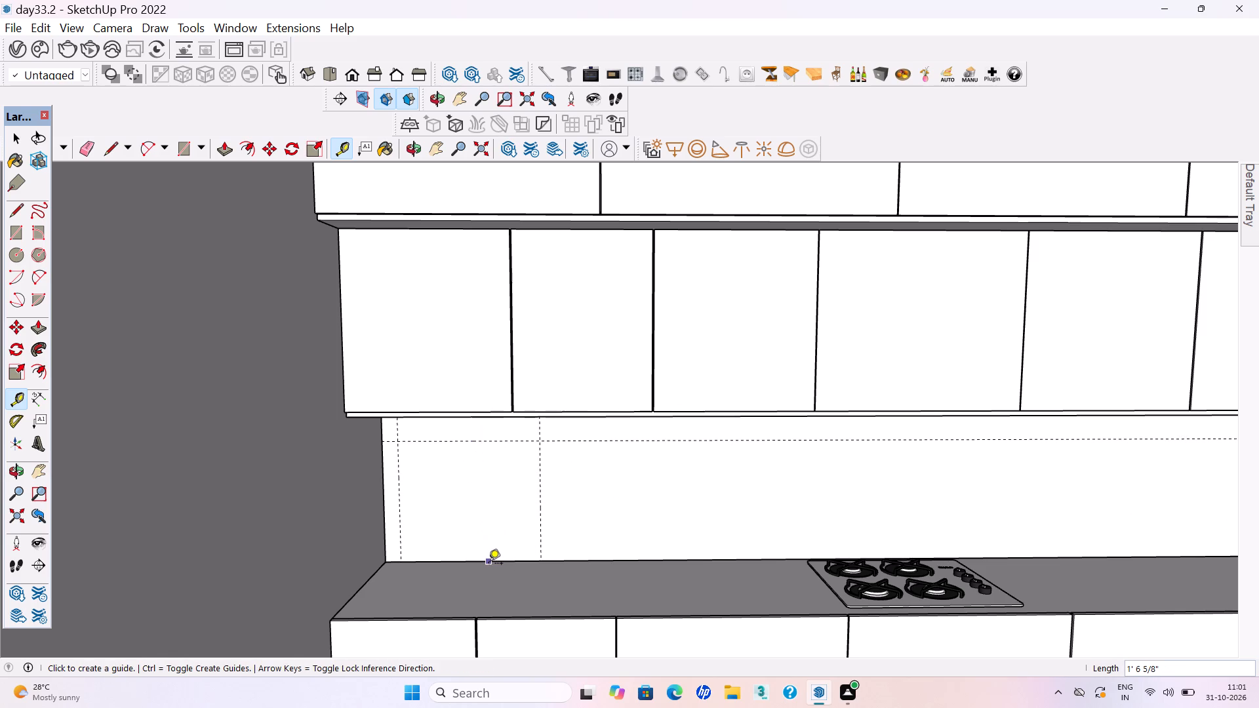
pyautogui.click(489, 564)
pyautogui.click(478, 551)
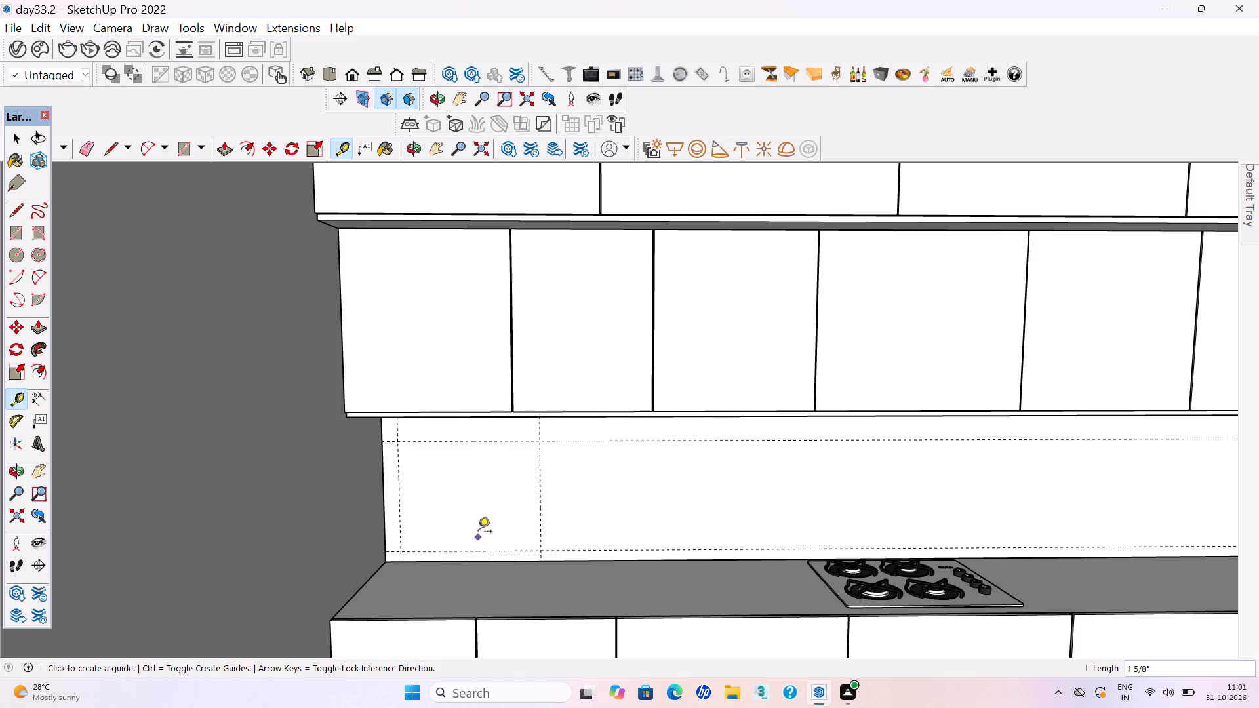
# Open the kitchen wall group and draw a rectangle on the backsplash between the four guide intersections.
pyautogui.press('space')
pyautogui.scroll(3, 477, 524)
pyautogui.doubleClick(477, 524)
pyautogui.click(455, 511)
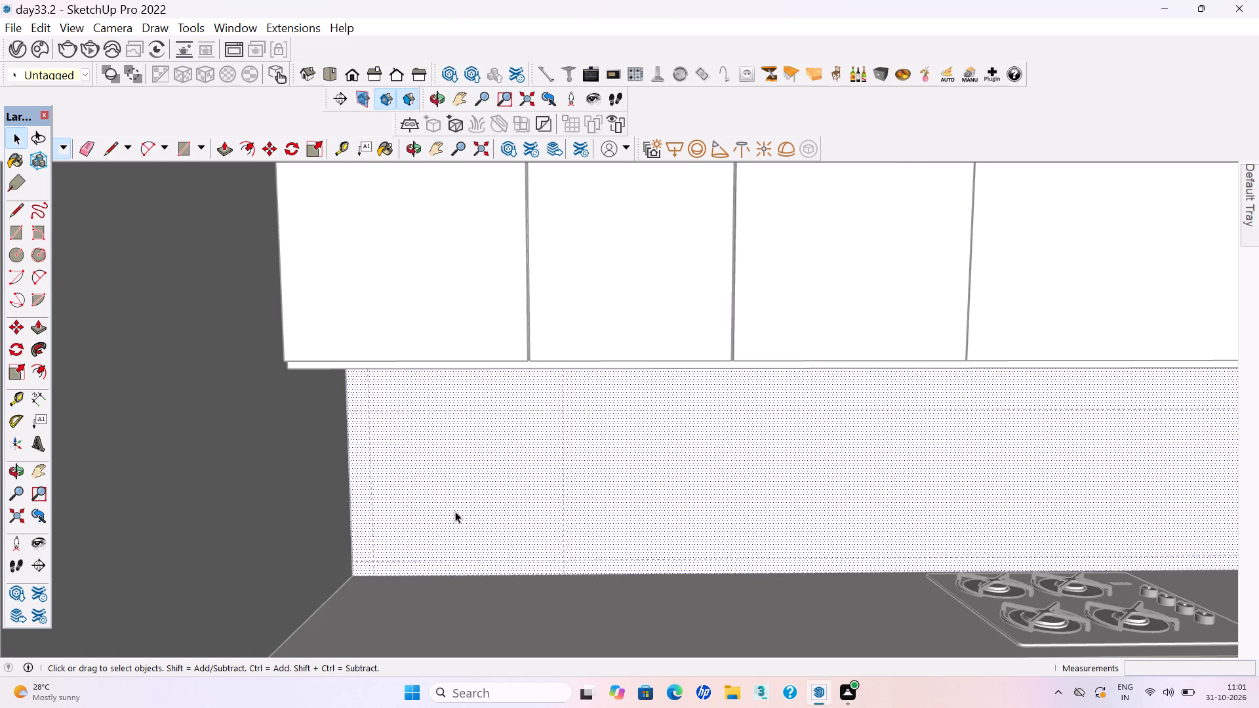
pyautogui.press('r')
pyautogui.click(368, 410)
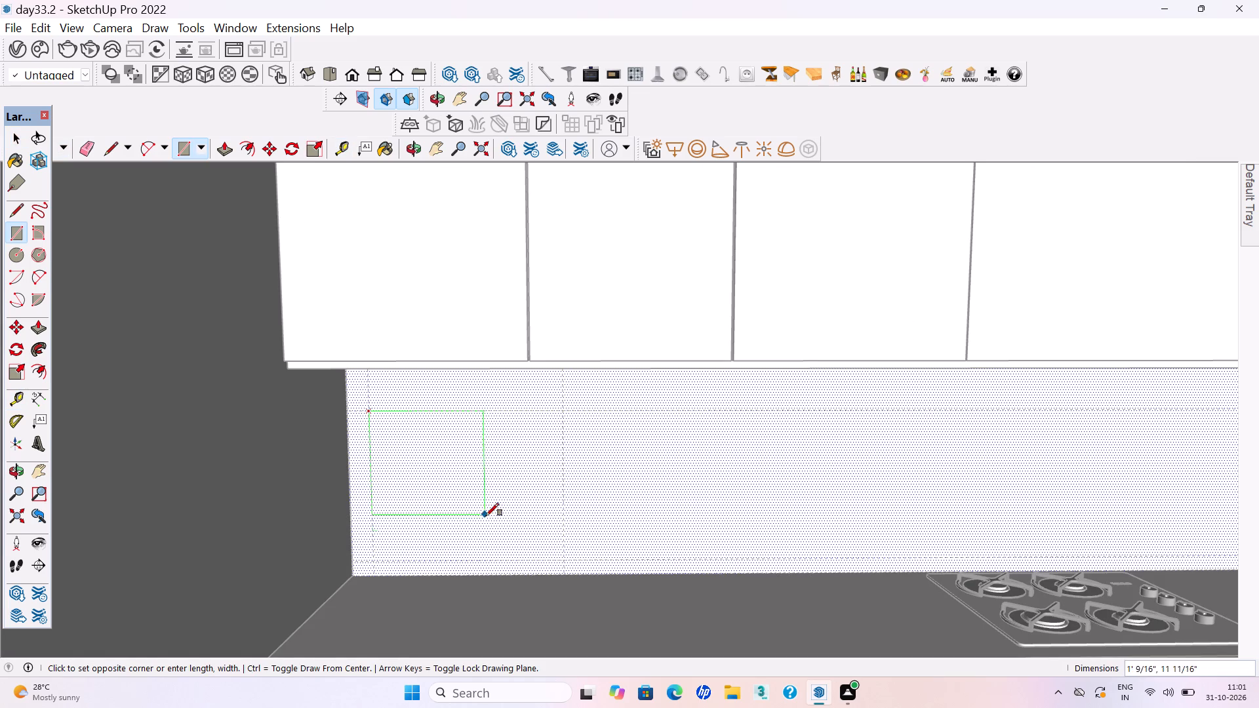
pyautogui.click(561, 559)
# Push the backsplash rectangle 9" through the wall to cut a window opening, and exit the wall group.
pyautogui.press('space')
pyautogui.click(514, 534)
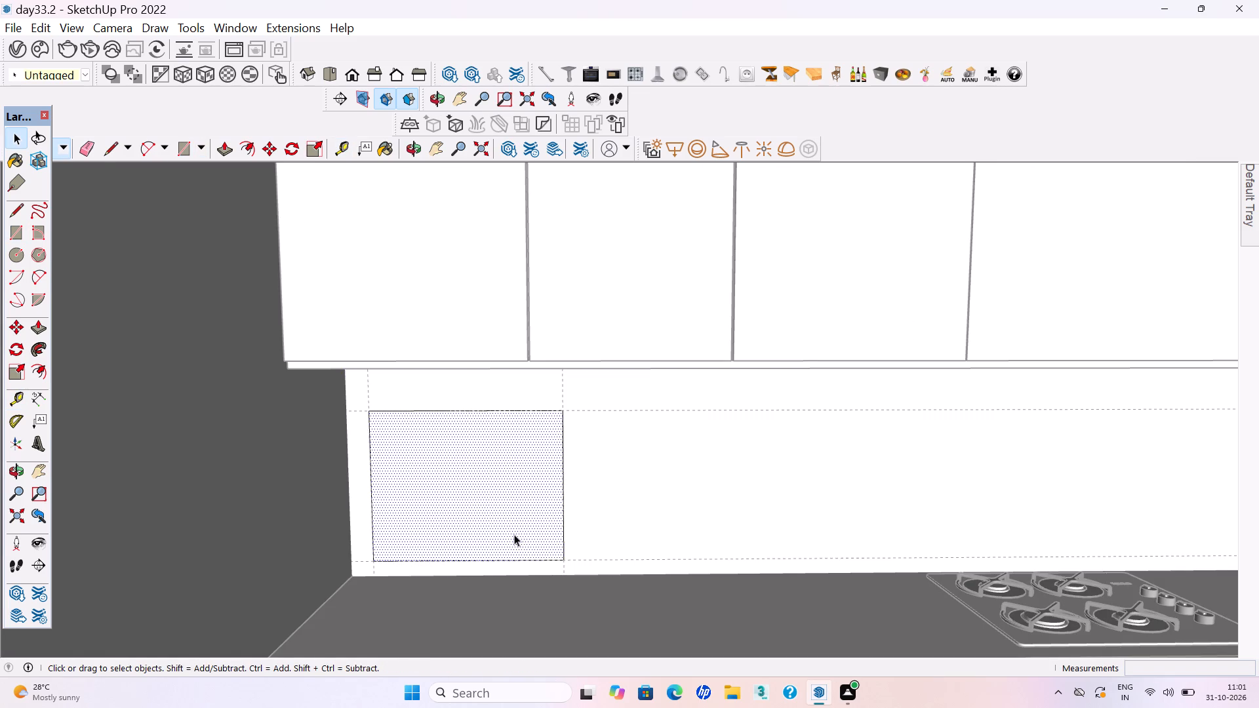
pyautogui.press('p')
pyautogui.click(514, 534)
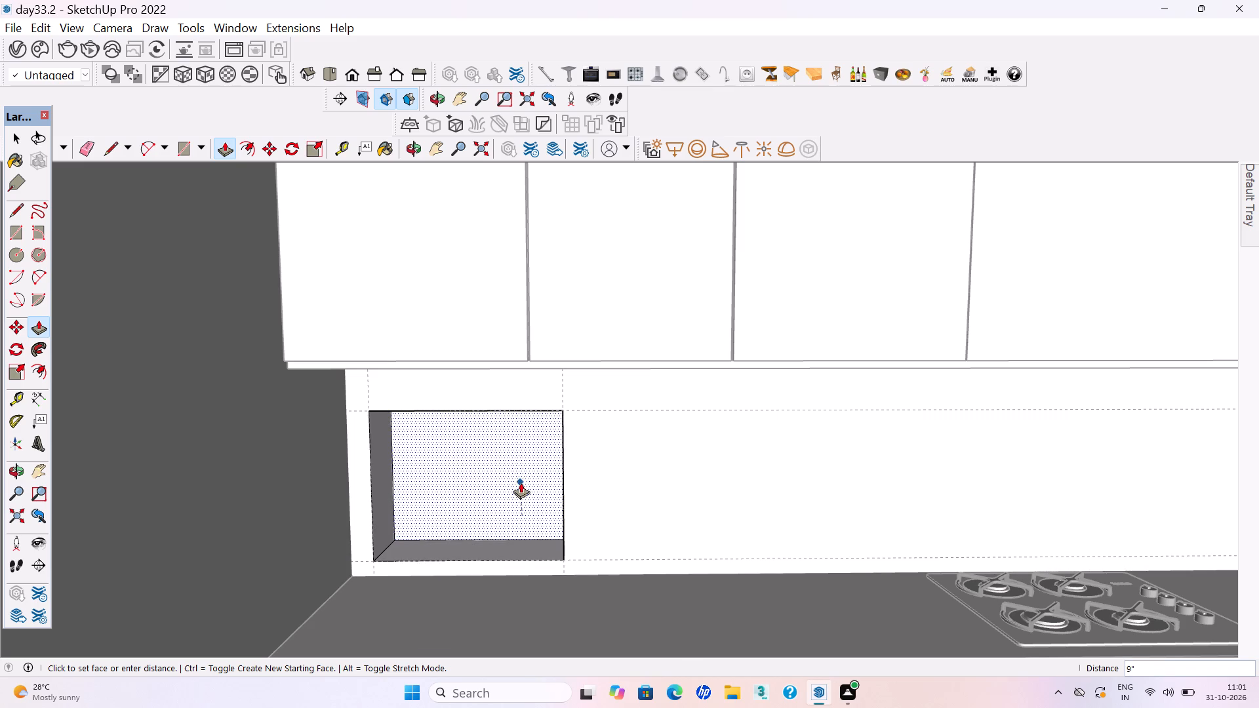
pyautogui.click(485, 498)
pyautogui.press('space')
pyautogui.scroll(1, 500, 544)
pyautogui.scroll(-14, 500, 544)
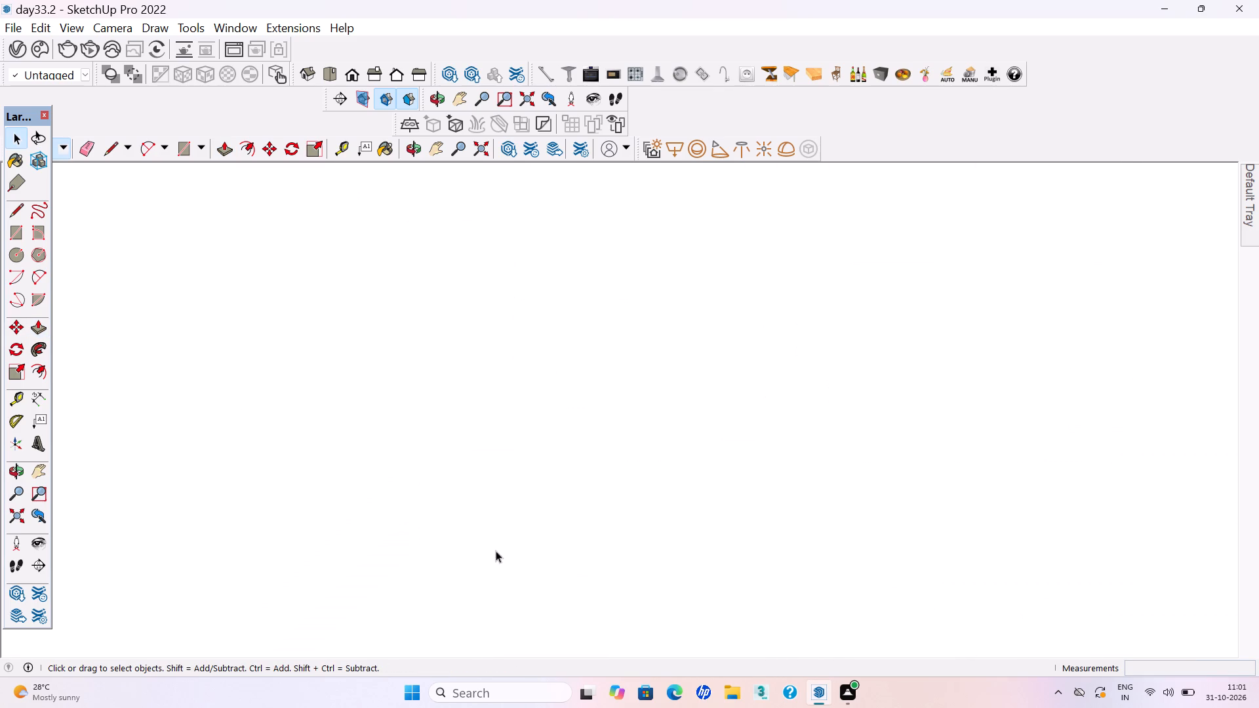
pyautogui.scroll(-20, 496, 551)
pyautogui.scroll(-10, 496, 551)
pyautogui.scroll(1, 696, 646)
pyautogui.scroll(-9, 696, 646)
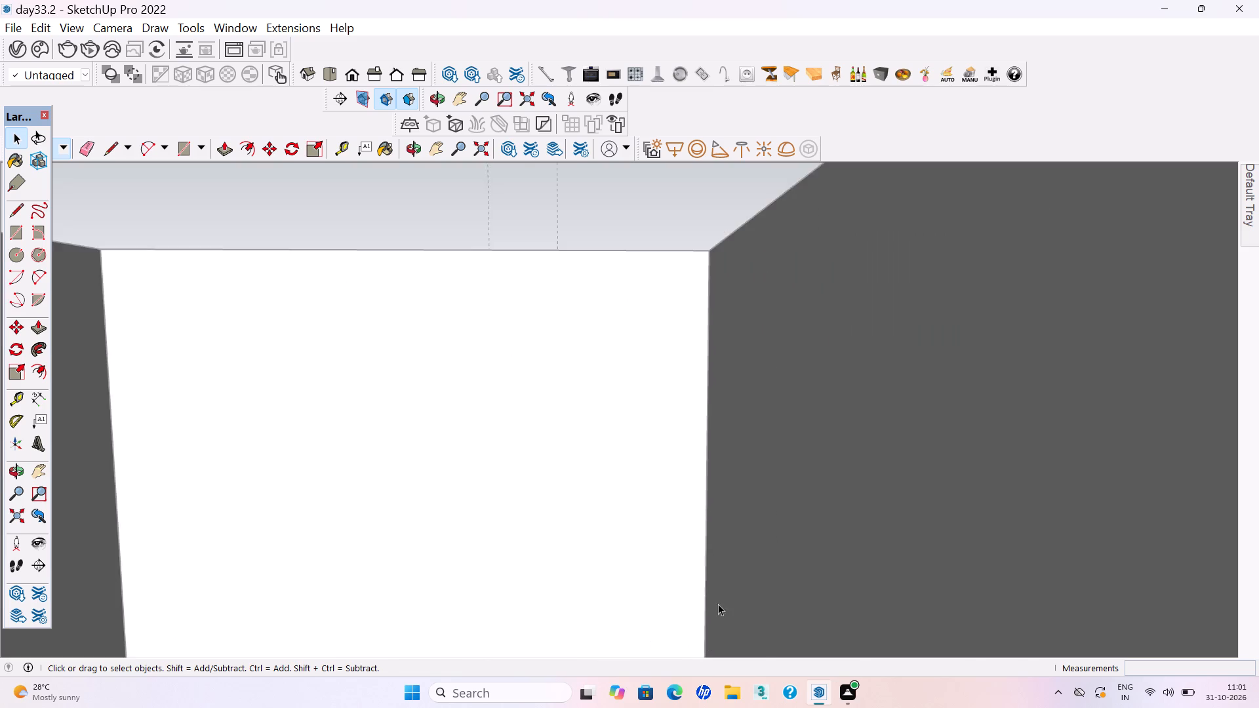
pyautogui.scroll(-20, 718, 604)
pyautogui.scroll(-2, 718, 604)
pyautogui.moveTo(720, 382); pyautogui.dragTo(685, 580, button='middle')
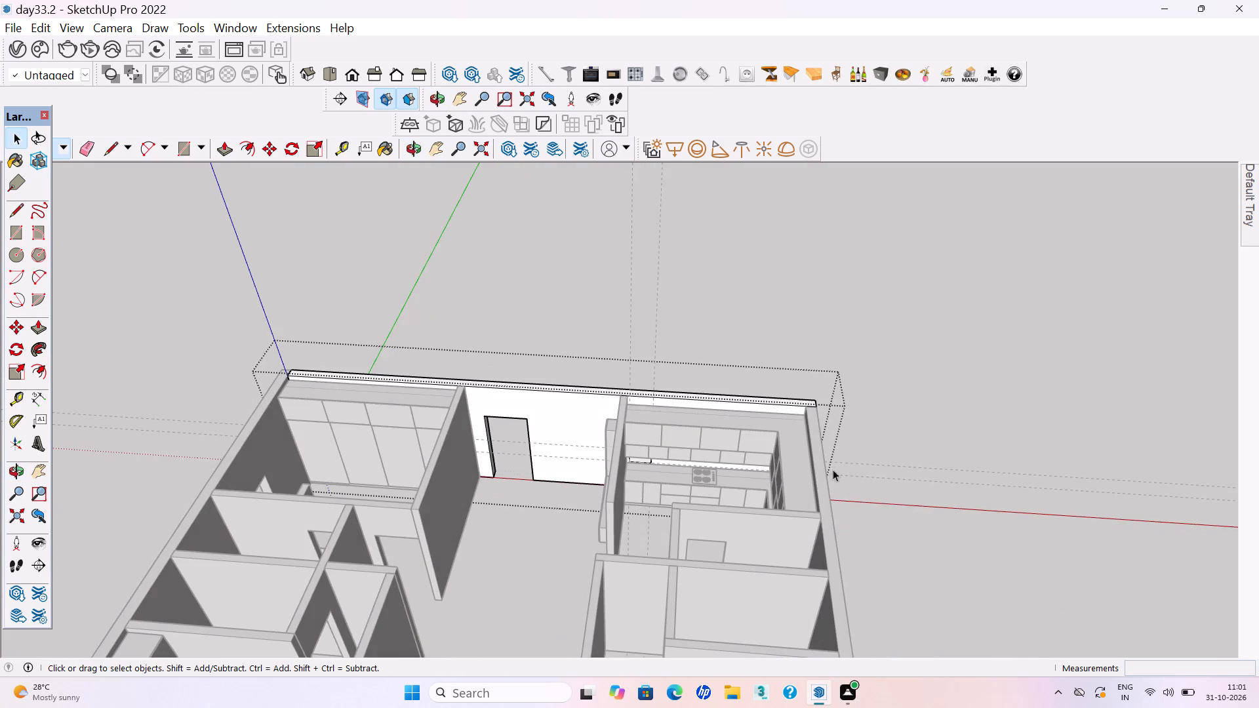
pyautogui.click(993, 421)
# View the new kitchen window opening from outside the house and save the model.
pyautogui.scroll(-7, 631, 302)
pyautogui.moveTo(665, 315); pyautogui.dragTo(621, 462, button='middle')
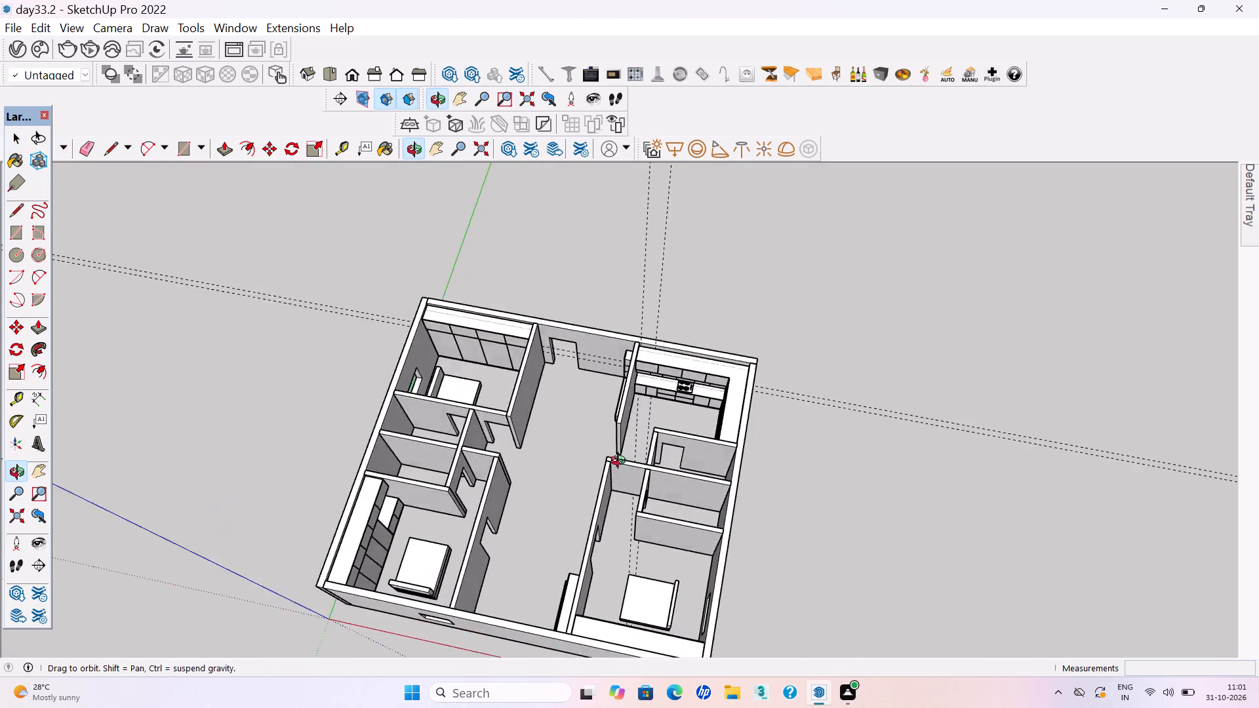
pyautogui.moveTo(621, 462); pyautogui.dragTo(15, 347, button='middle')
pyautogui.moveTo(879, 427); pyautogui.dragTo(21, 226, button='middle')
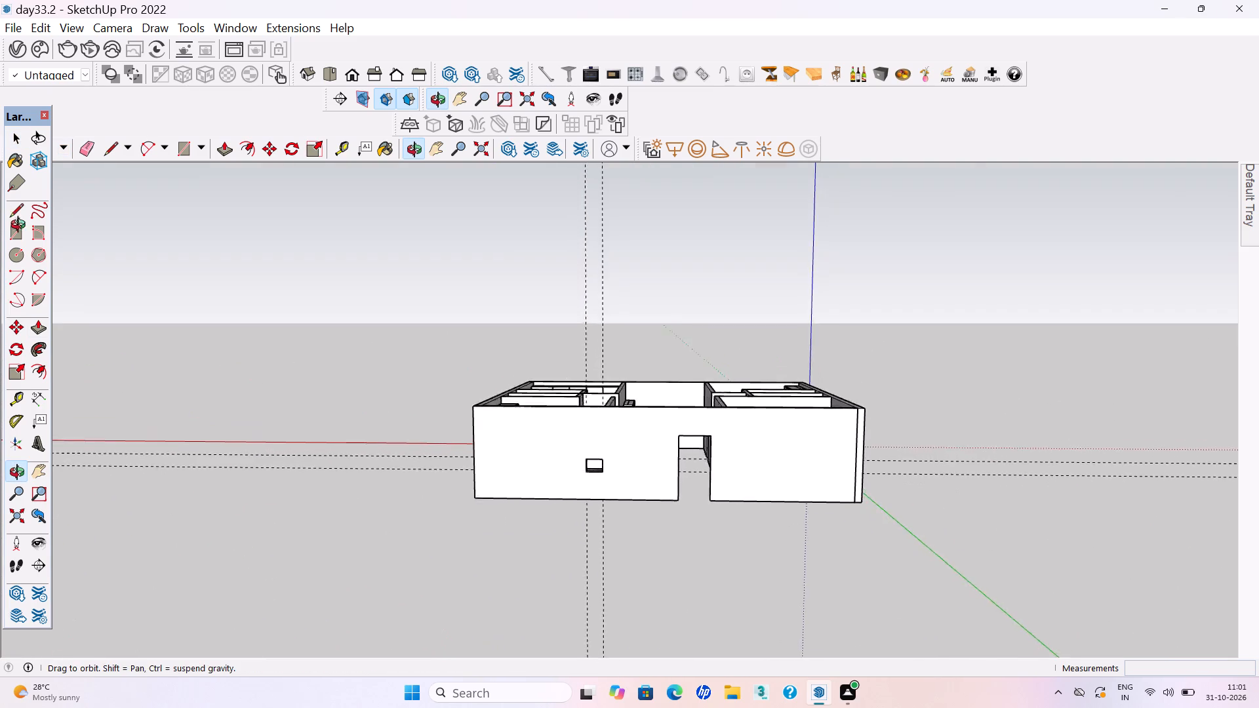
pyautogui.moveTo(21, 226); pyautogui.dragTo(59, 323, button='middle')
pyautogui.click(382, 564)
pyautogui.hotkey('ctrl', 's')
pyautogui.hotkey('ctrl', 's')
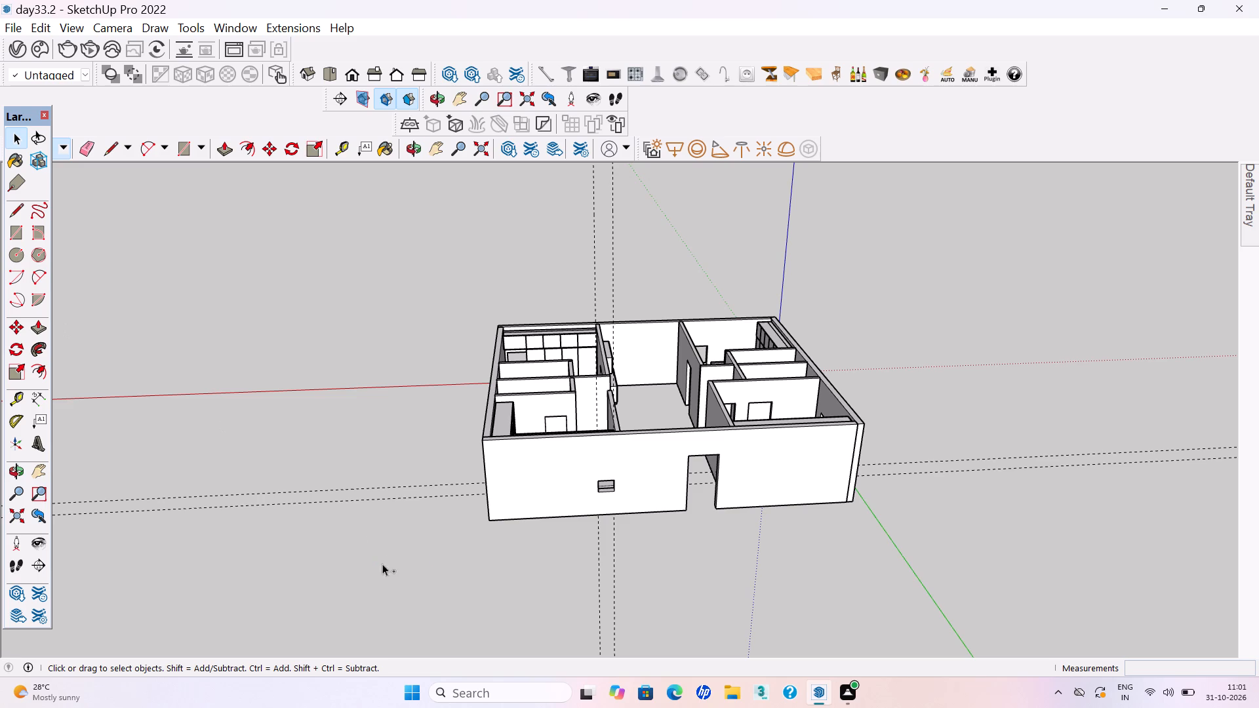
# Delete the two vertical and two horizontal guides used for the kitchen window opening.
pyautogui.moveTo(673, 615); pyautogui.dragTo(544, 568)
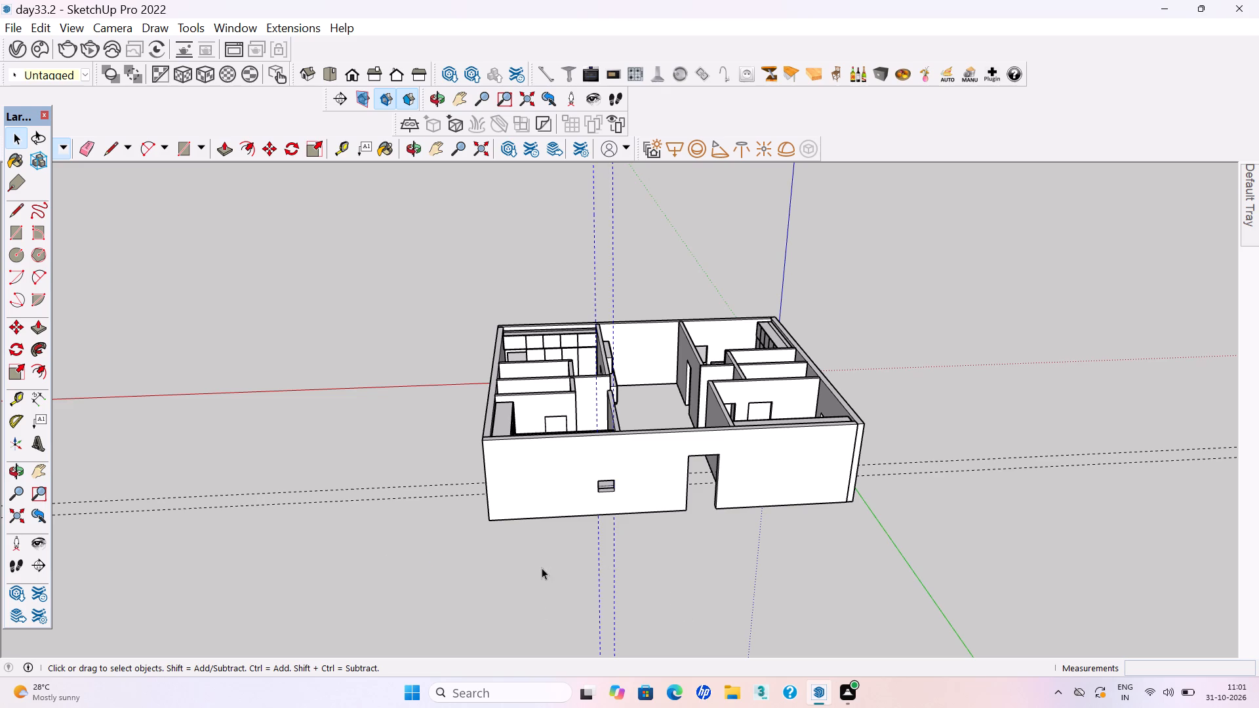
pyautogui.press('Delete')
pyautogui.moveTo(1129, 504); pyautogui.dragTo(1062, 373)
pyautogui.press('Delete')
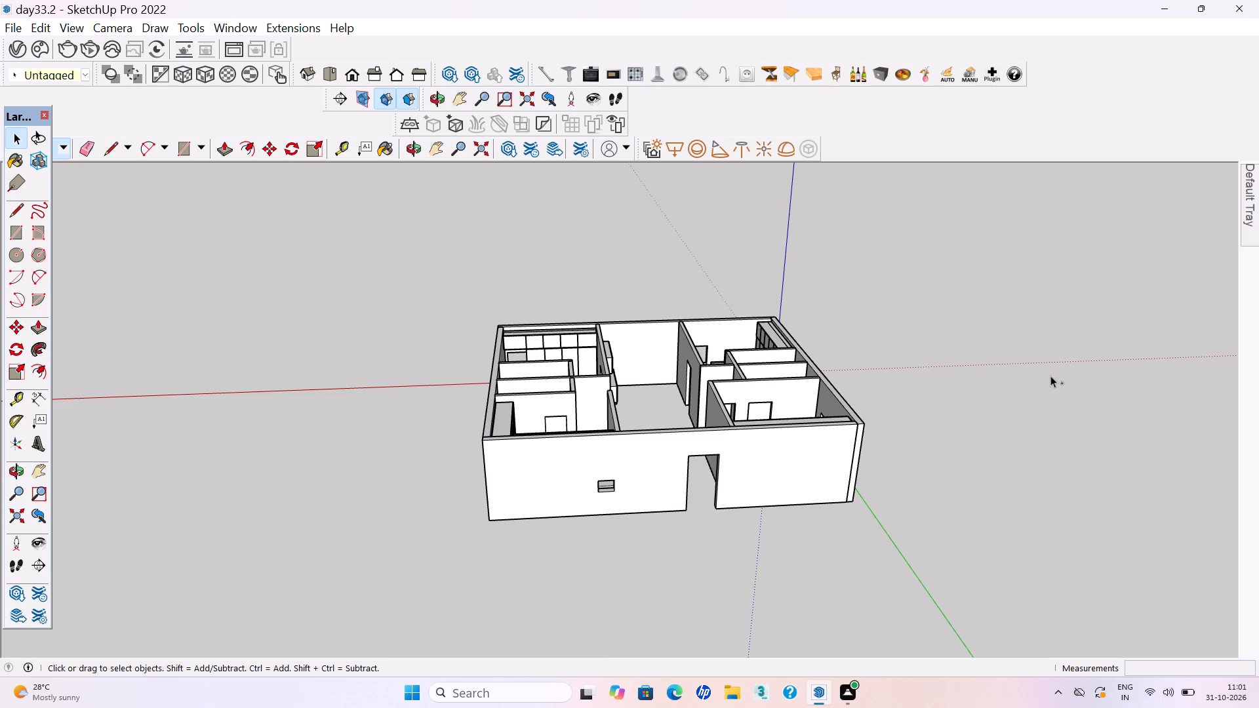
# Save the model with the whole house plan in view.
pyautogui.hotkey('ctrl', 's')
pyautogui.hotkey('ctrl', 's')
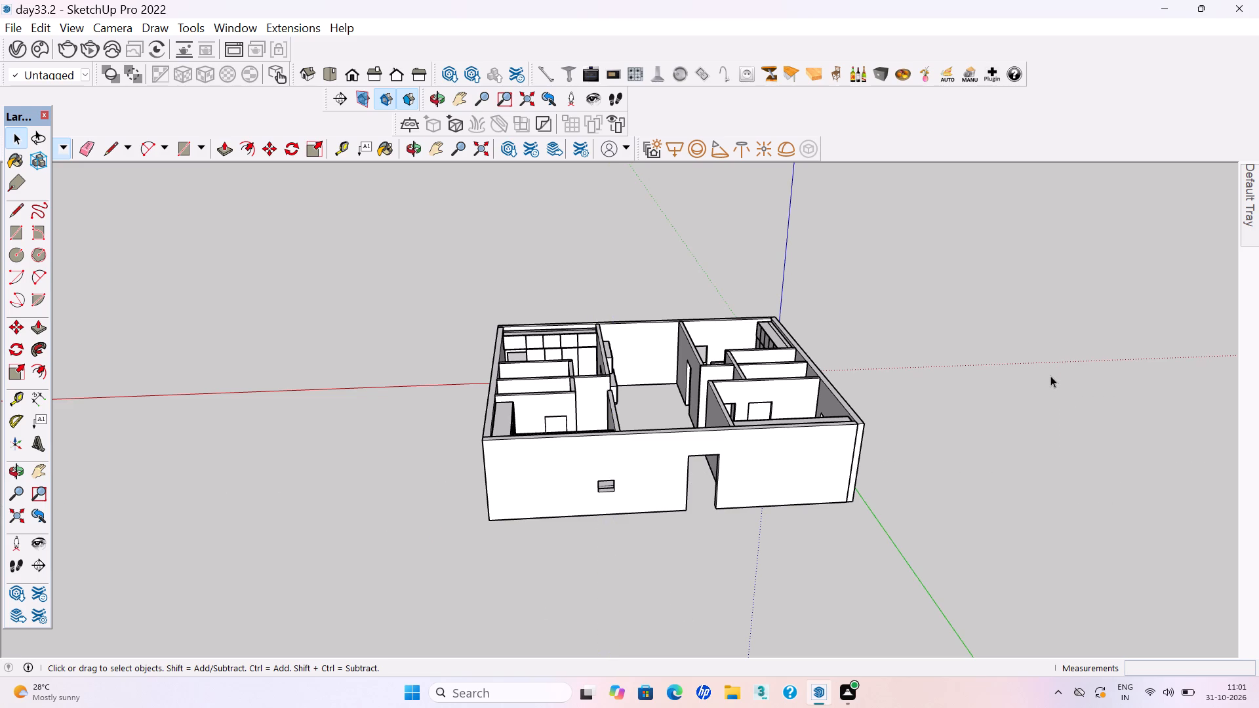
pyautogui.scroll(-4, 458, 453)
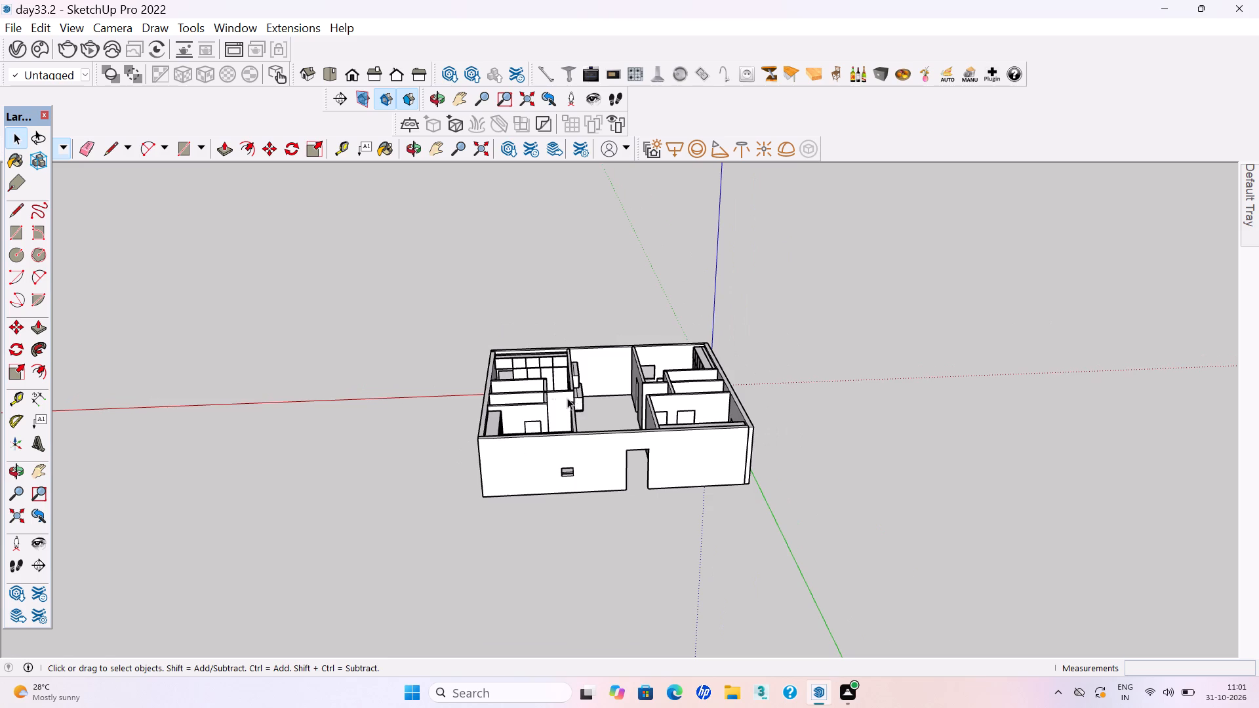
pyautogui.moveTo(407, 304); pyautogui.dragTo(1258, 457, button='middle')
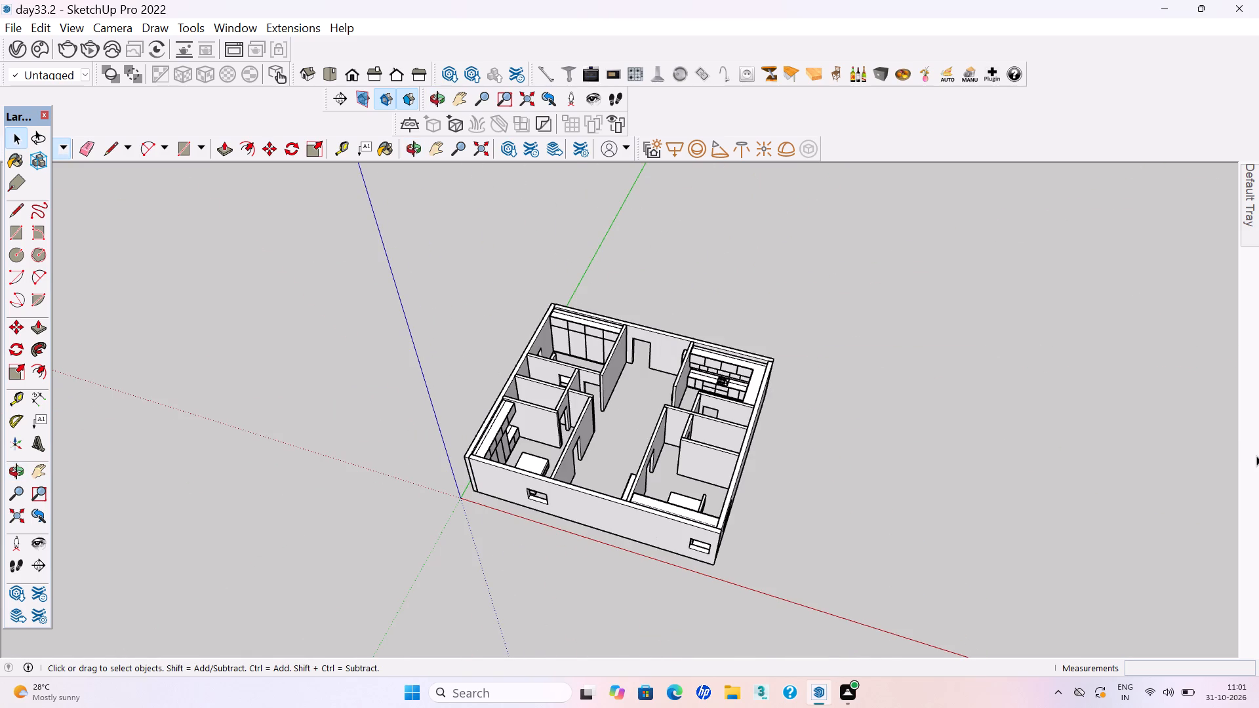
pyautogui.hotkey('ctrl', 's')
pyautogui.hotkey('ctrl', 's')
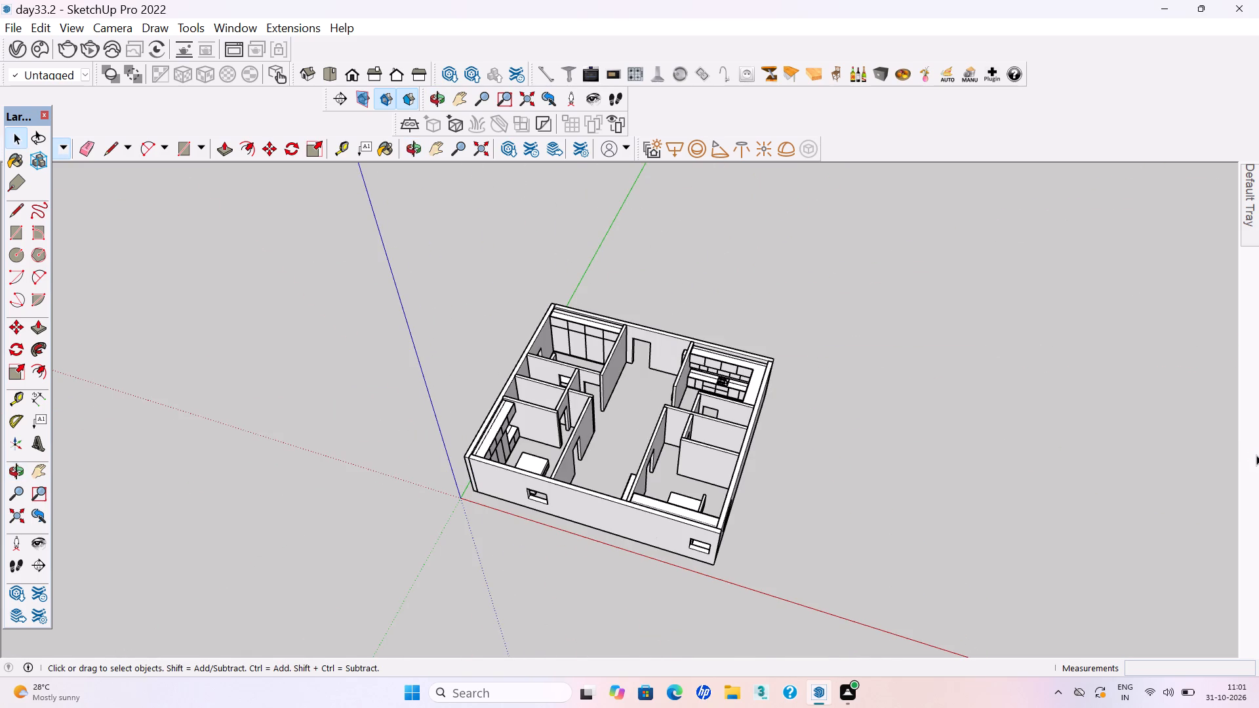
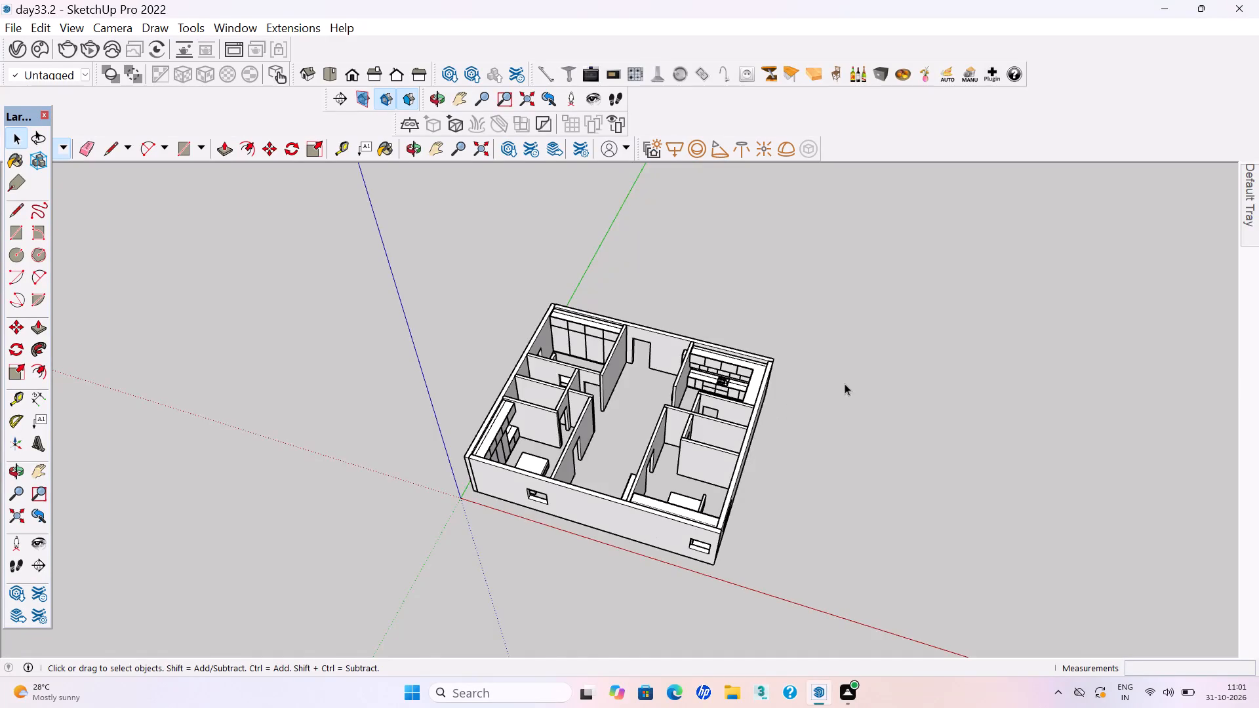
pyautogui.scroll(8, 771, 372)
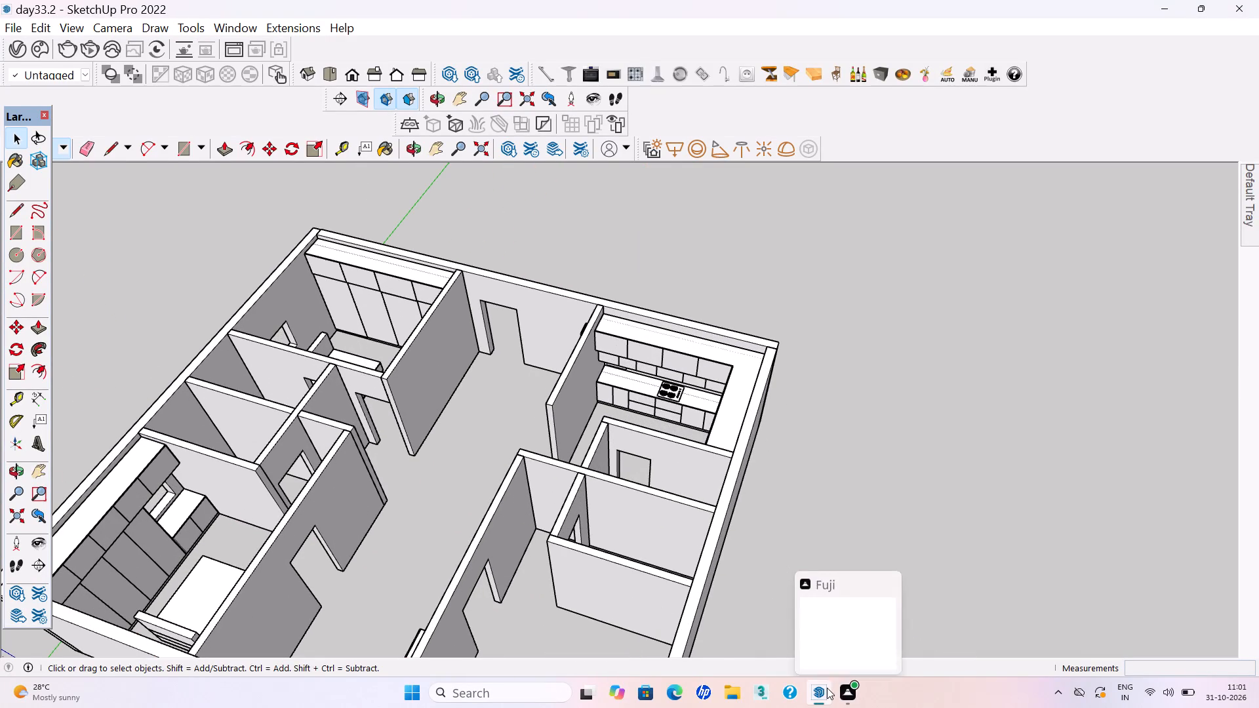
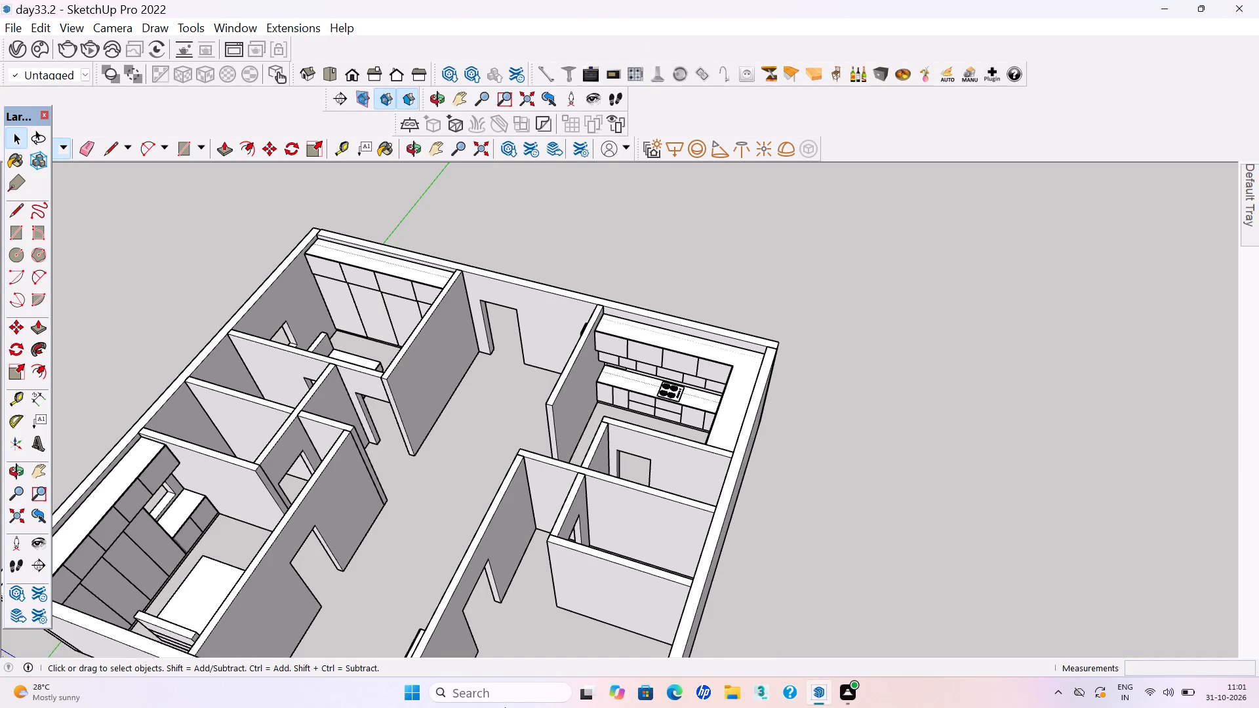
# Save the house plan model under its existing file name.
pyautogui.hotkey('ctrl', 's')
pyautogui.scroll(1, 511, 707)
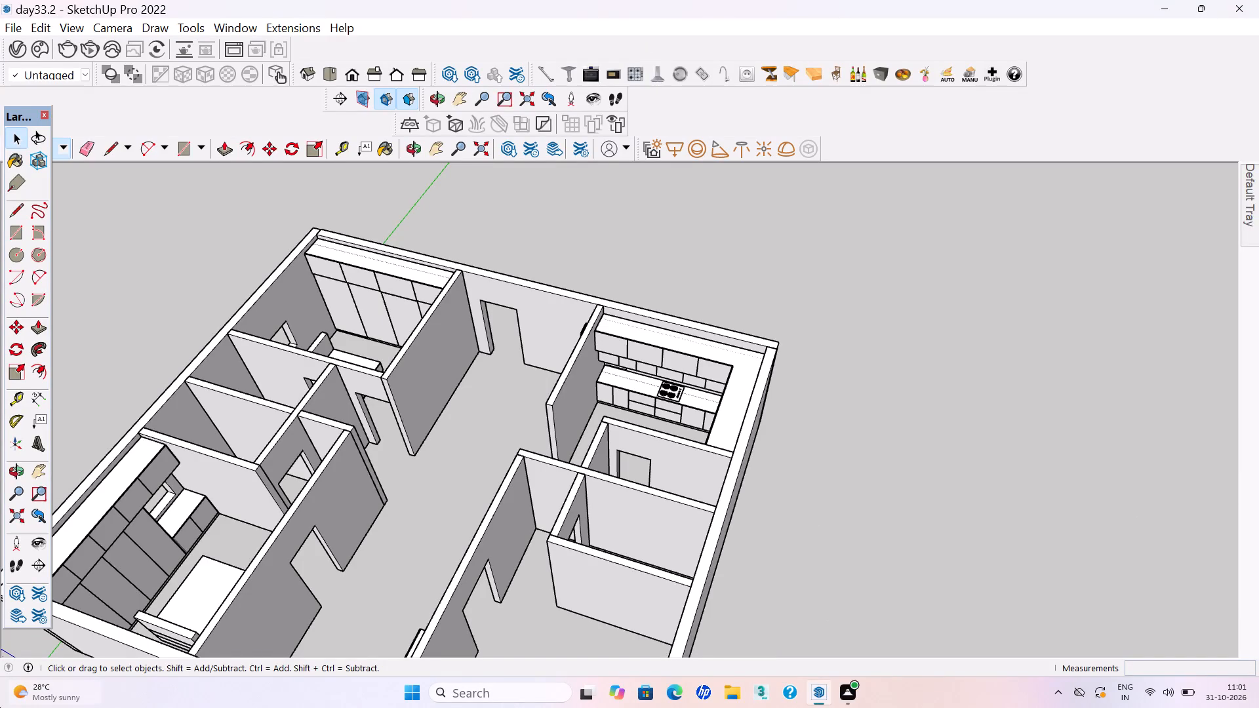